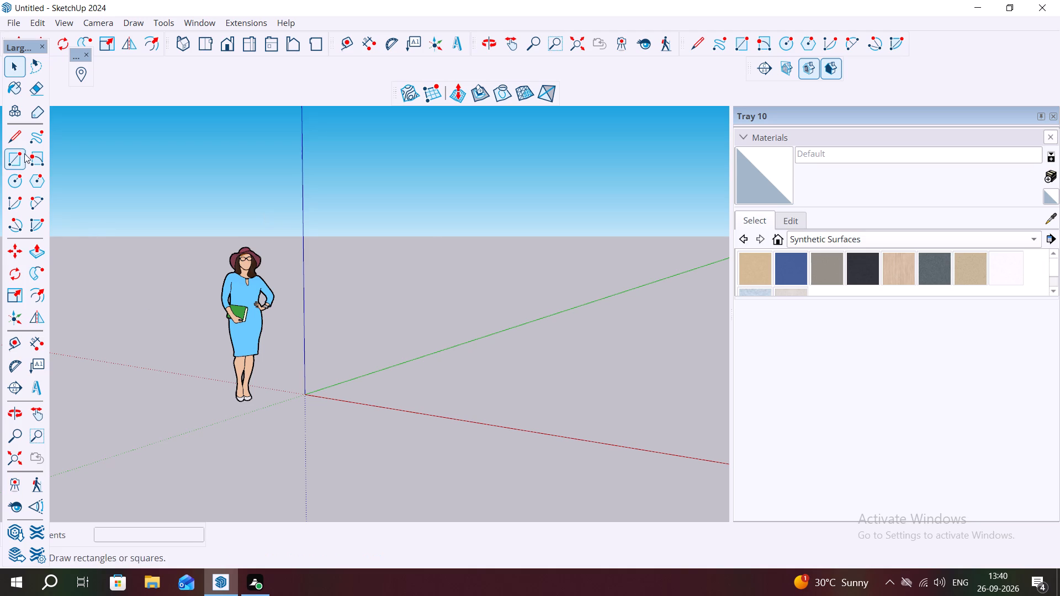
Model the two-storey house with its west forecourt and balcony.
Draw a ground-plane rectangle beside the scale figure, about 18' 2" by 20' 5".
click(8, 156)
middle_drag(136, 340, 447, 514)
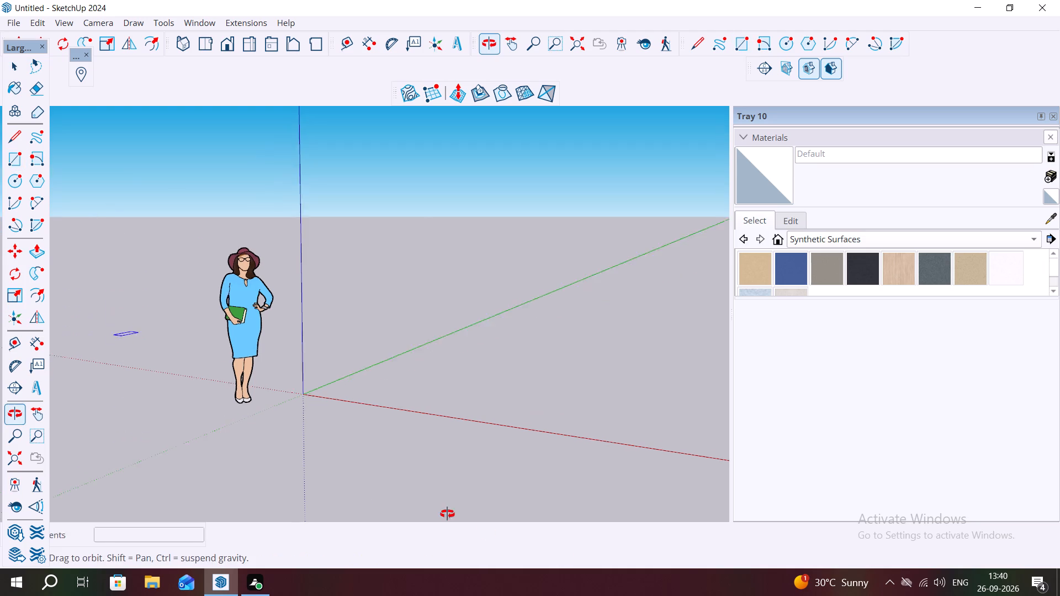
middle_drag(447, 514, 564, 558)
scroll(188, 319, down, 3)
scroll(66, 278, down, 2)
scroll(515, 431, up, 4)
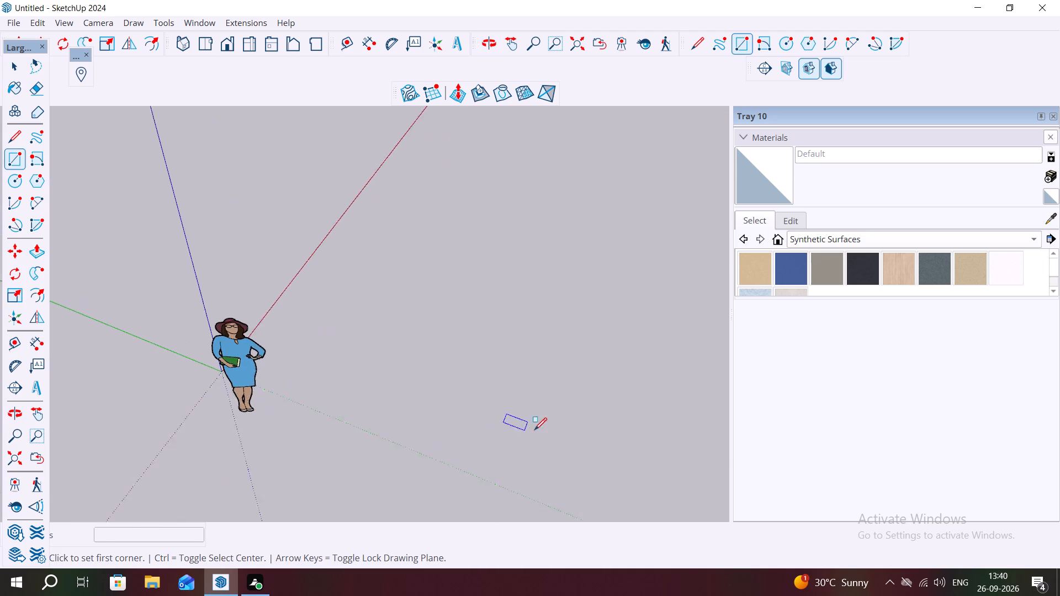
middle_drag(628, 399, 677, 399)
scroll(95, 252, down, 5)
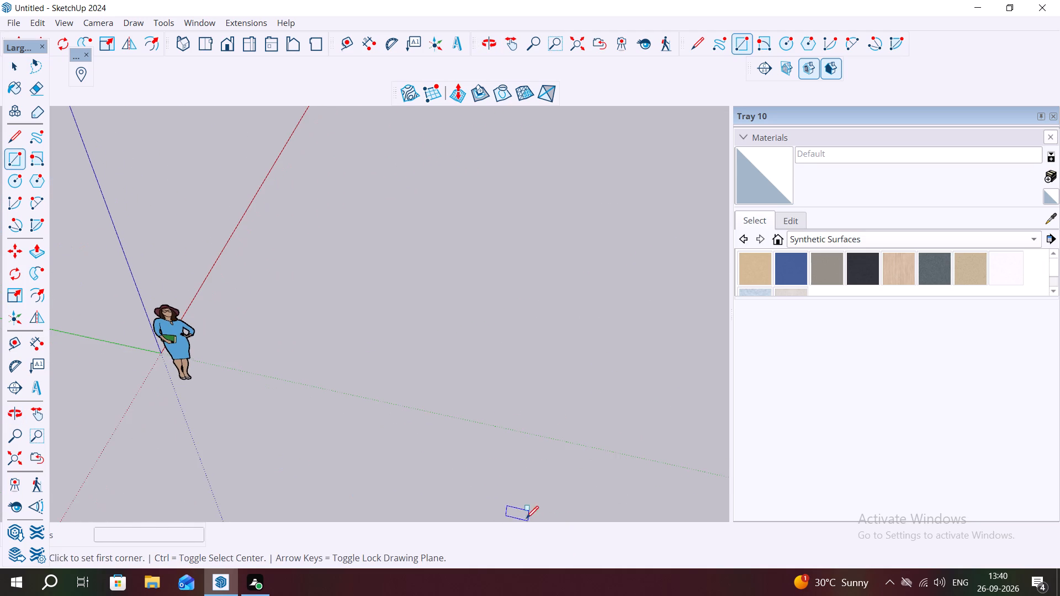
middle_drag(549, 499, 664, 493)
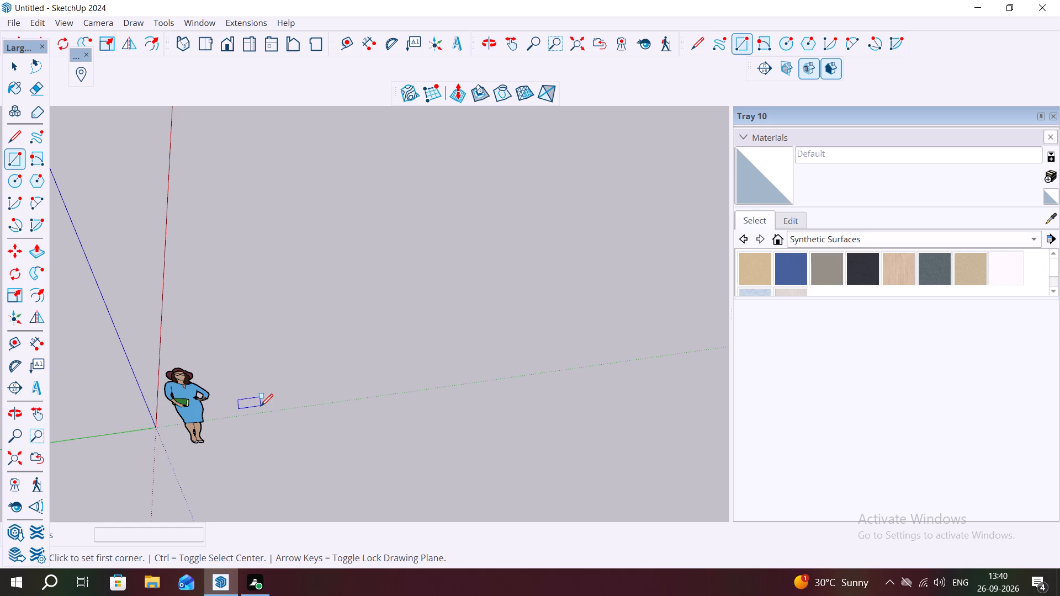
click(261, 407)
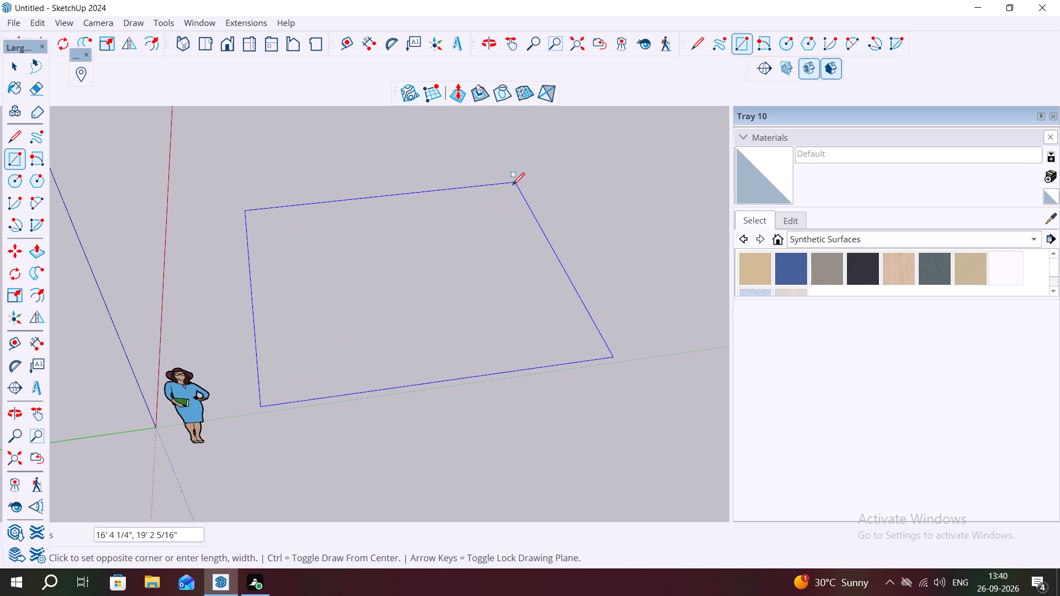
click(526, 166)
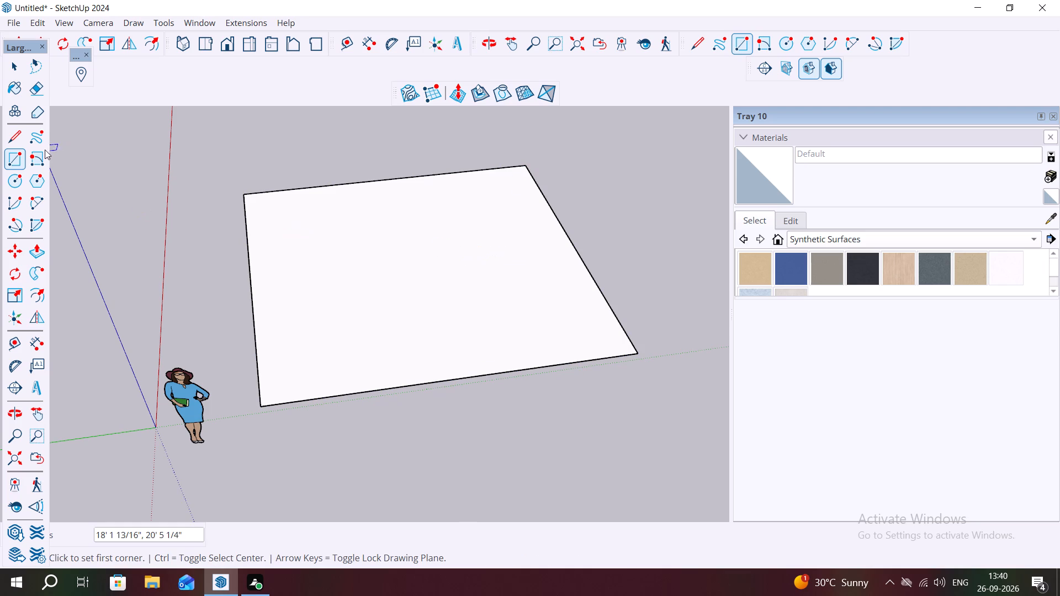
Make a group from the rectangle's face and edges.
click(15, 62)
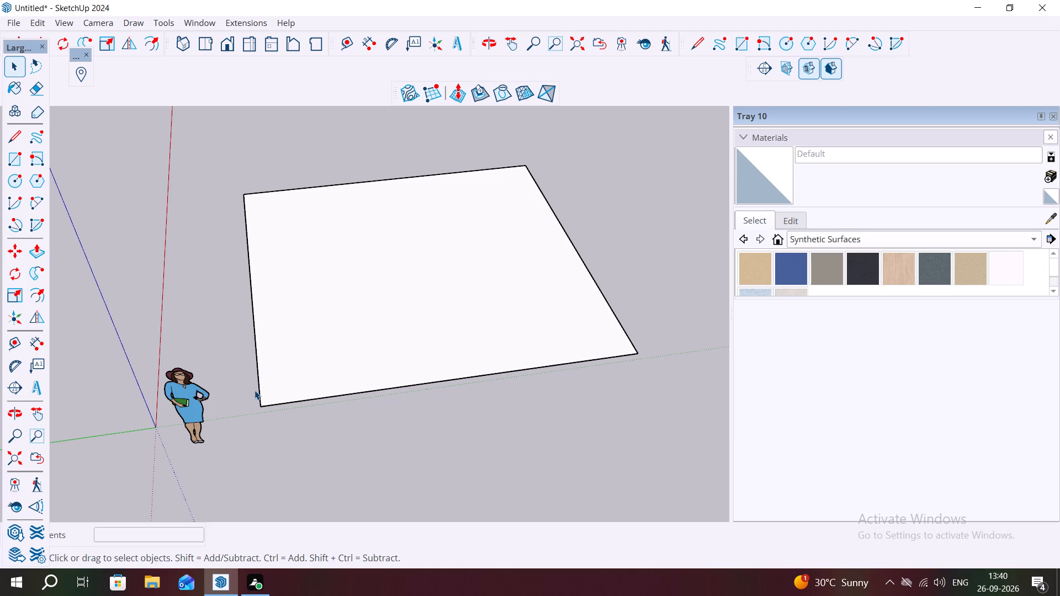
triple_click(416, 355)
click(416, 354)
right_click(416, 354)
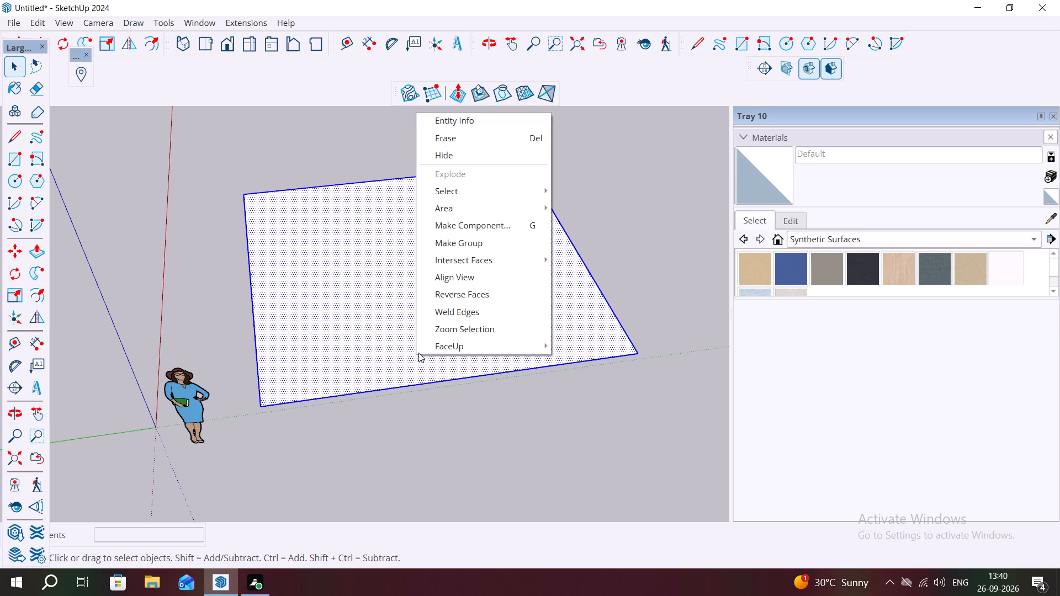
click(458, 240)
Open the group and make a nested group from the rectangle's face and edges inside it.
triple_click(460, 285)
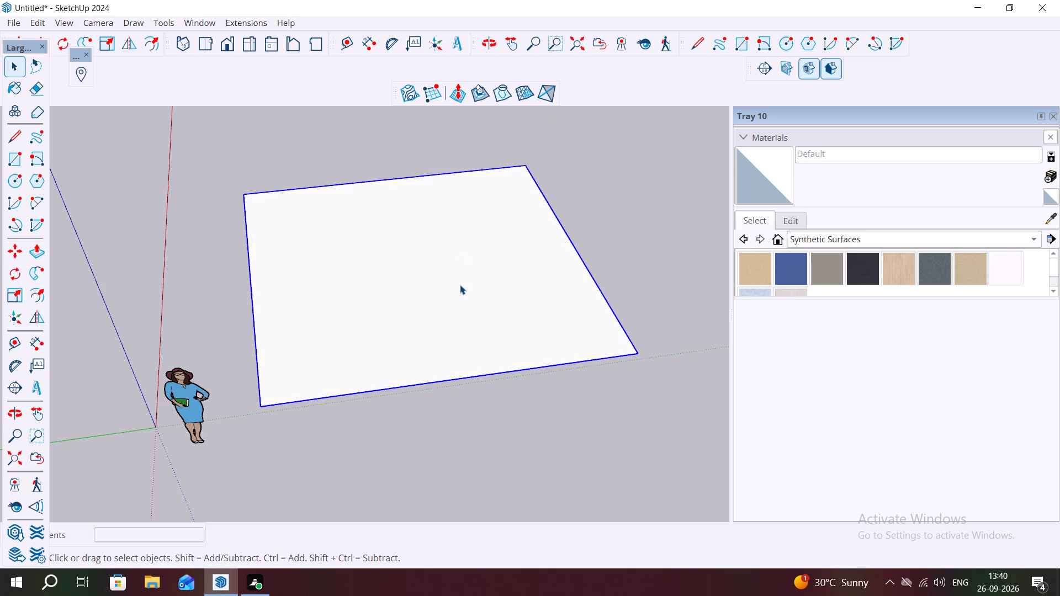
triple_click(460, 285)
right_click(460, 285)
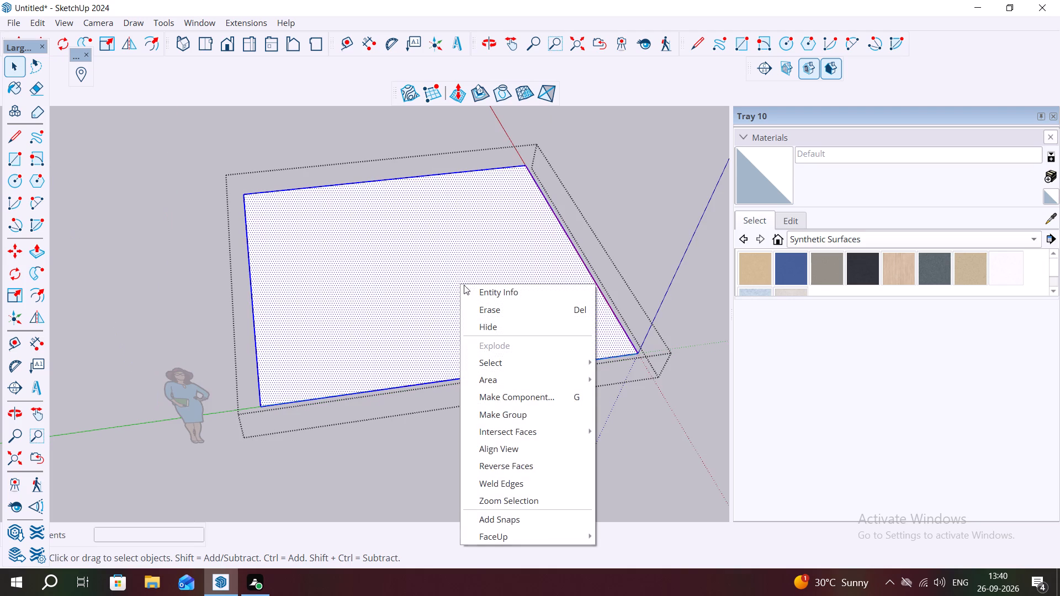
click(511, 415)
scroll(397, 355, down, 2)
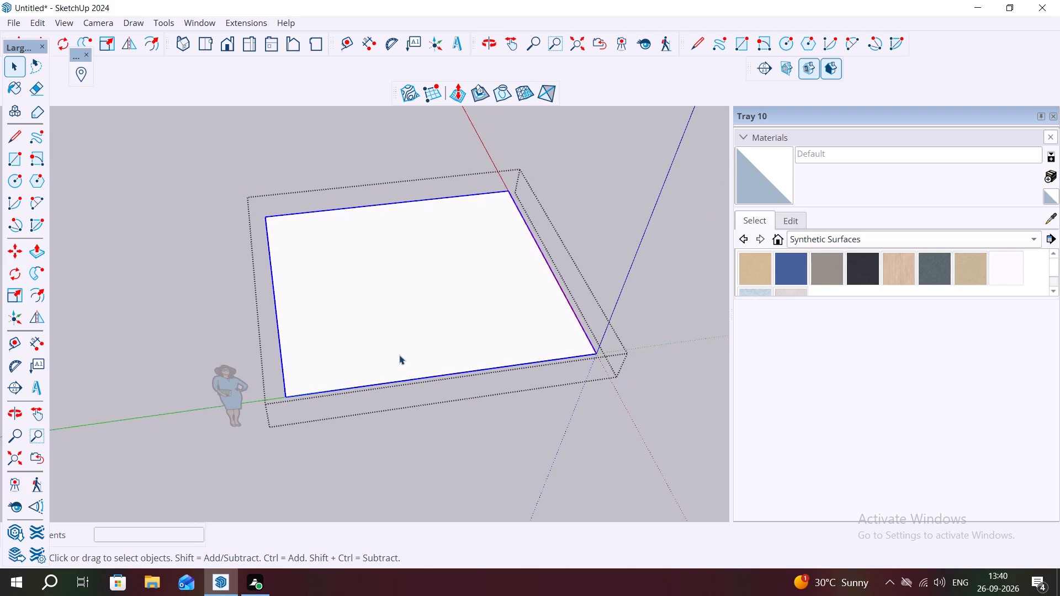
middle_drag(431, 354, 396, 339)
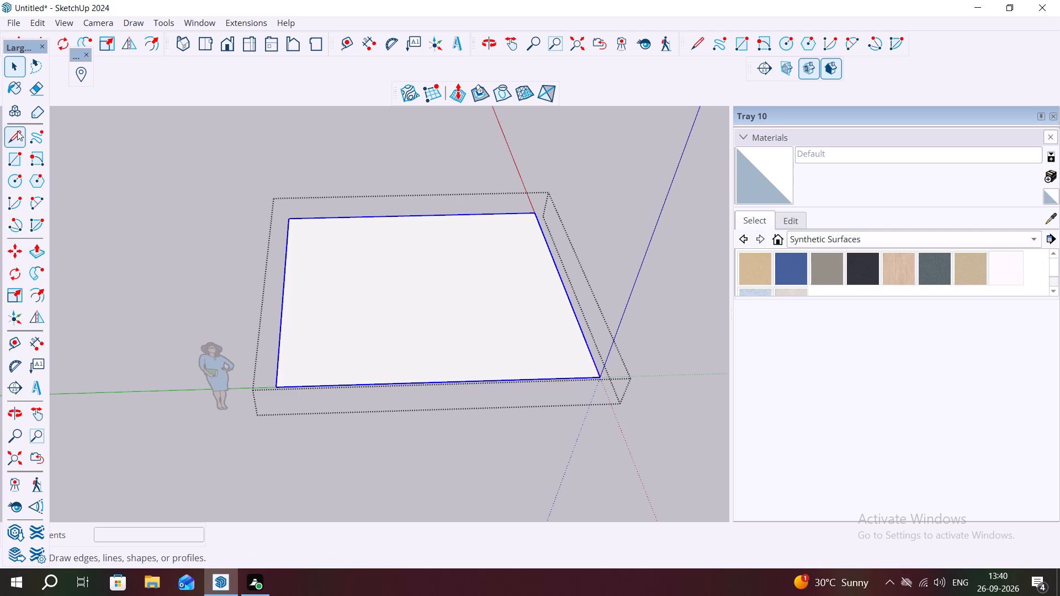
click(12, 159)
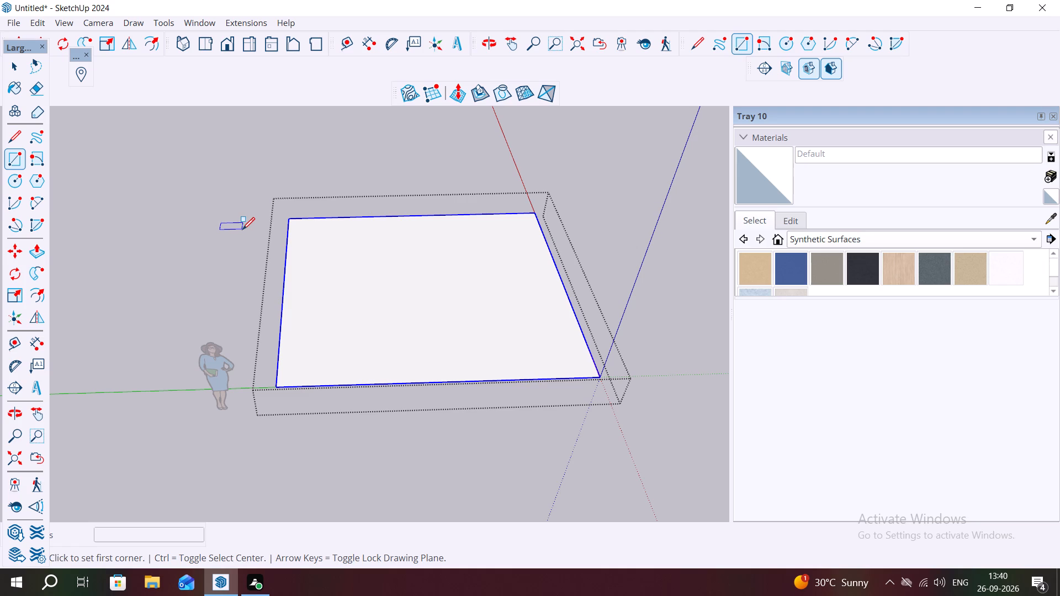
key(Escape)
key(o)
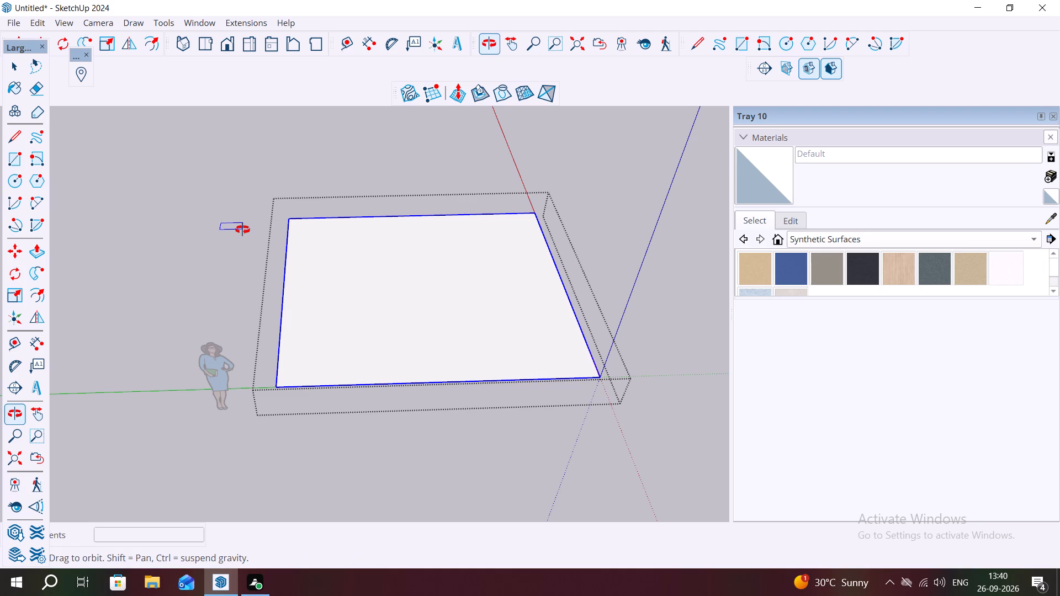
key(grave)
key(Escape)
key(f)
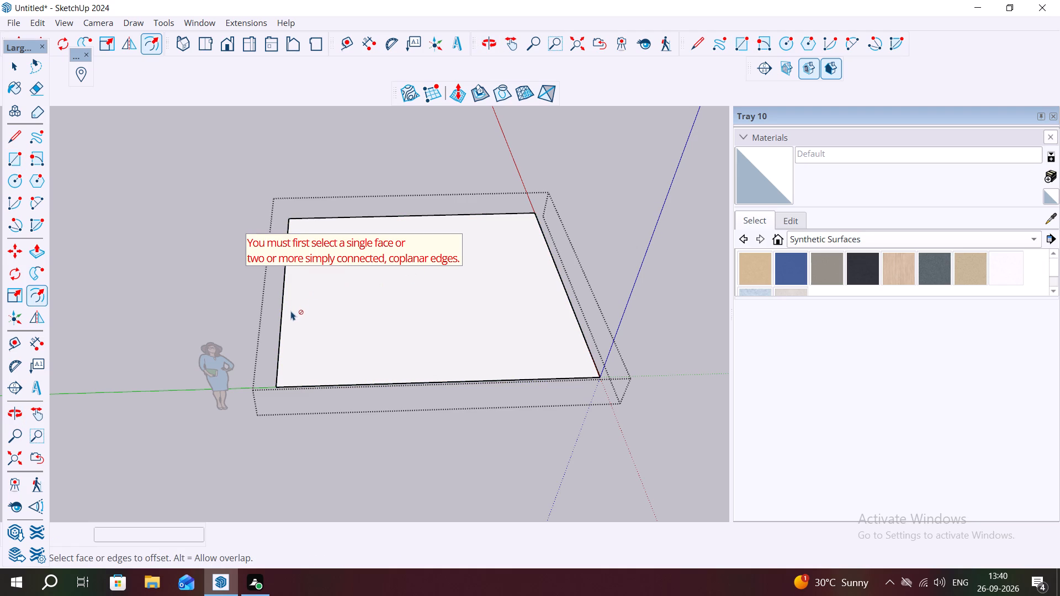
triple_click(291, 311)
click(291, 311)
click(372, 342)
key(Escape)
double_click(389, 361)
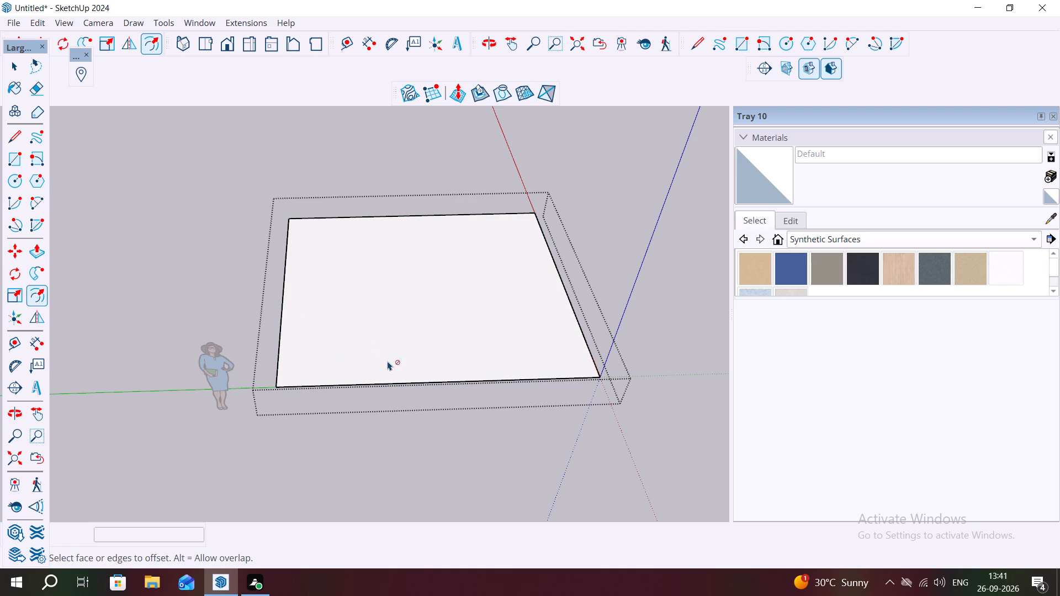
Offset the rectangle's outline inward by 9" to form the wall thickness.
key(space)
triple_click(420, 356)
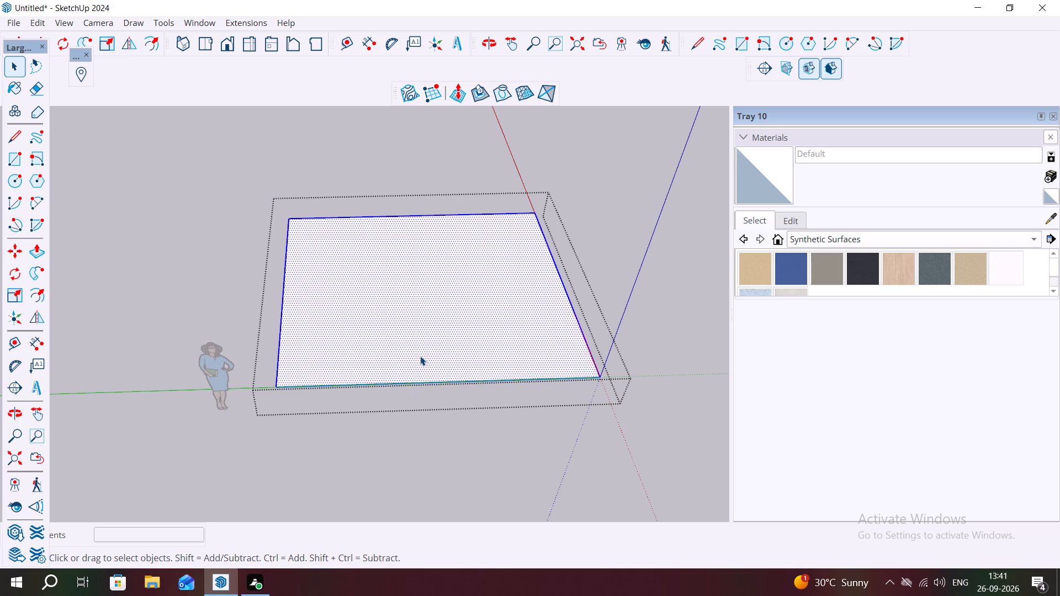
key(f)
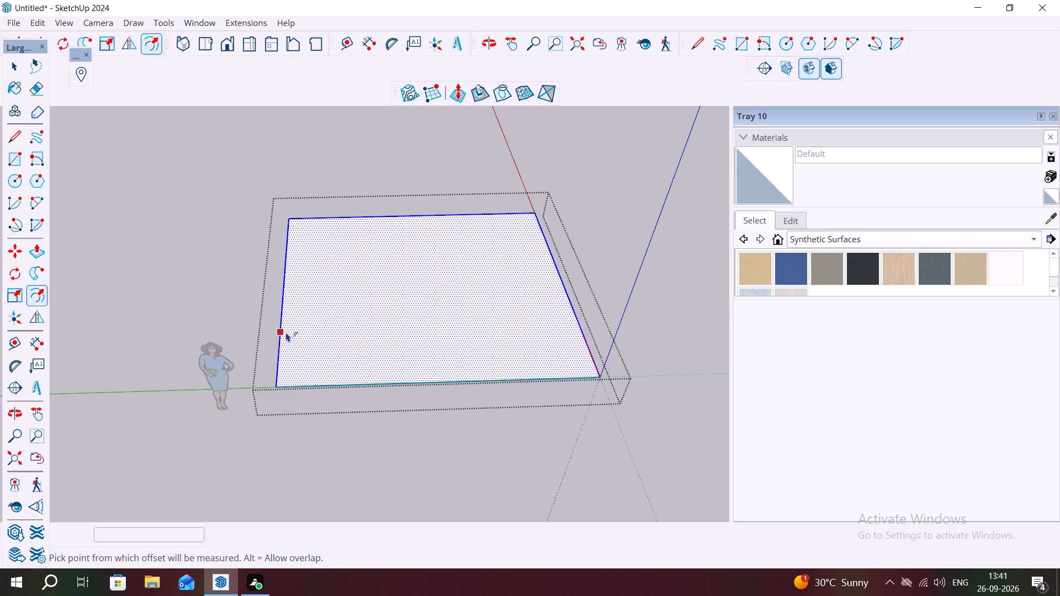
click(286, 332)
text(9")
key(Return)
key(Escape)
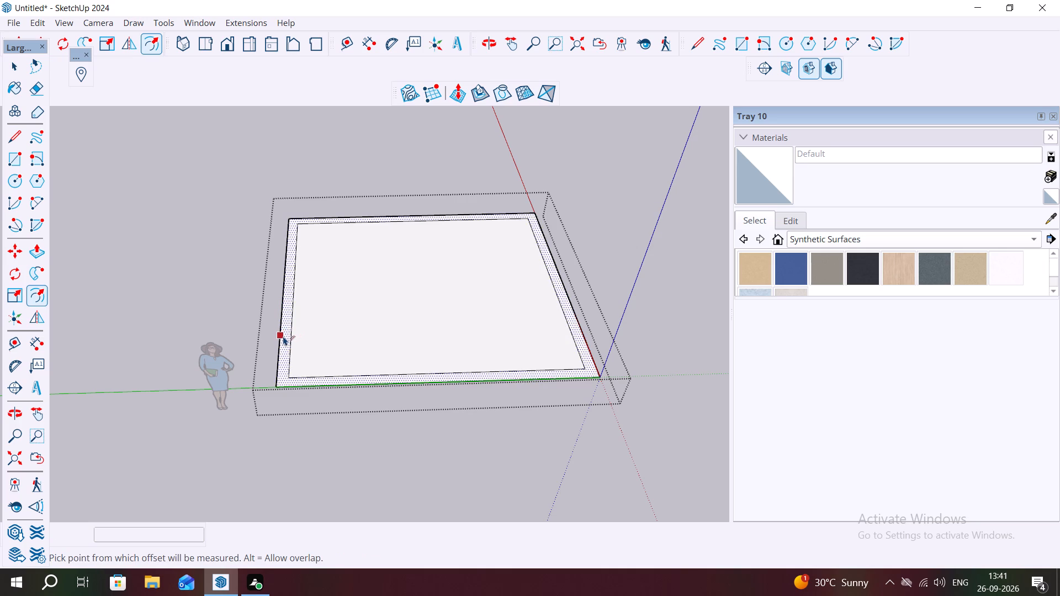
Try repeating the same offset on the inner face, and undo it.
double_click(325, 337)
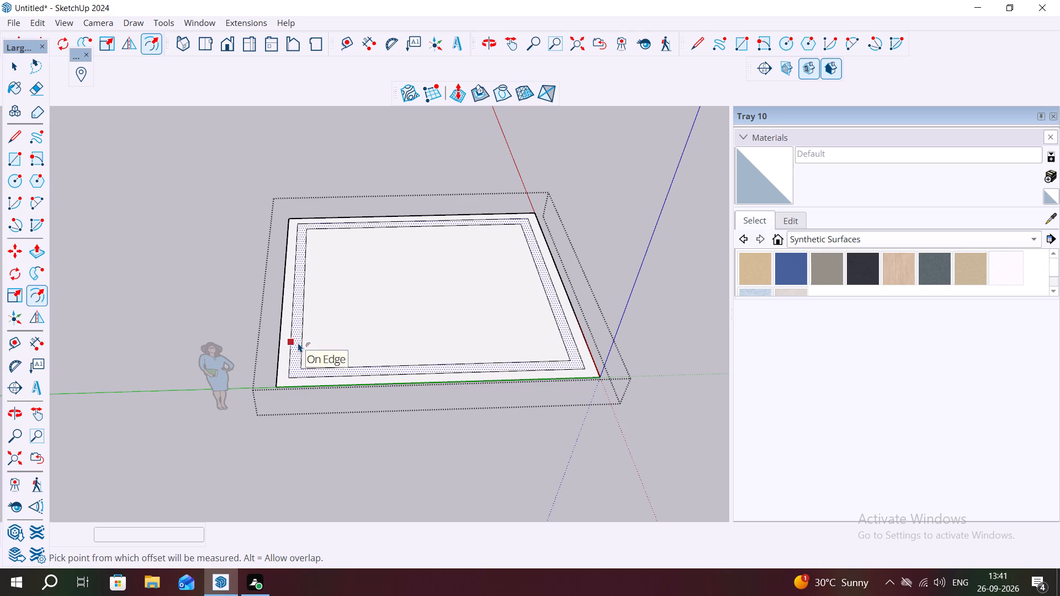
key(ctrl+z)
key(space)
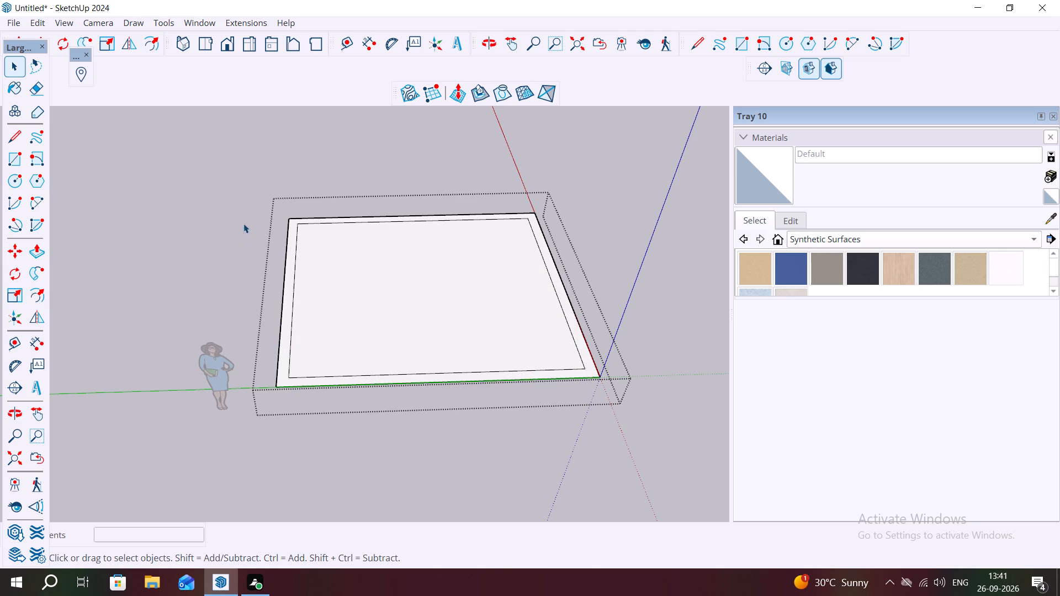
Select the inner face together with the border and all their edges, and make them a group.
key(space)
drag(207, 192, 206, 191)
drag(206, 191, 645, 420)
right_click(645, 420)
right_click(646, 419)
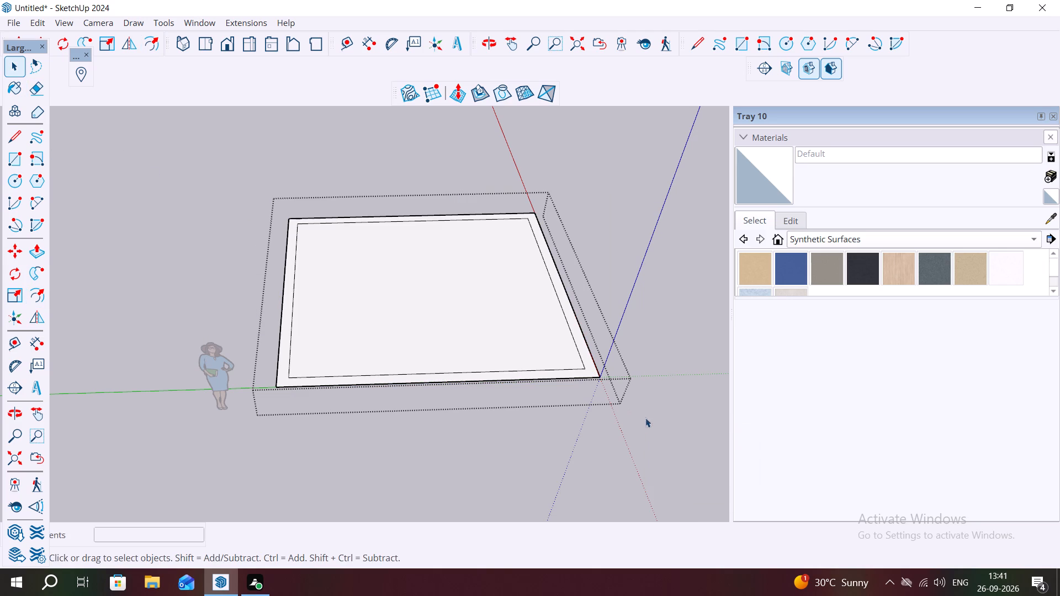
triple_click(292, 304)
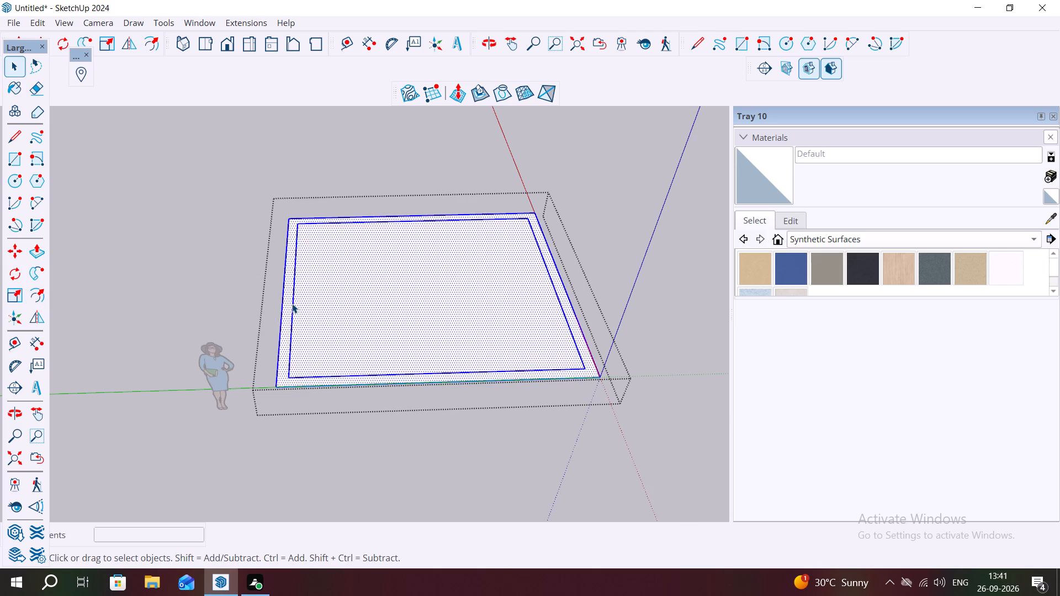
click(292, 304)
right_click(292, 304)
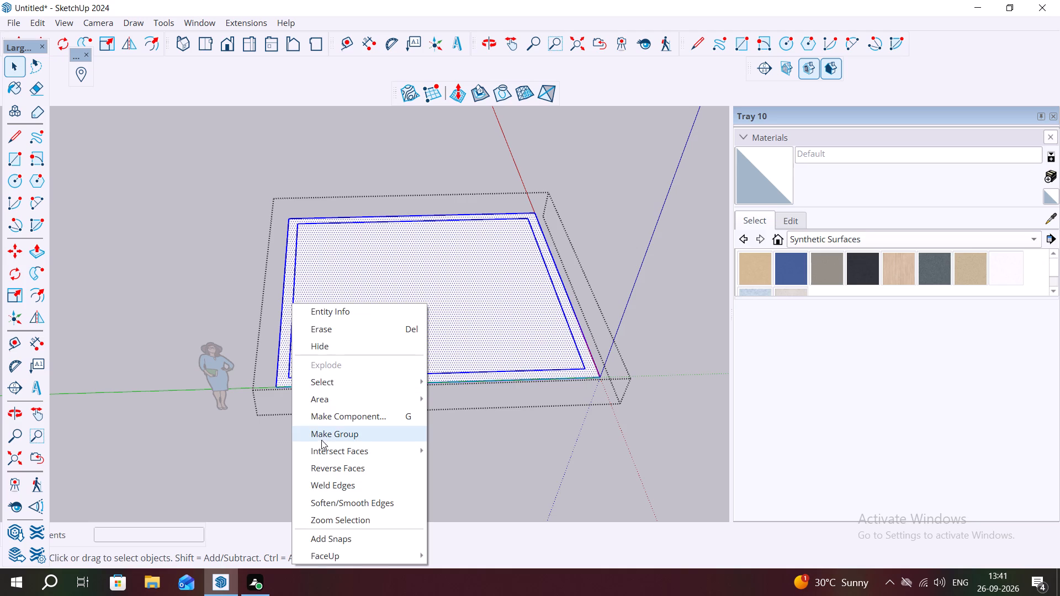
click(321, 432)
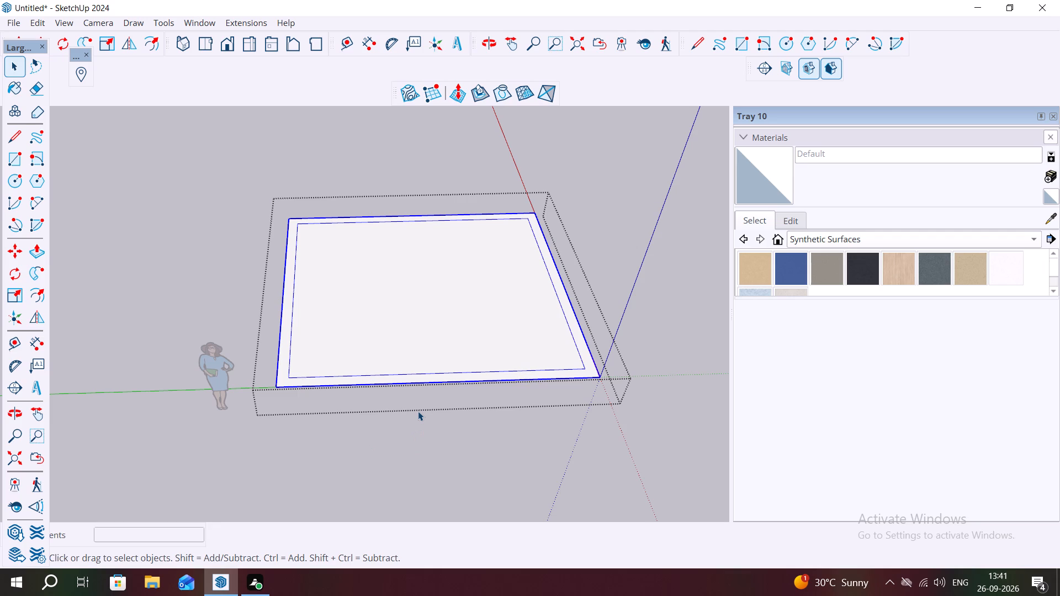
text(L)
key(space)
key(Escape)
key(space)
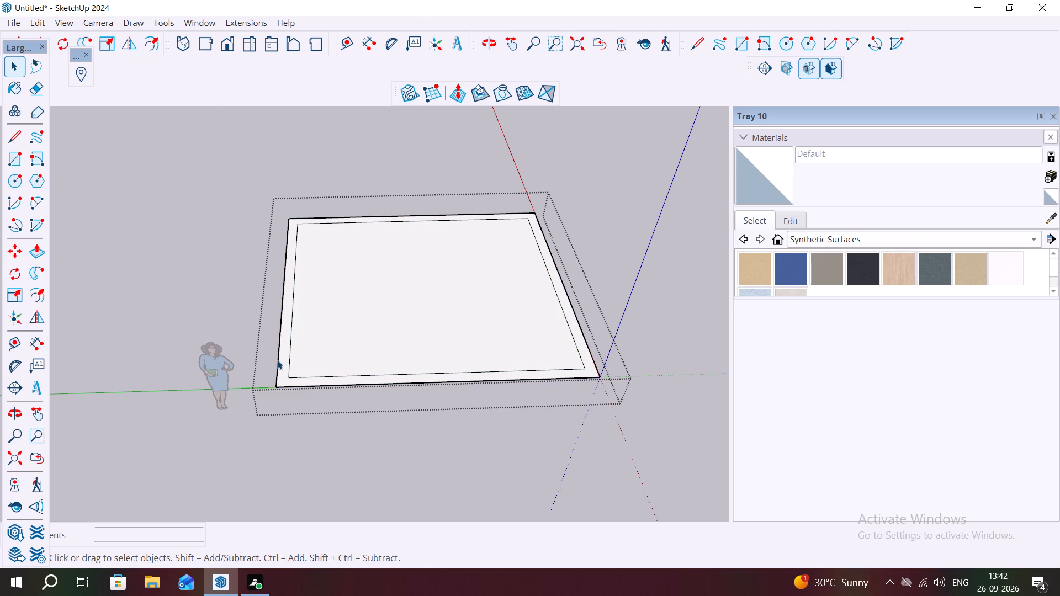
Open the new group and Push/Pull the border face between the two outlines up 10' to raise the walls.
click(282, 367)
triple_click(287, 375)
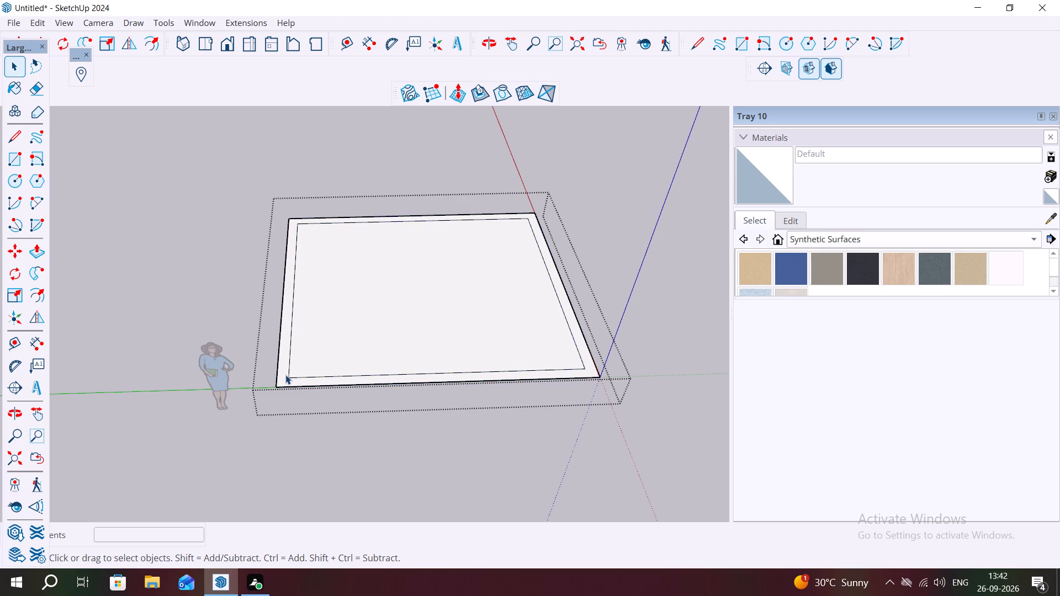
triple_click(285, 375)
triple_click(285, 375)
triple_click(285, 375)
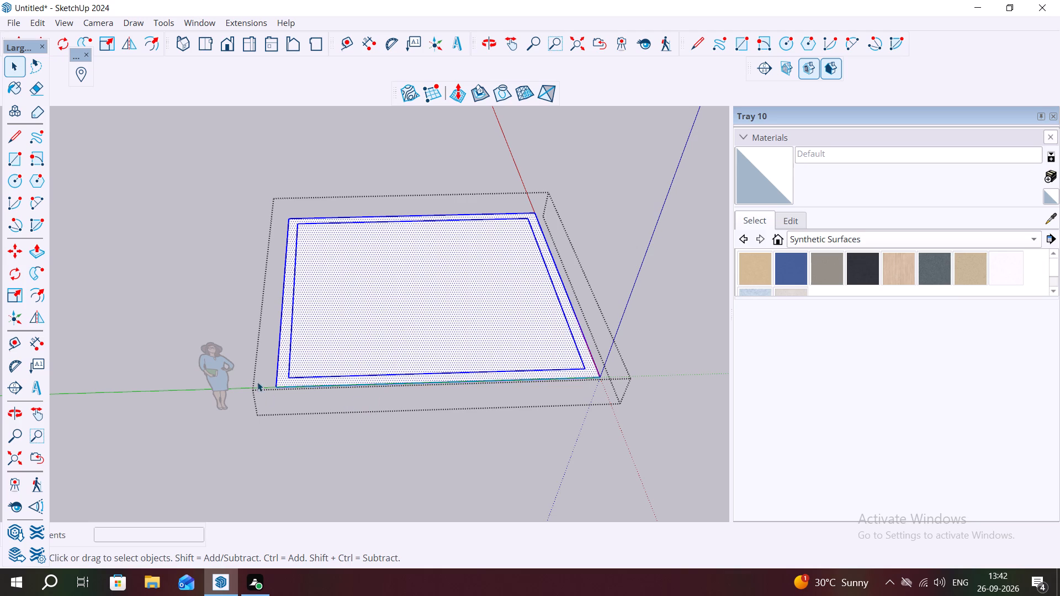
double_click(287, 371)
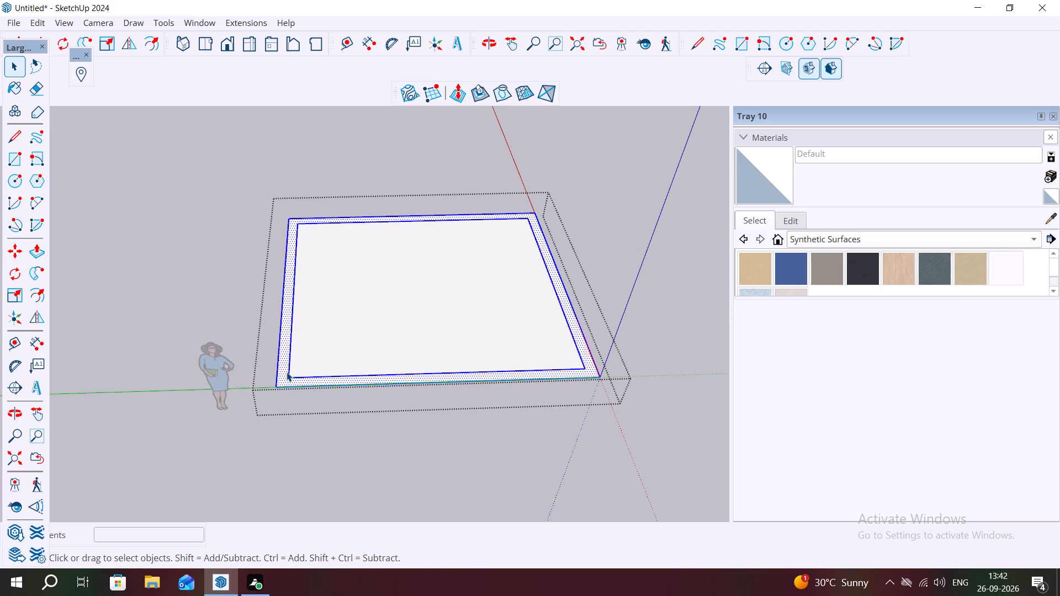
key(p)
click(283, 371)
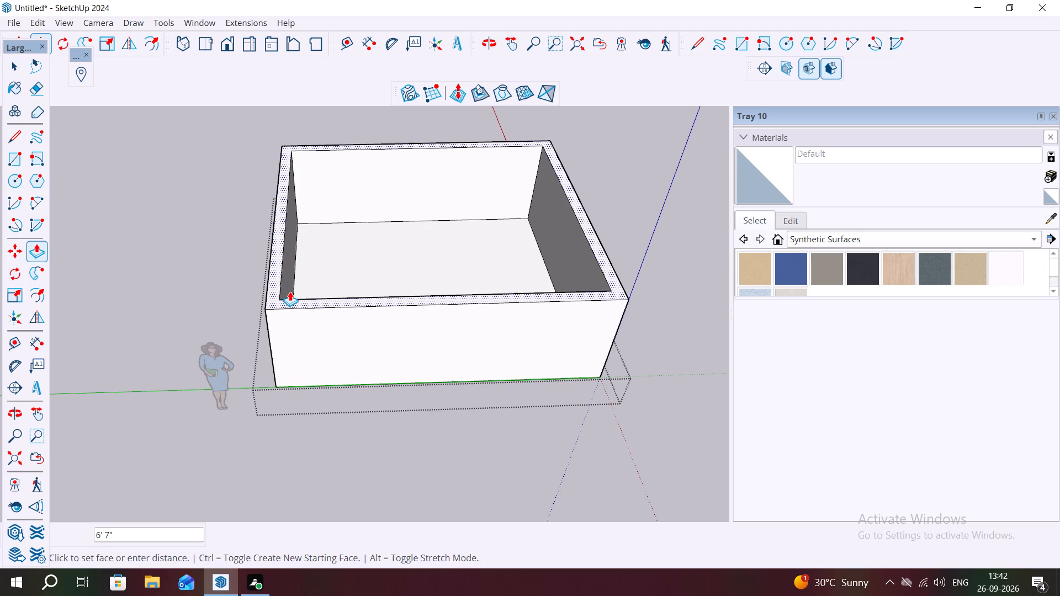
text(10')
key(Return)
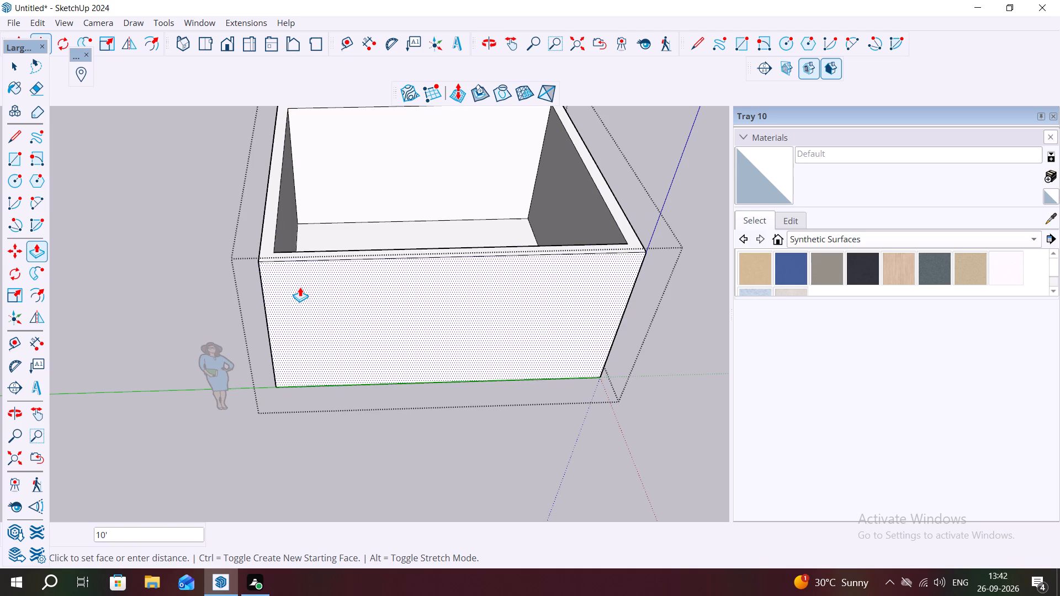
middle_drag(422, 284, 397, 268)
key(Escape)
scroll(397, 270, down, 1)
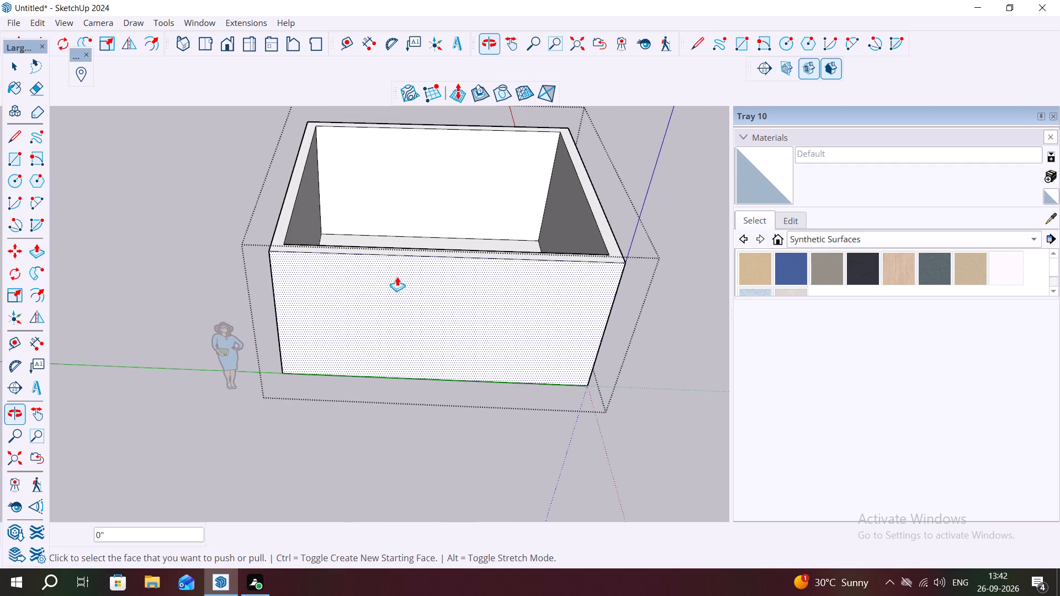
key(space)
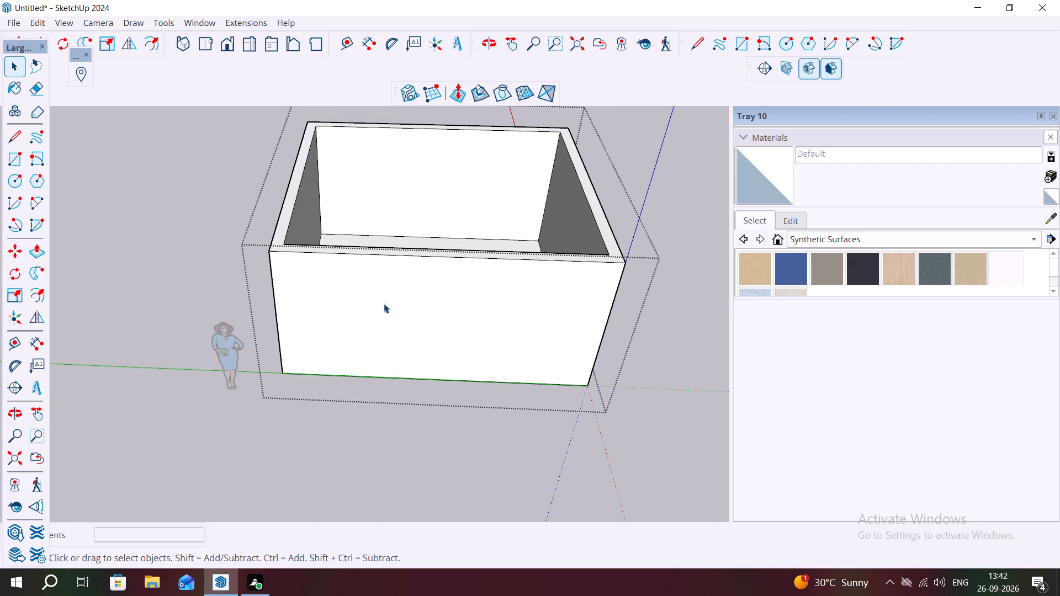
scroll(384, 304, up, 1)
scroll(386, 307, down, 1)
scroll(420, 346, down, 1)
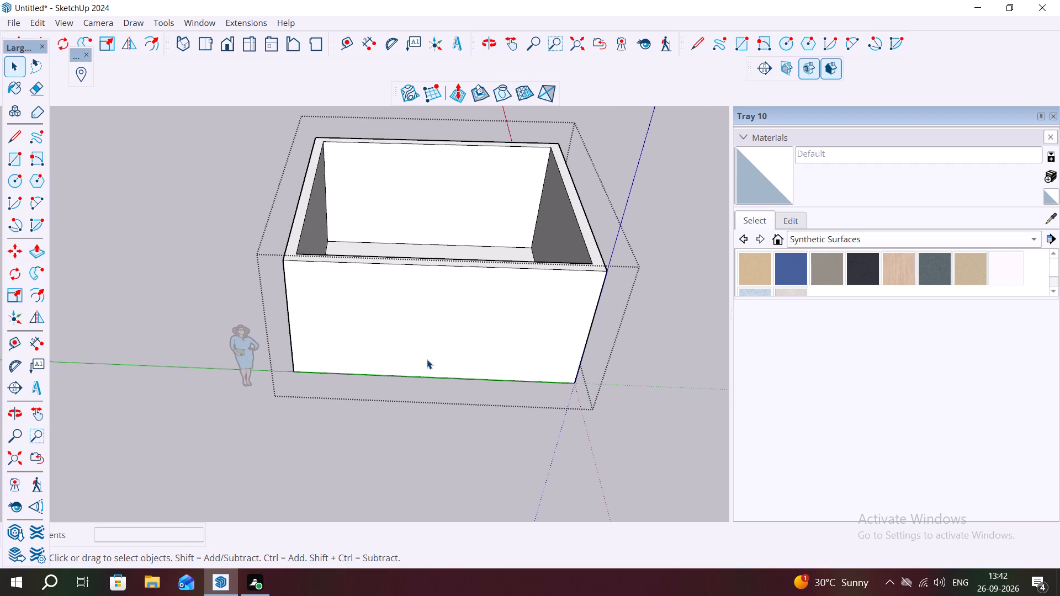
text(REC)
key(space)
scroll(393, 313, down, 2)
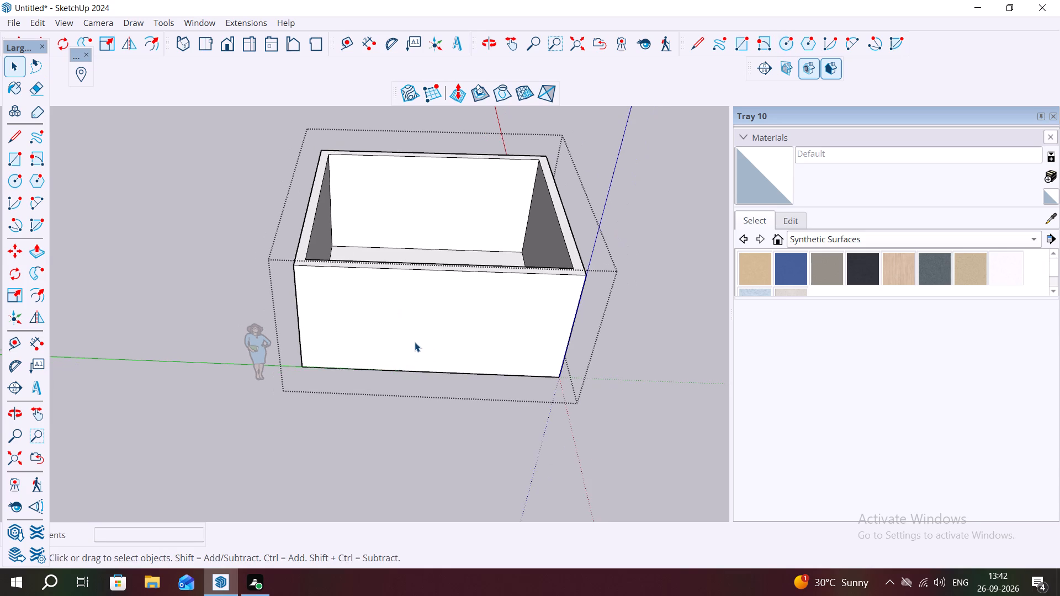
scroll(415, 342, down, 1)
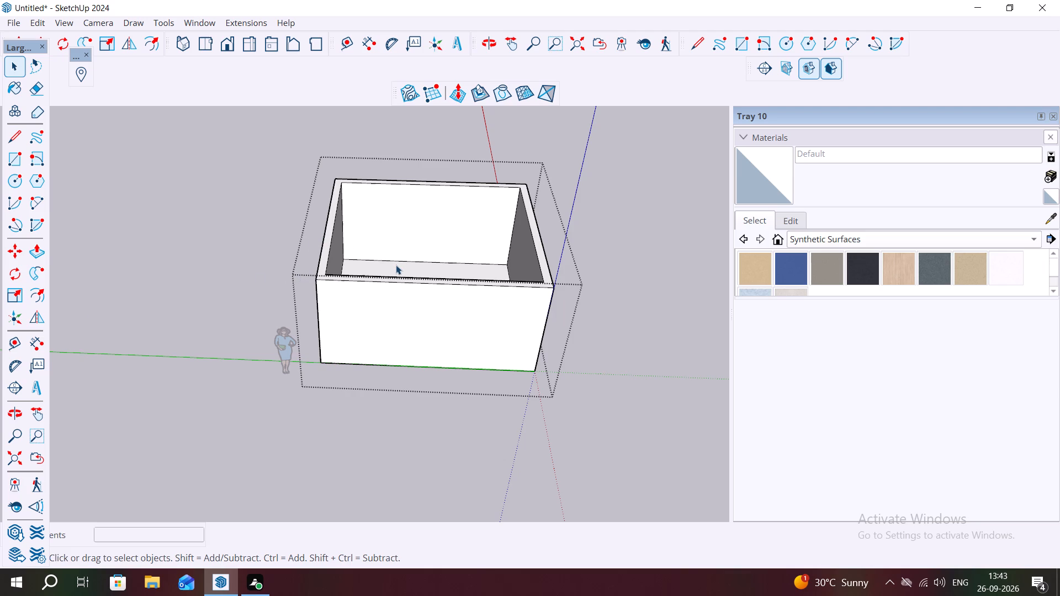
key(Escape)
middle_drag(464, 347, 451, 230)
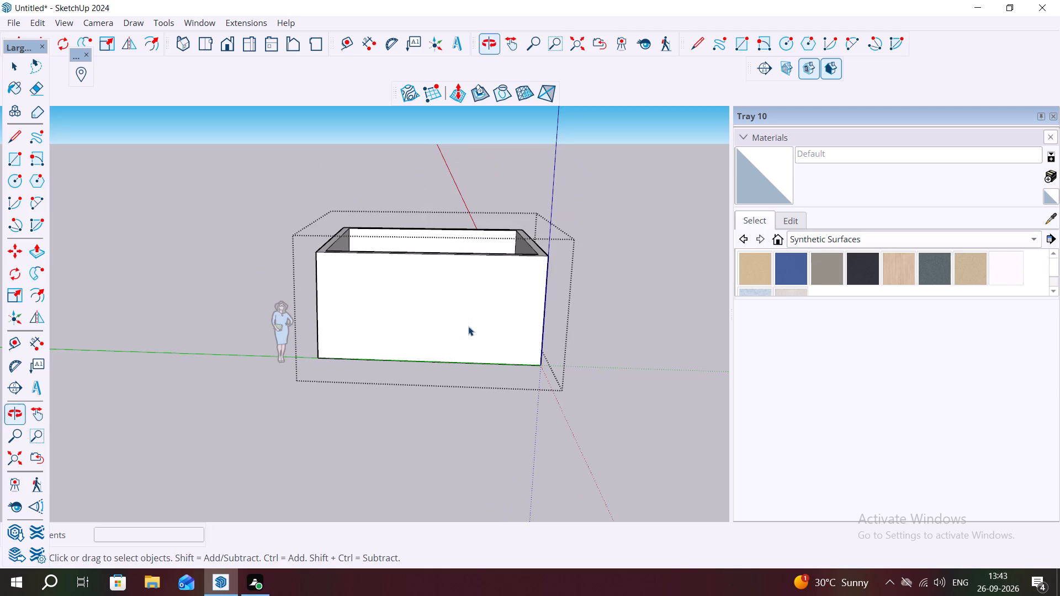
Undo the Push/Pull that raised the walls from the border face.
triple_click(458, 361)
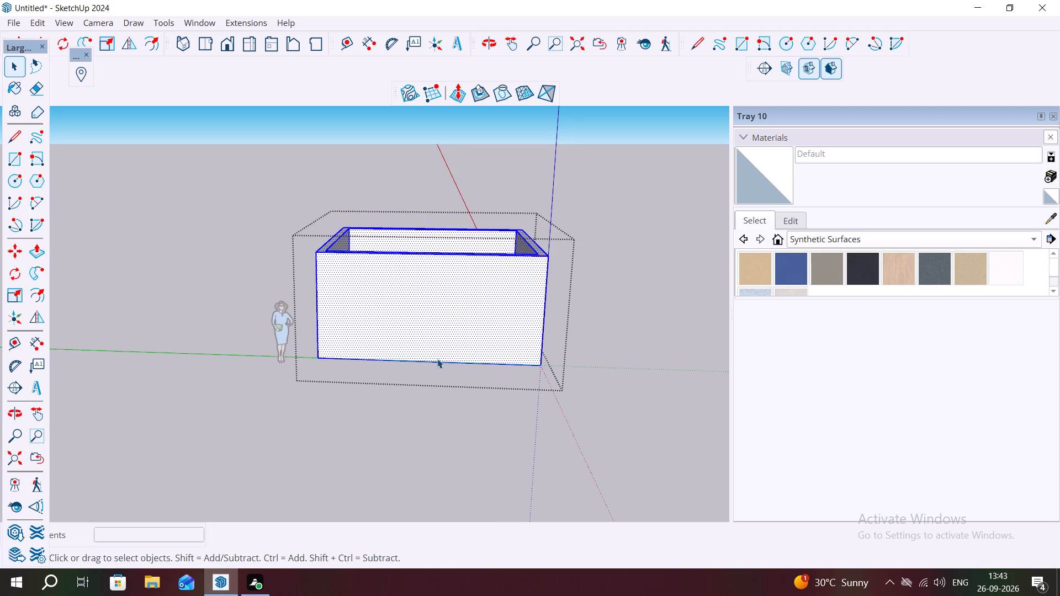
middle_drag(397, 343, 423, 297)
key(ctrl+z)
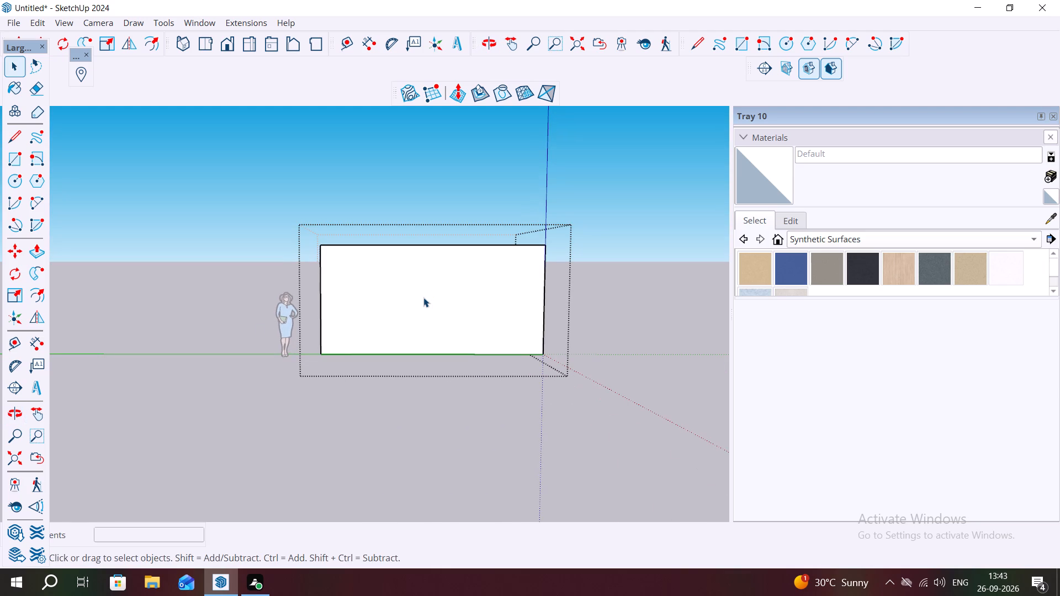
key(ctrl+z)
key(ctrl+z)
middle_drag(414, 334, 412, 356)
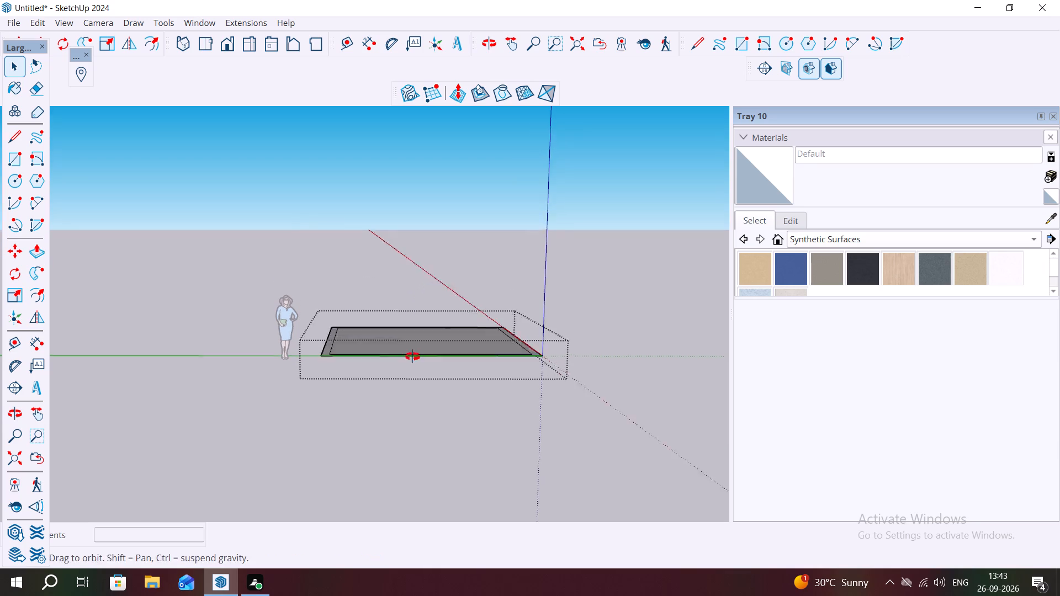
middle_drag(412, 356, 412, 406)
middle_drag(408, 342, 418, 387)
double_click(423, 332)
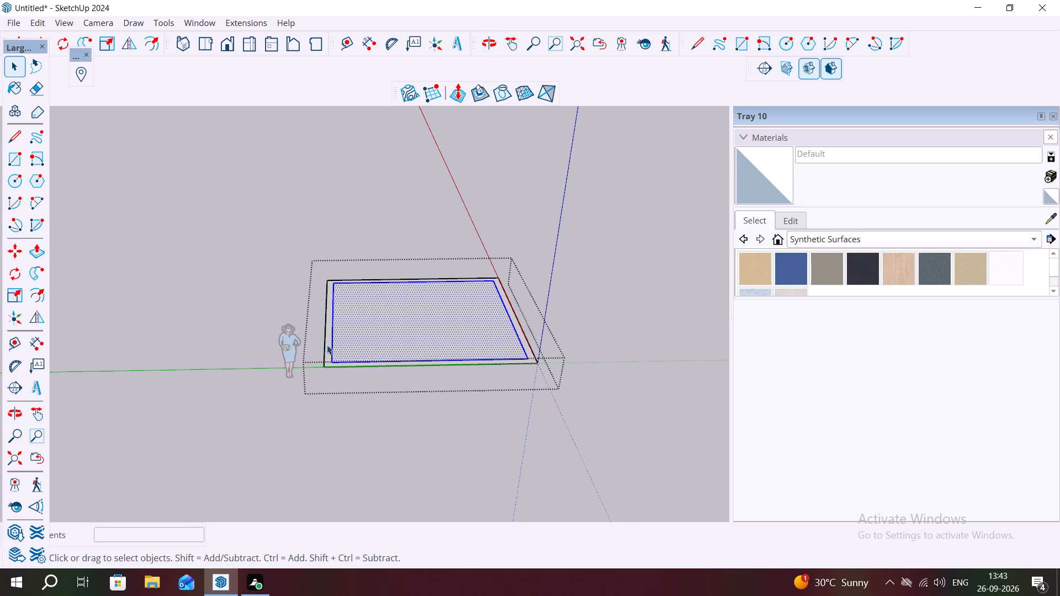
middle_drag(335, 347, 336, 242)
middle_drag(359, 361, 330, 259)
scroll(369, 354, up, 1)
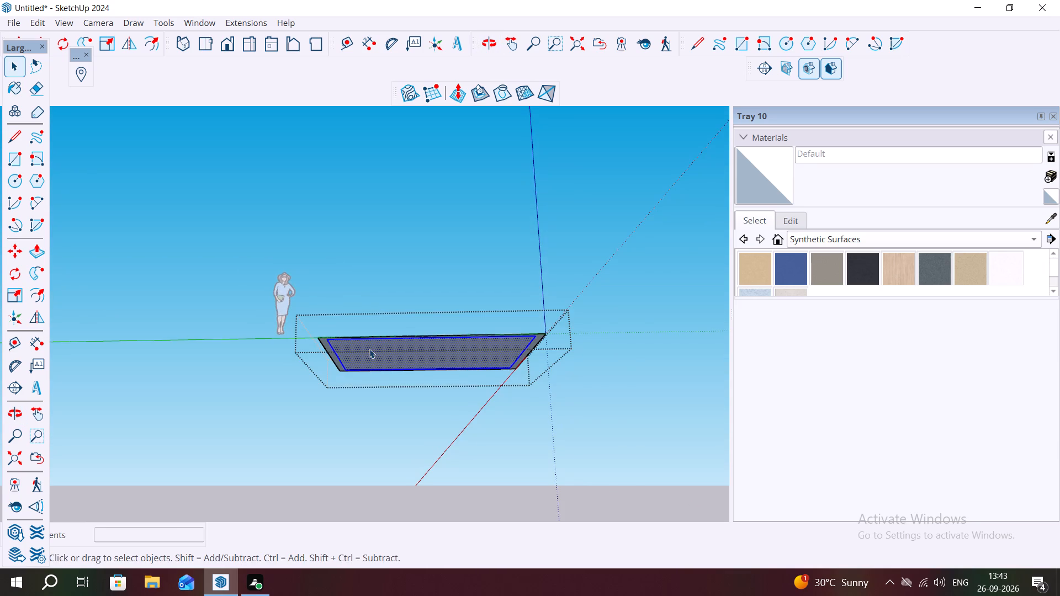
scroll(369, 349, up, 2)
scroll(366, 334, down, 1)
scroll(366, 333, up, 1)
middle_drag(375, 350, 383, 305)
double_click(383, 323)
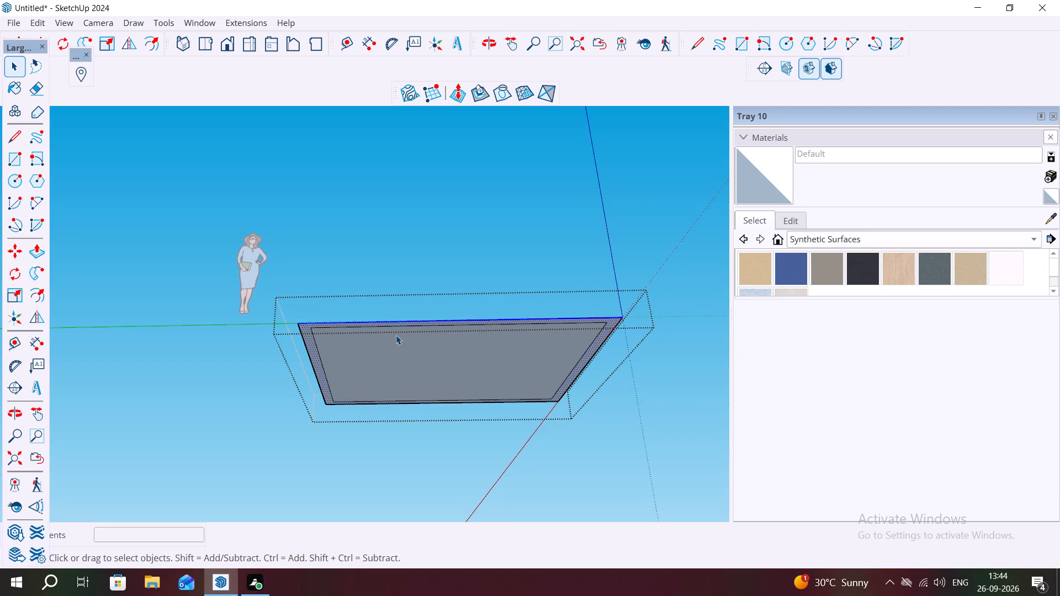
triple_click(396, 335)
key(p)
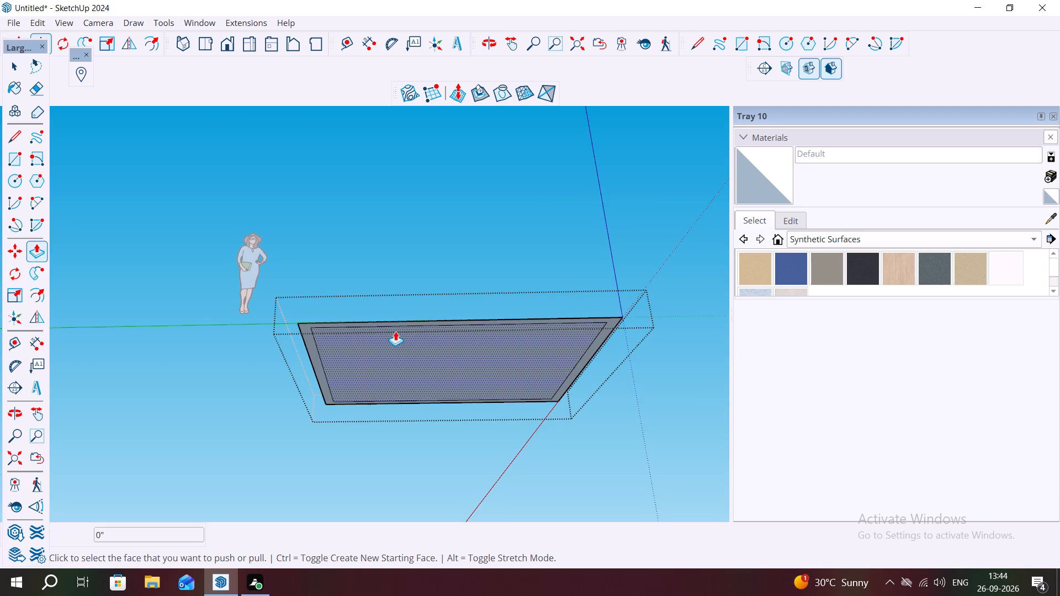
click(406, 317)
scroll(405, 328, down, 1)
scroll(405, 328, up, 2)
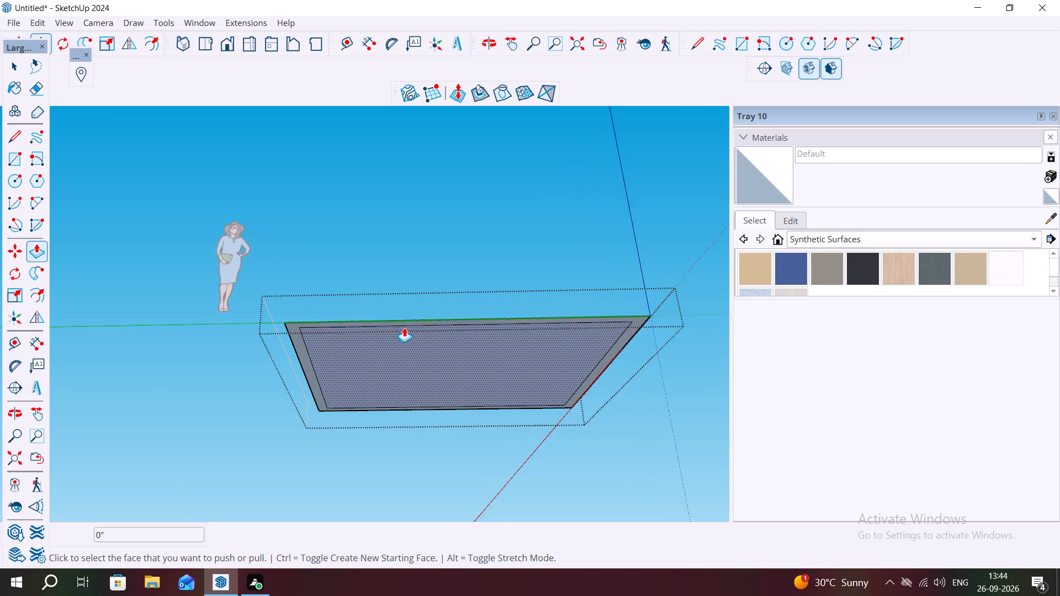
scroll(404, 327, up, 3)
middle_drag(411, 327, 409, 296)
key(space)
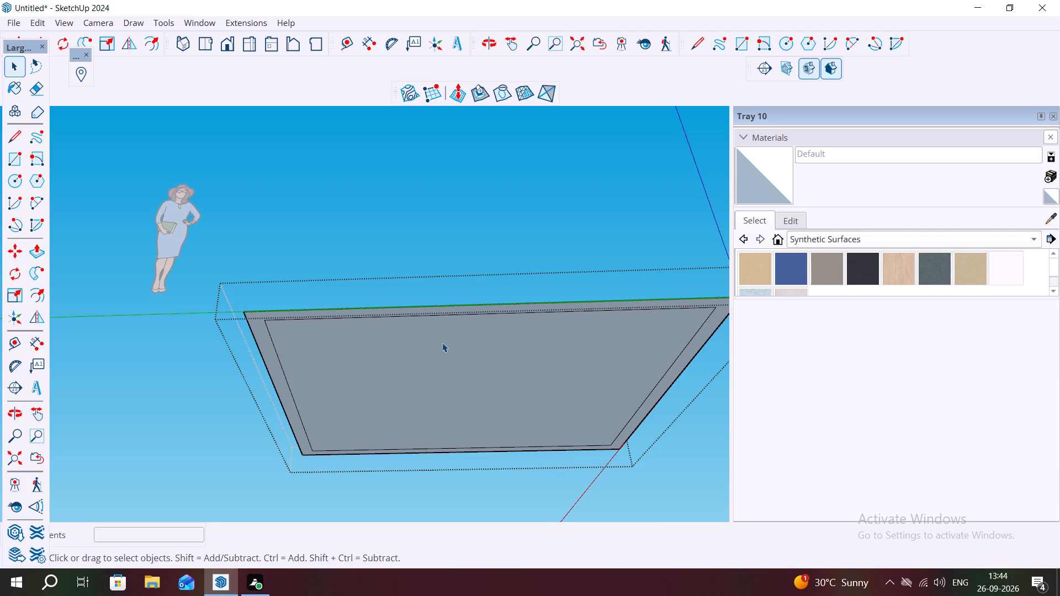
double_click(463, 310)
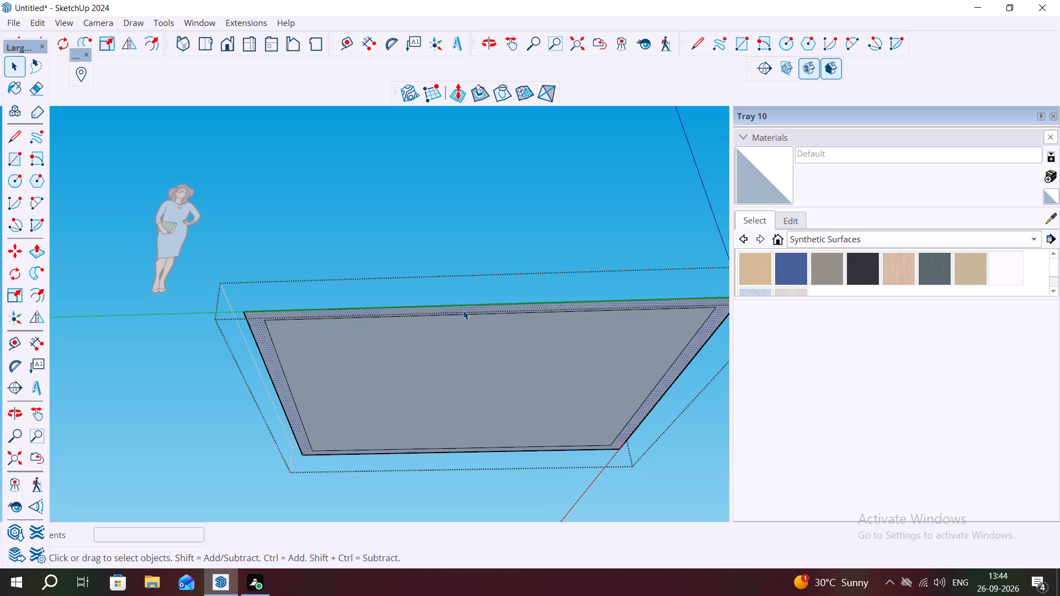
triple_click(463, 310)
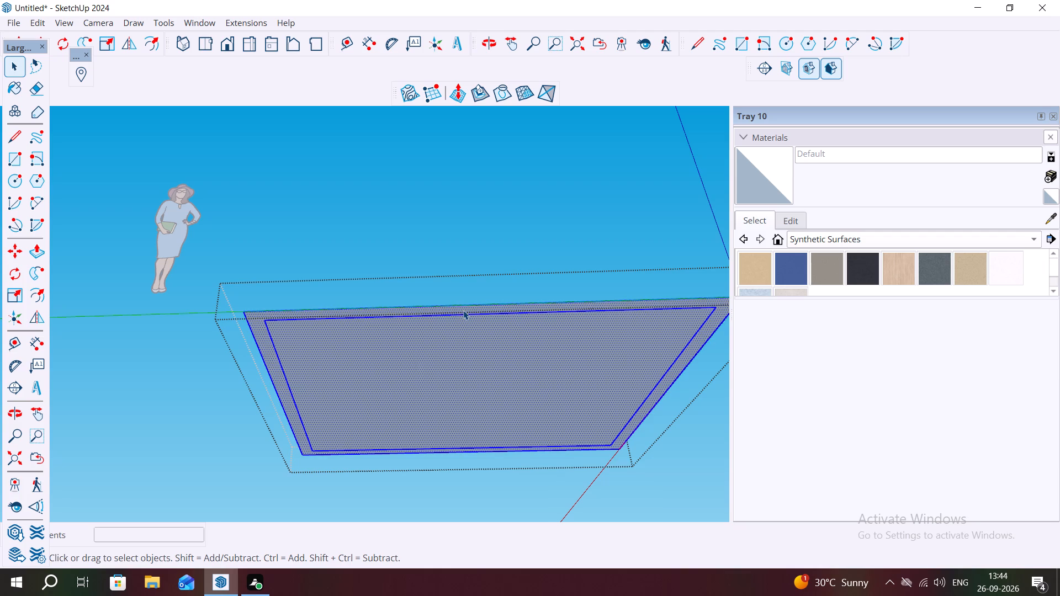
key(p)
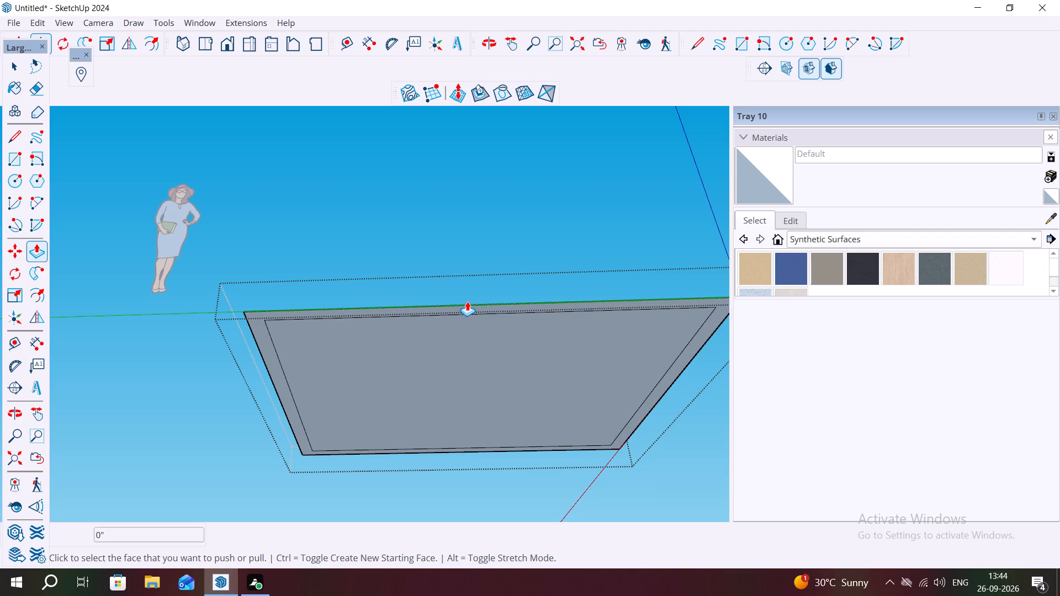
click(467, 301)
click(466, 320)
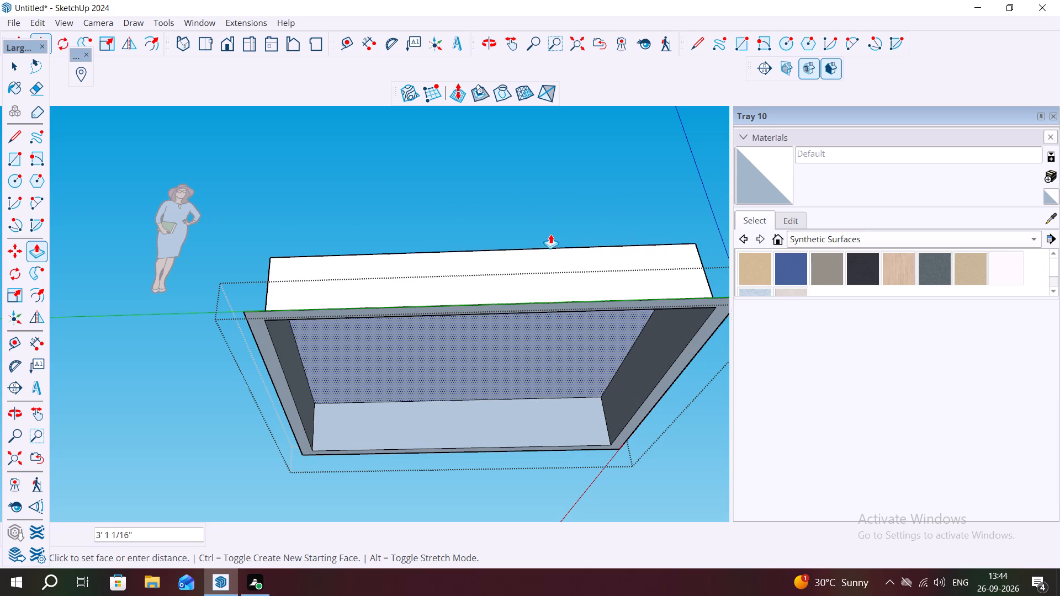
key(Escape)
Undo the grouping of the floor faces and the 9" inward offset of the rectangle.
middle_drag(516, 262, 564, 429)
key(ctrl+z)
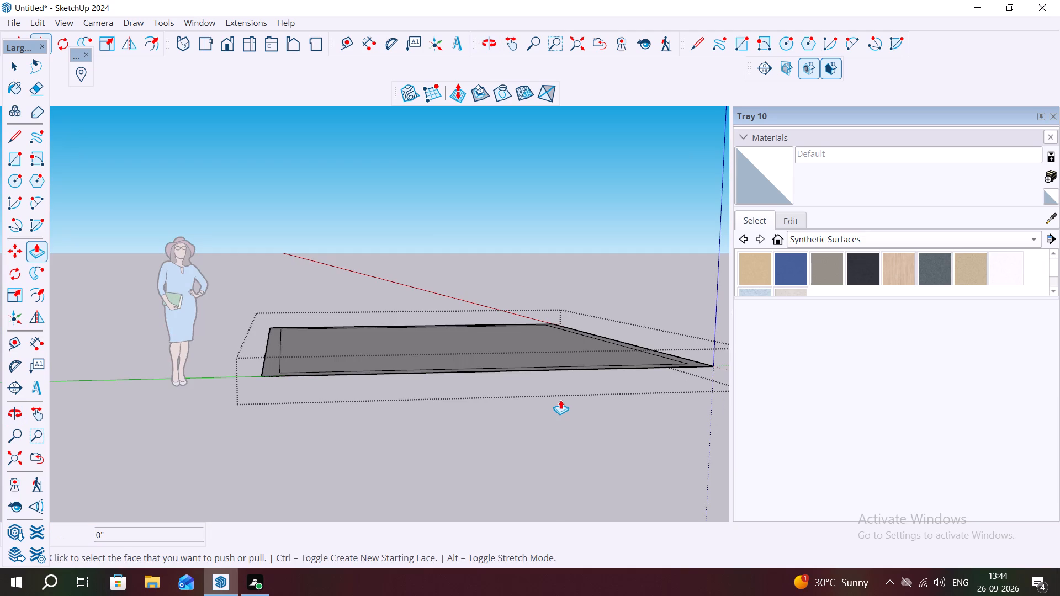
key(ctrl+z)
middle_drag(543, 339, 511, 459)
key(ctrl+z)
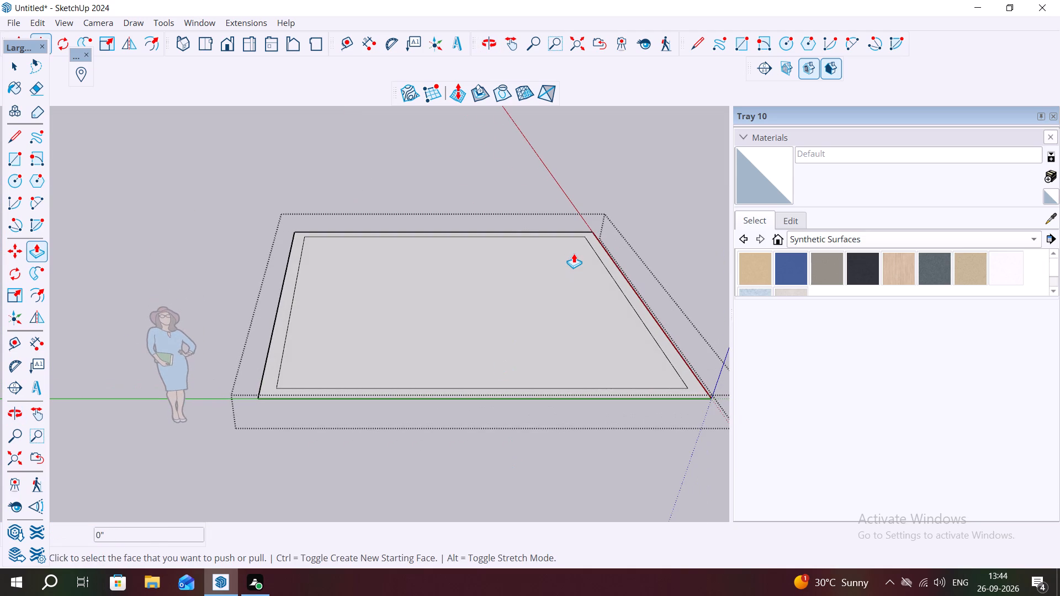
key(ctrl+z)
key(space)
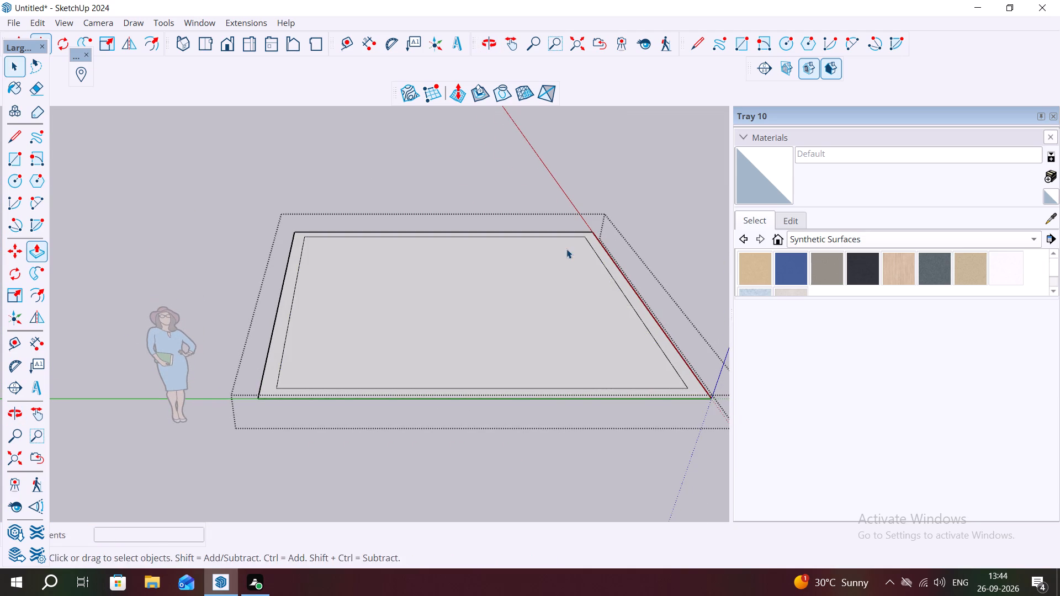
key(ctrl+z)
key(ctrl+z)
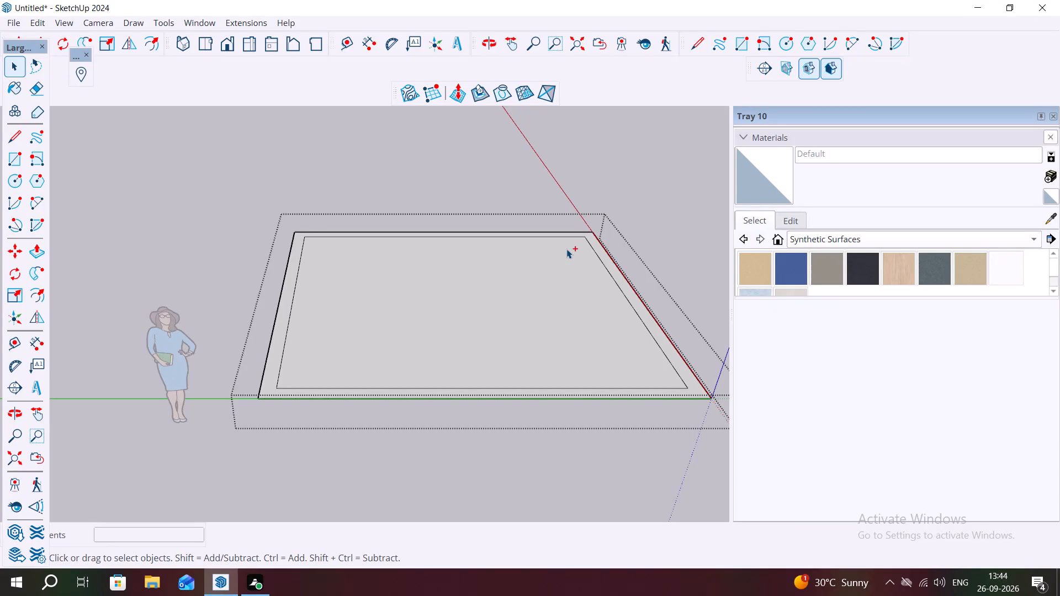
key(ctrl+z)
Push/Pull the plain rectangle's underside downward by 6" to form a floor slab.
middle_drag(483, 275, 469, 142)
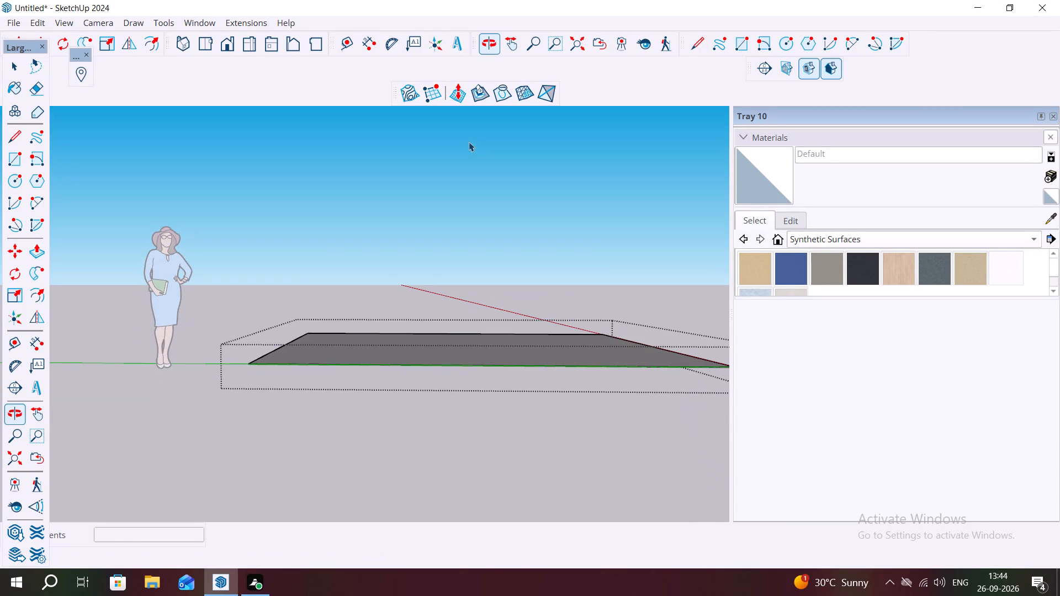
middle_drag(491, 417, 460, 272)
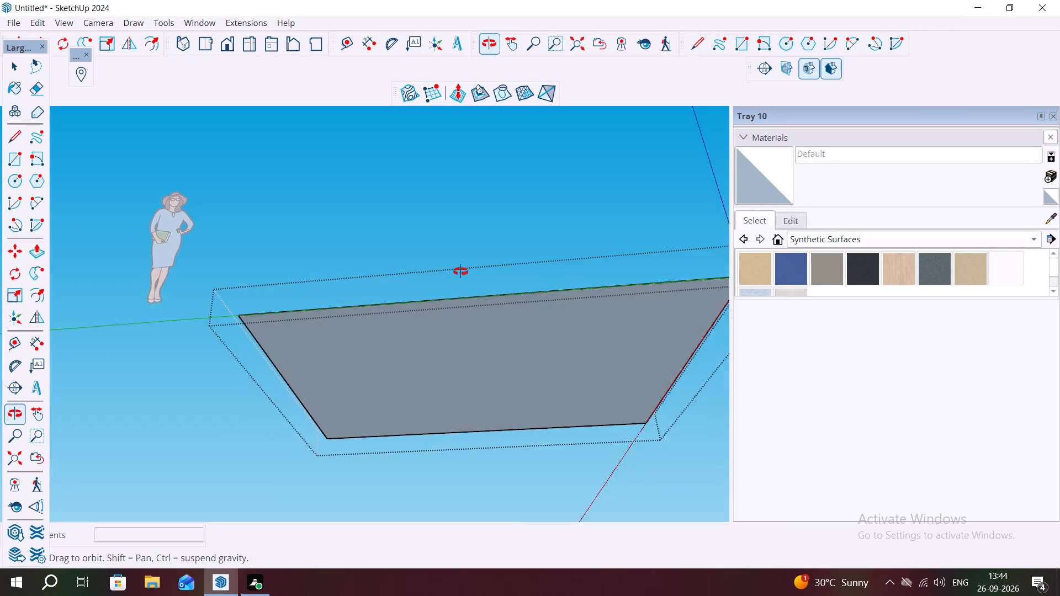
middle_drag(460, 272, 449, 252)
click(443, 315)
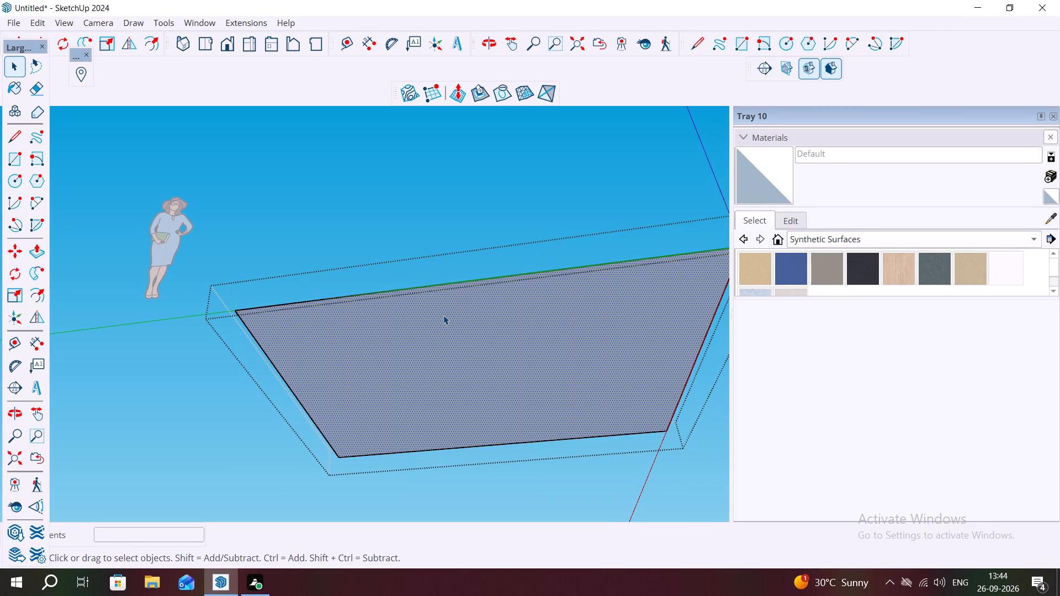
key(p)
click(443, 310)
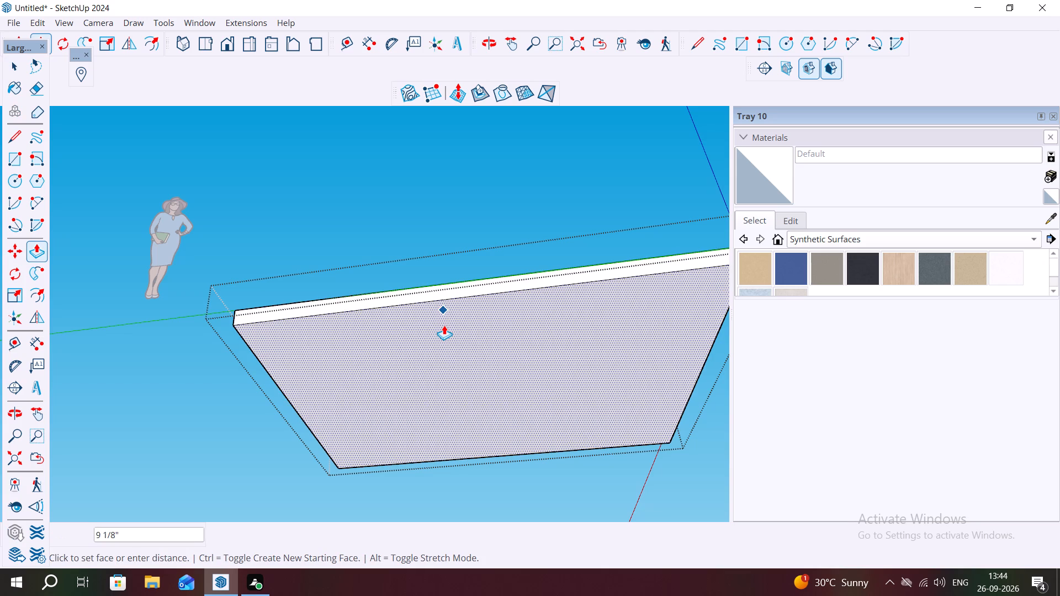
text(6")
key(Return)
Select all faces and edges of the floor slab and make them a group.
middle_drag(437, 321, 476, 519)
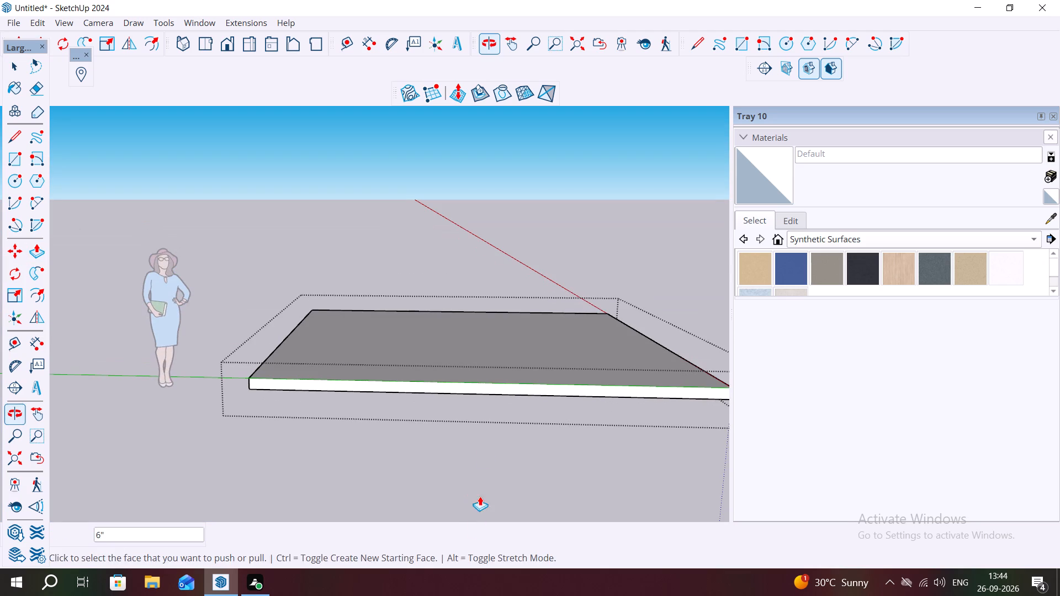
key(space)
triple_click(474, 389)
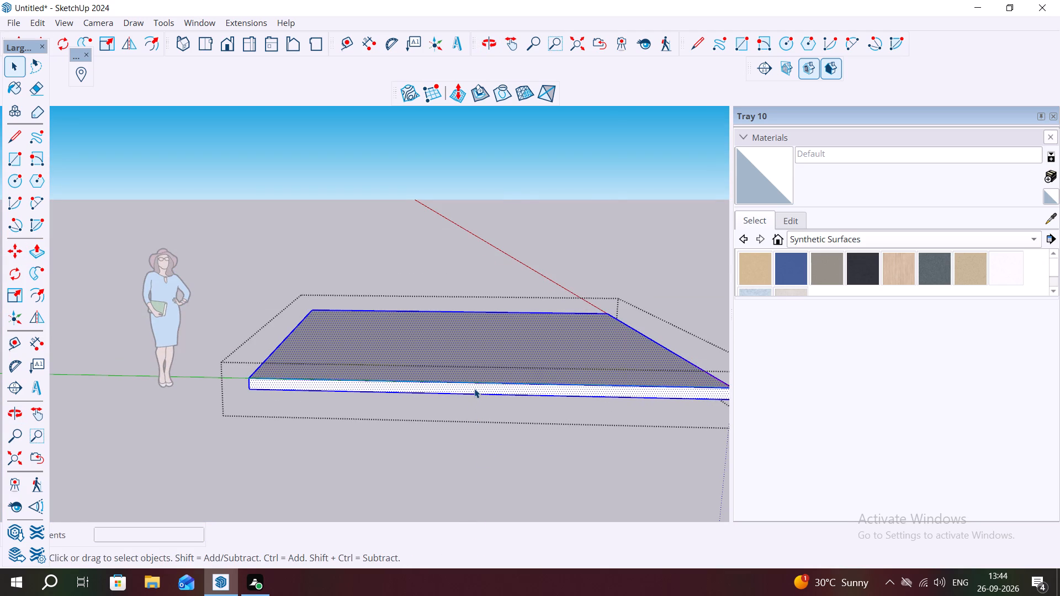
right_click(474, 389)
click(521, 238)
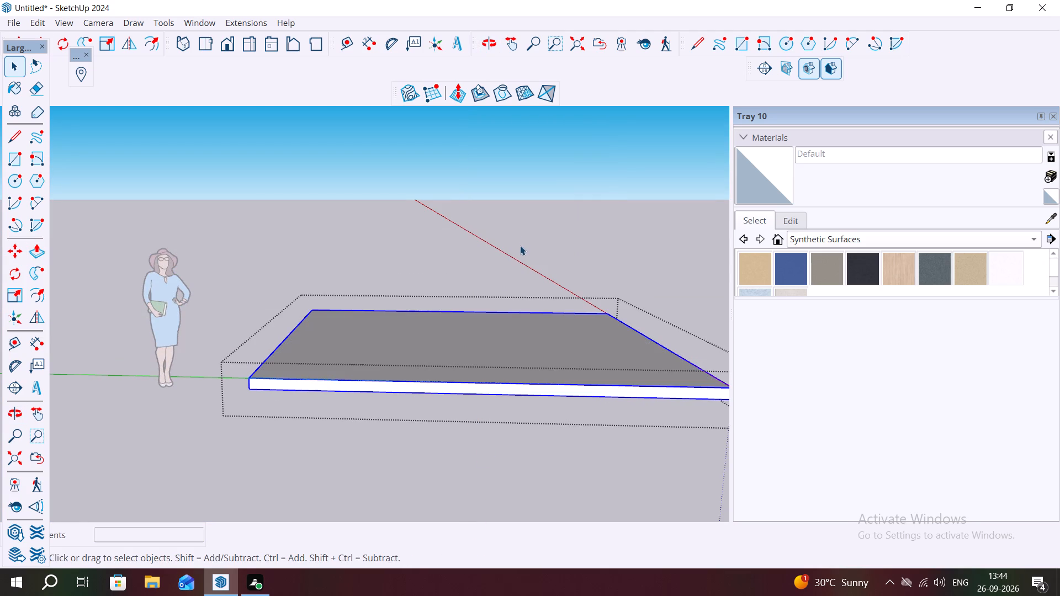
Open the slab group, select all of its geometry and make it a nested group.
triple_click(460, 380)
right_click(460, 380)
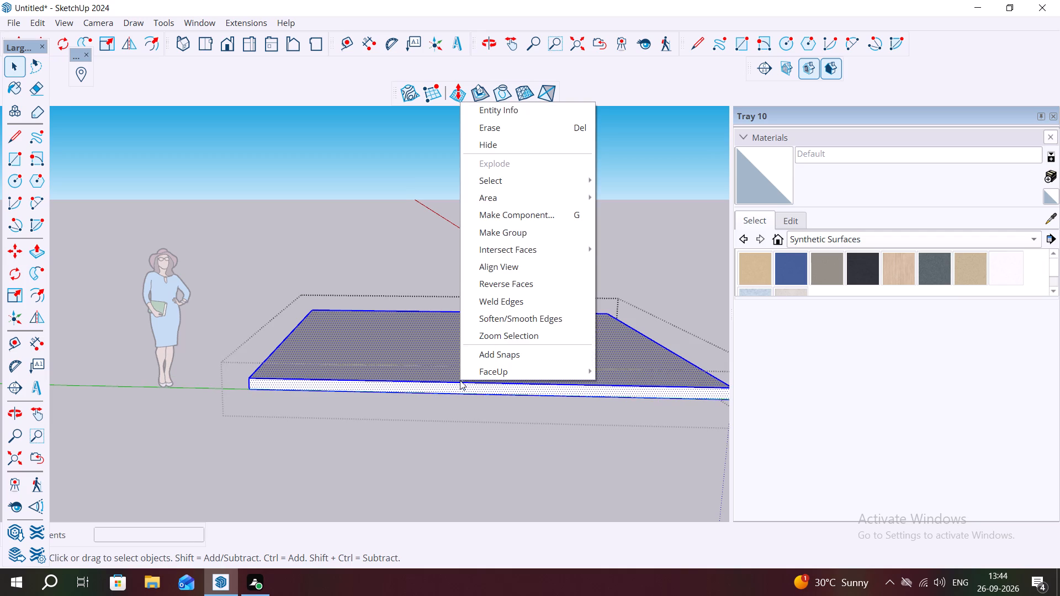
click(507, 232)
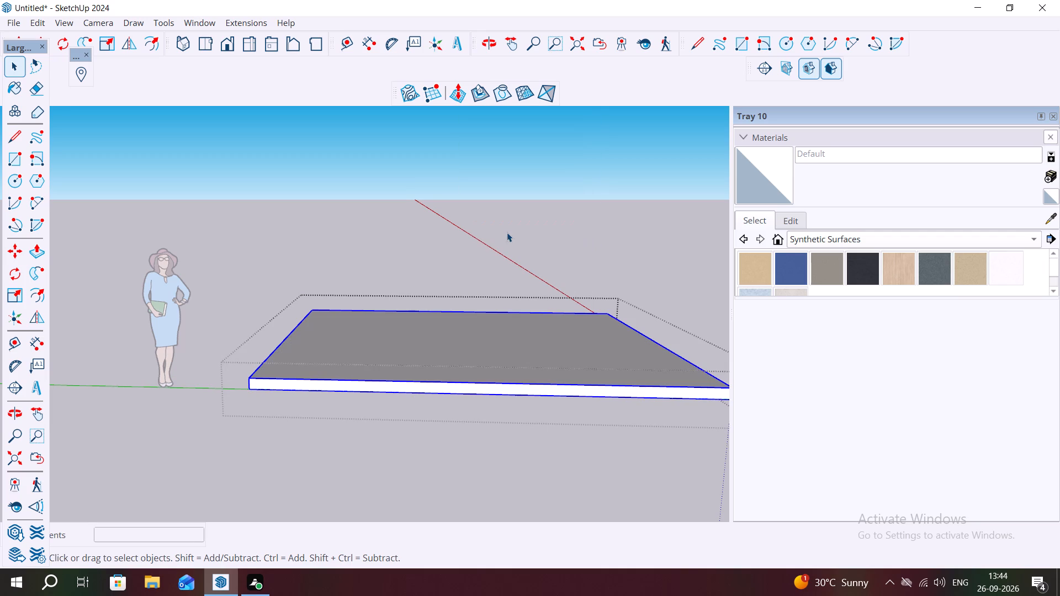
Open the nested floor slab group for editing.
middle_drag(137, 418, 227, 553)
middle_drag(318, 369, 291, 360)
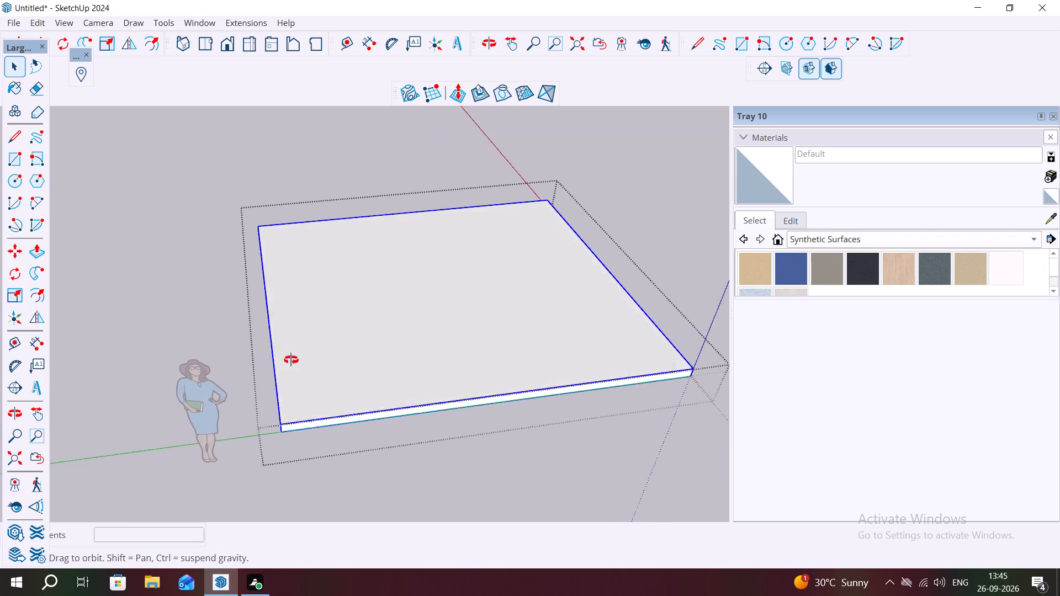
middle_drag(291, 360, 242, 352)
key(Escape)
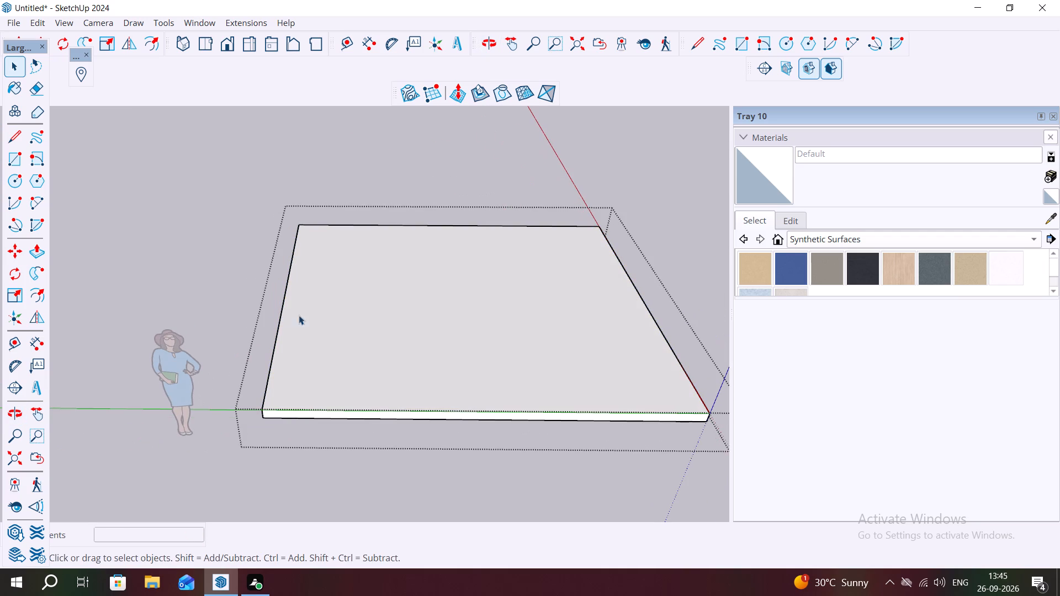
click(351, 333)
double_click(351, 333)
triple_click(365, 345)
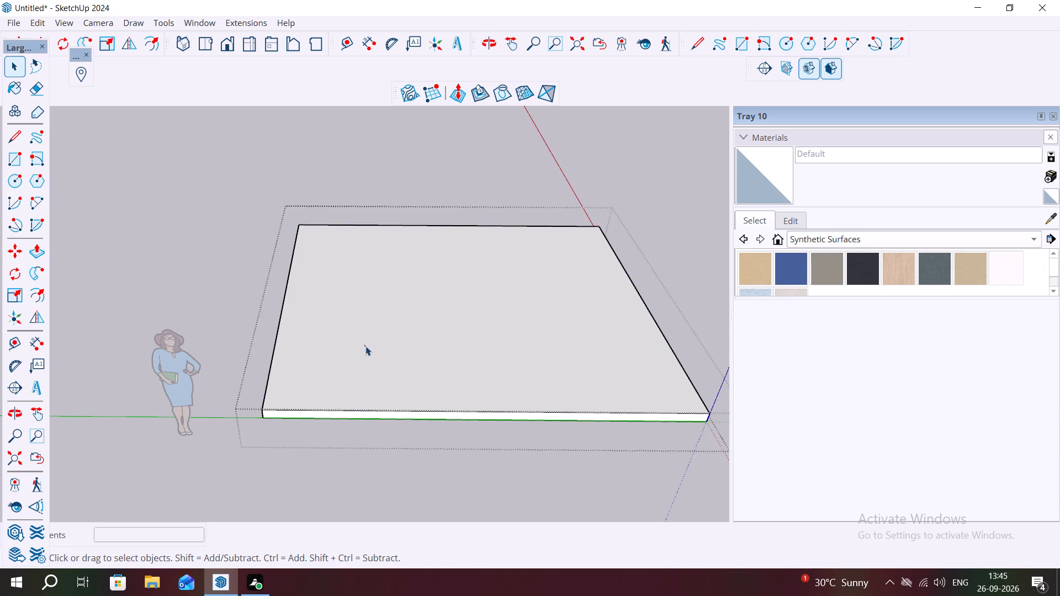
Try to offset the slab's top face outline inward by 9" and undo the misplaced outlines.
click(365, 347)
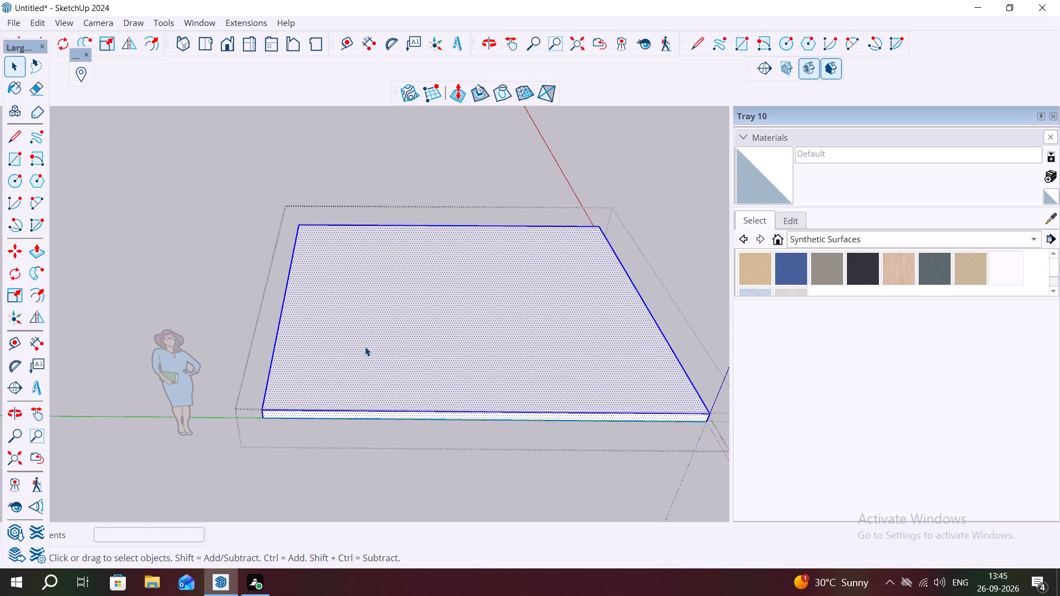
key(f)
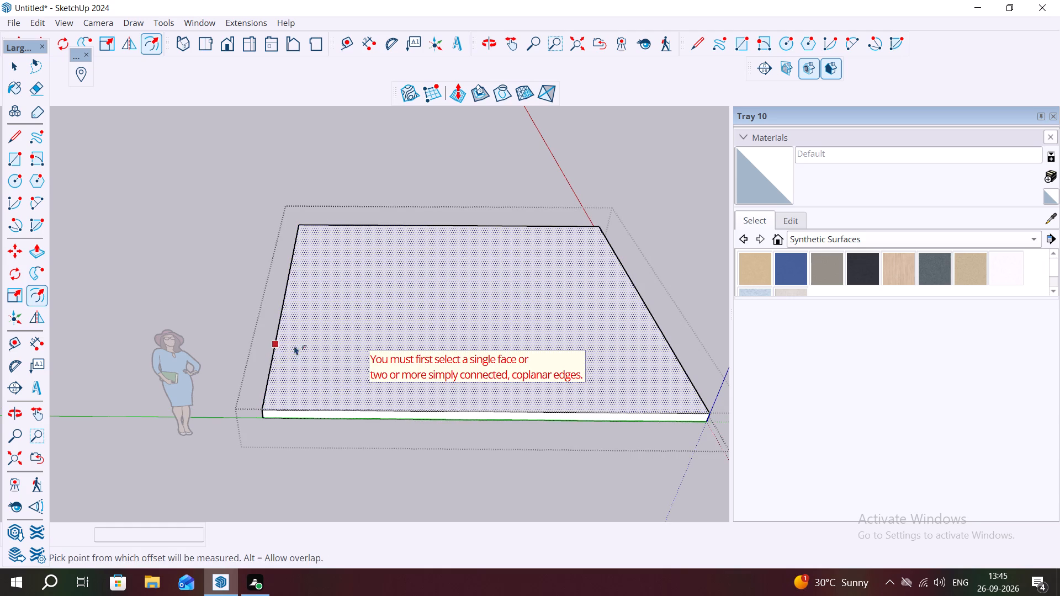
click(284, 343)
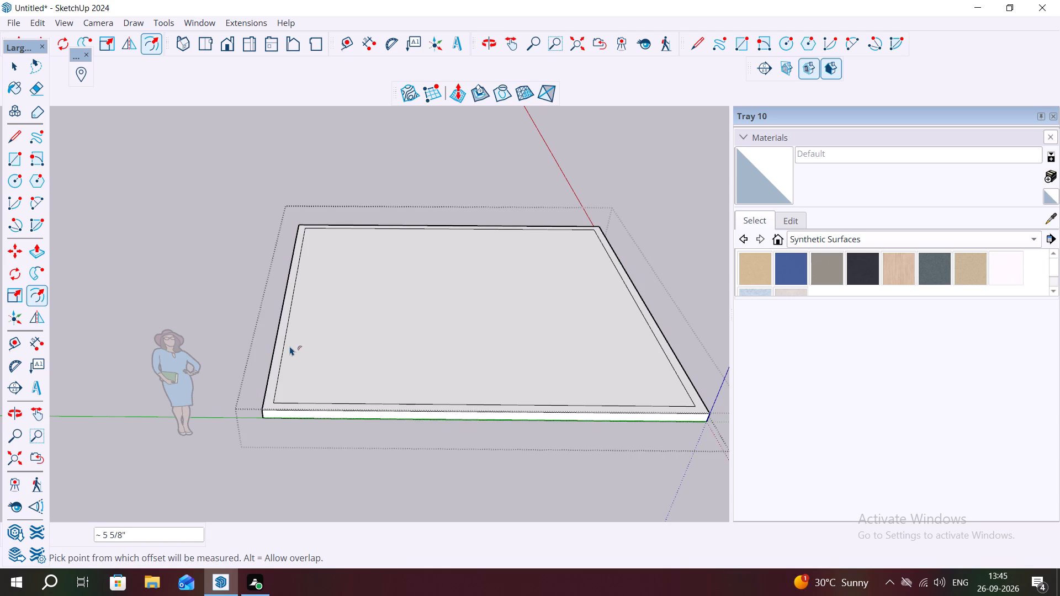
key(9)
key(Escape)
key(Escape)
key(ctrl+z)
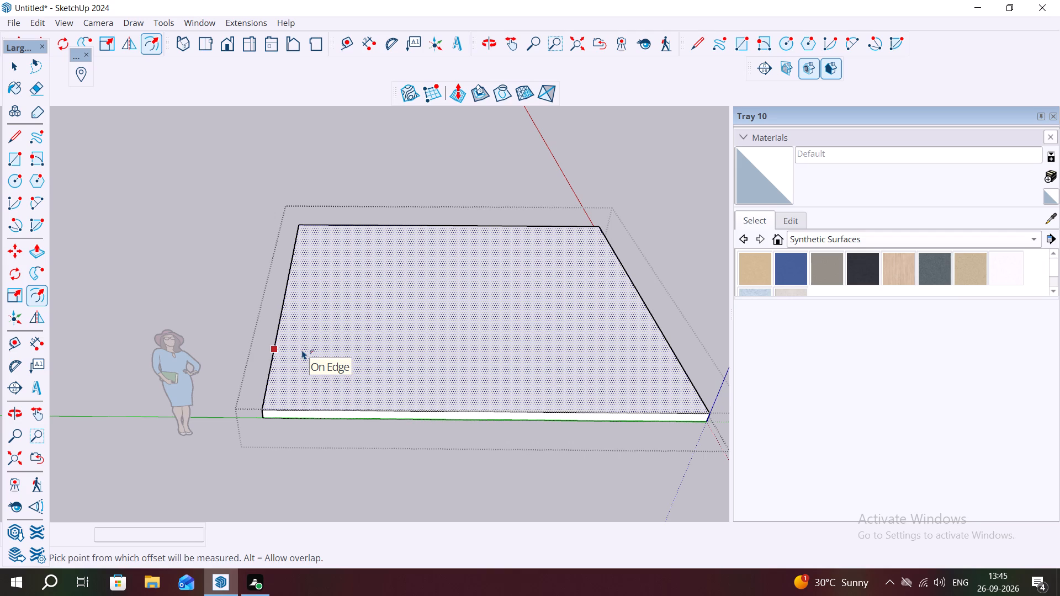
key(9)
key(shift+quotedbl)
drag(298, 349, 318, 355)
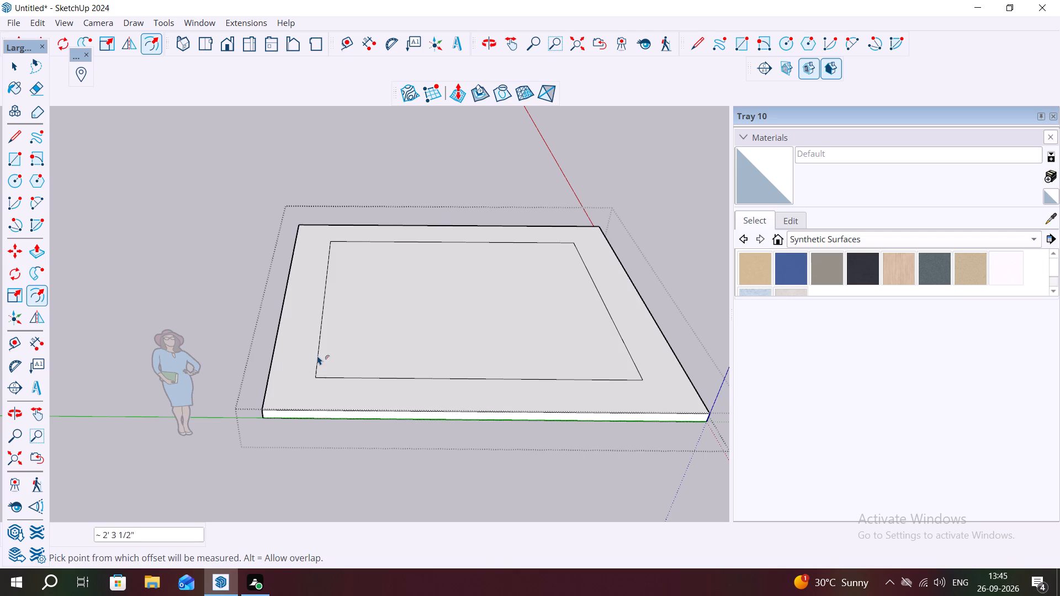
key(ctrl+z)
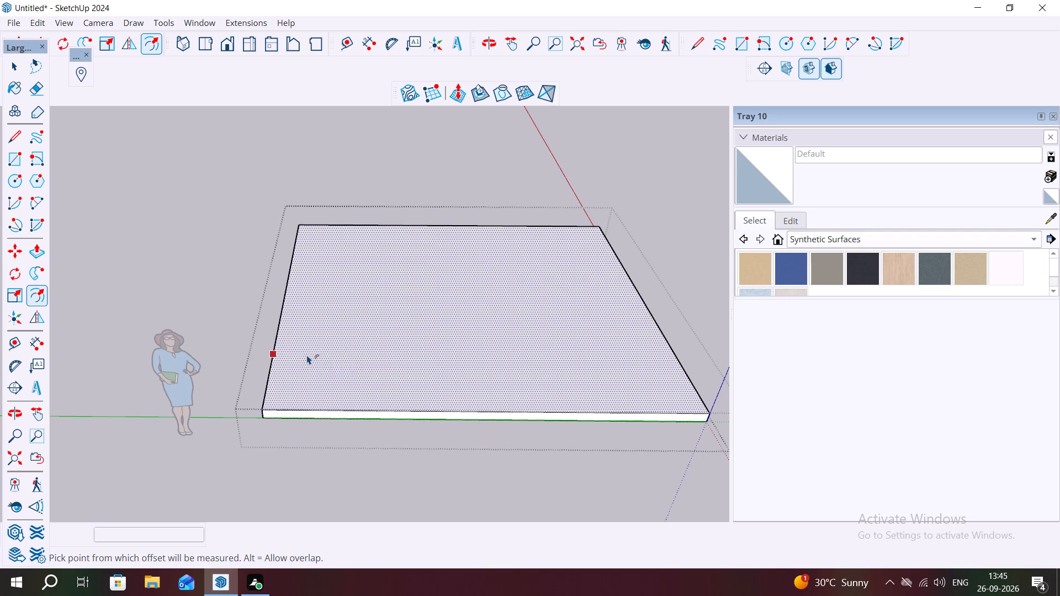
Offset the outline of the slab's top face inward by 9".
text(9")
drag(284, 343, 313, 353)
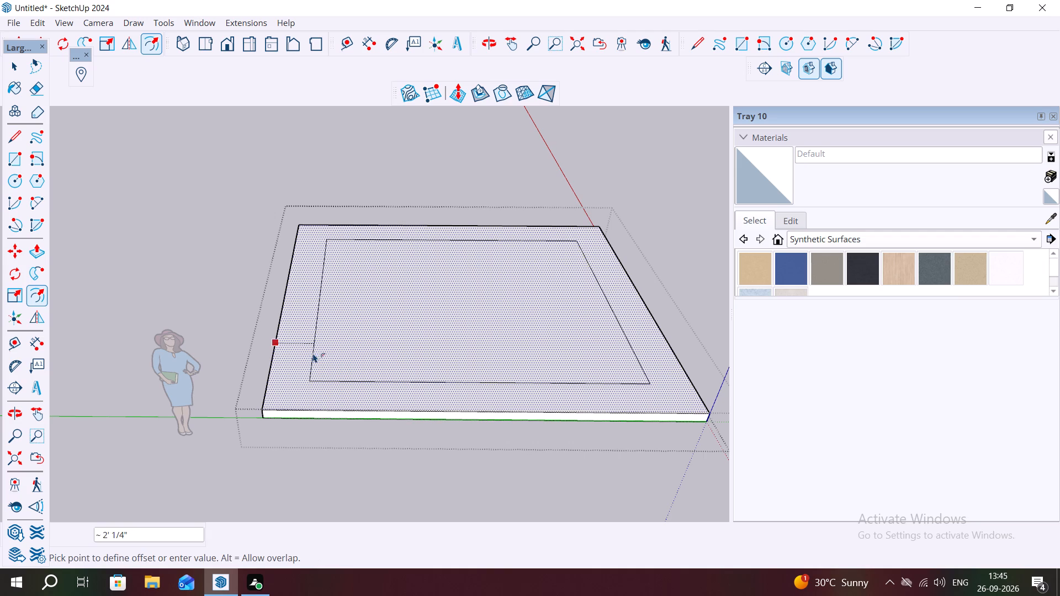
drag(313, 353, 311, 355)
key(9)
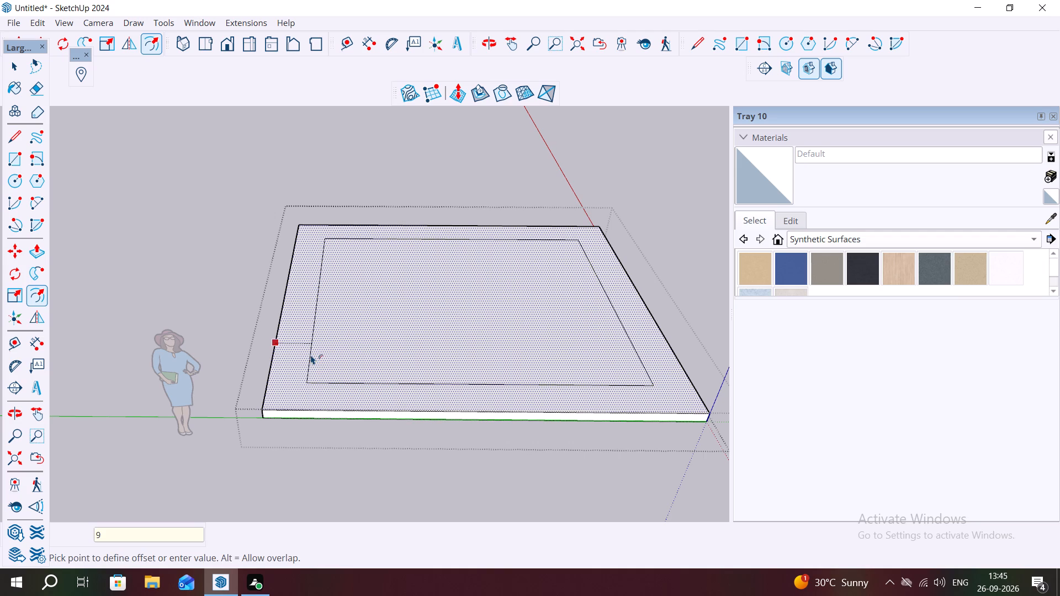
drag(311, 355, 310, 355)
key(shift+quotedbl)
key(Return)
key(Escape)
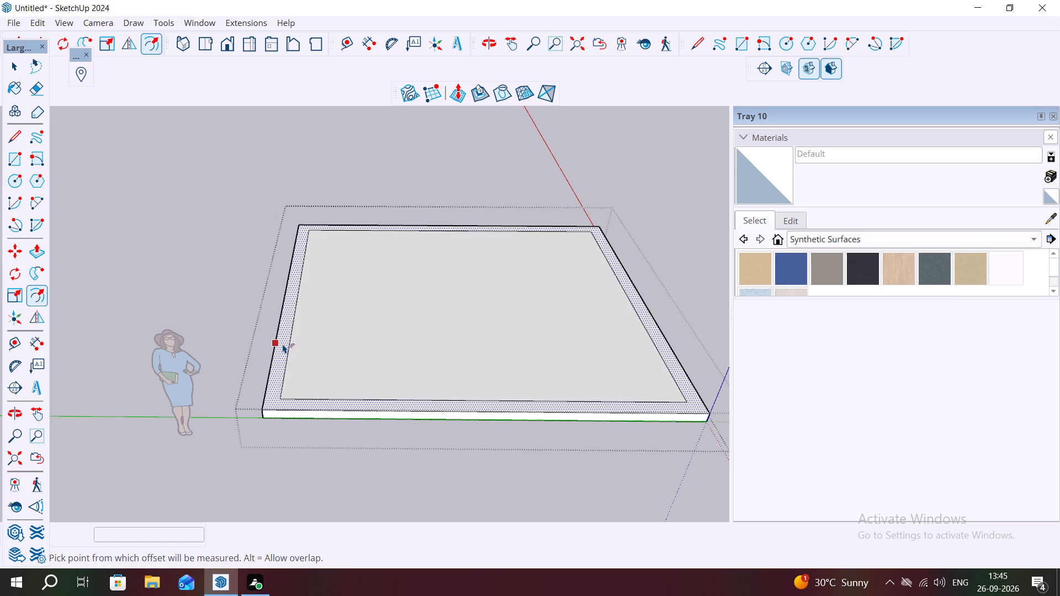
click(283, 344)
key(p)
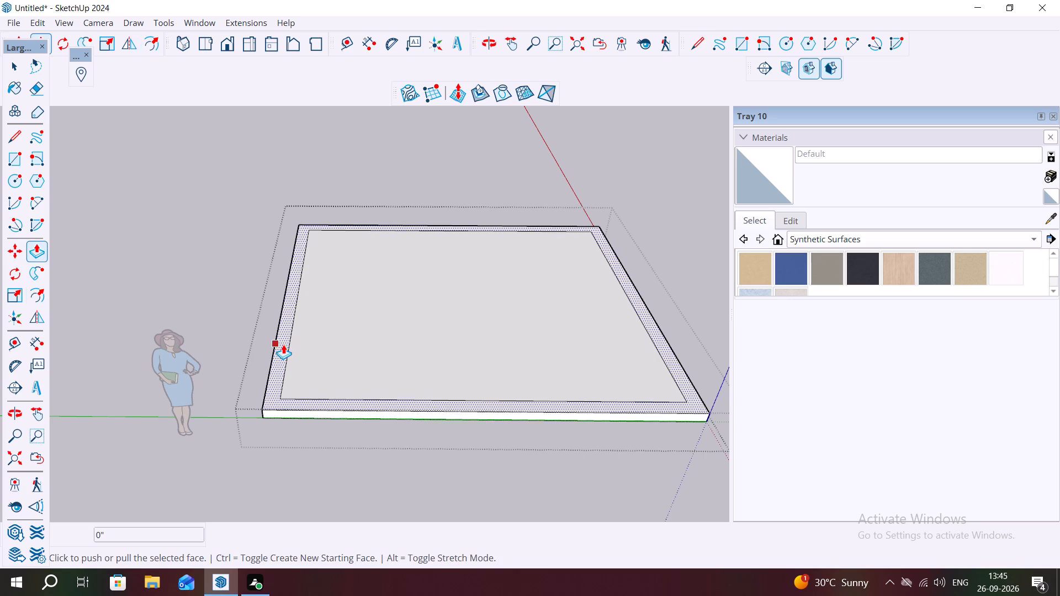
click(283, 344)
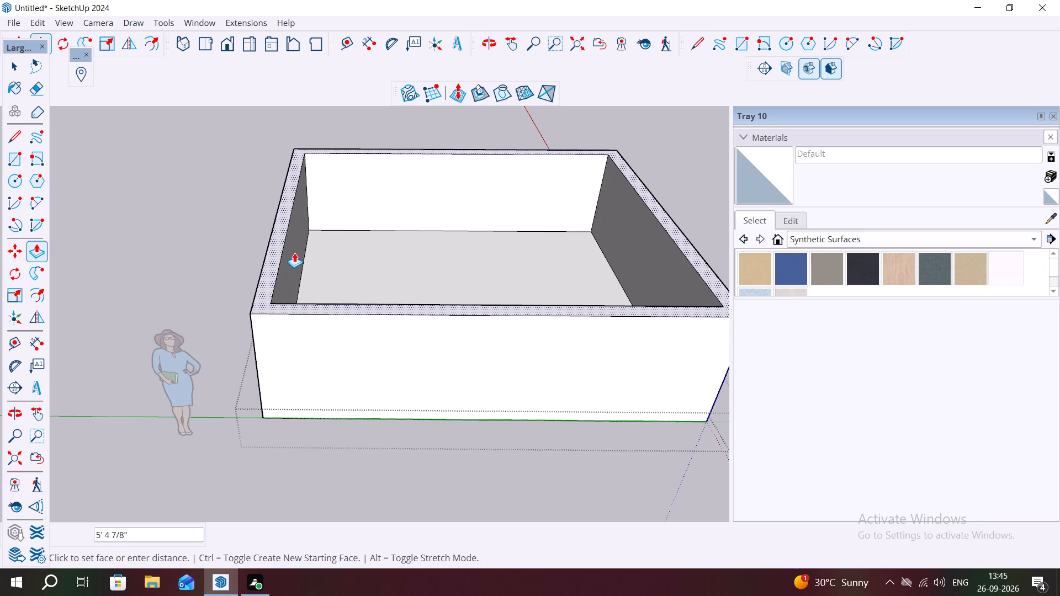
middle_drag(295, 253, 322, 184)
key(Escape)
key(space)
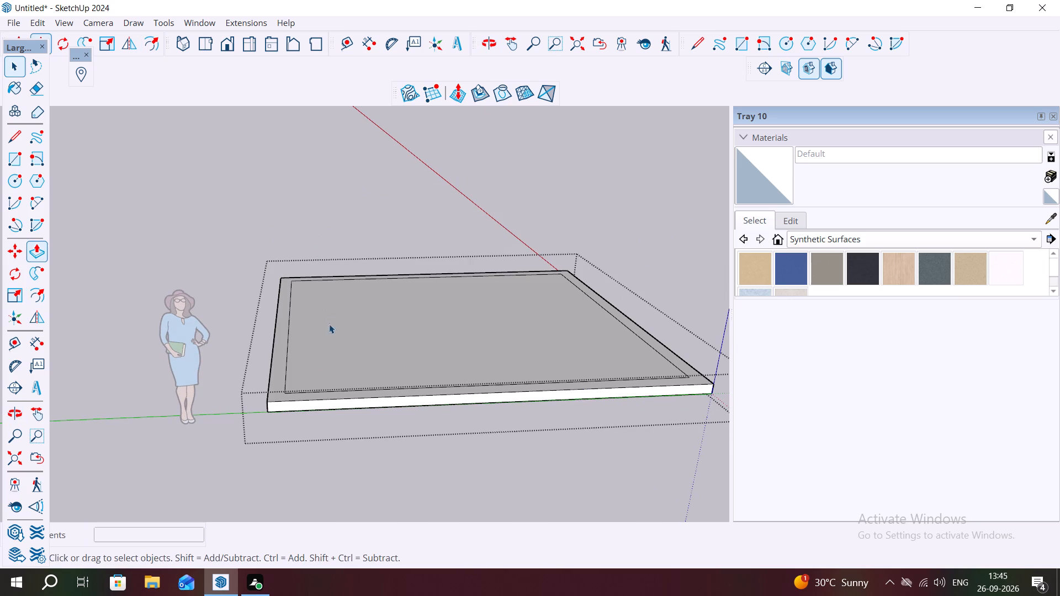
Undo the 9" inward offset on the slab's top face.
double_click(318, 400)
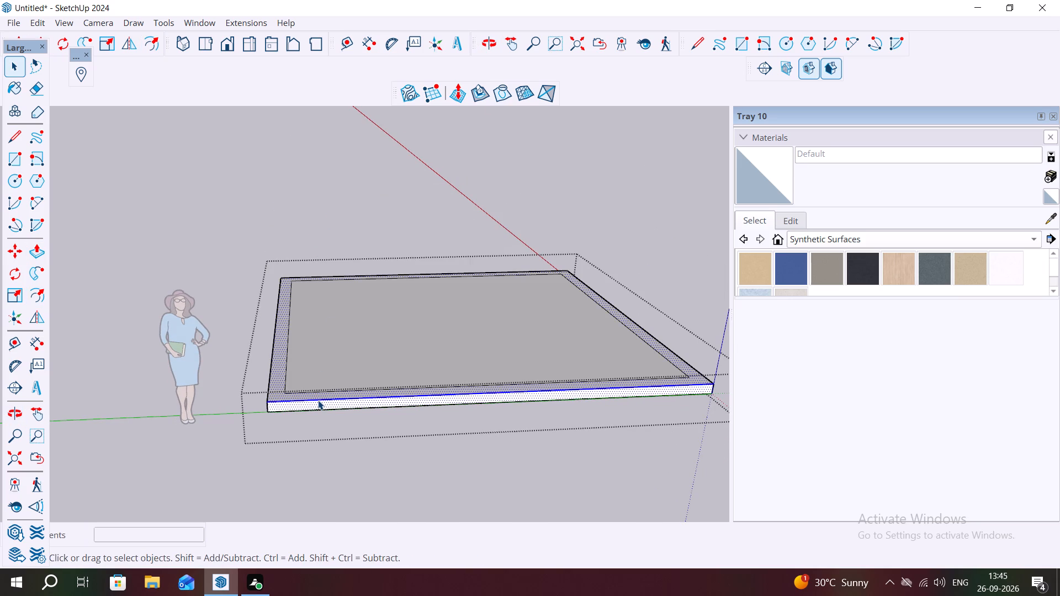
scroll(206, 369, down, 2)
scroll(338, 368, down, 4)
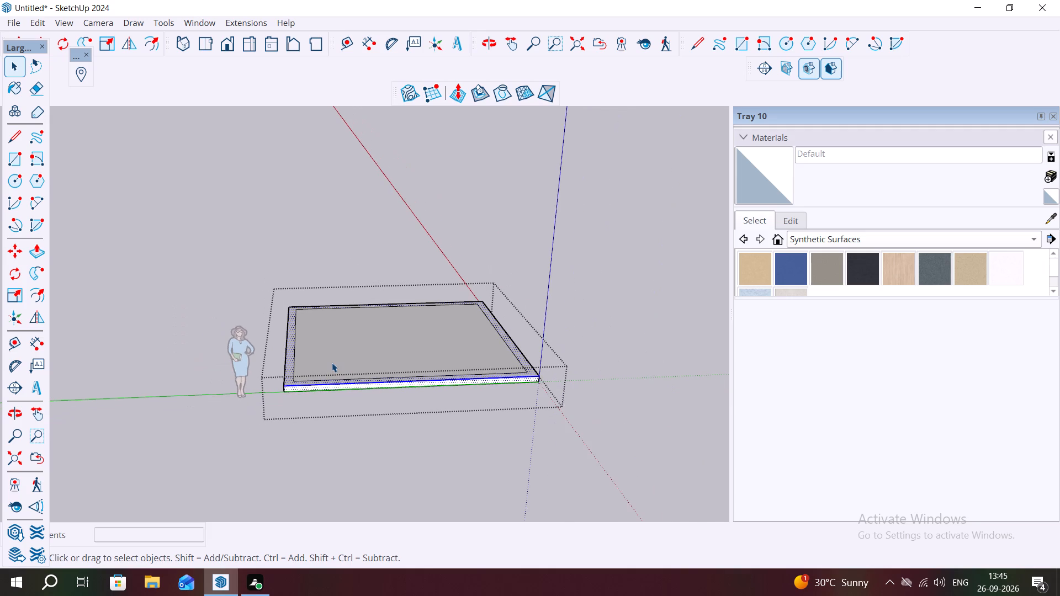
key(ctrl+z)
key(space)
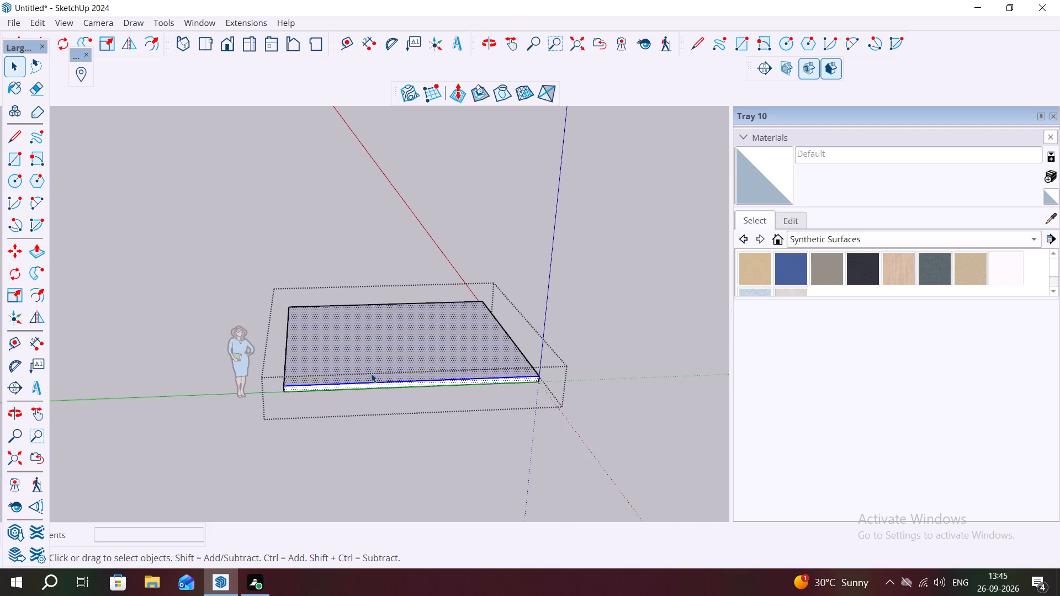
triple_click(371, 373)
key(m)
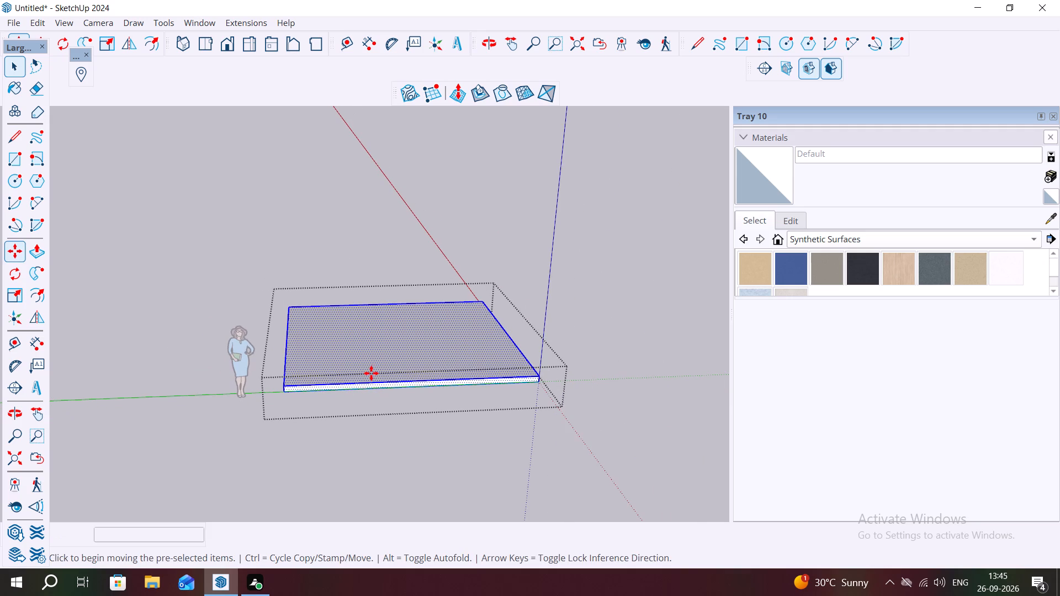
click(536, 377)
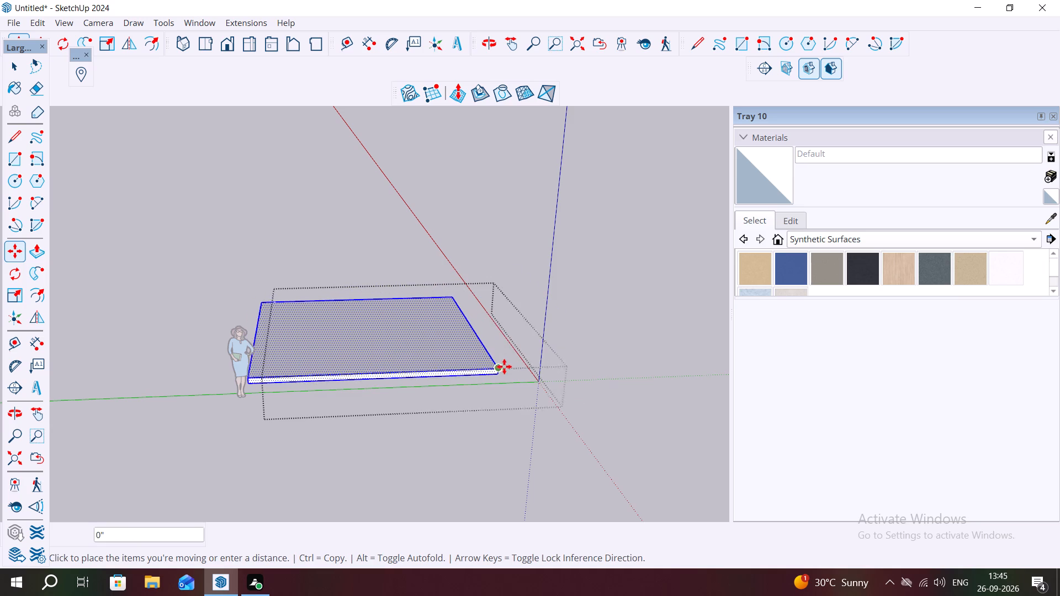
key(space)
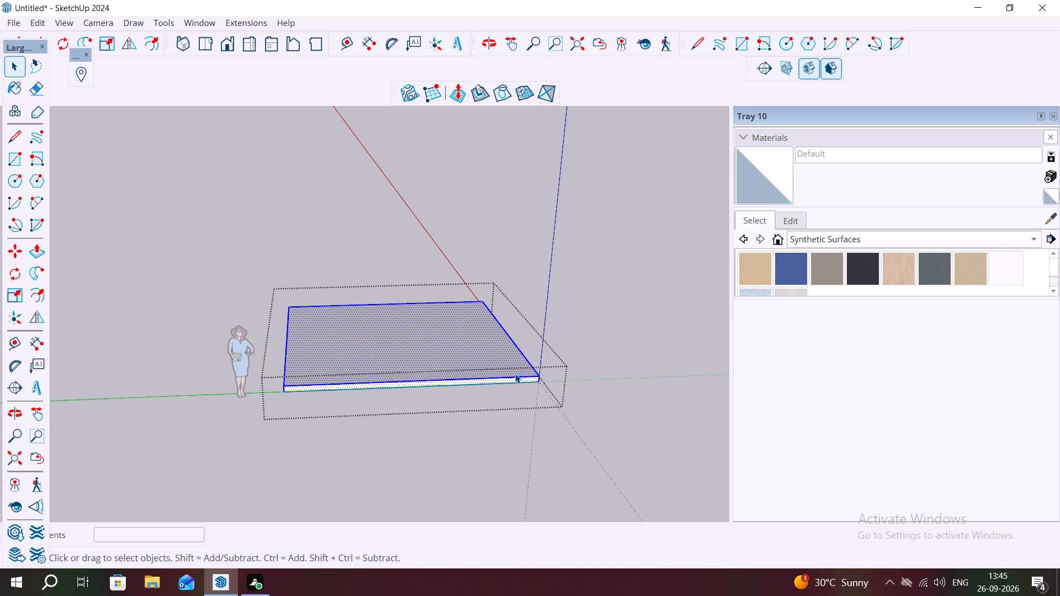
Select all faces and edges of the plain slab and make them a group.
triple_click(515, 374)
click(515, 374)
right_click(515, 374)
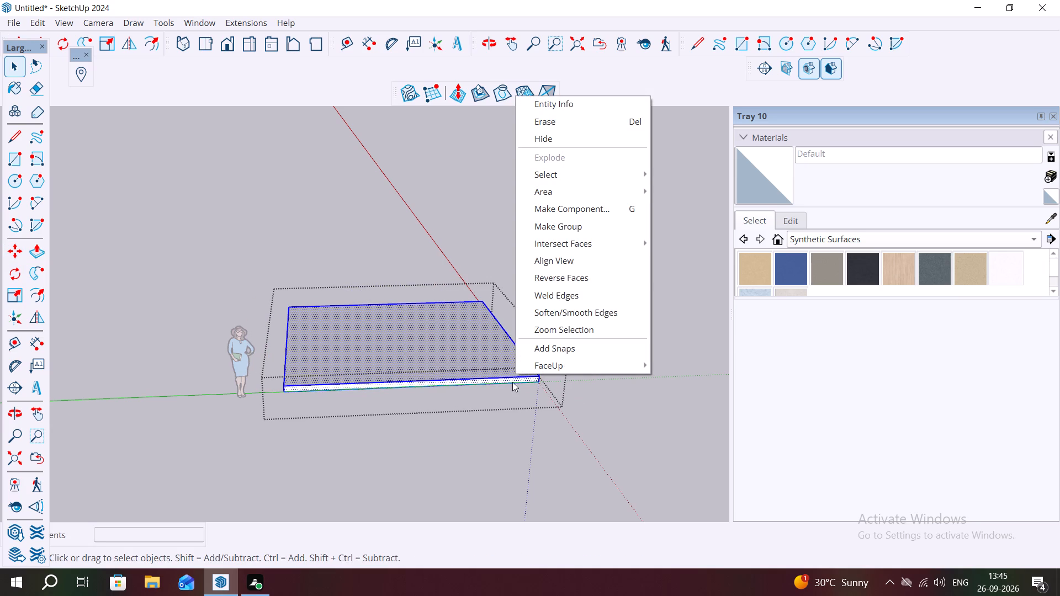
key(m)
click(558, 227)
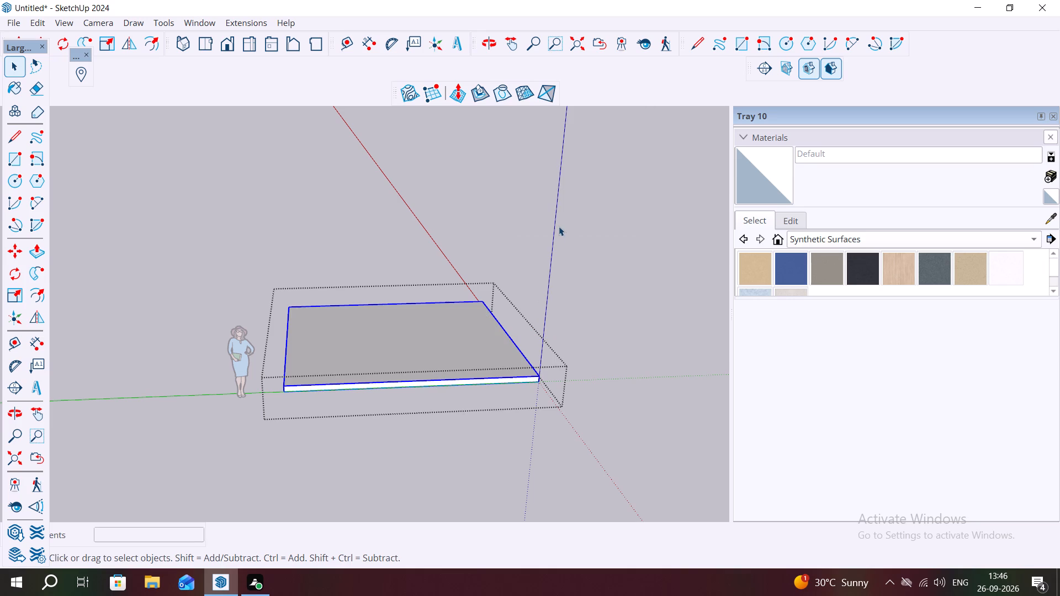
Copy the slab group by its upper corner at the origin to open ground about 50' 2" away.
key(m)
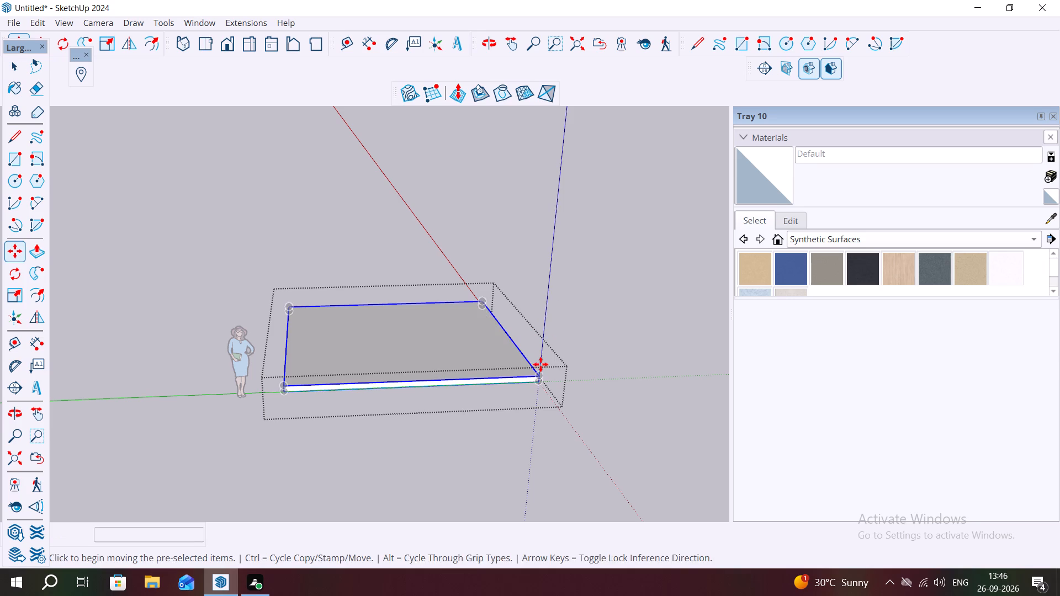
click(540, 376)
scroll(464, 312, down, 1)
scroll(464, 312, up, 1)
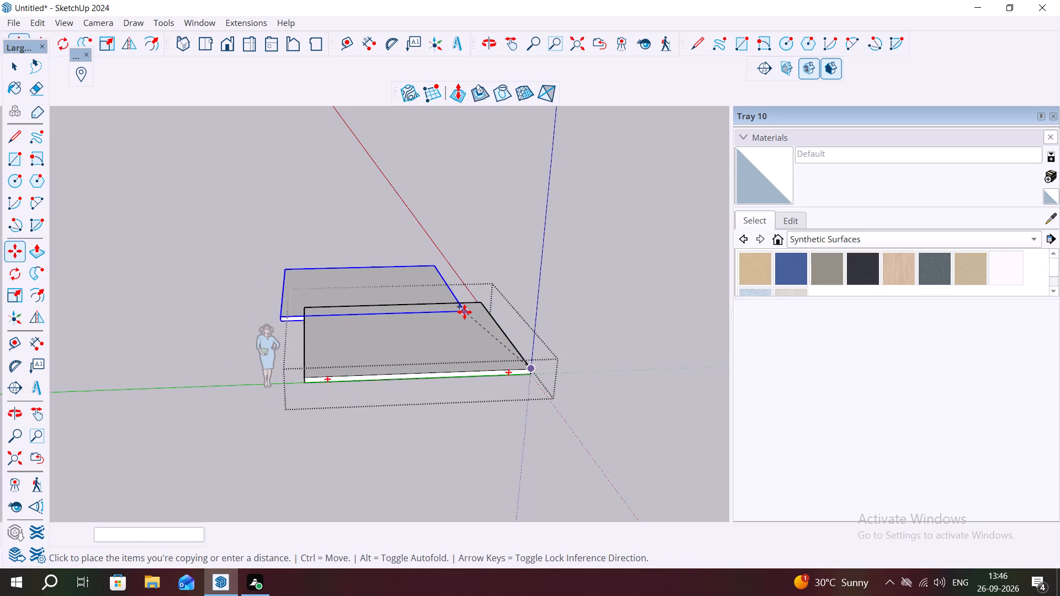
scroll(274, 292, down, 5)
scroll(258, 250, down, 5)
click(628, 423)
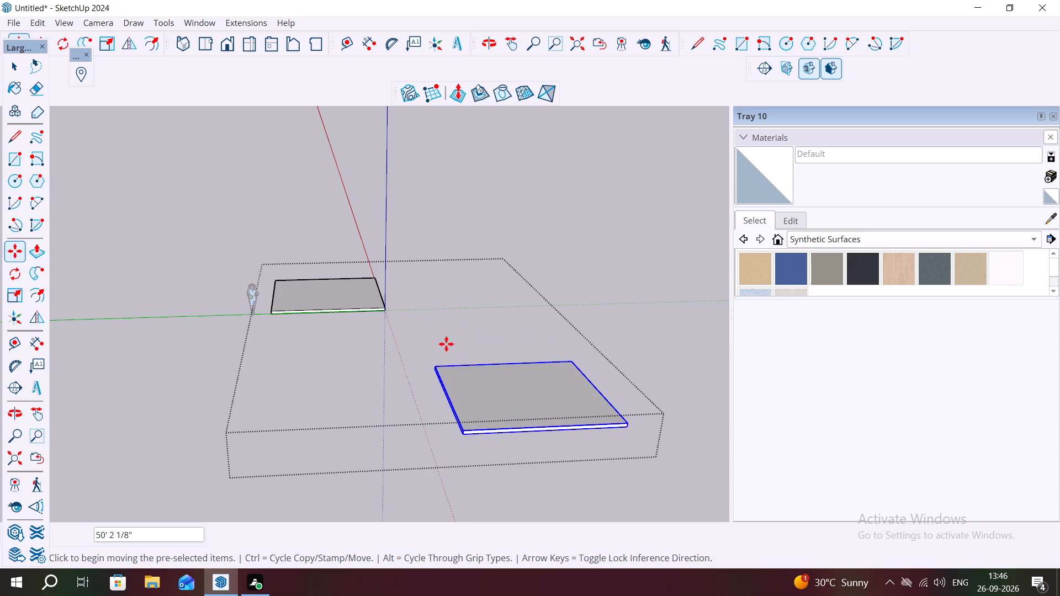
Open the original slab group at the origin and offset its top face outline inward by 9".
scroll(391, 315, up, 7)
middle_drag(648, 336, 680, 345)
scroll(667, 338, down, 8)
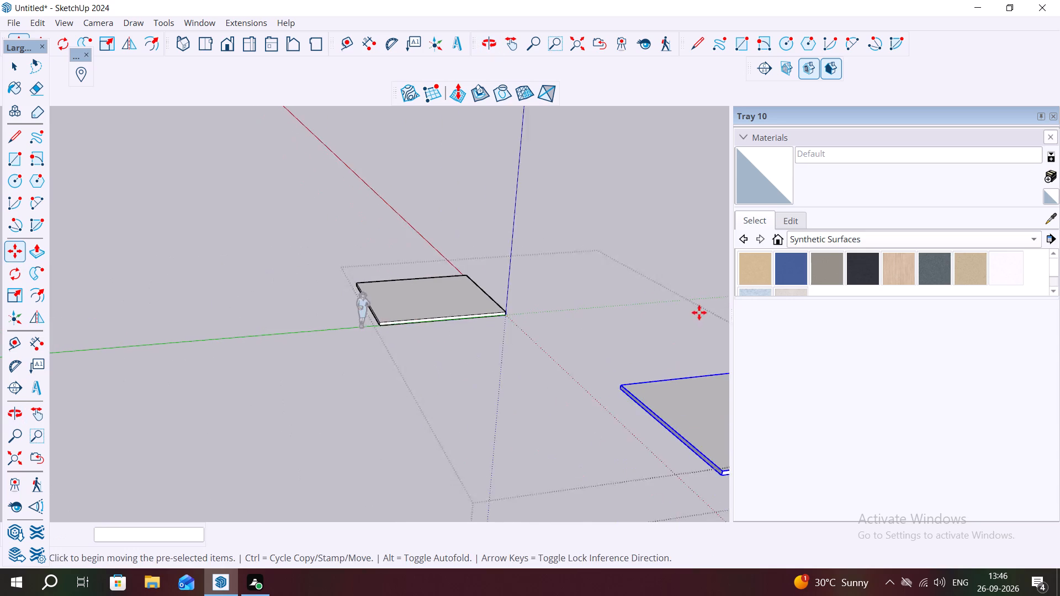
scroll(699, 312, down, 3)
scroll(520, 279, up, 9)
middle_drag(594, 333, 490, 413)
scroll(424, 344, up, 4)
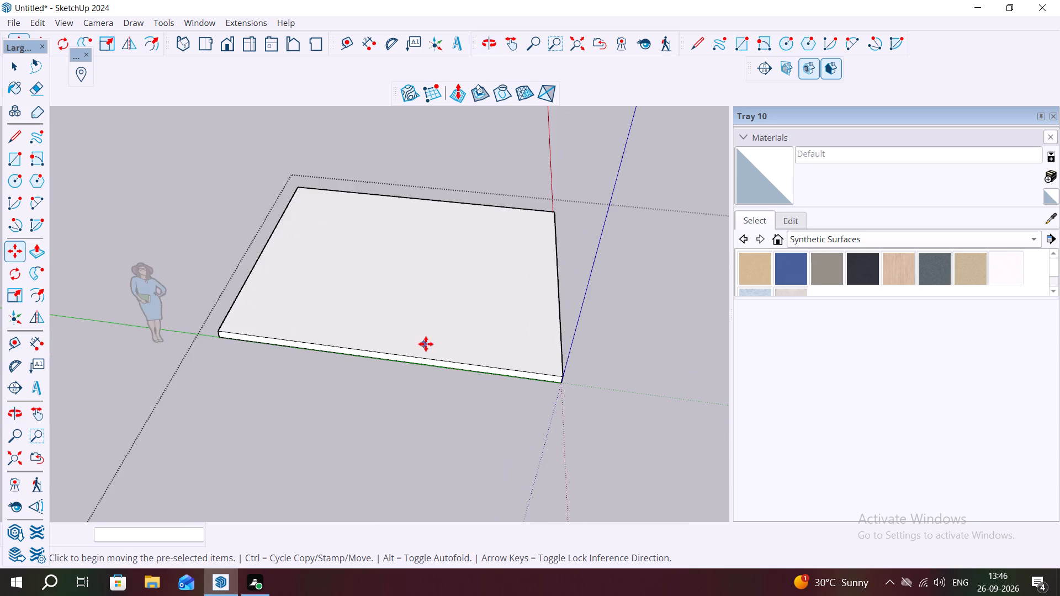
middle_drag(436, 345, 497, 372)
key(Escape)
key(space)
click(320, 267)
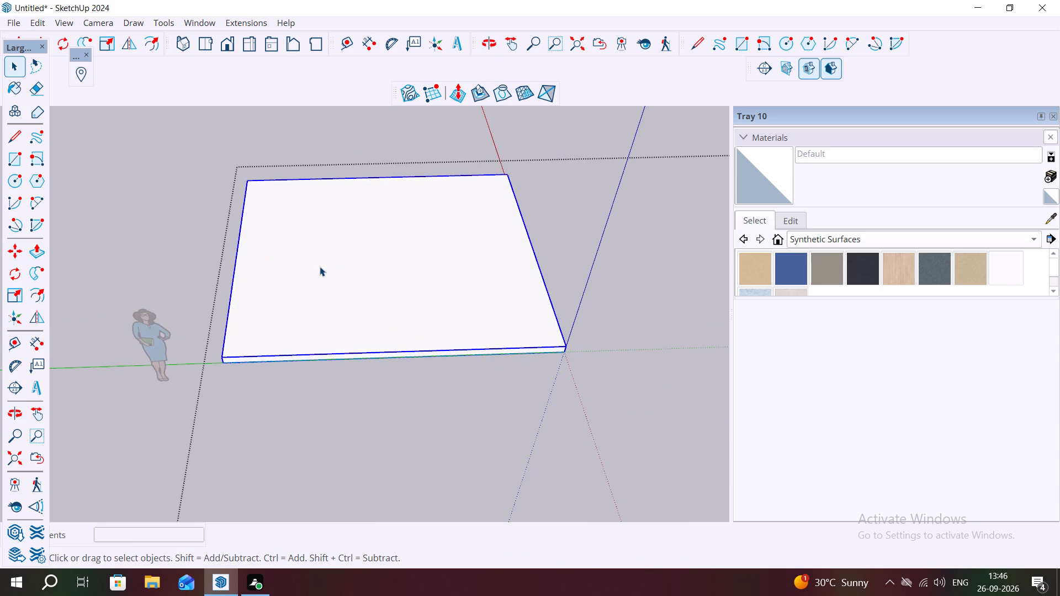
double_click(320, 267)
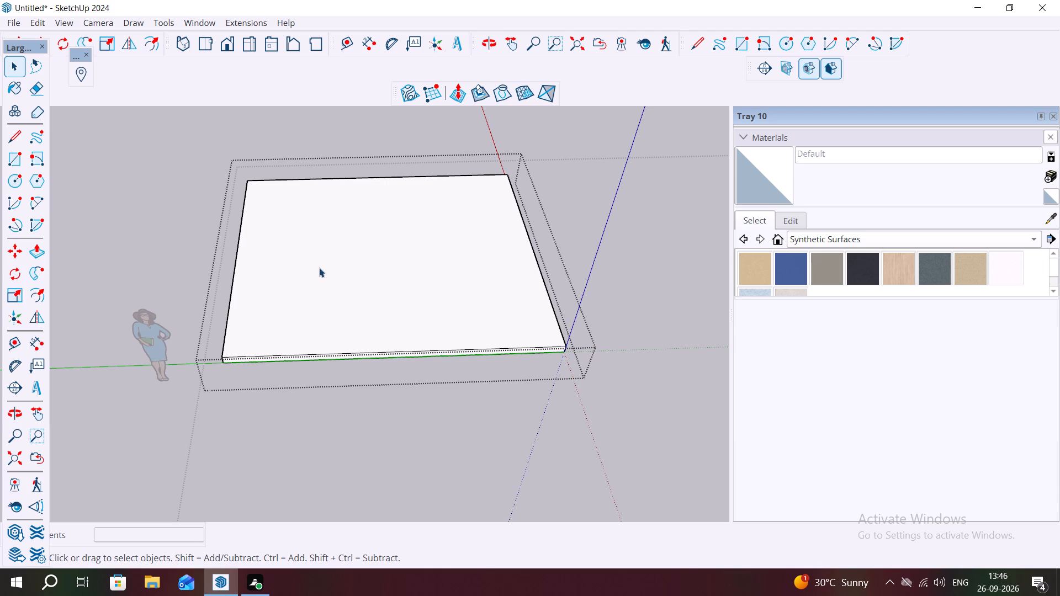
key(f)
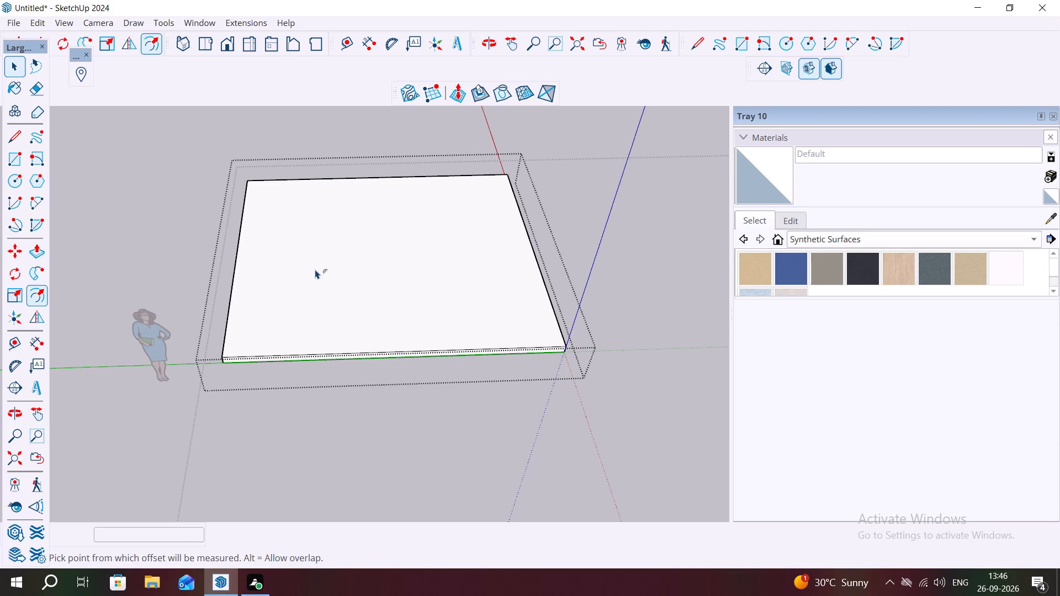
drag(260, 272, 272, 278)
key(9)
key(shift+quotedbl)
key(Return)
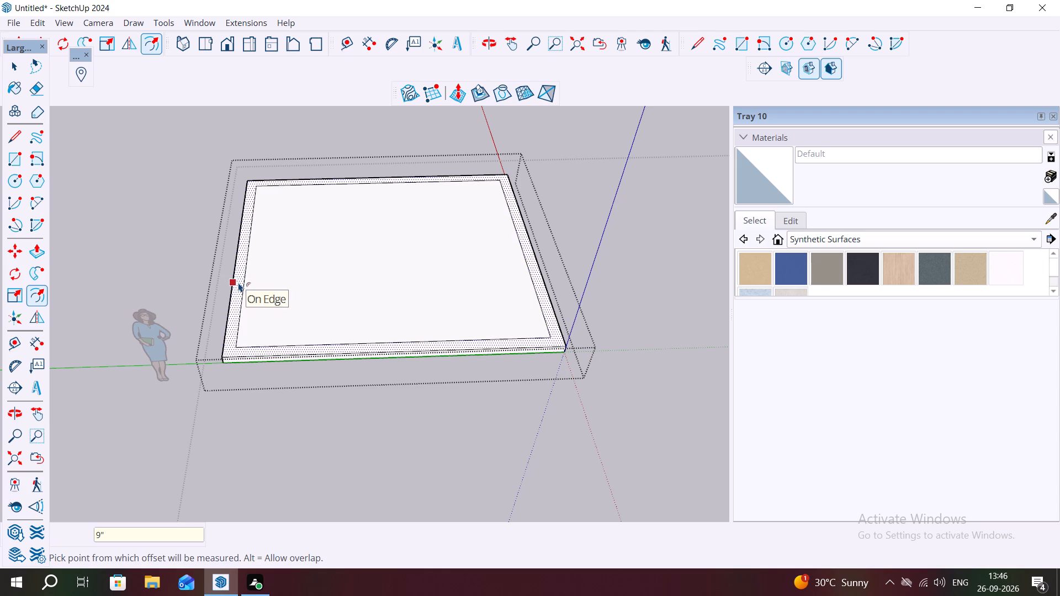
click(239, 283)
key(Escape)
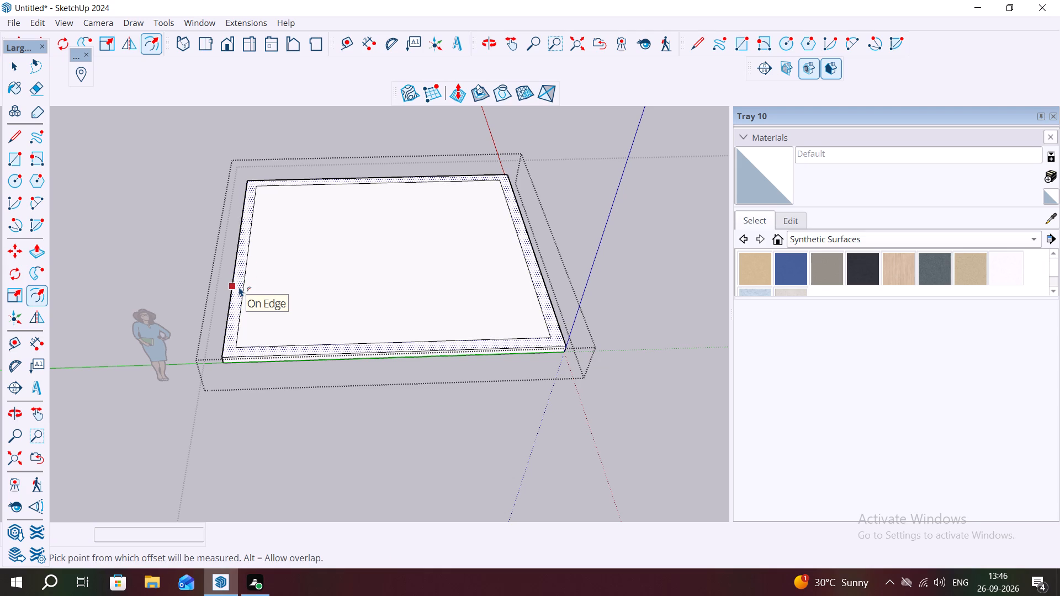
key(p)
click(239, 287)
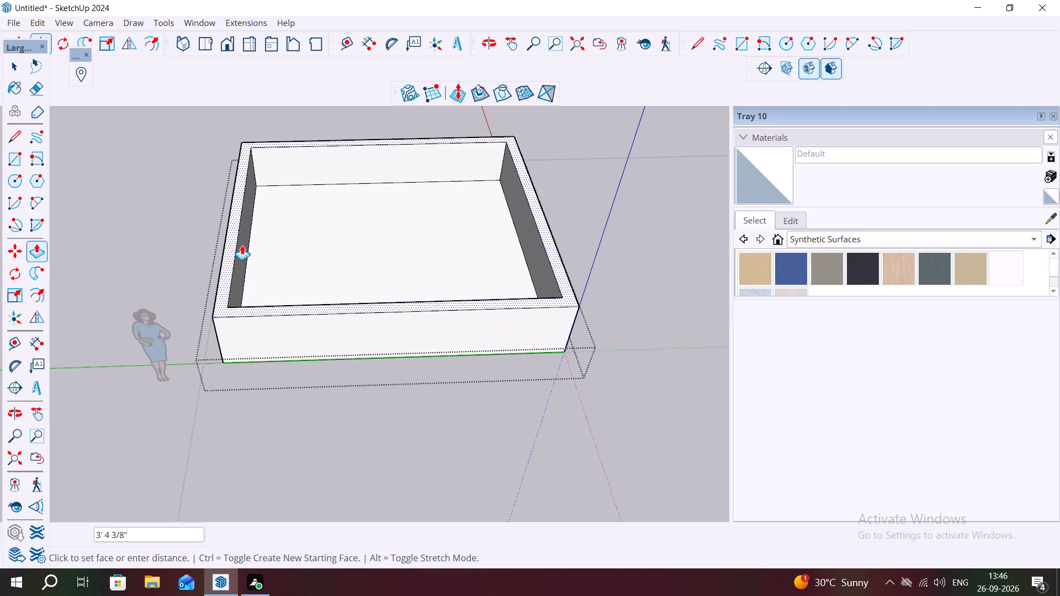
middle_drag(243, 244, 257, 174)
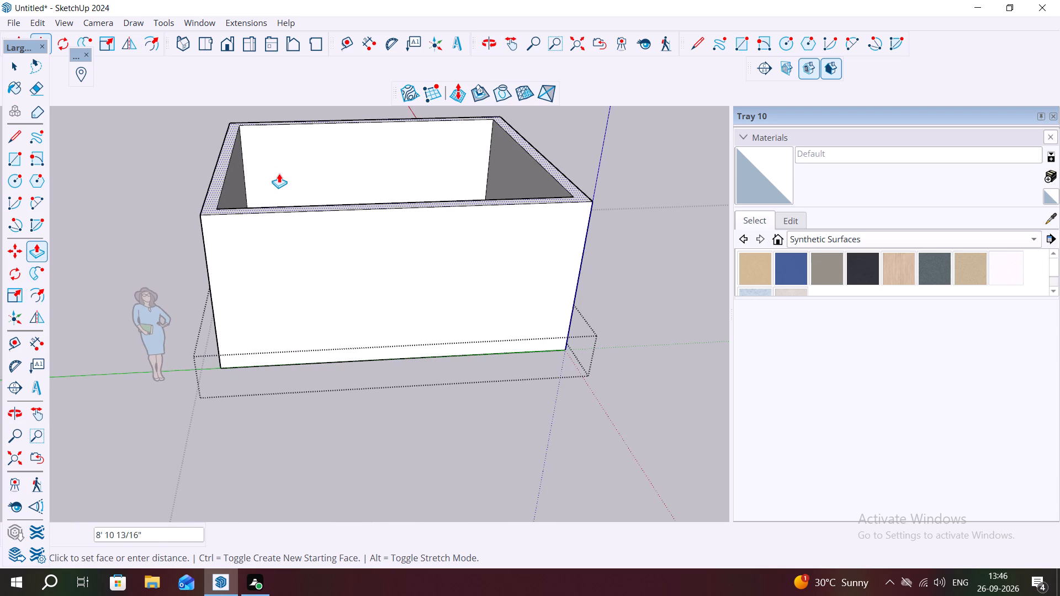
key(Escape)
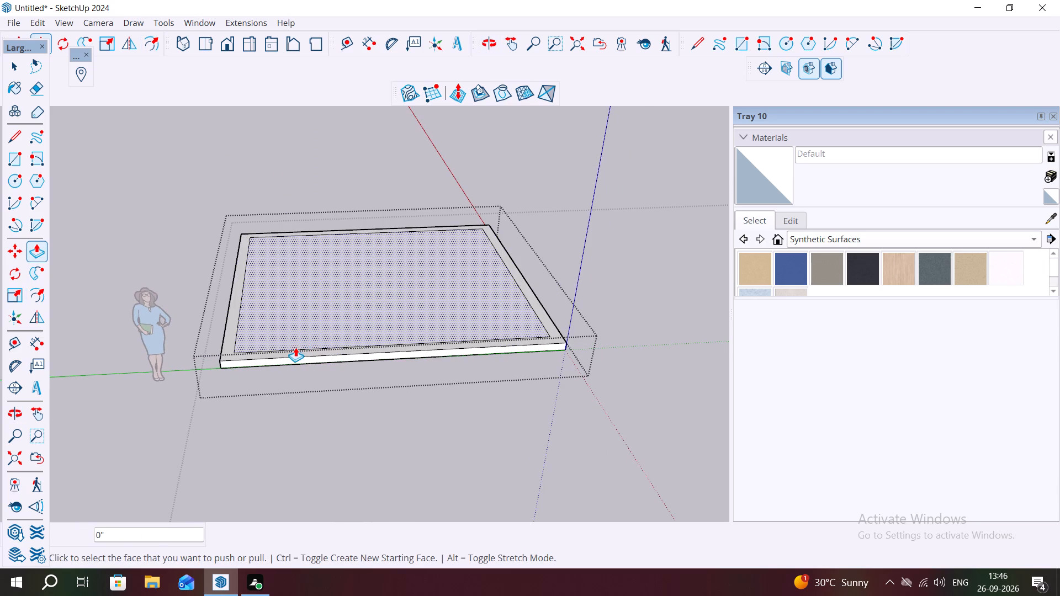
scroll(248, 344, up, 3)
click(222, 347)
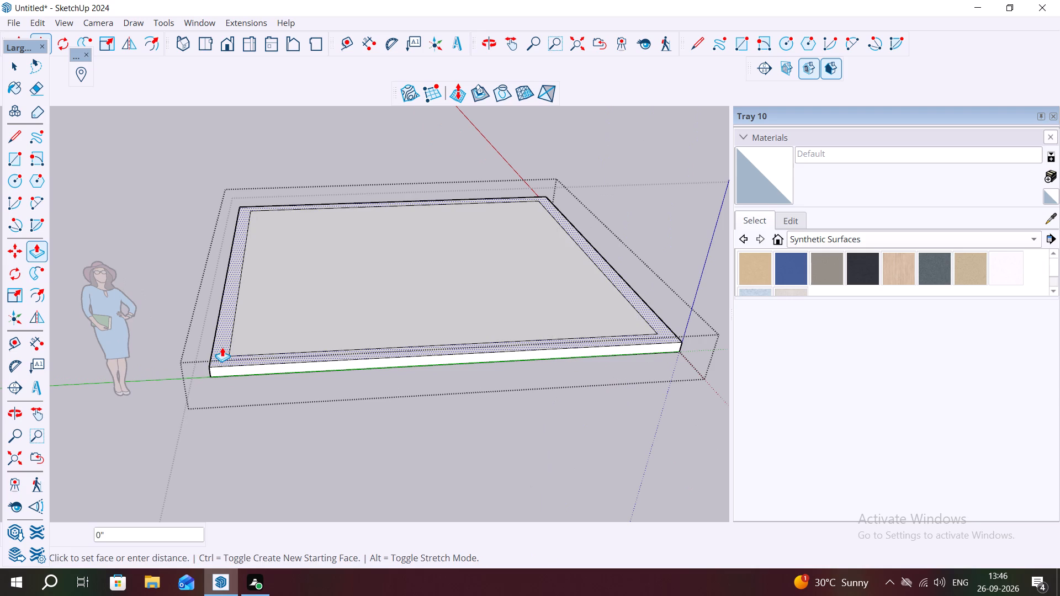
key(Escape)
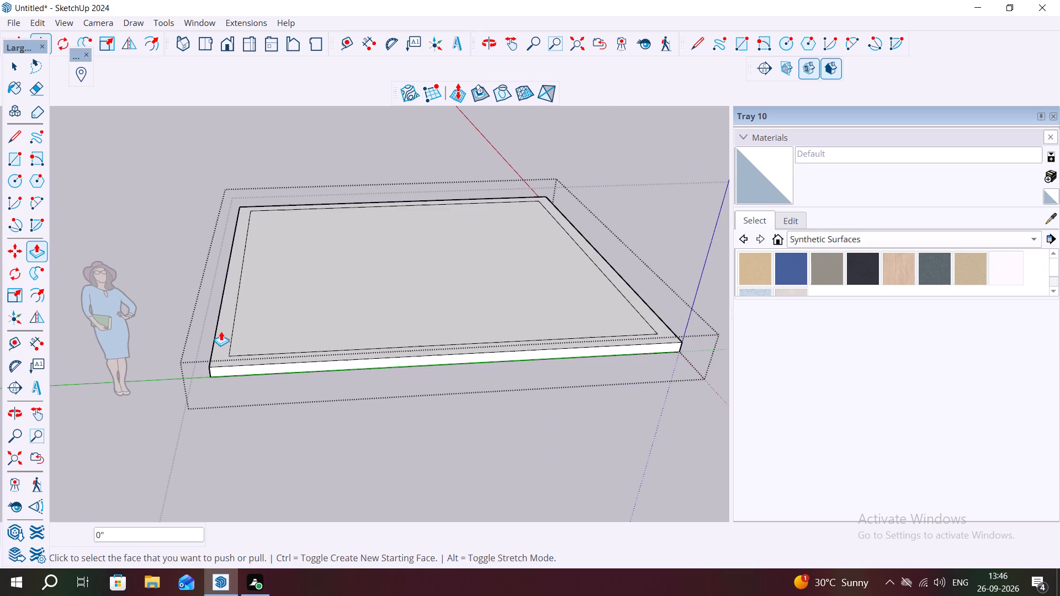
Select all faces and edges of the slab with its inner offset outline and make them a group.
key(space)
double_click(235, 365)
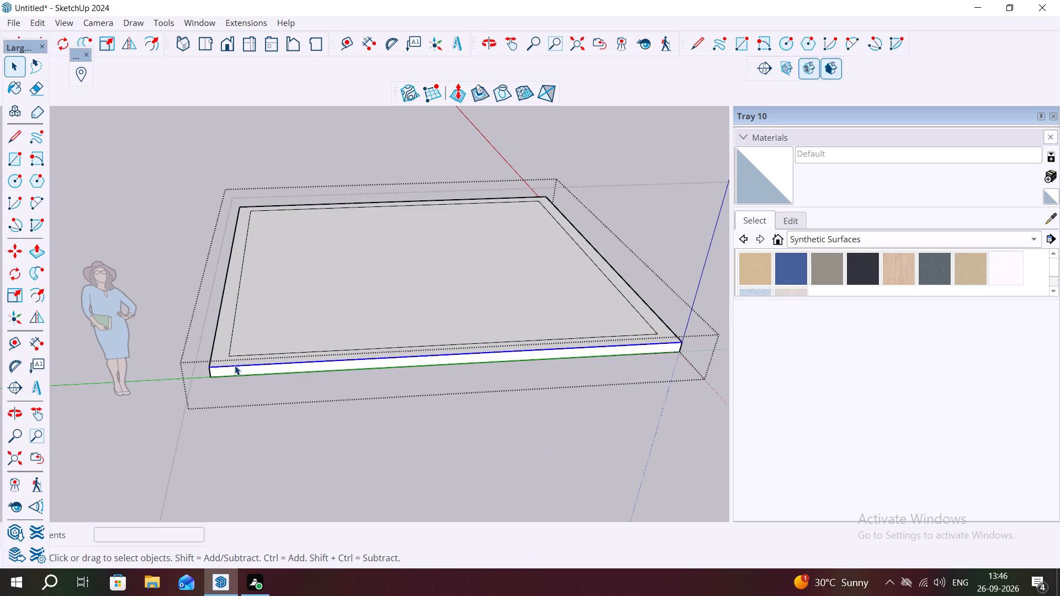
triple_click(235, 365)
double_click(235, 365)
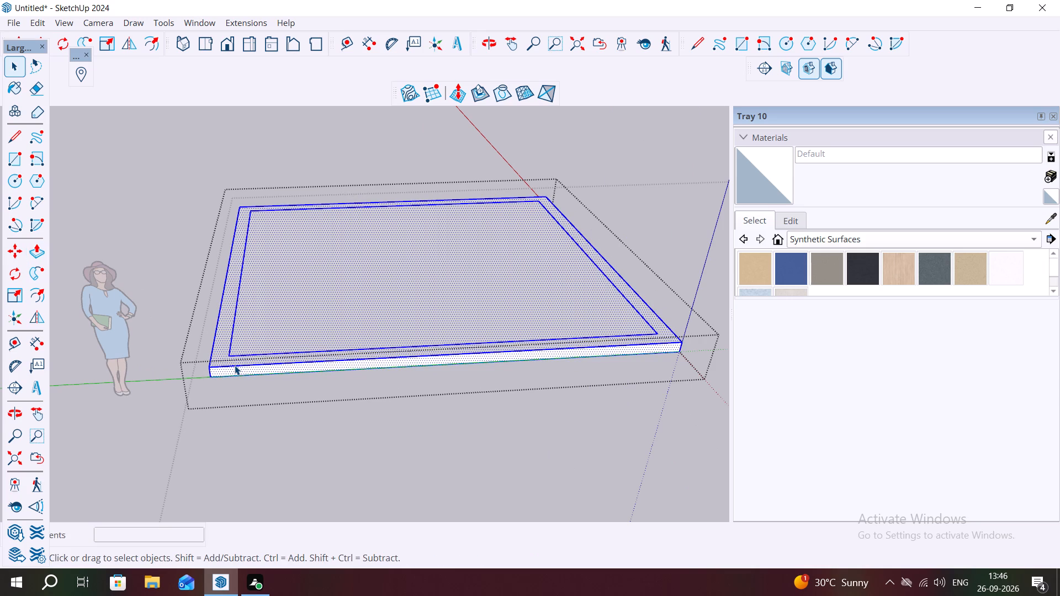
right_click(235, 365)
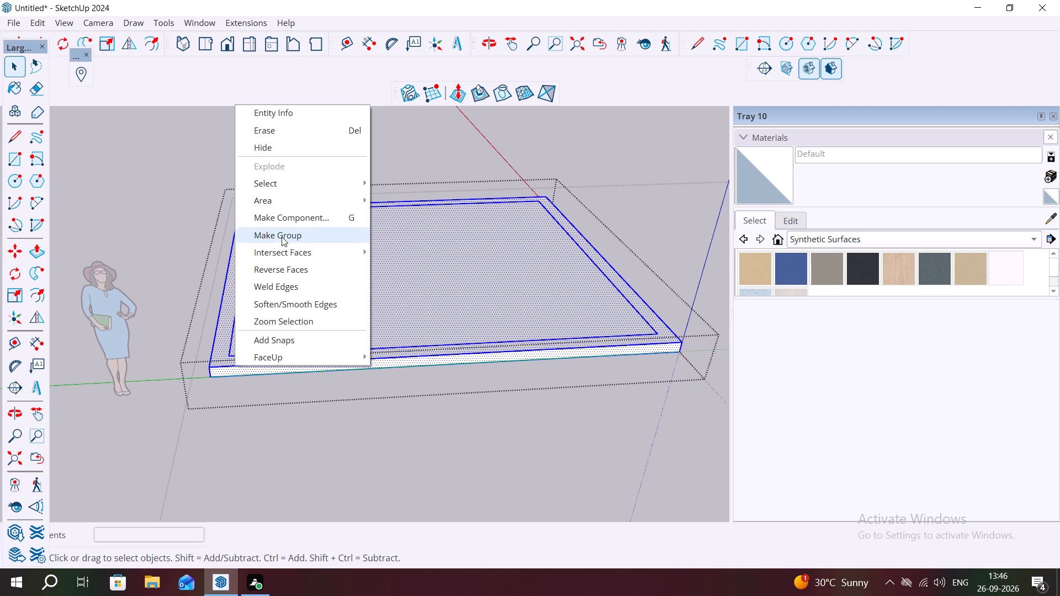
click(282, 237)
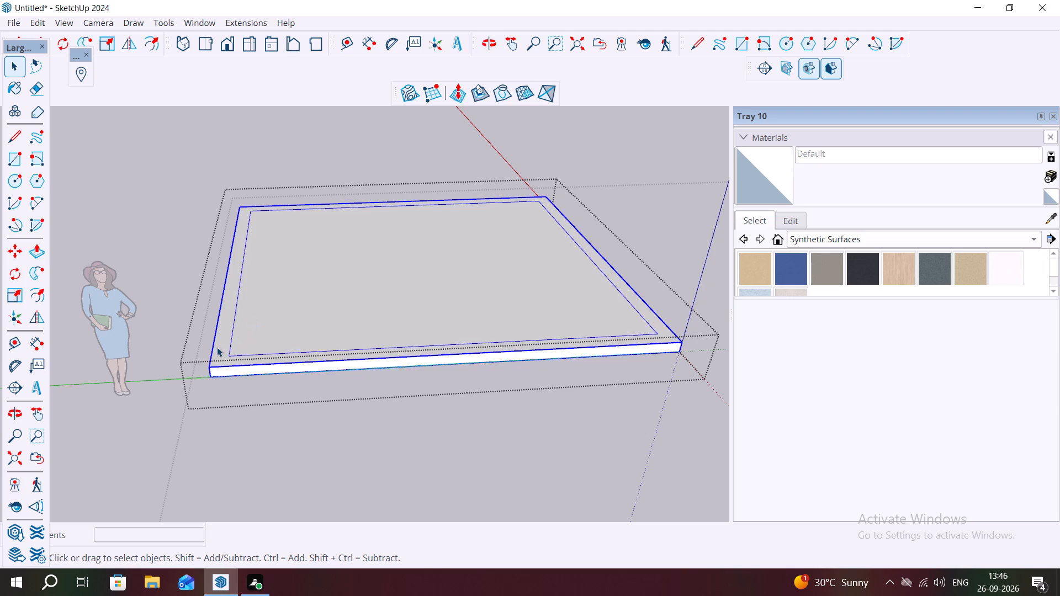
Open the new slab group and pull the 9" border face up 10' with Push/Pull to form the walls.
click(217, 348)
click(225, 352)
double_click(225, 353)
click(222, 354)
key(Escape)
middle_drag(222, 354, 231, 323)
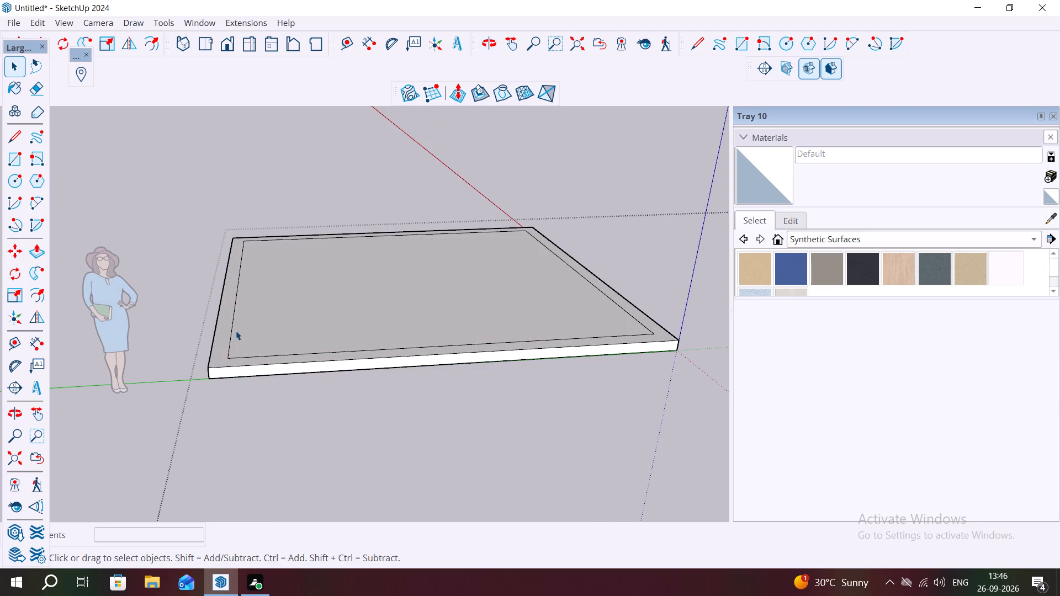
key(space)
click(221, 359)
double_click(221, 359)
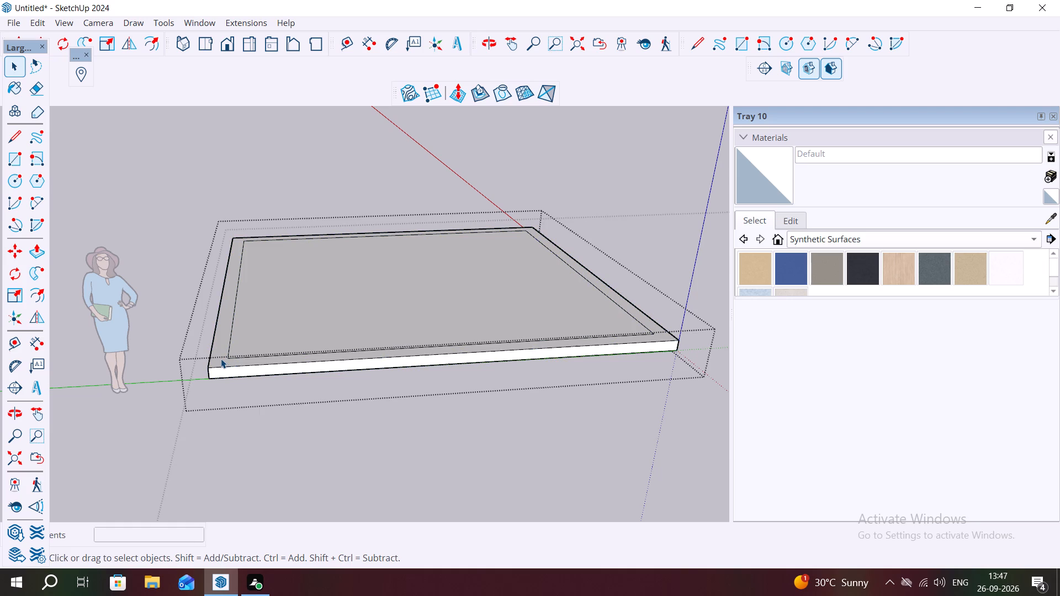
click(221, 359)
double_click(221, 359)
click(221, 359)
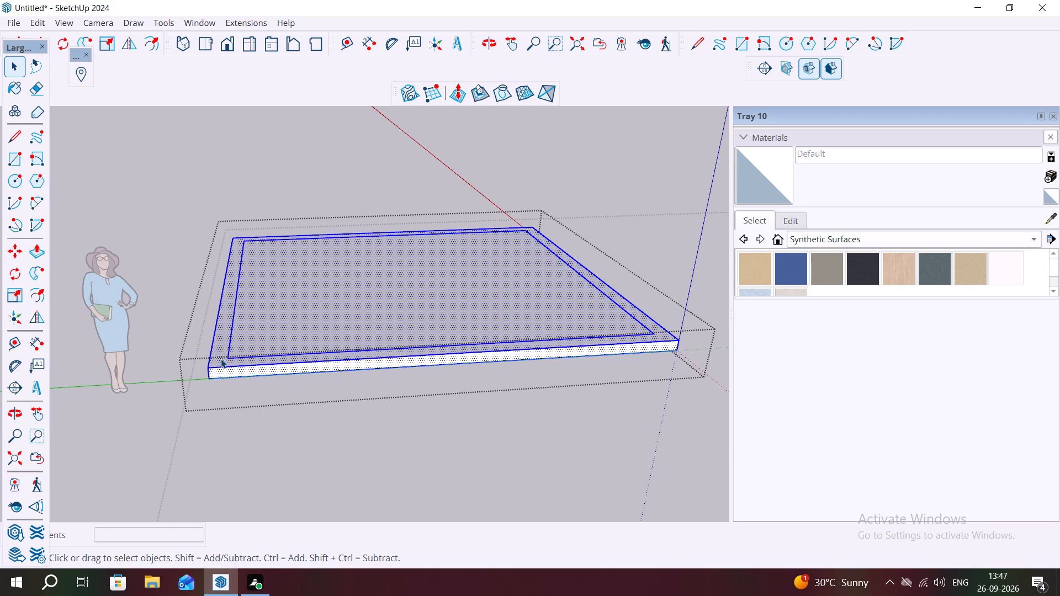
double_click(221, 359)
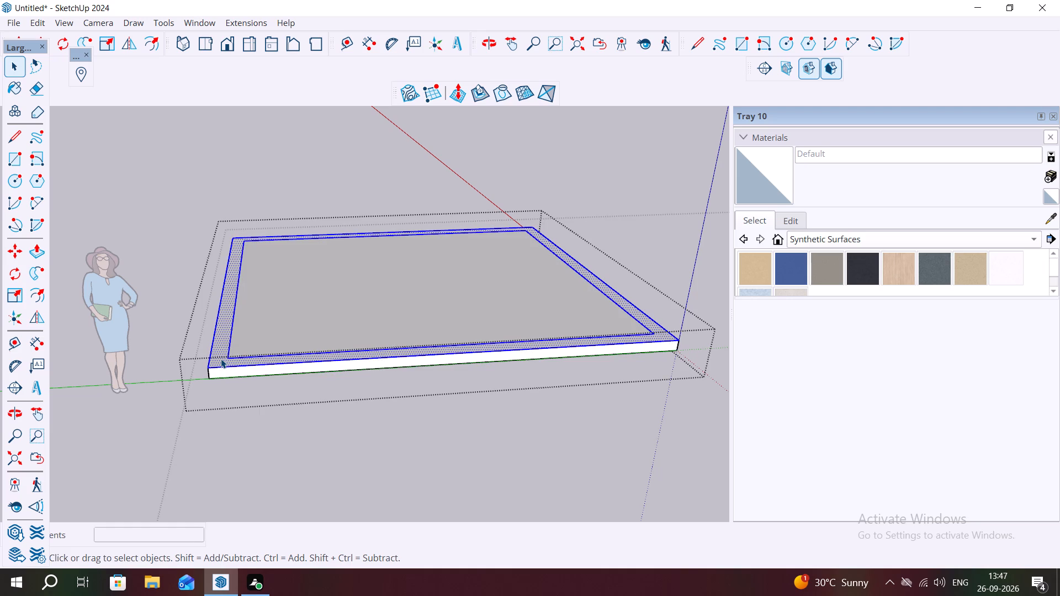
key(p)
click(221, 343)
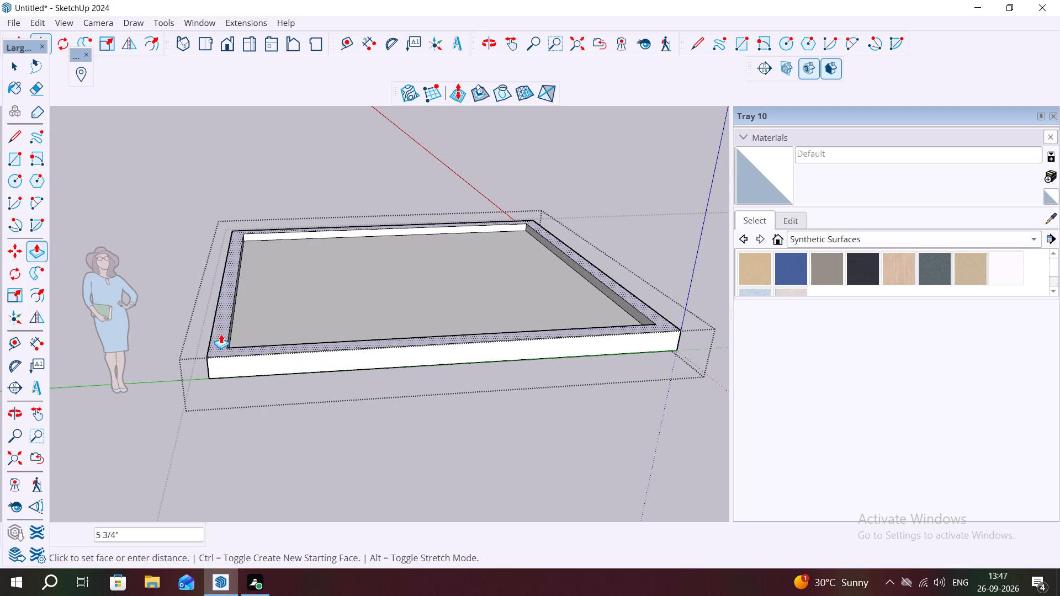
text(10')
key(Return)
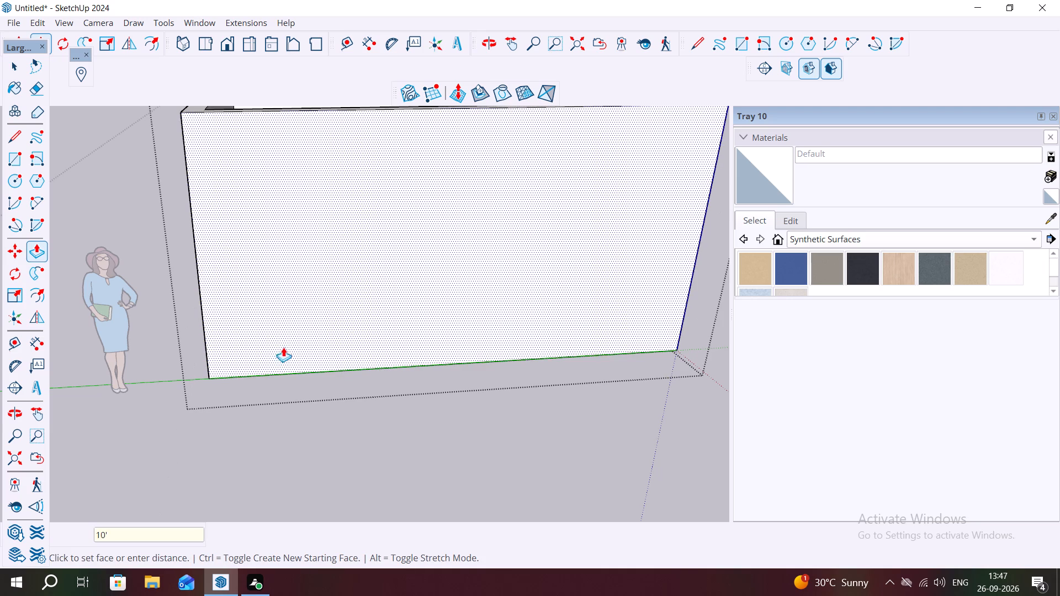
Examine the raised walls, the room interior and the spare slab from several angles.
middle_drag(267, 342, 250, 331)
scroll(212, 248, down, 2)
scroll(223, 256, up, 1)
scroll(204, 285, down, 1)
scroll(204, 288, up, 1)
scroll(206, 290, down, 2)
scroll(156, 308, down, 3)
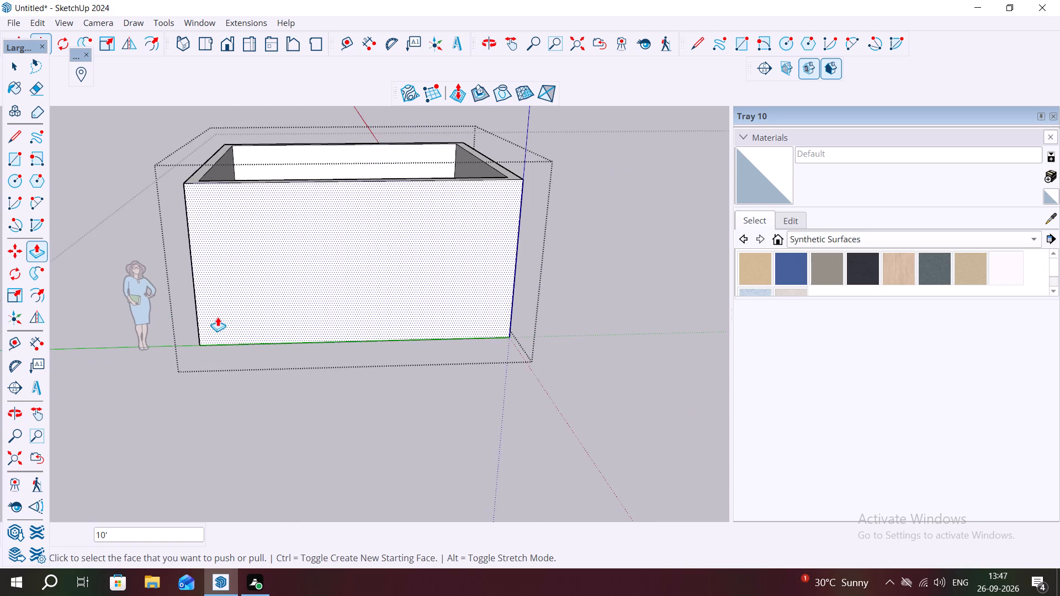
scroll(218, 317, down, 2)
middle_drag(273, 291, 285, 372)
key(space)
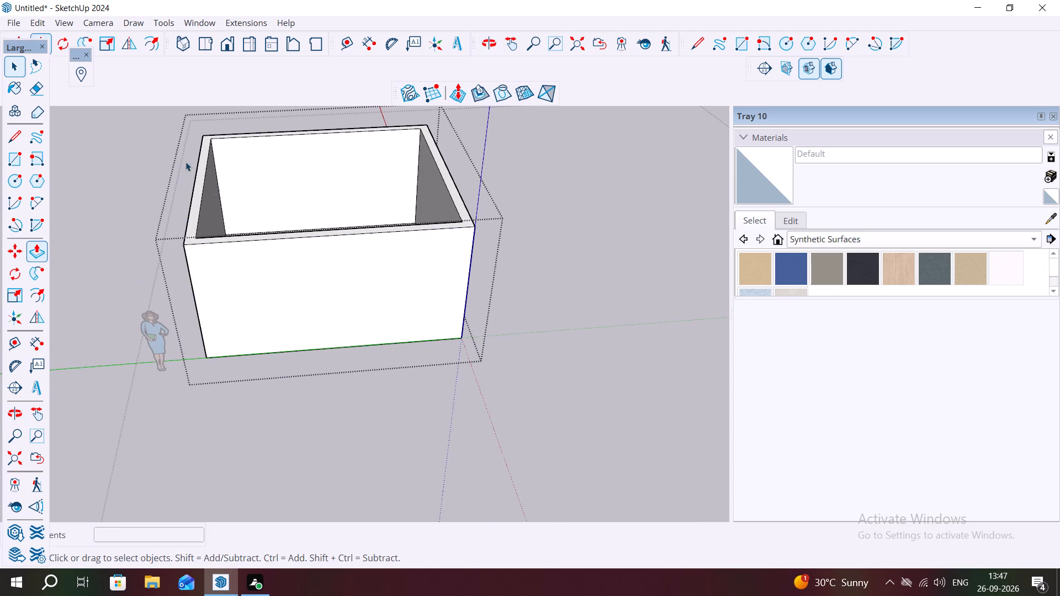
scroll(268, 207, down, 2)
middle_drag(281, 202, 310, 319)
scroll(239, 246, down, 2)
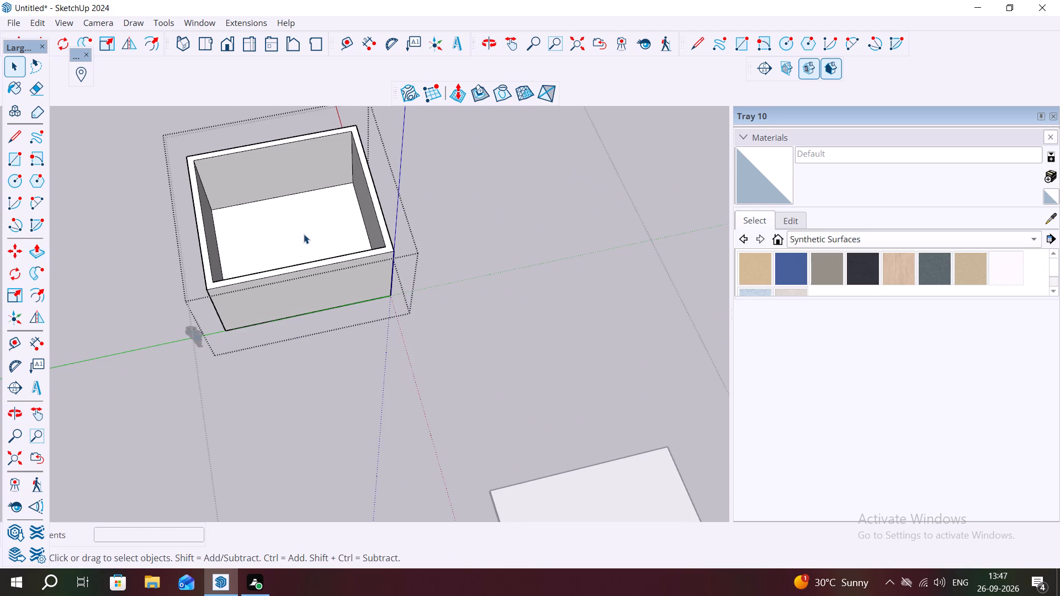
scroll(299, 268, up, 1)
scroll(298, 269, down, 1)
middle_drag(321, 310, 295, 196)
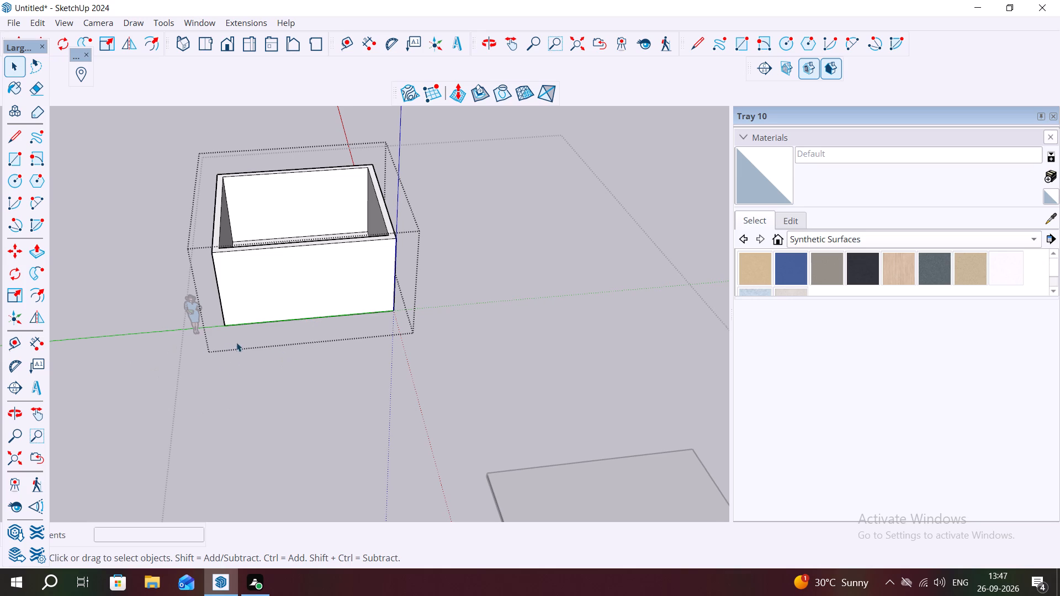
middle_drag(238, 342, 221, 326)
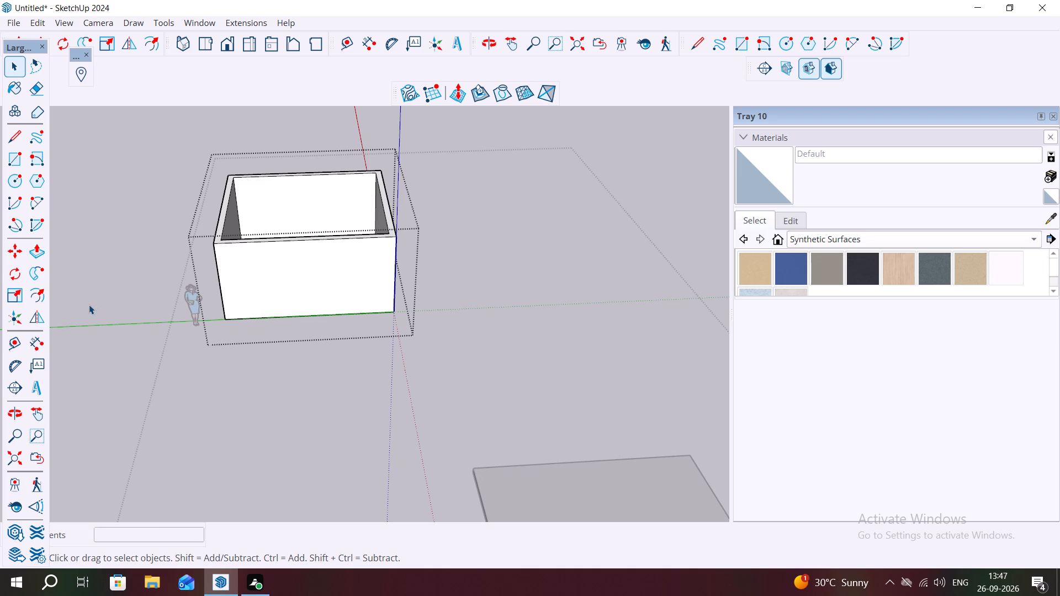
scroll(75, 272, down, 1)
middle_drag(206, 248, 212, 246)
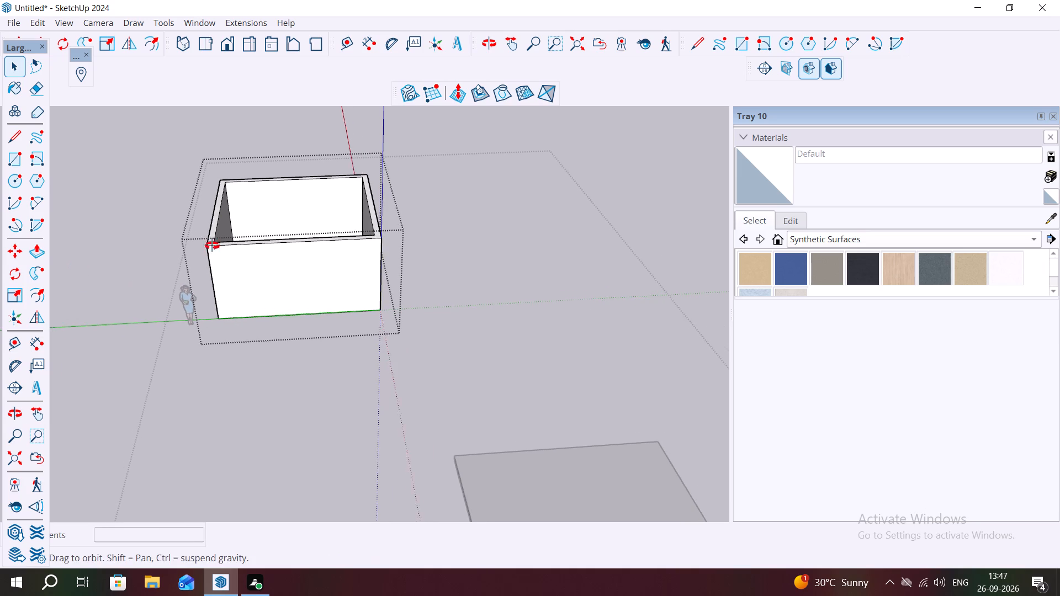
middle_drag(212, 246, 206, 204)
Move the spare slab by its corner onto the top corner of the room walls above the origin.
click(442, 307)
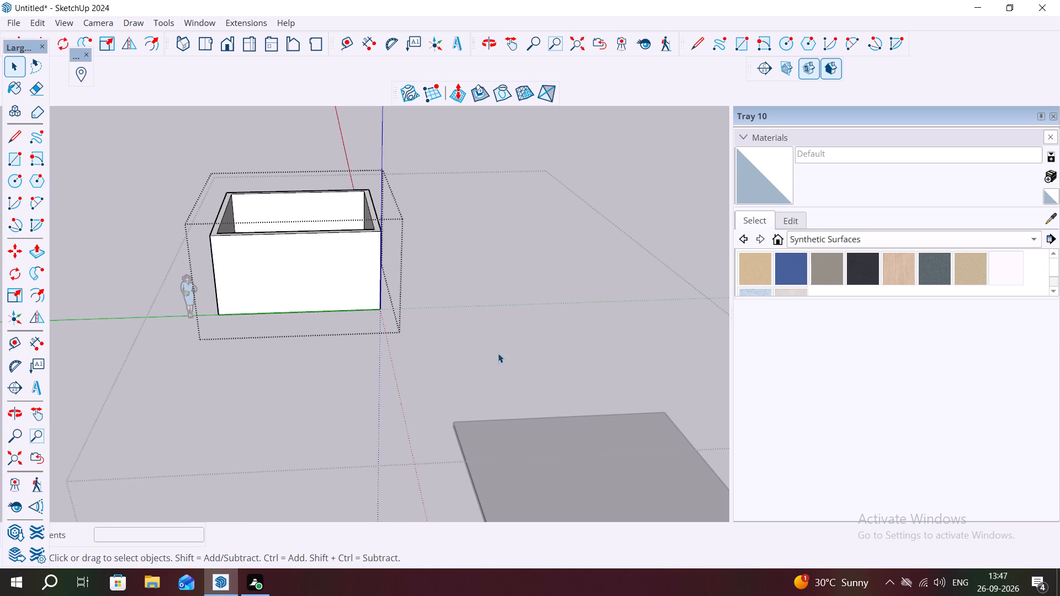
click(489, 369)
key(Escape)
middle_drag(432, 419, 434, 334)
scroll(433, 331, down, 2)
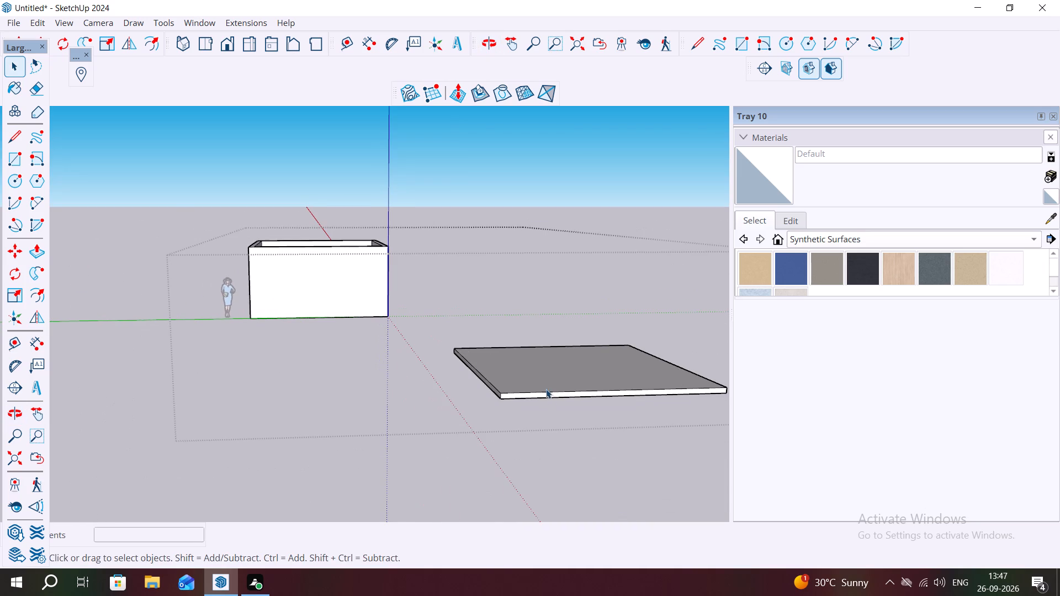
double_click(543, 393)
click(543, 393)
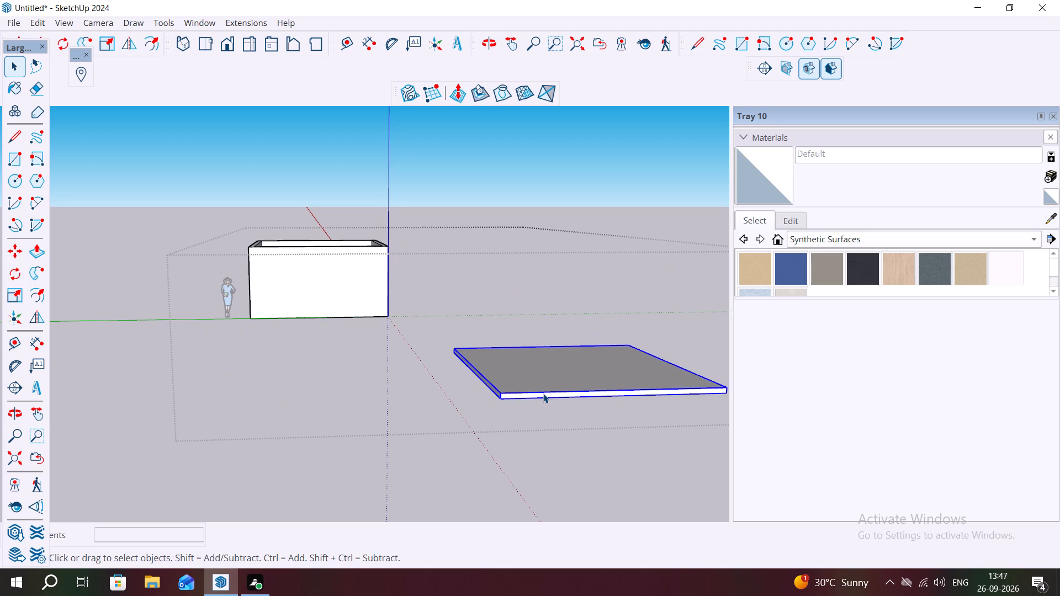
key(m)
scroll(377, 380, down, 1)
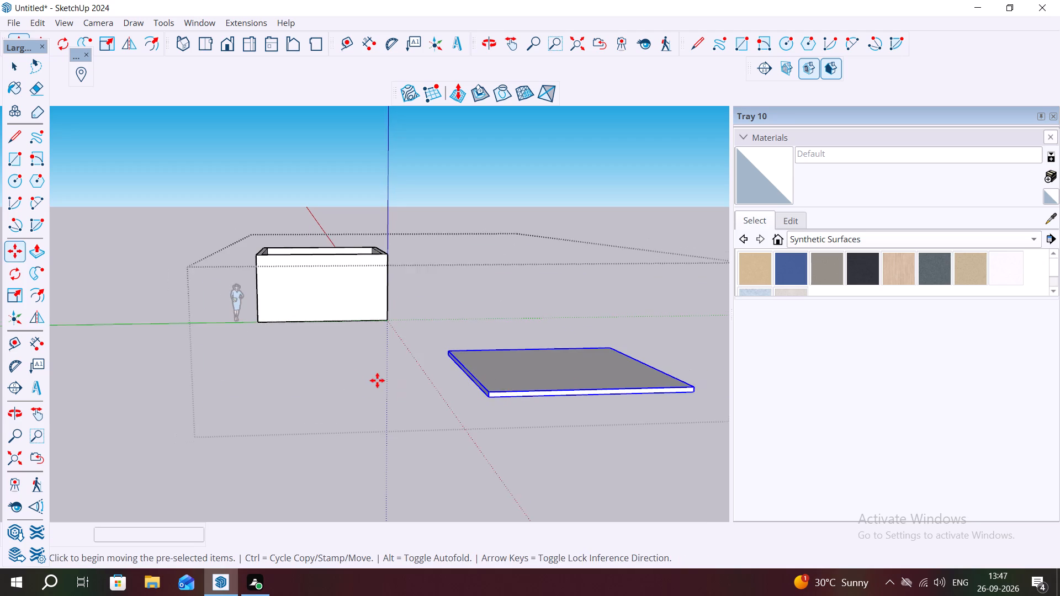
scroll(287, 374, up, 1)
scroll(287, 374, down, 1)
scroll(691, 392, up, 1)
scroll(691, 392, down, 1)
scroll(691, 392, up, 9)
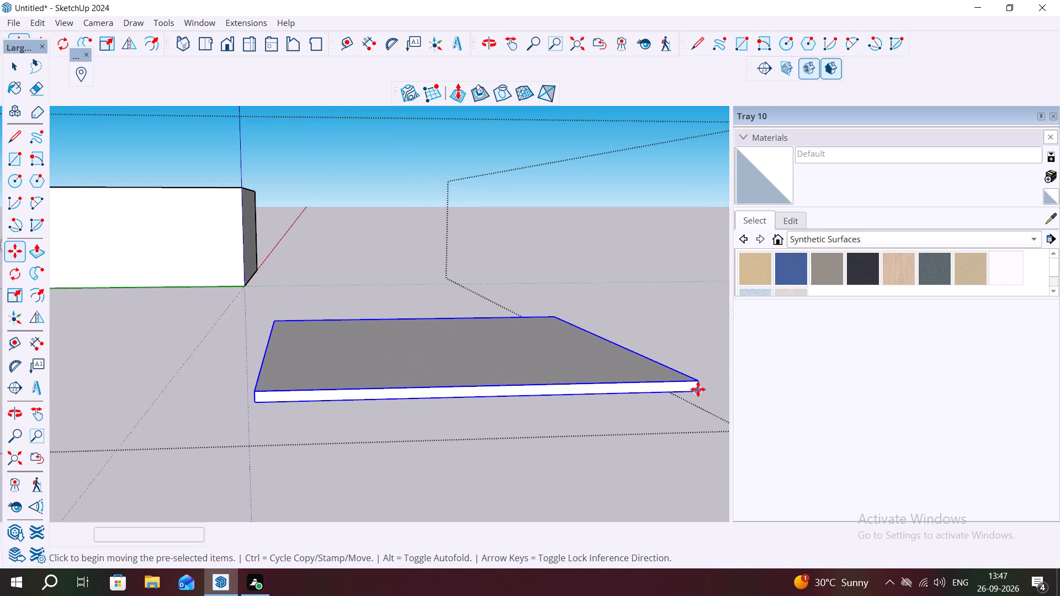
scroll(698, 389, up, 4)
click(698, 374)
scroll(303, 283, down, 3)
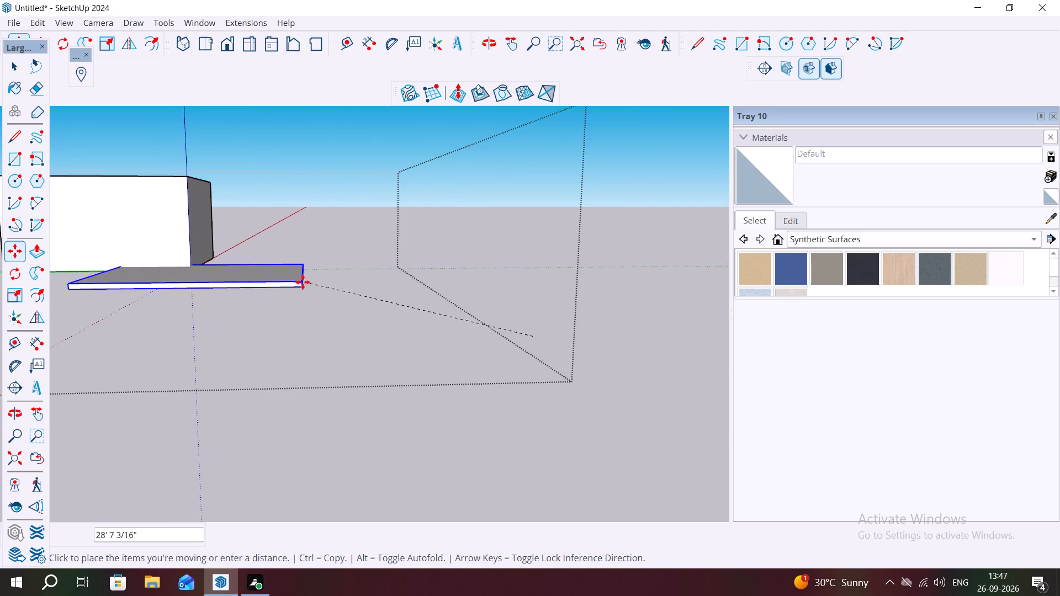
scroll(303, 282, down, 1)
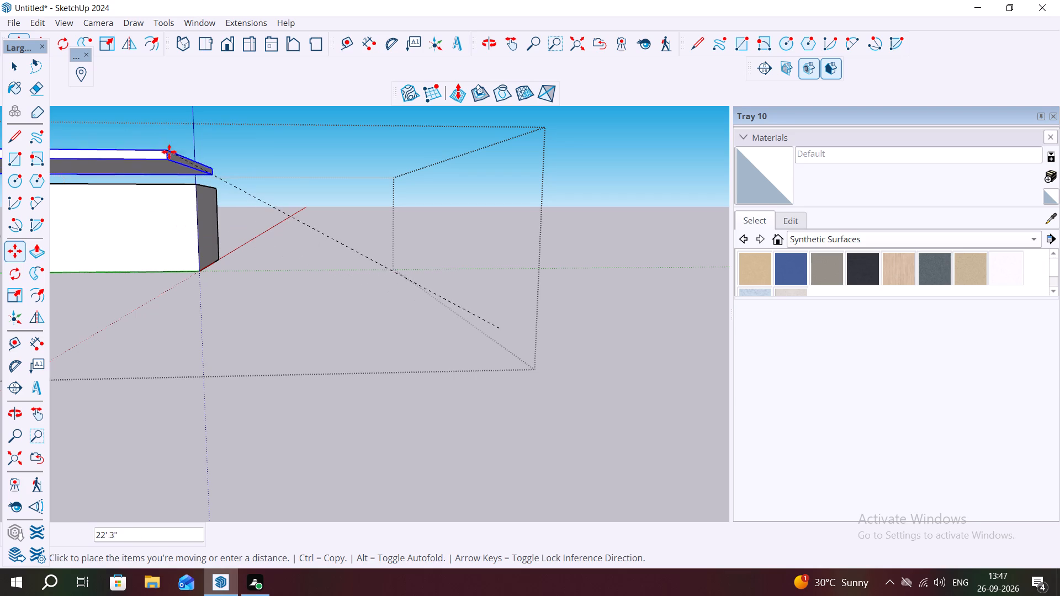
middle_drag(190, 167, 242, 225)
scroll(224, 220, down, 2)
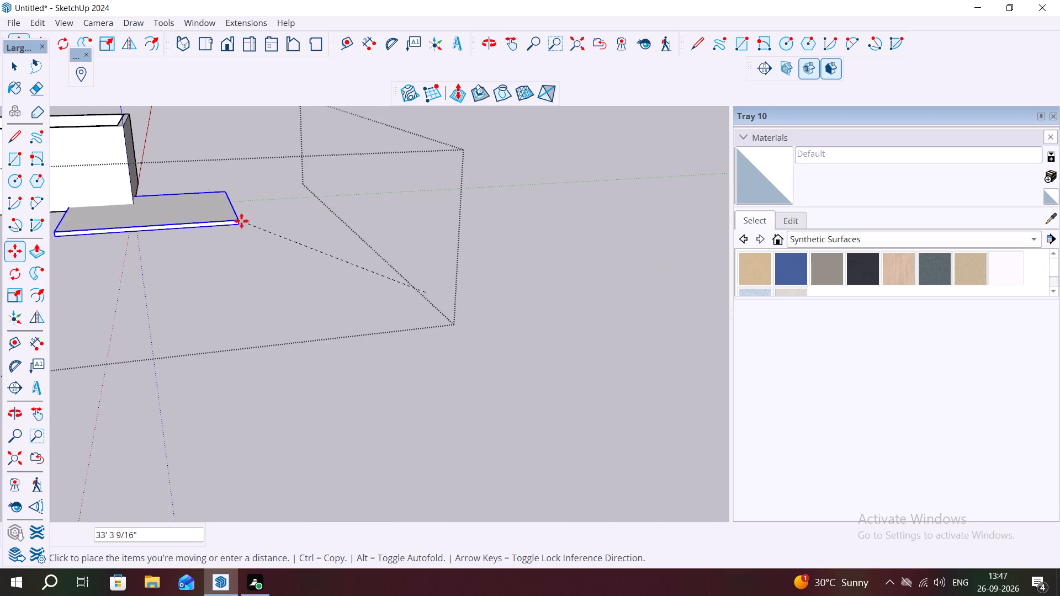
scroll(304, 229, down, 2)
scroll(169, 113, down, 4)
scroll(286, 125, down, 1)
scroll(288, 125, up, 1)
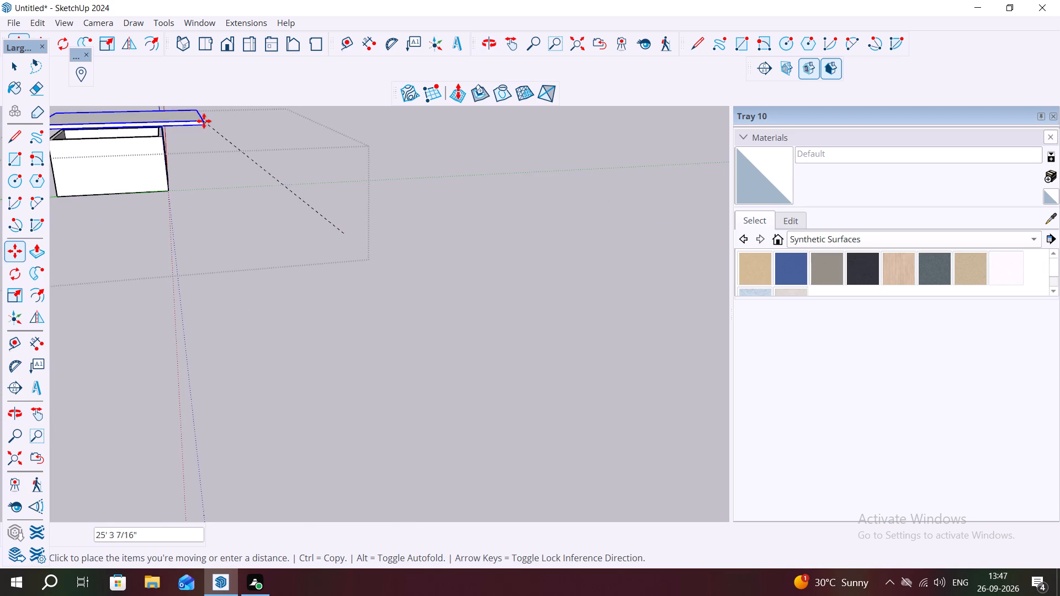
scroll(203, 121, down, 1)
scroll(203, 121, up, 2)
scroll(151, 129, up, 7)
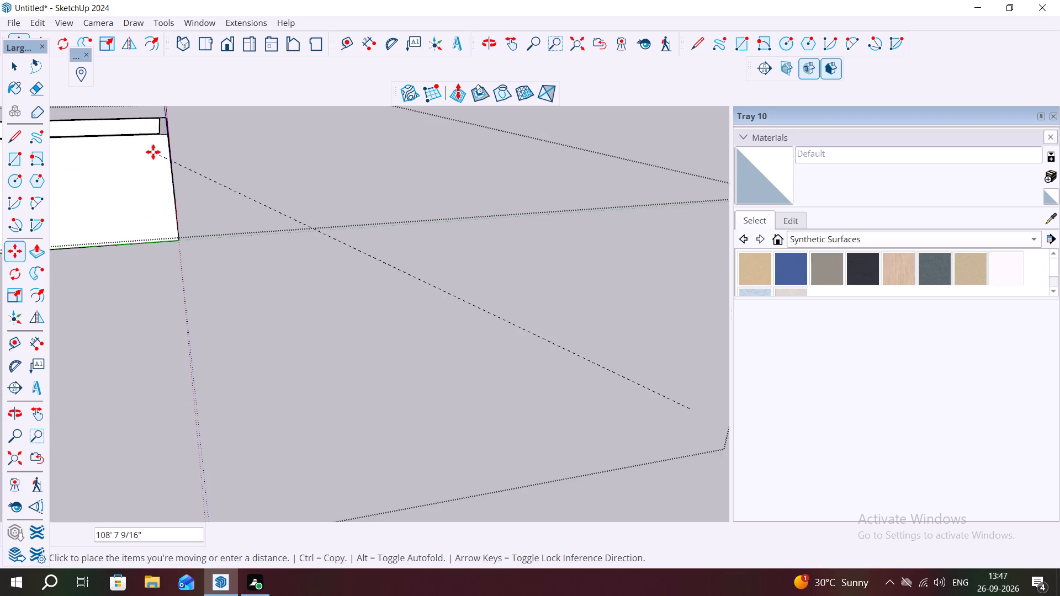
scroll(166, 134, up, 8)
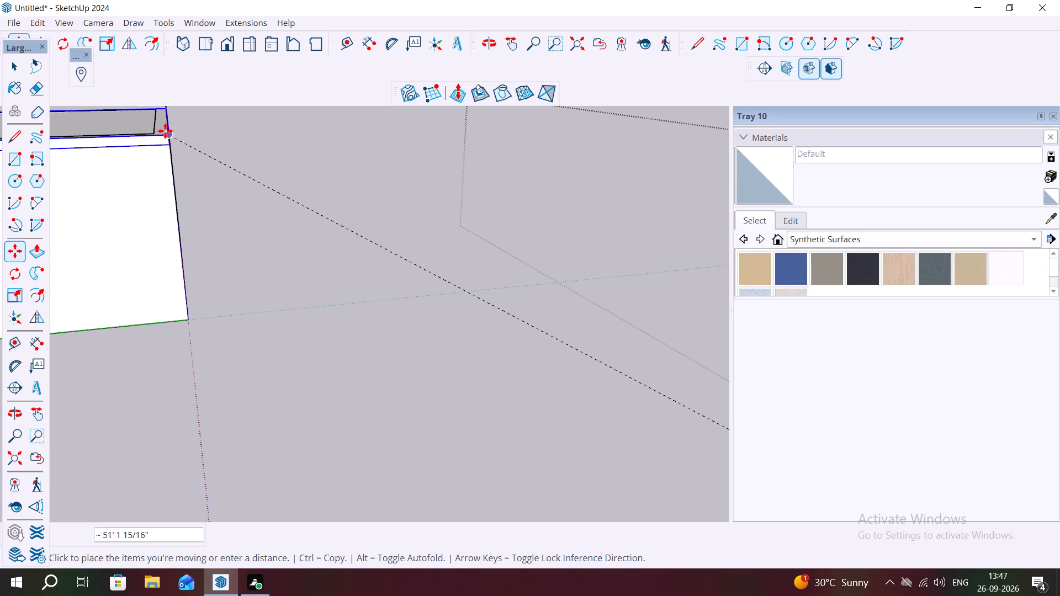
scroll(168, 136, down, 2)
scroll(289, 131, down, 8)
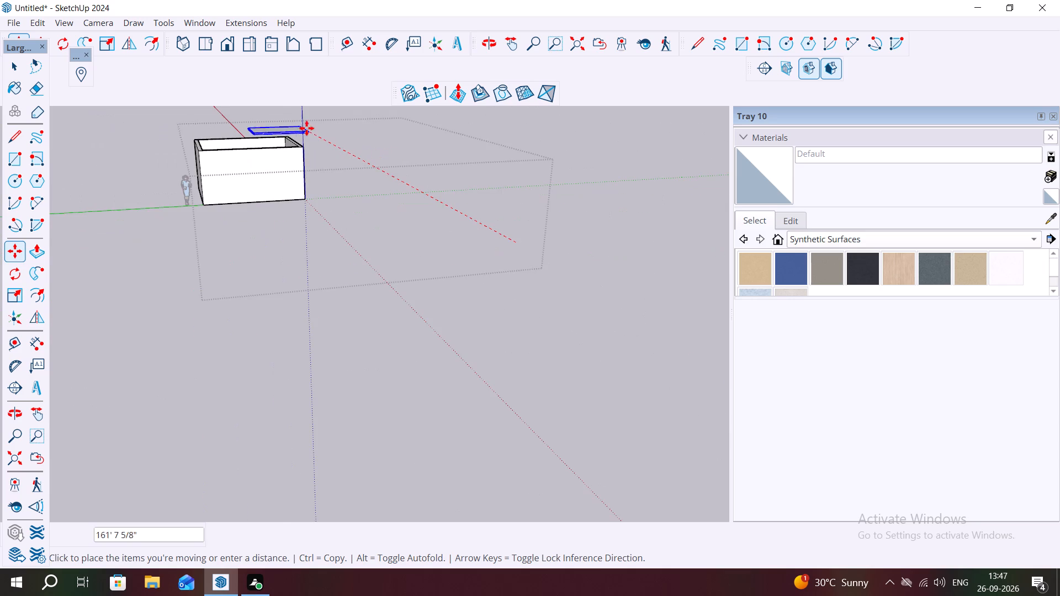
scroll(289, 135, up, 10)
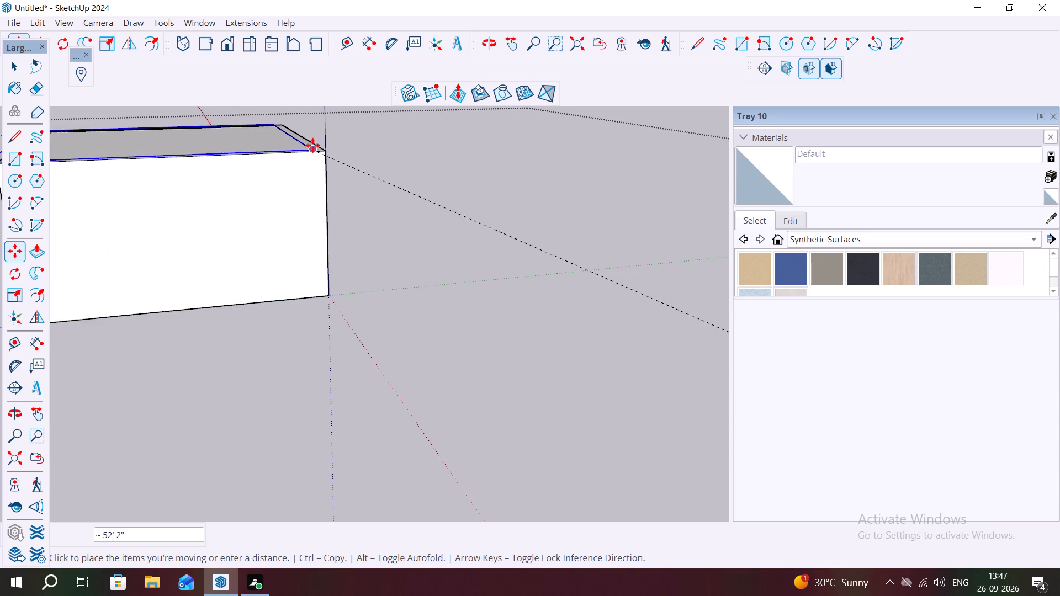
scroll(321, 144, up, 5)
scroll(318, 146, down, 1)
scroll(318, 146, up, 1)
scroll(317, 146, down, 1)
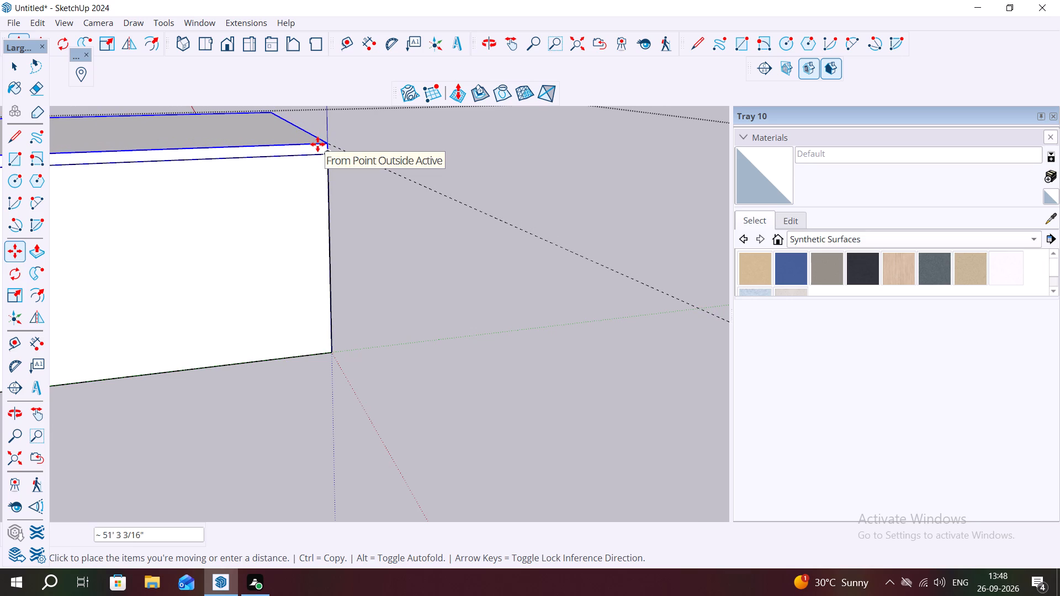
click(317, 145)
Move the roof slab by its lower corner about 5/8" so it snaps exactly to the walls' top corner.
scroll(319, 165, up, 6)
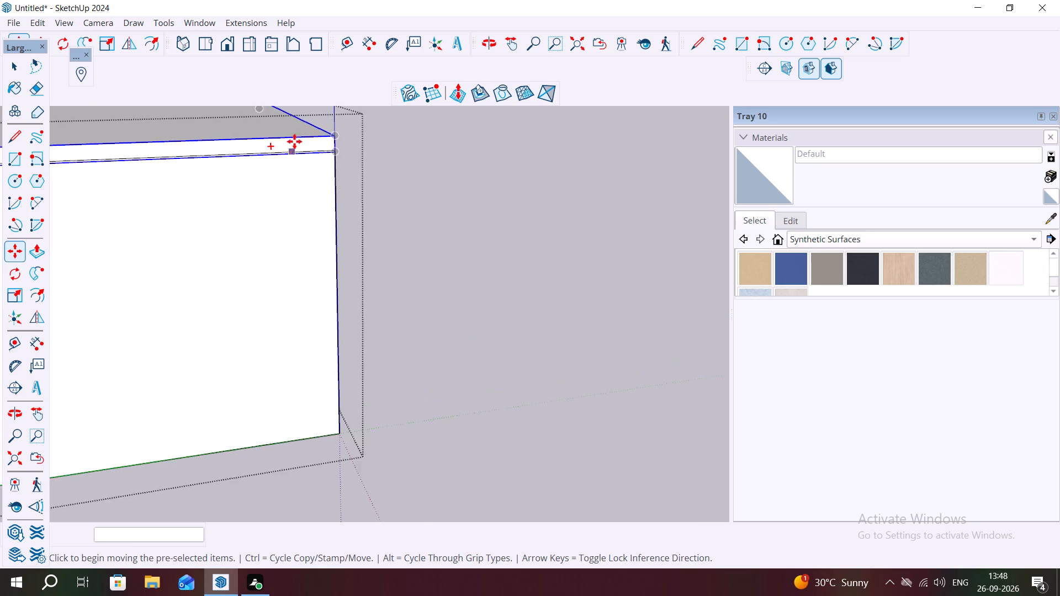
scroll(294, 141, up, 15)
scroll(360, 157, down, 1)
scroll(360, 156, up, 1)
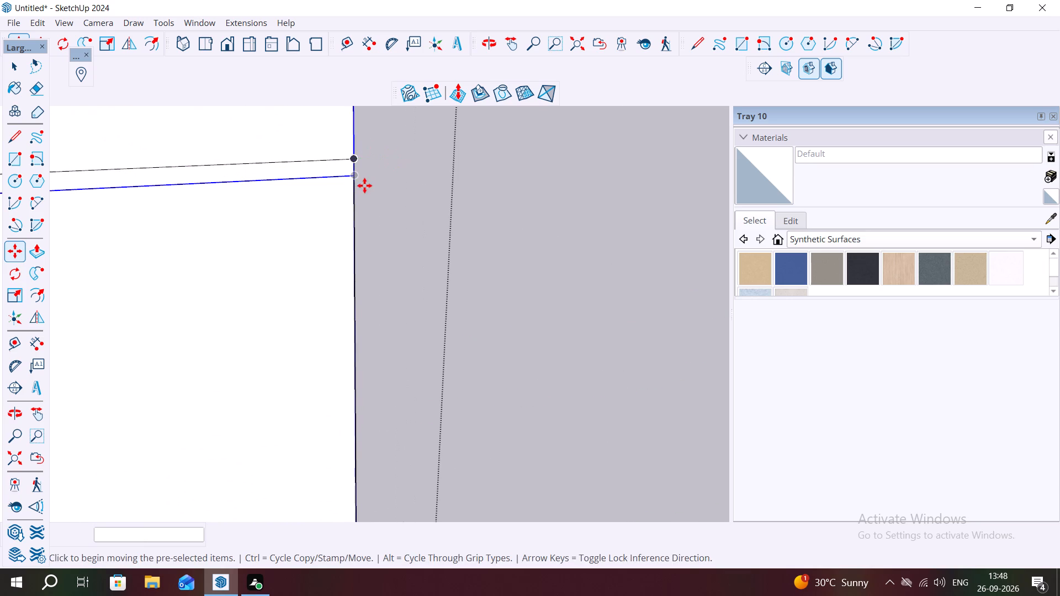
click(352, 175)
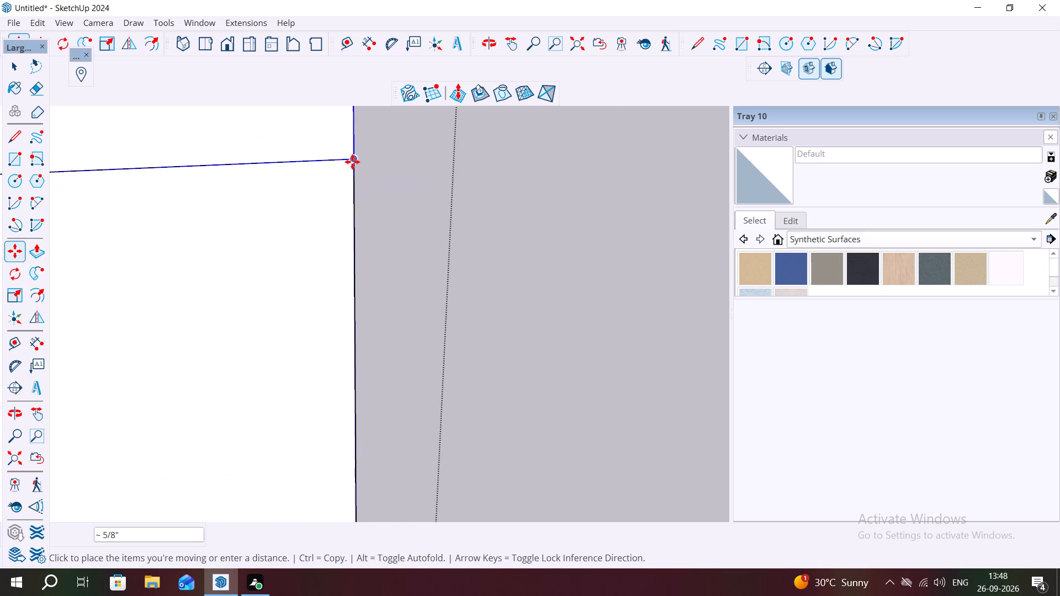
click(352, 162)
scroll(396, 189, down, 6)
key(Escape)
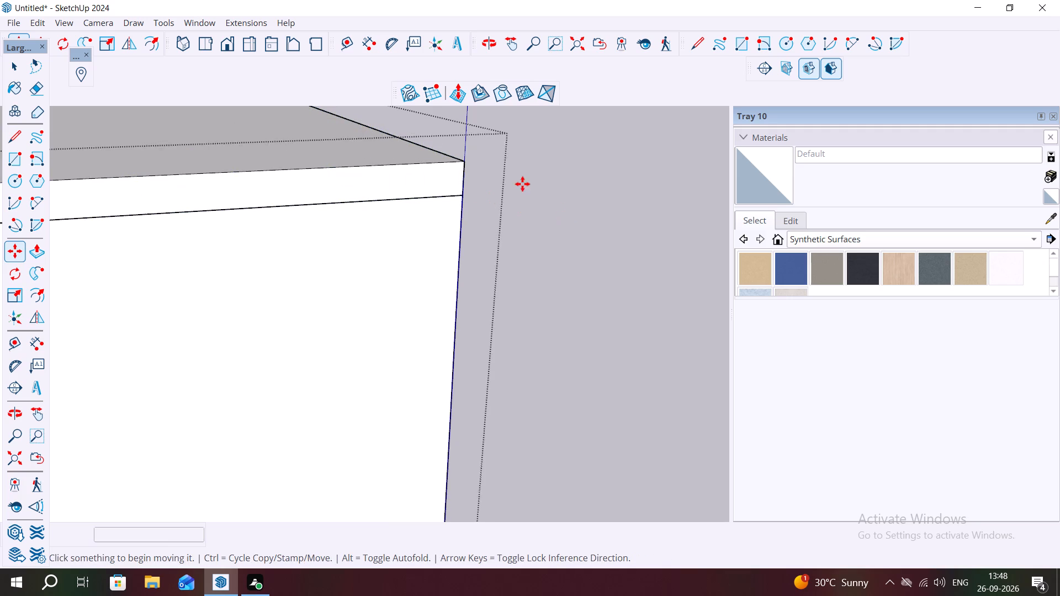
key(space)
Examine the roof slab's fit on the walls from several angles.
scroll(527, 195, down, 14)
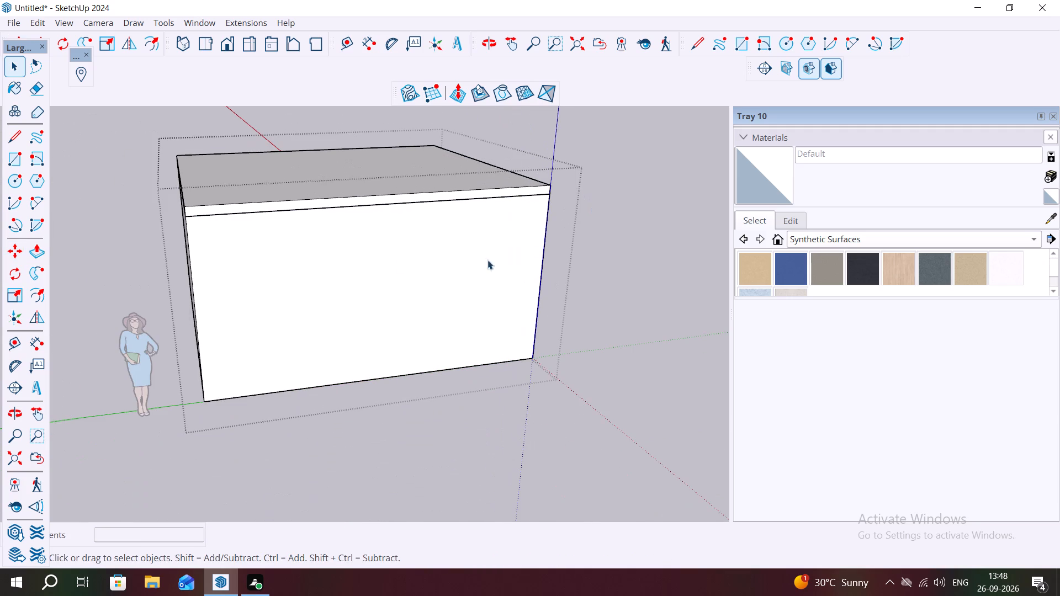
middle_drag(384, 256, 311, 321)
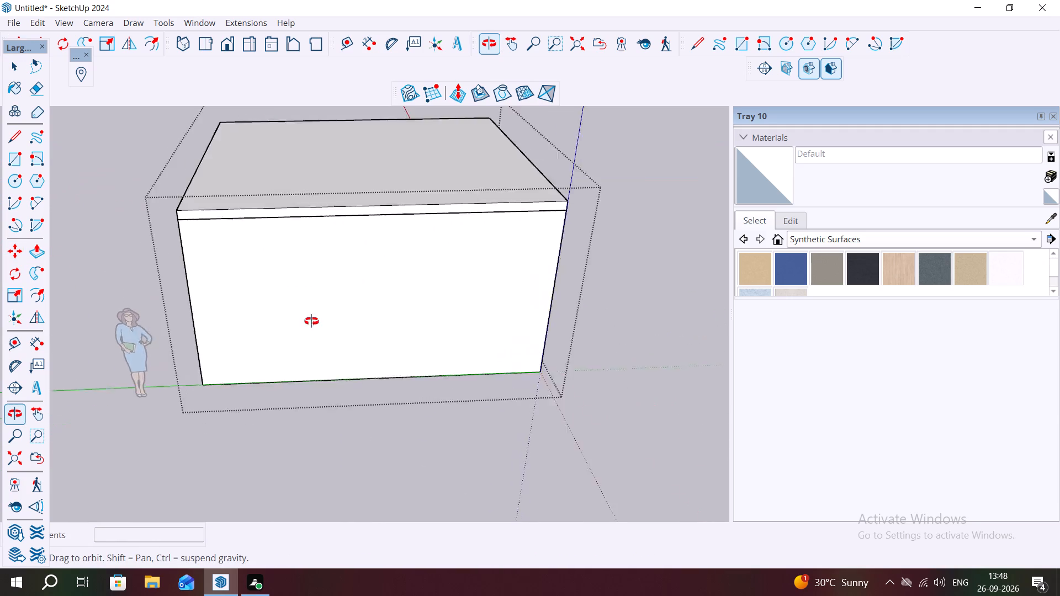
middle_drag(311, 321, 325, 280)
scroll(268, 368, up, 2)
middle_drag(301, 396, 290, 360)
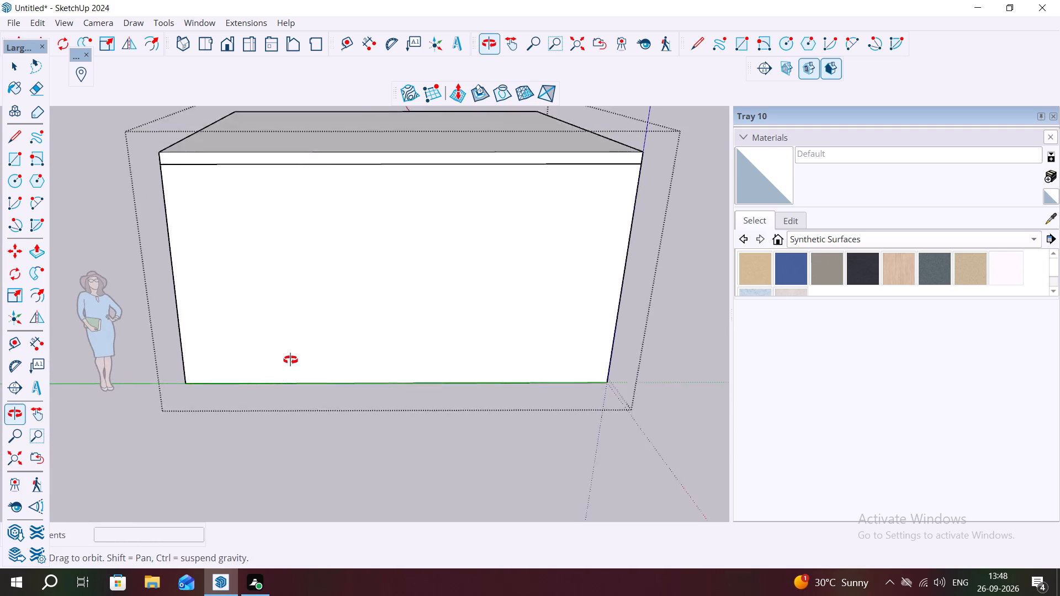
middle_drag(290, 360, 287, 345)
middle_drag(236, 368, 206, 349)
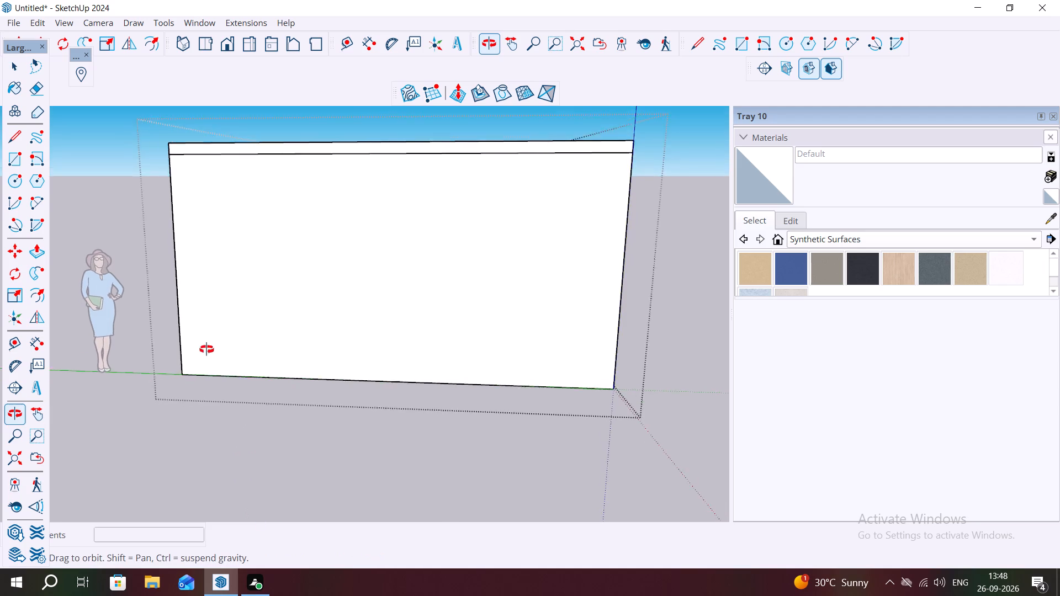
middle_drag(206, 349, 289, 371)
middle_drag(259, 317, 246, 371)
middle_drag(342, 401, 294, 392)
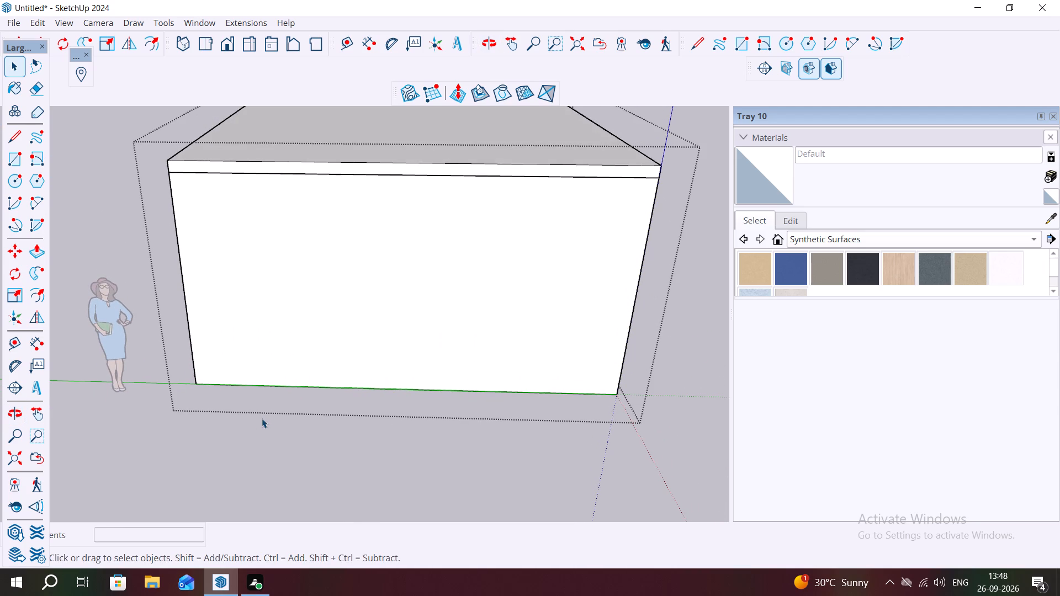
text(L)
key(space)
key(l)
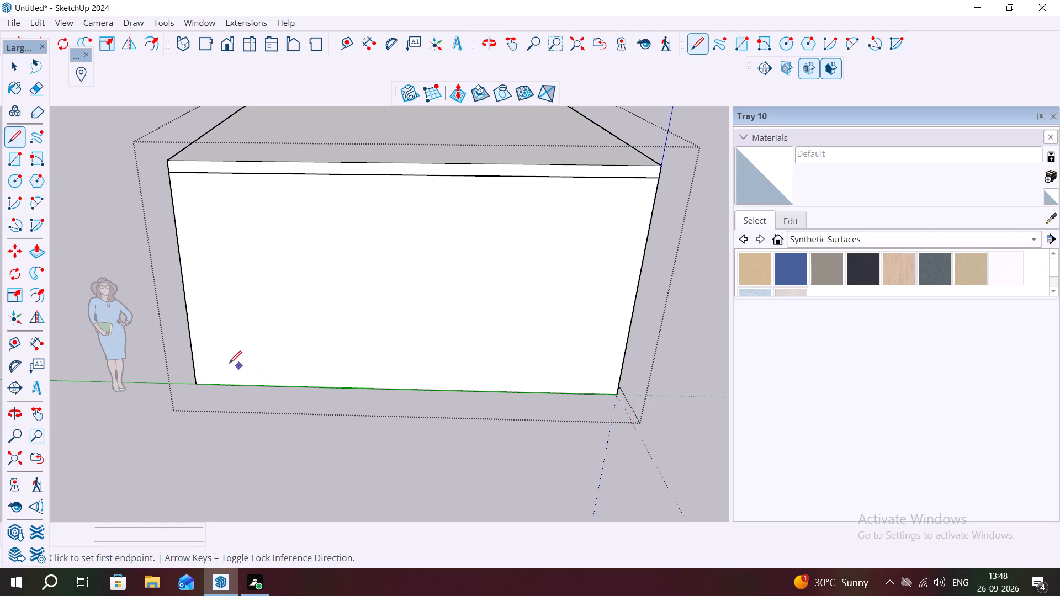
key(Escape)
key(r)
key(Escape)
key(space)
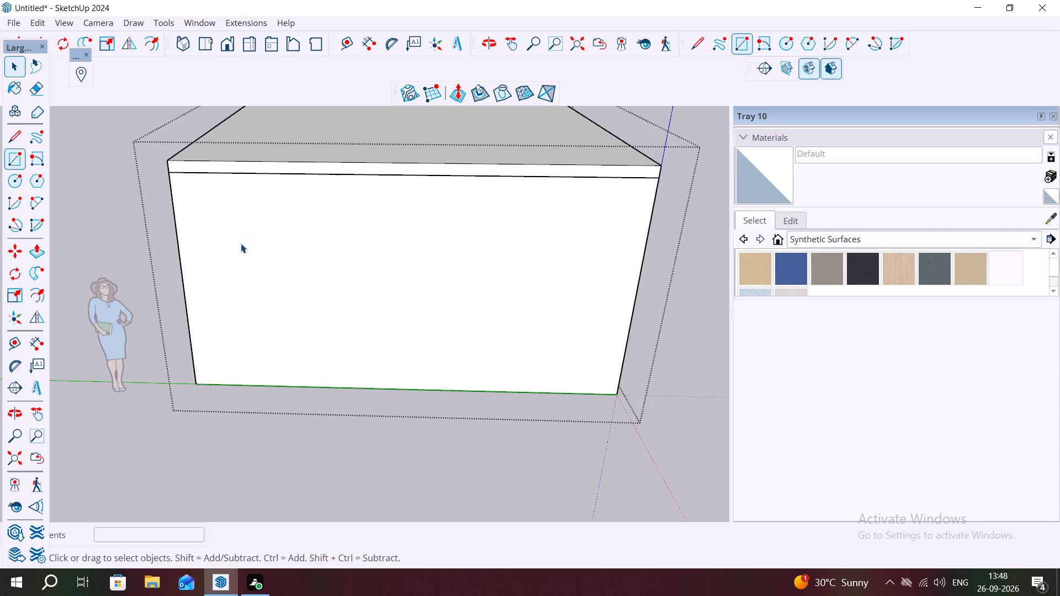
Copy the wall group straight up 11', from its base corner at the origin to the roof slab's top corner.
double_click(250, 255)
click(250, 255)
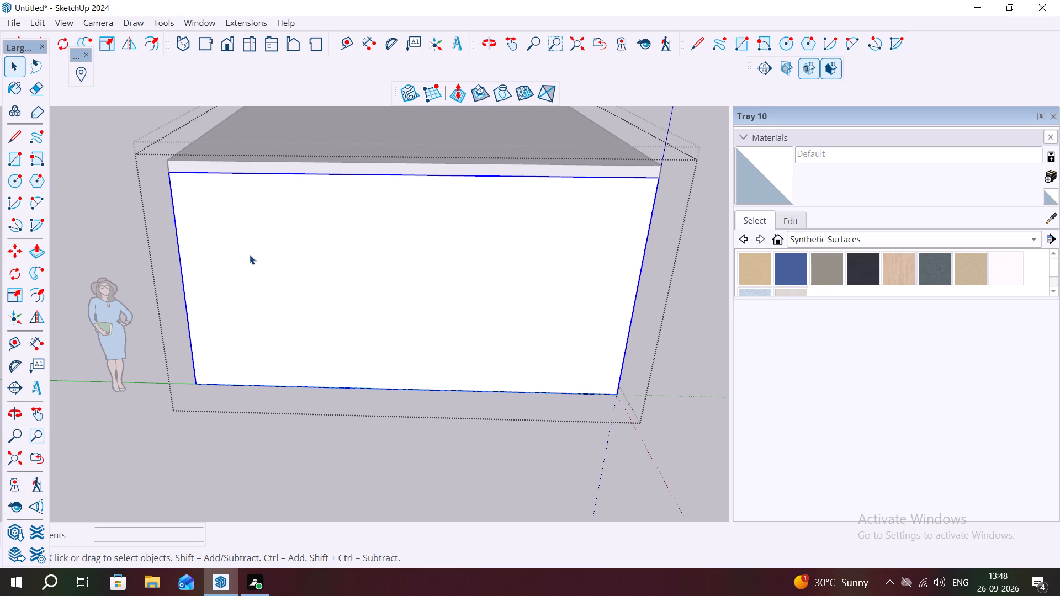
key(m)
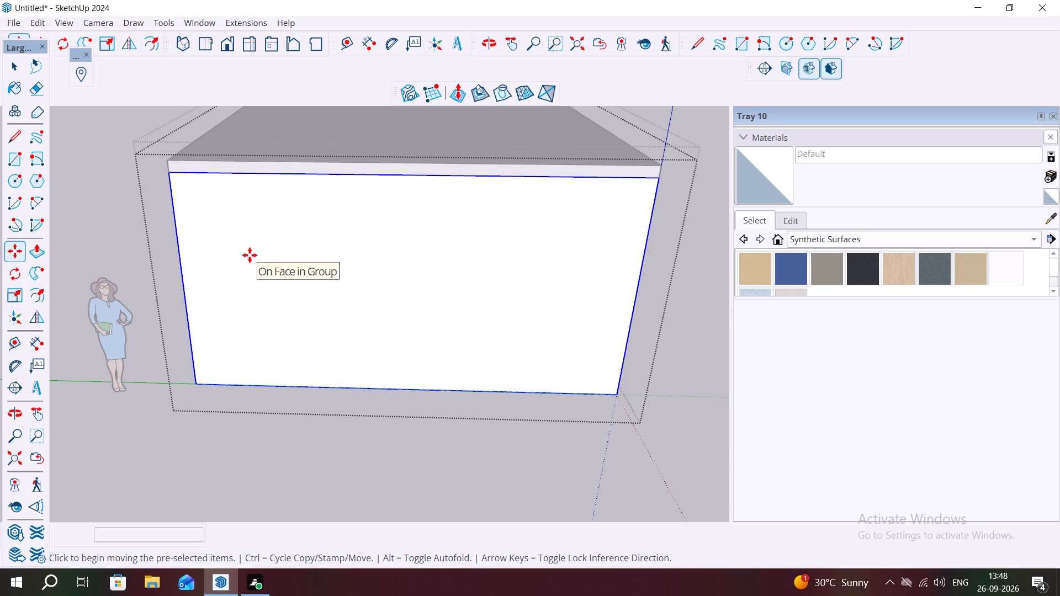
click(621, 396)
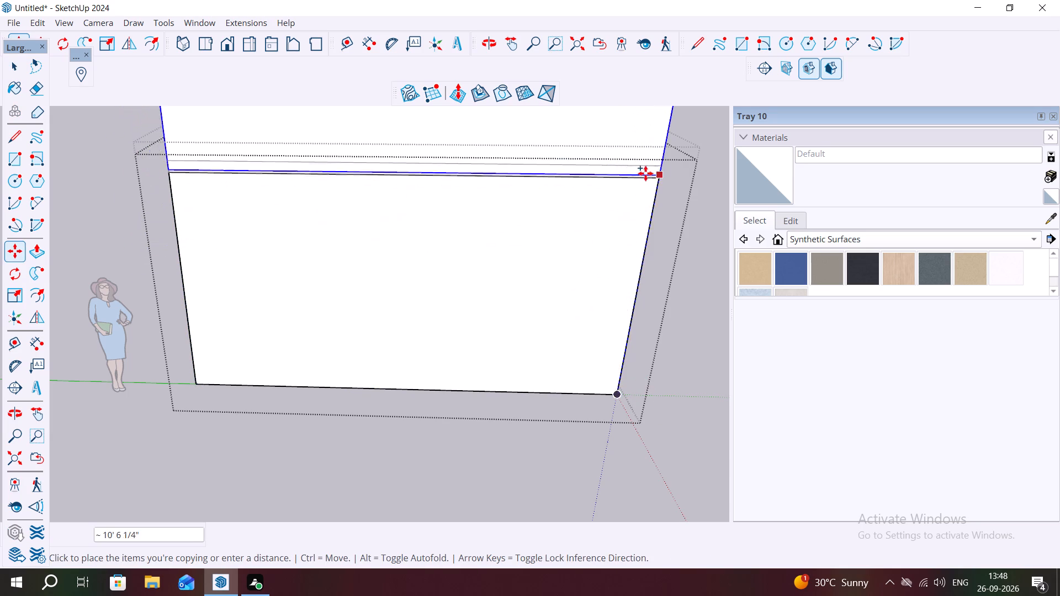
click(660, 168)
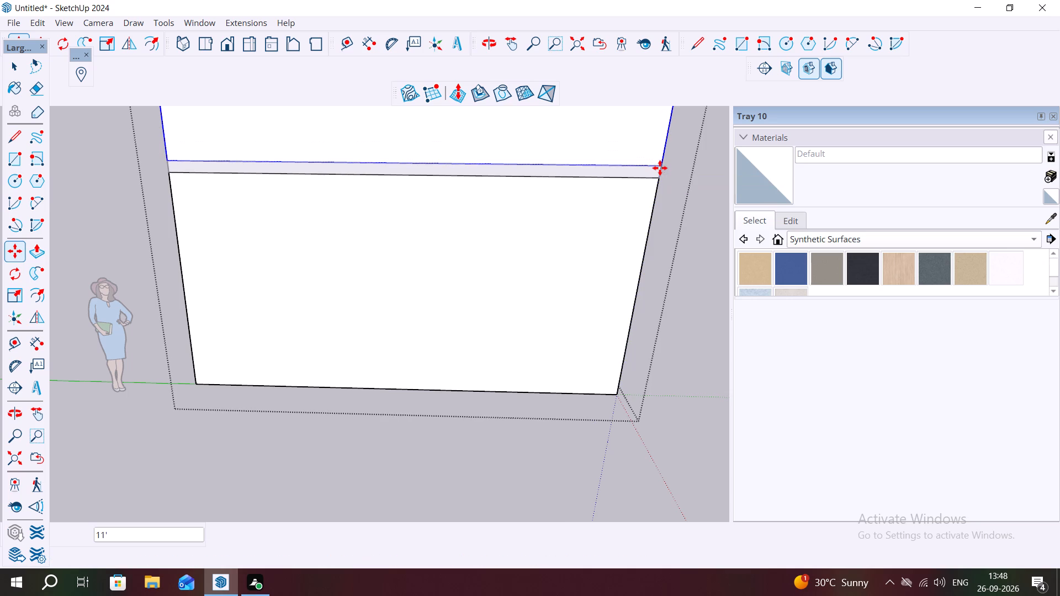
key(space)
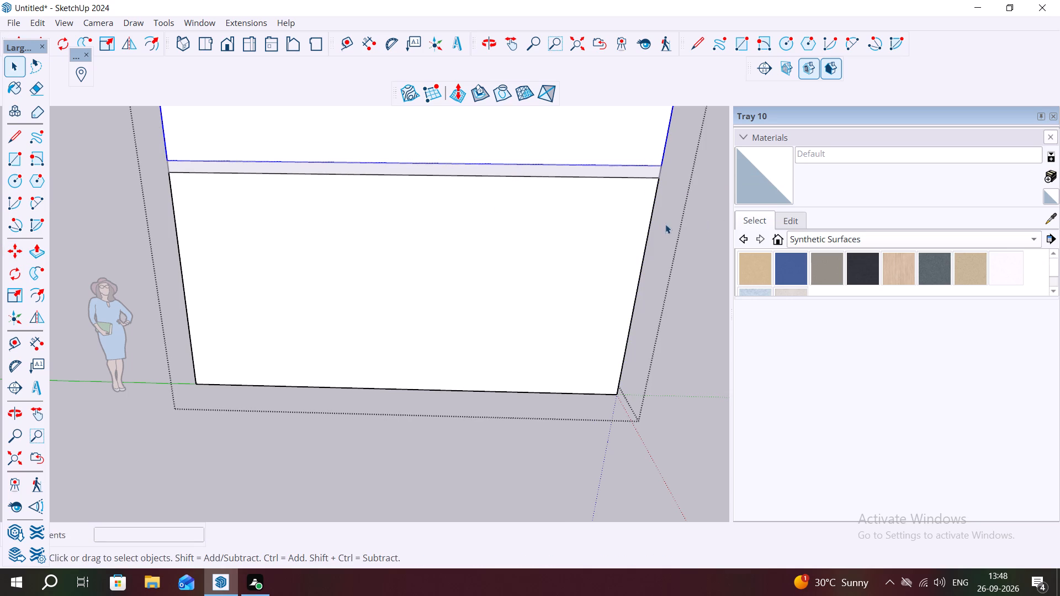
click(690, 233)
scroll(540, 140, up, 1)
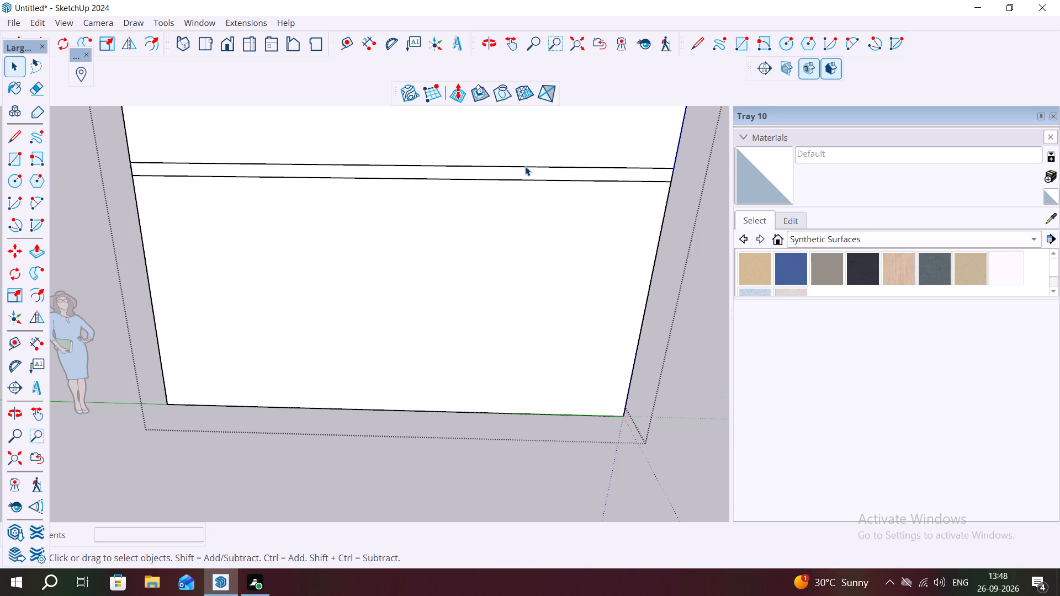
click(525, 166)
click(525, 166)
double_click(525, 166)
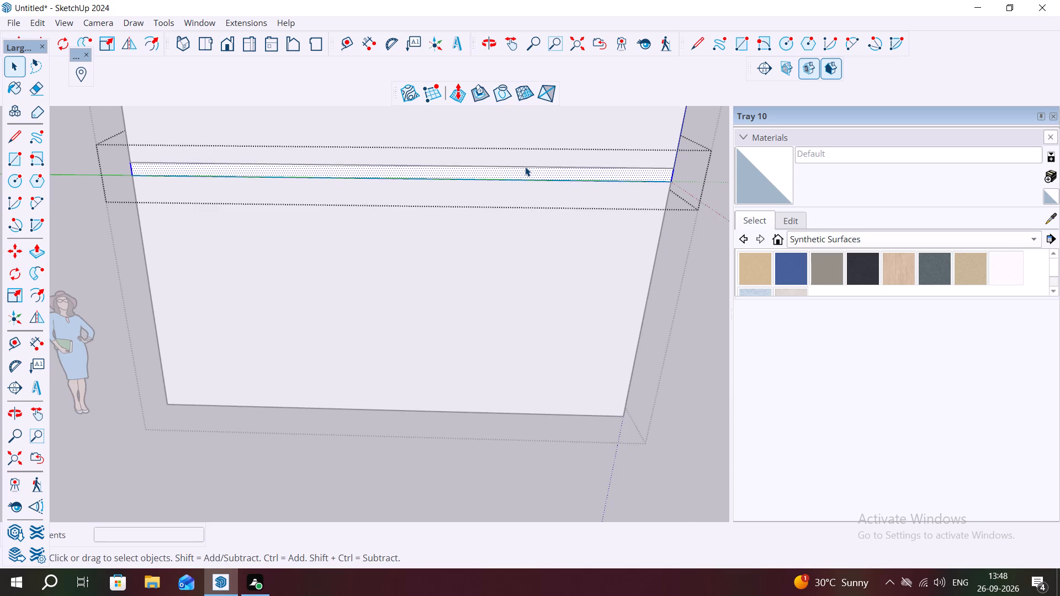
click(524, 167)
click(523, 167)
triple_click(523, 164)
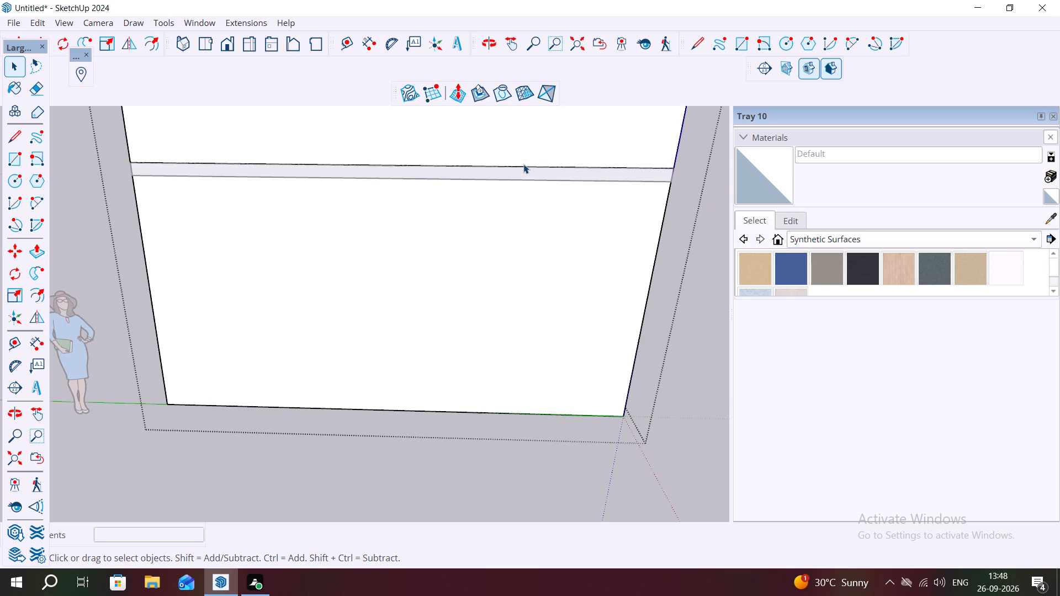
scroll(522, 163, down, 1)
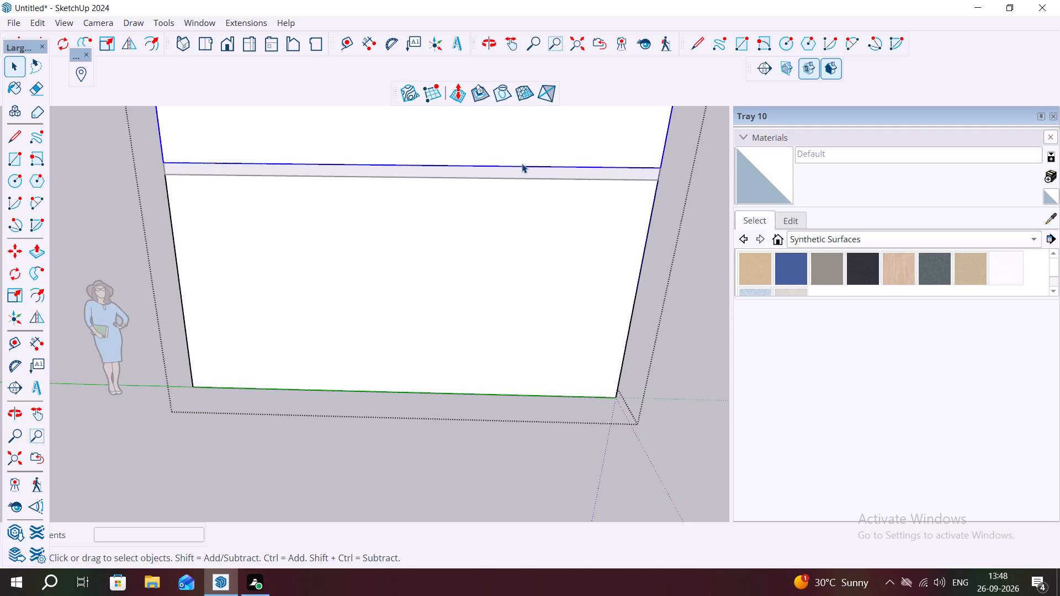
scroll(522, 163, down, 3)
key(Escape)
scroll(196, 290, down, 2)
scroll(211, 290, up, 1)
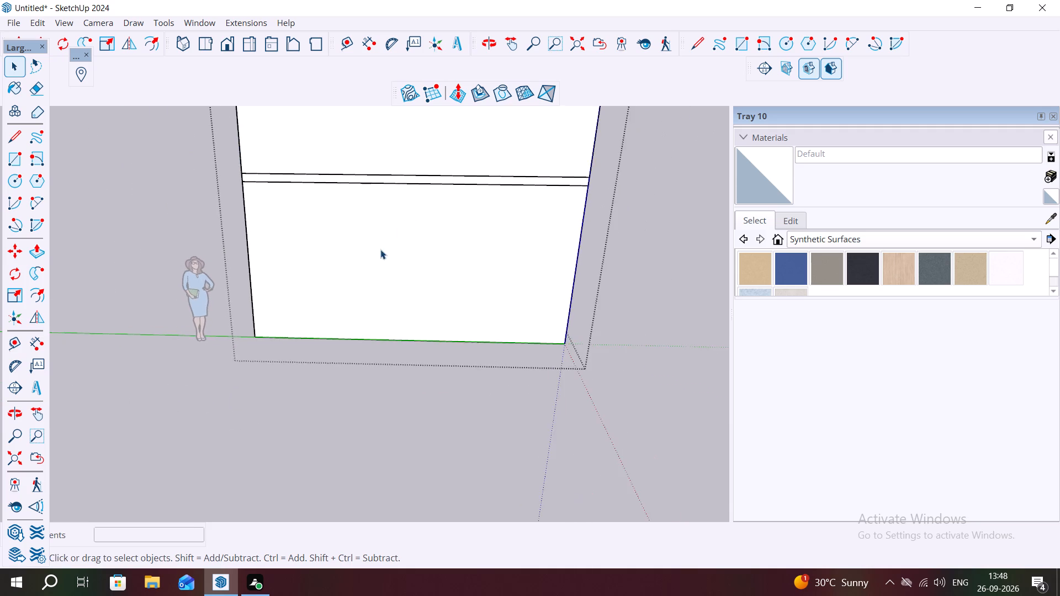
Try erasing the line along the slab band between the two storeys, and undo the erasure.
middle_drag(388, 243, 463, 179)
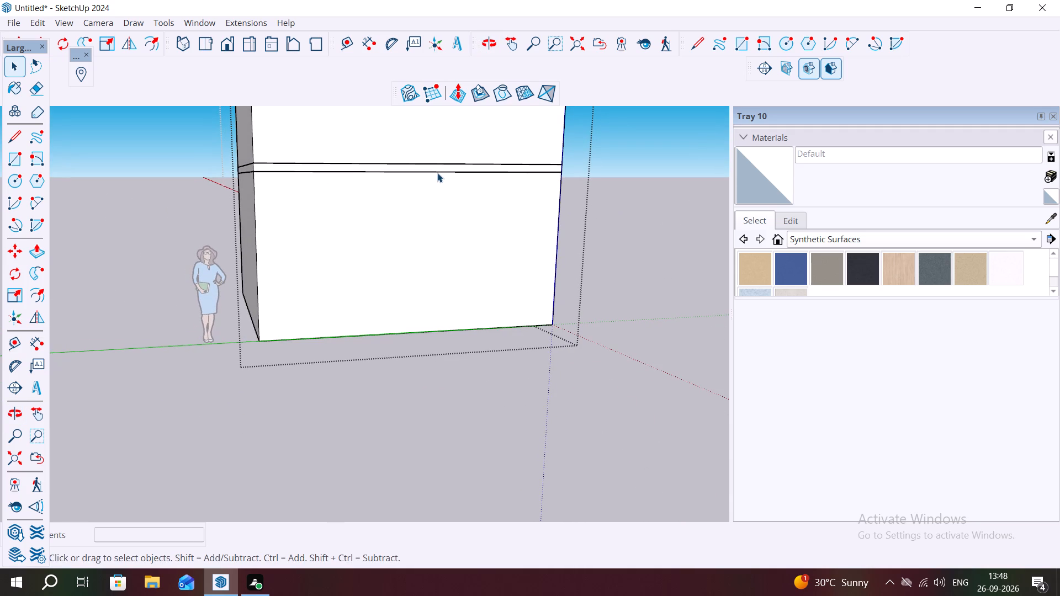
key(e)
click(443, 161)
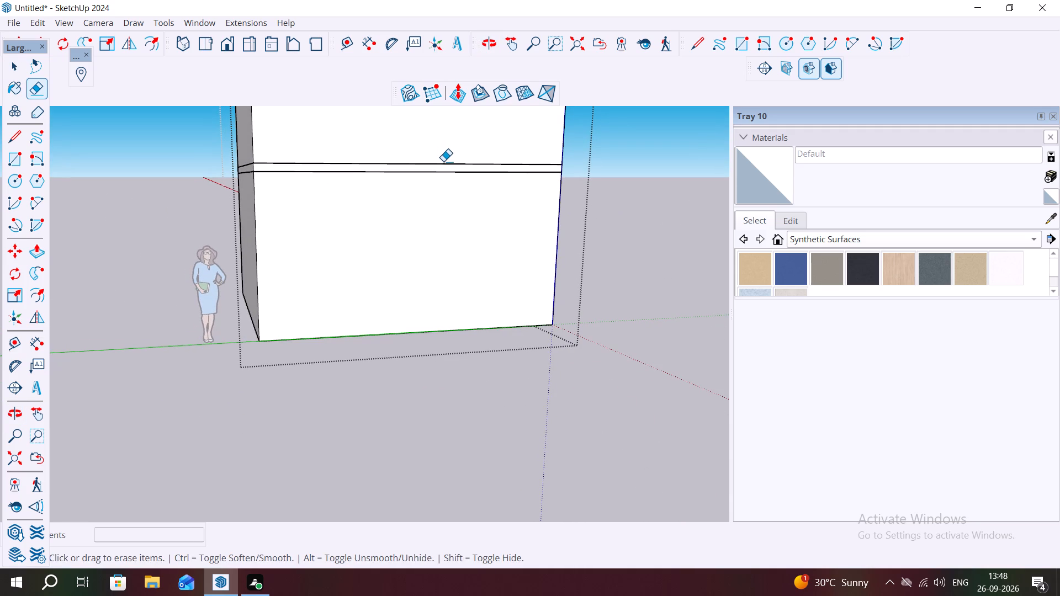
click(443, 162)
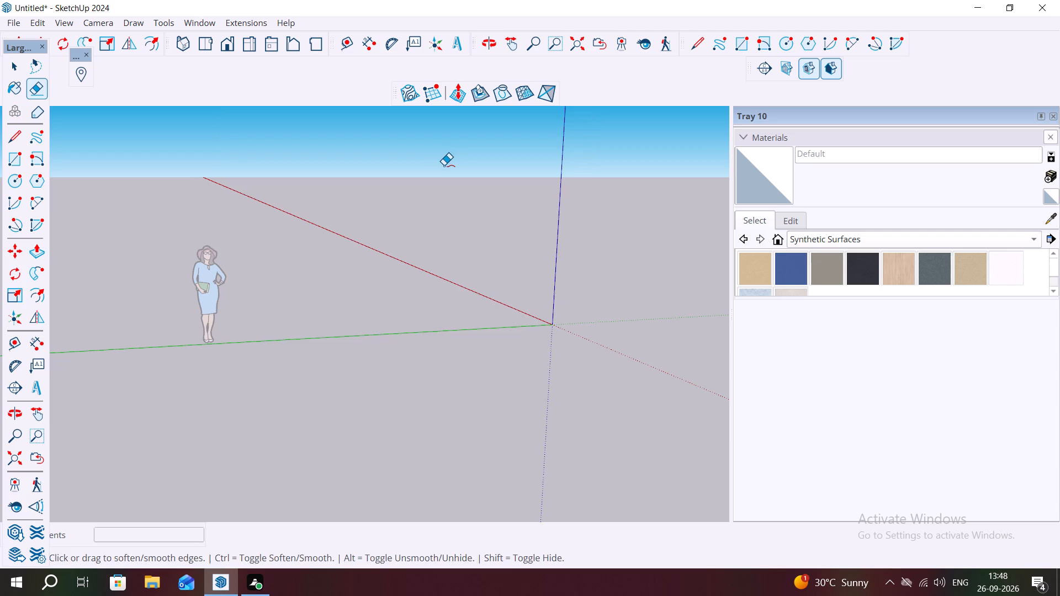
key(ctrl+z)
Close the building group that is open for editing and deselect everything.
middle_drag(451, 324, 291, 304)
key(space)
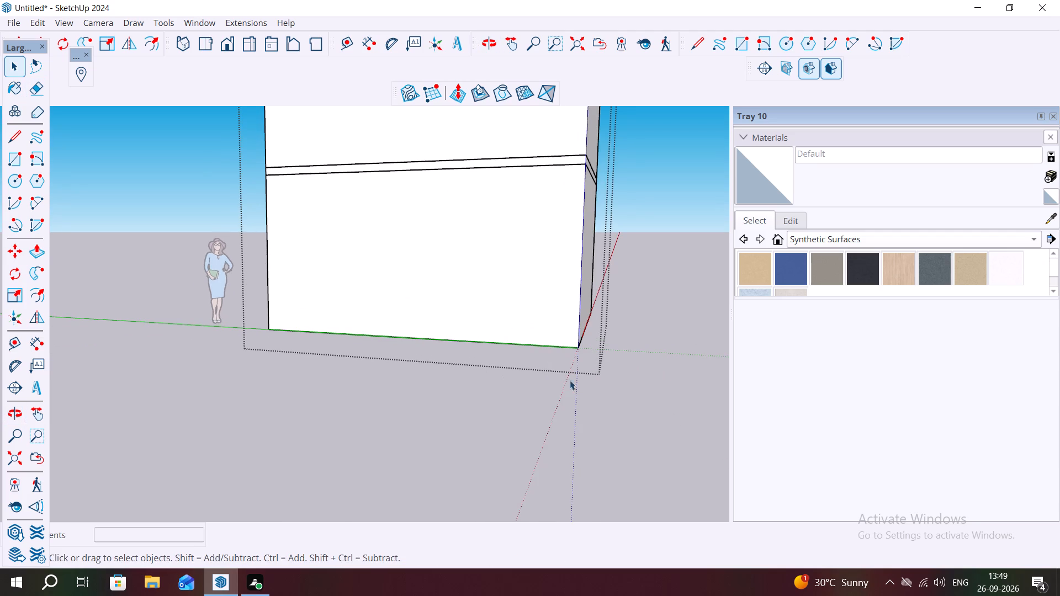
scroll(493, 268, down, 6)
middle_drag(513, 261, 543, 279)
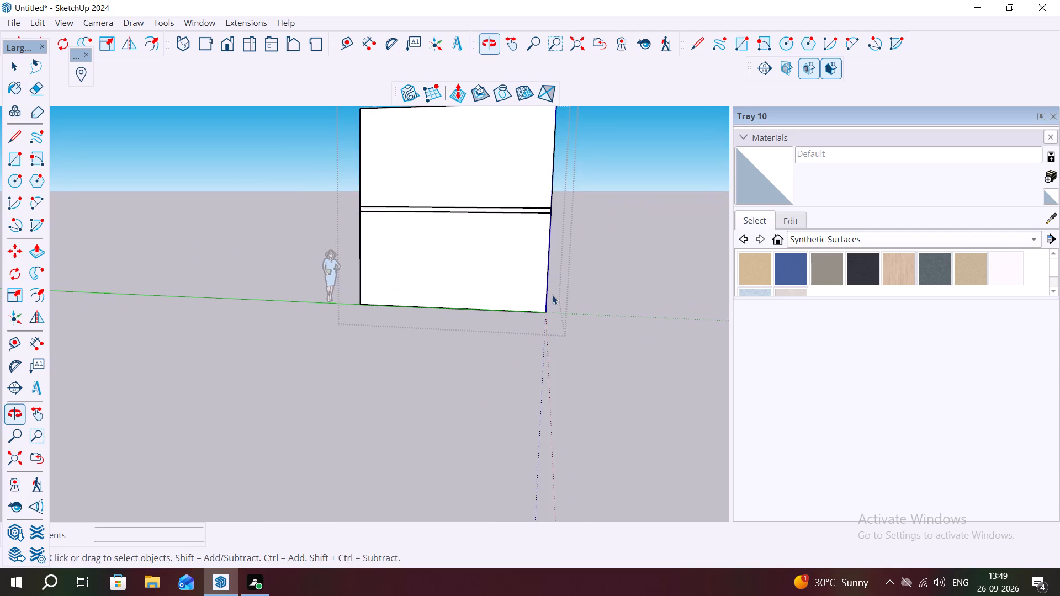
scroll(612, 320, down, 5)
scroll(463, 189, up, 7)
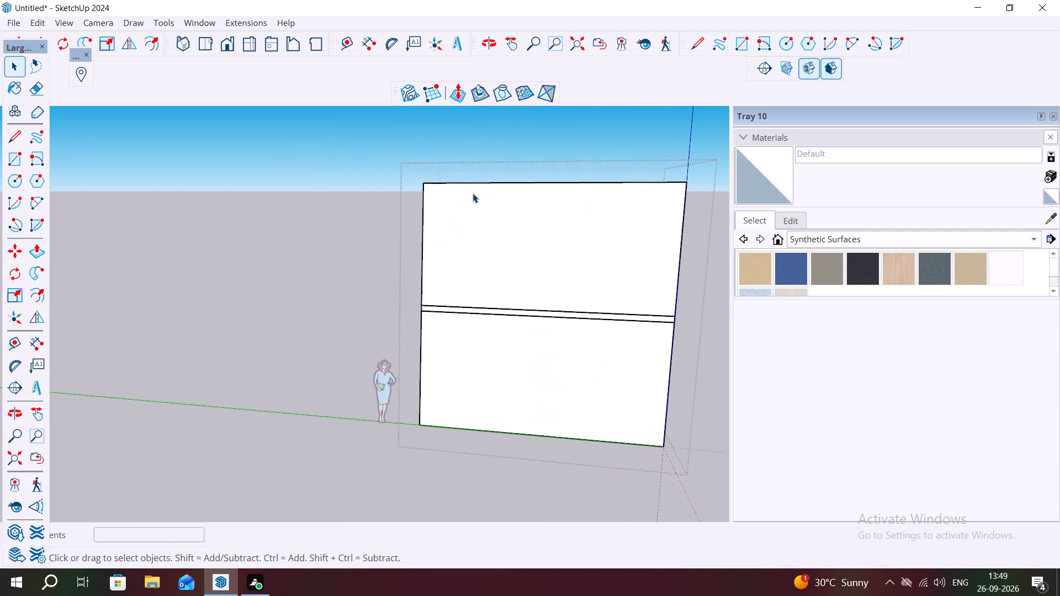
scroll(149, 166, down, 6)
middle_drag(423, 230, 446, 231)
click(589, 329)
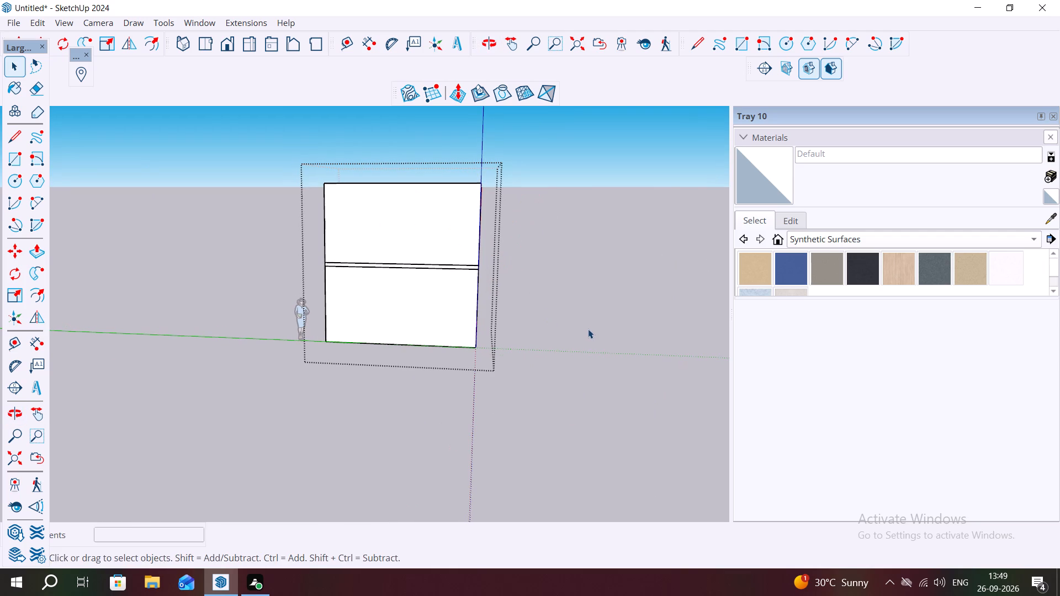
key(space)
click(295, 326)
click(215, 348)
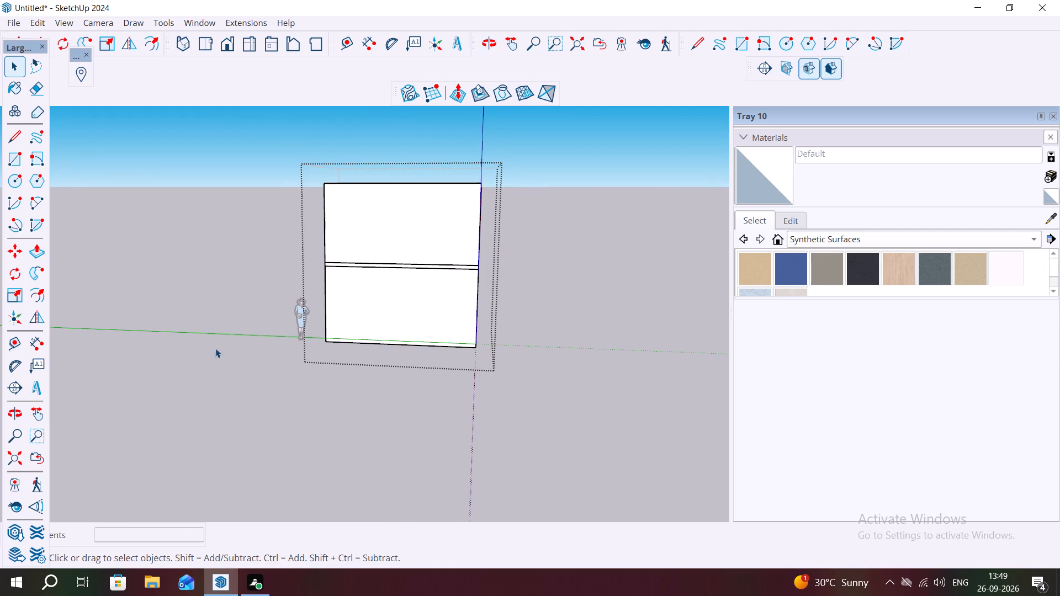
click(360, 431)
key(Escape)
Delete the standing scale figure beside the building.
scroll(303, 303, up, 3)
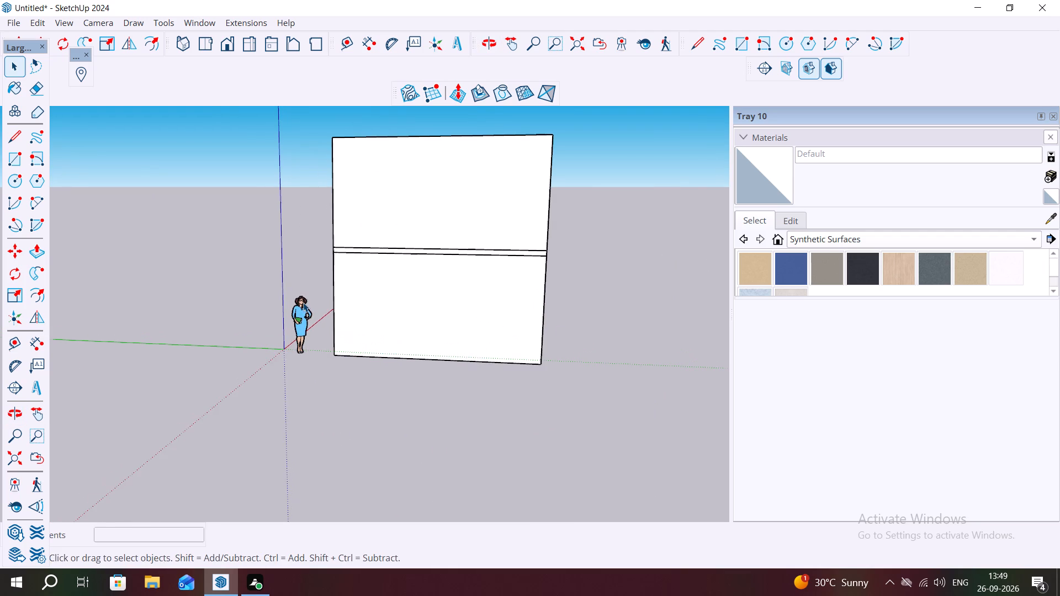
click(303, 302)
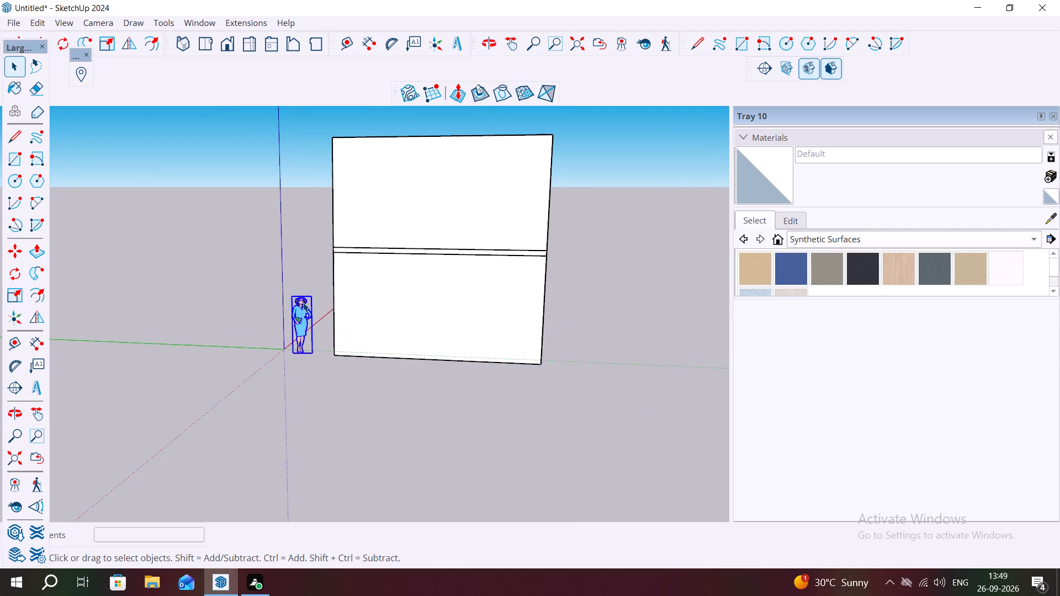
key(Delete)
Draw a full-height rectangle about 4' 11" wide and 21' 6" tall on the front wall, along the vertical edge nearest the origin.
middle_drag(410, 305, 476, 316)
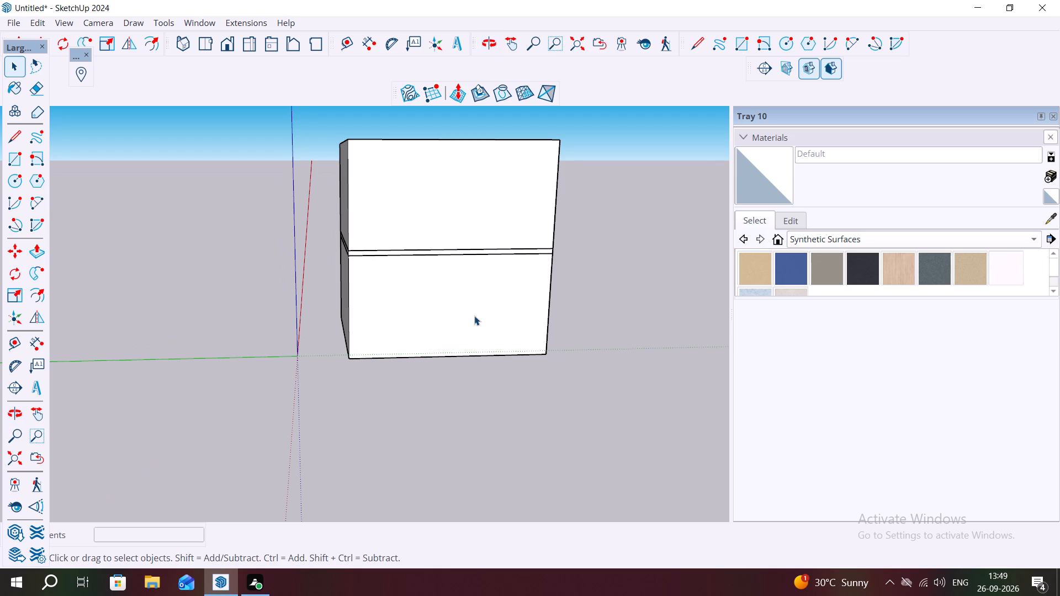
text(REC)
key(space)
key(r)
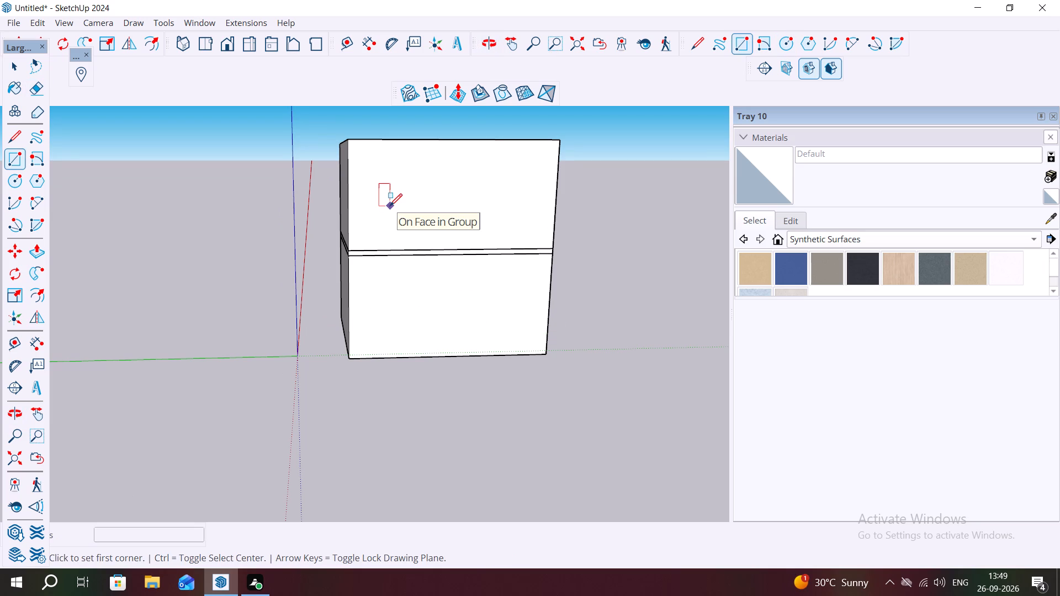
click(349, 140)
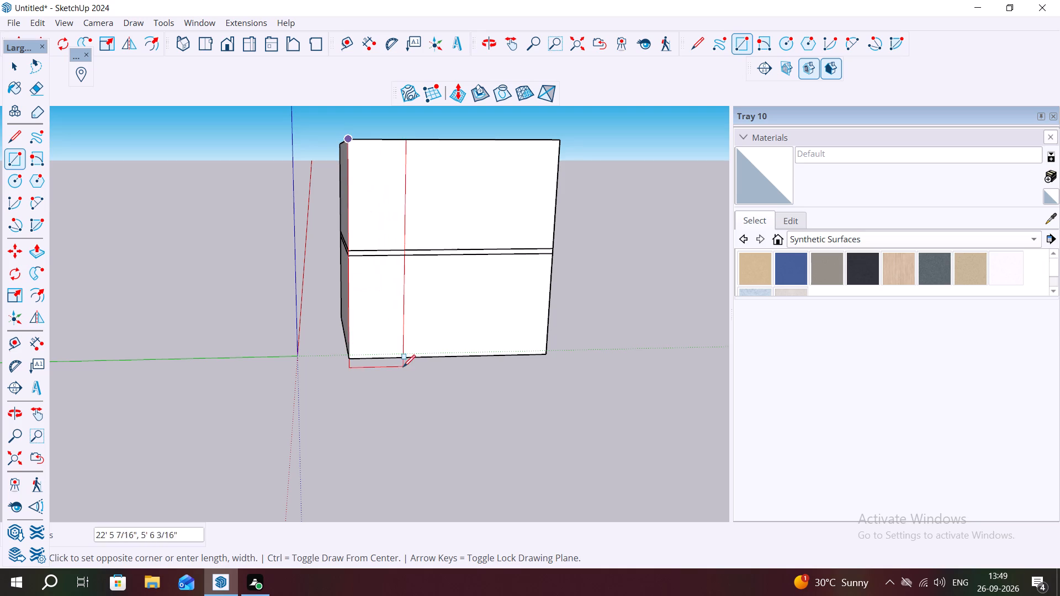
click(397, 361)
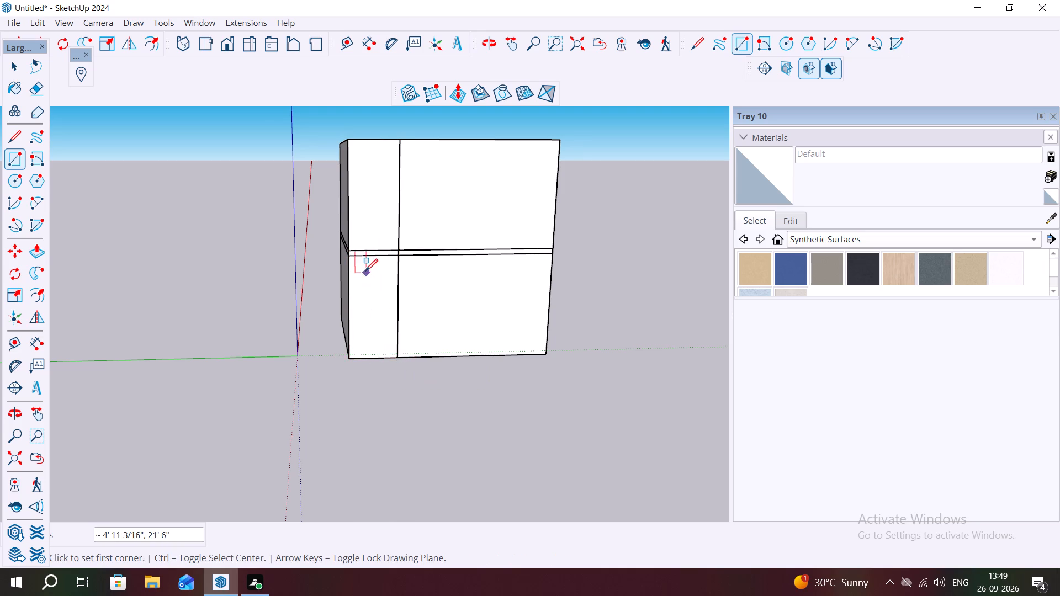
Push/Pull the tall narrow rectangle outward into a full-height projection, entering 1' for the last push distance.
scroll(364, 264, up, 5)
scroll(357, 257, down, 1)
scroll(357, 257, up, 1)
middle_drag(294, 291, 320, 250)
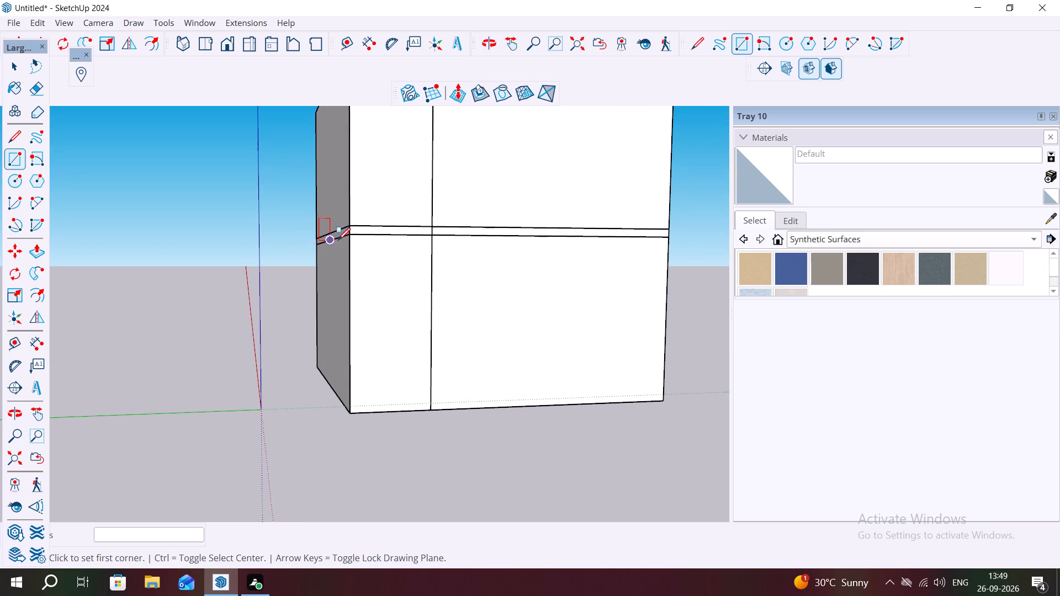
key(space)
click(385, 254)
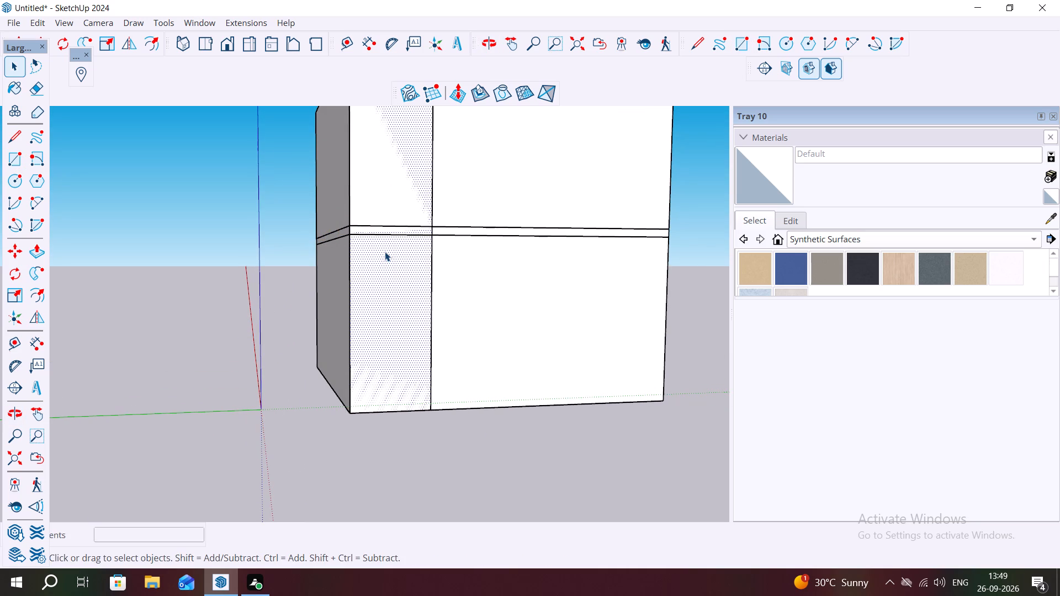
key(p)
click(385, 252)
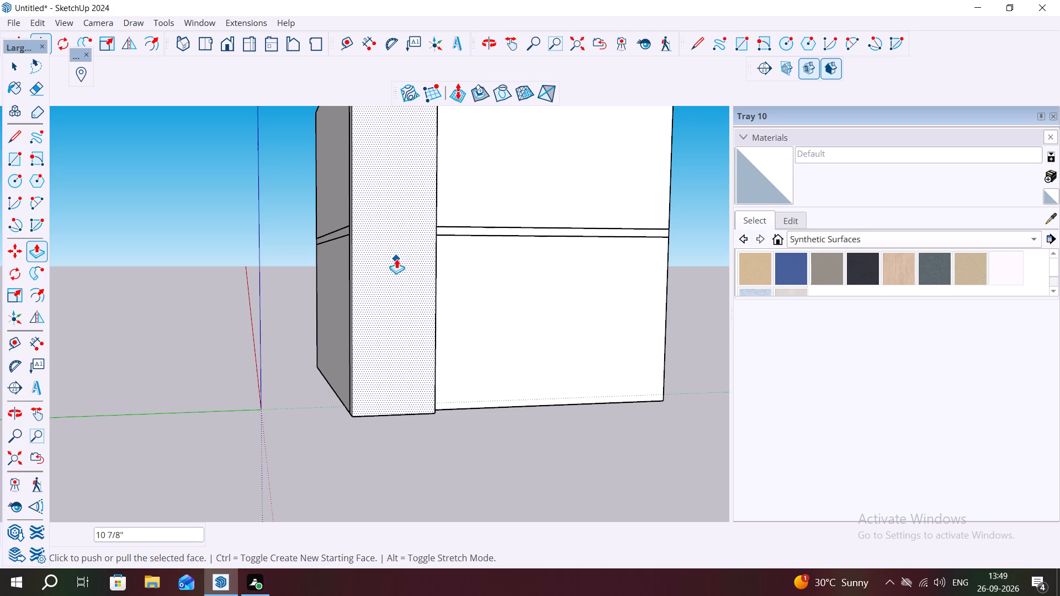
middle_drag(396, 259, 387, 237)
scroll(388, 238, down, 4)
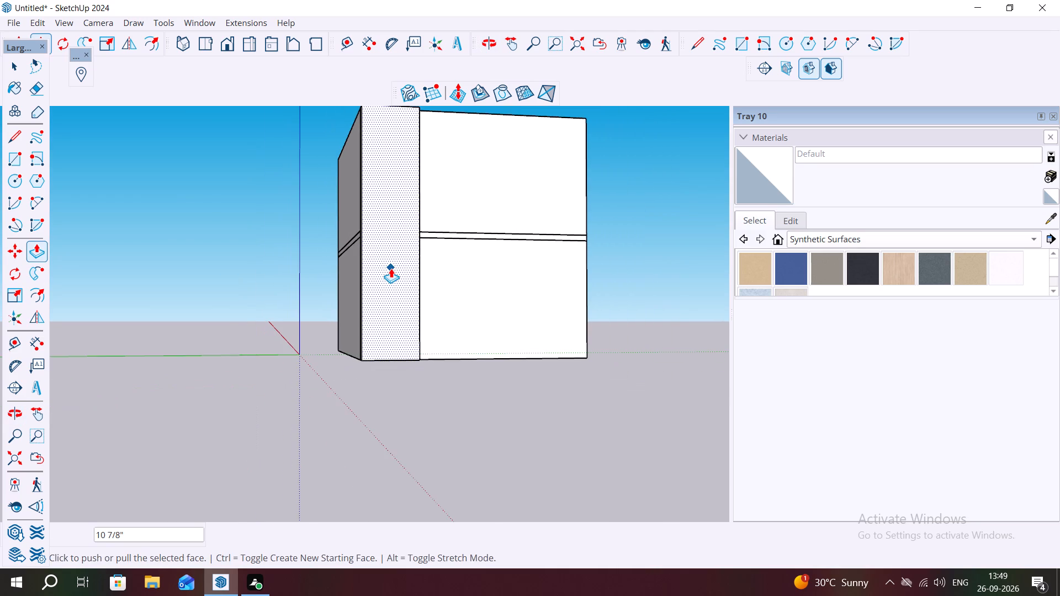
middle_drag(391, 268, 454, 310)
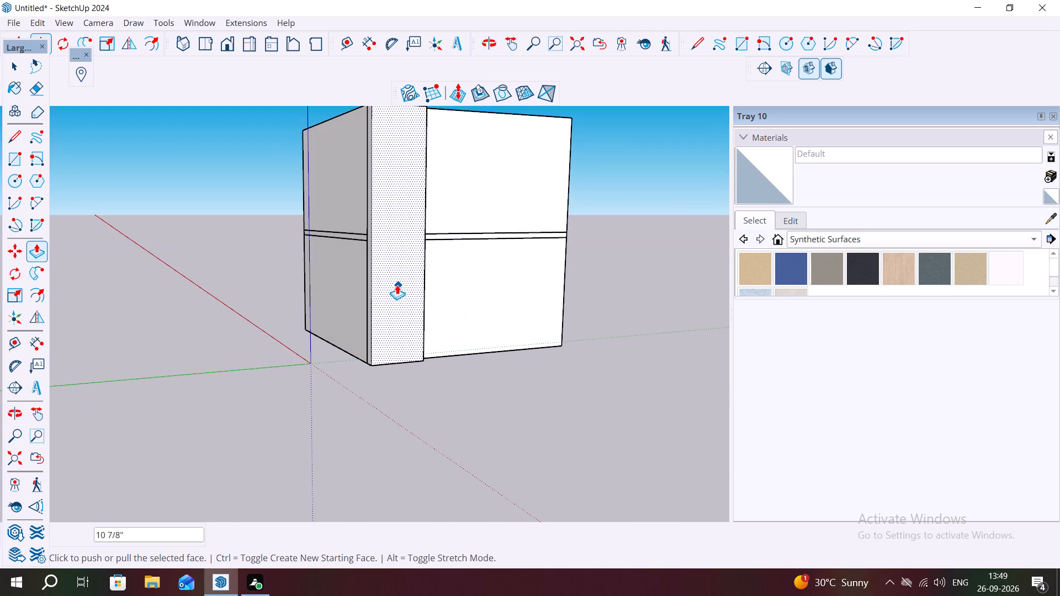
drag(394, 282, 410, 300)
key(1)
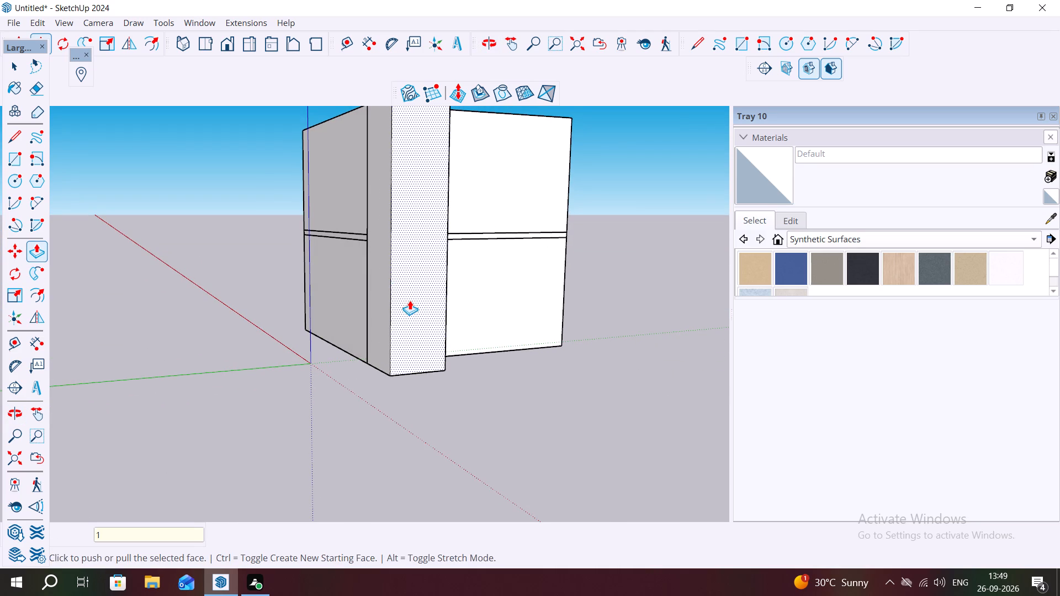
drag(410, 300, 394, 285)
key(1)
key(apostrophe)
key(Return)
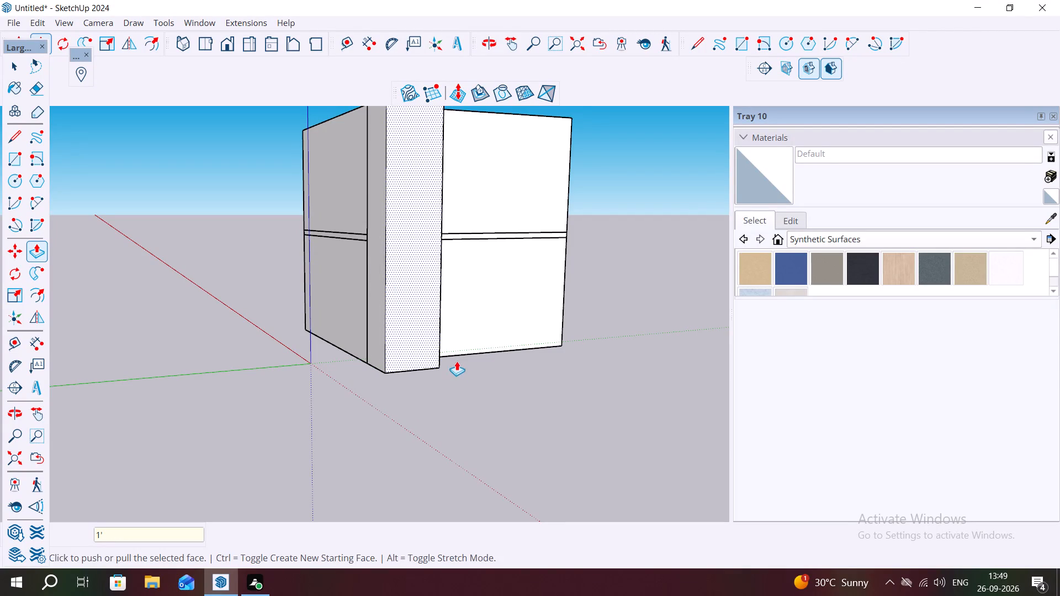
middle_drag(436, 350, 284, 368)
scroll(242, 373, down, 3)
key(Escape)
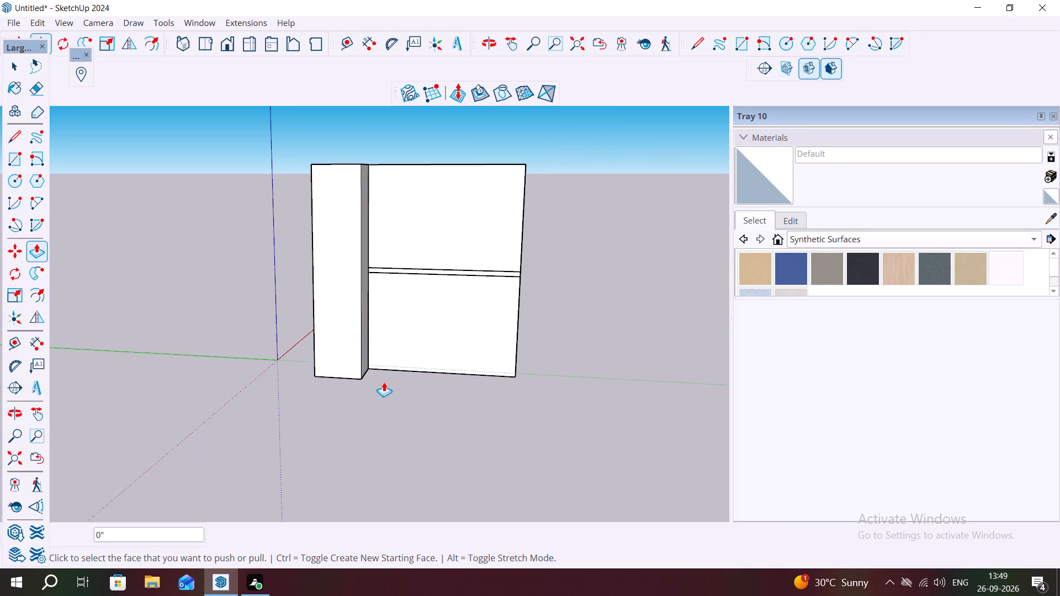
Draw a horizontal rectangle about 3' high on the upper front wall, from its top edge near the projection to its far side edge.
scroll(527, 369, down, 3)
key(space)
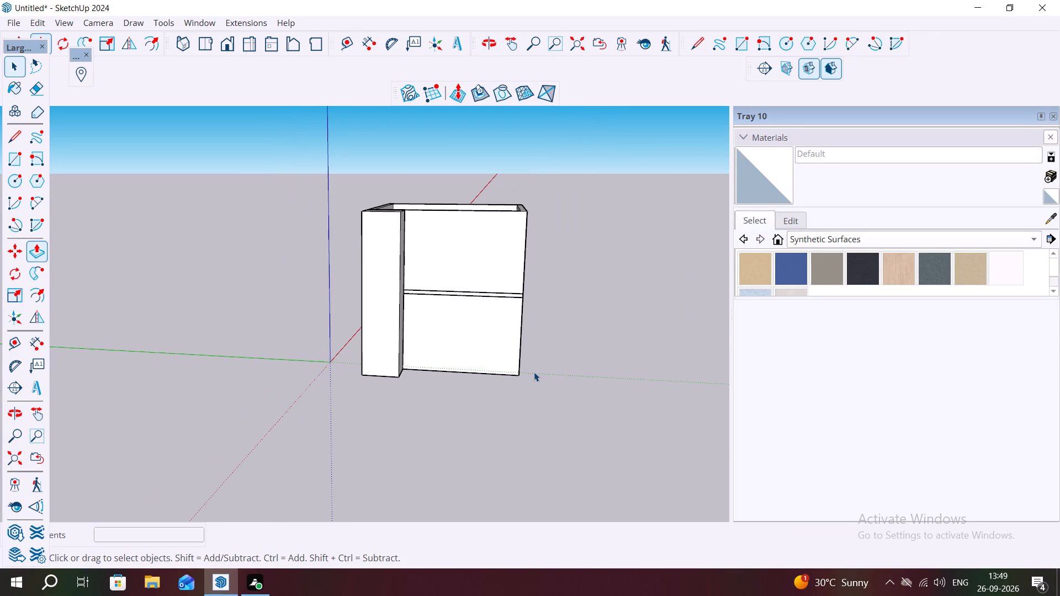
middle_drag(453, 319, 489, 428)
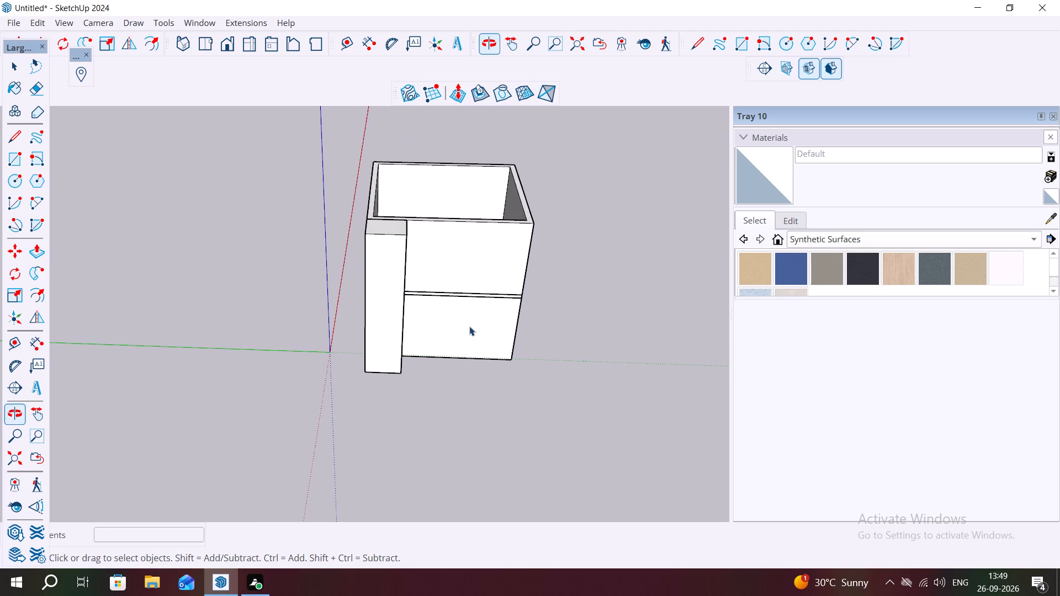
key(space)
scroll(475, 292, up, 4)
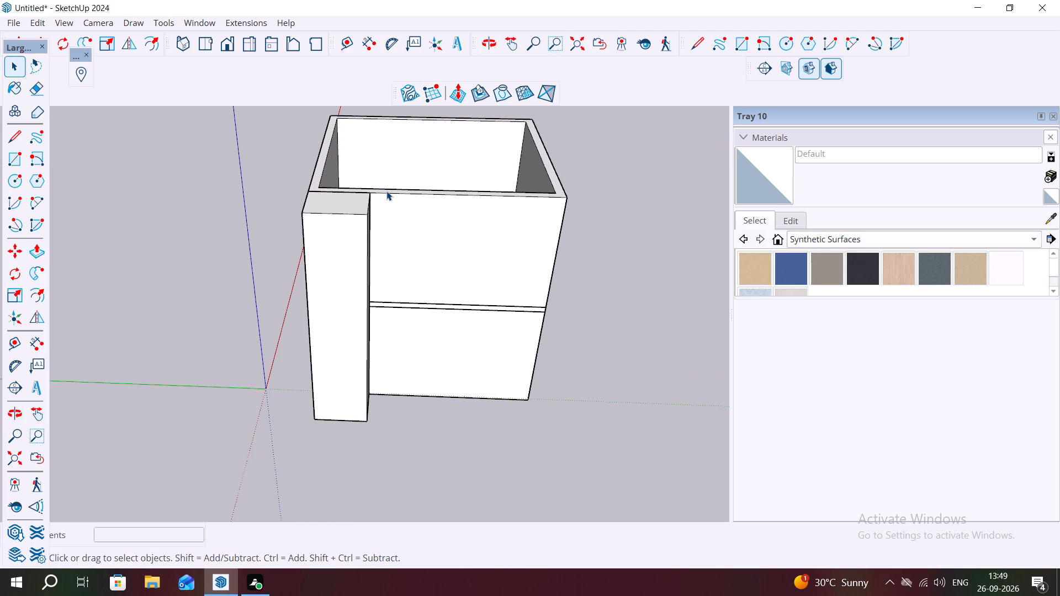
key(r)
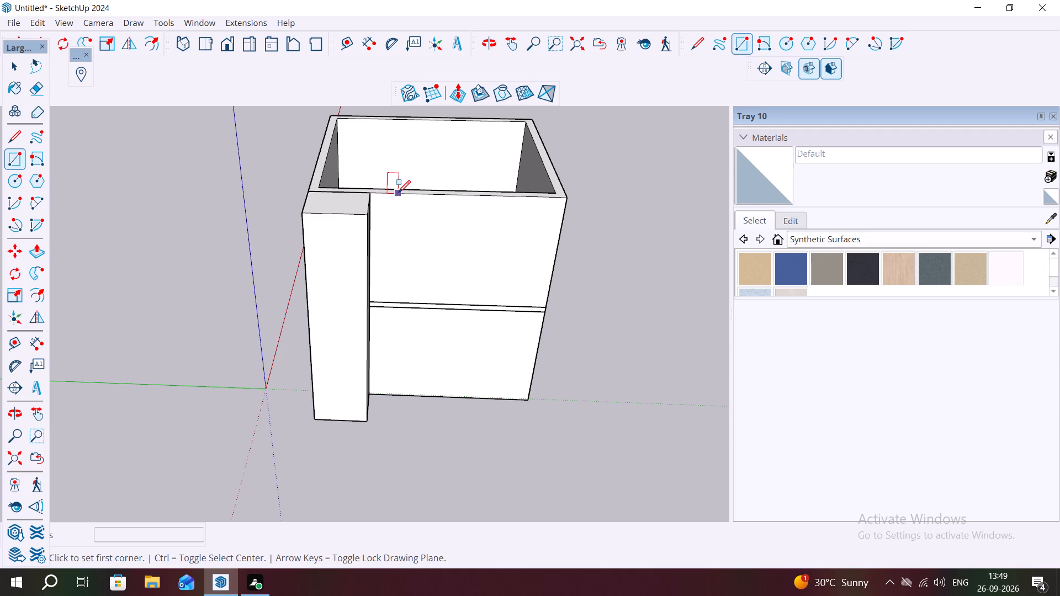
click(399, 195)
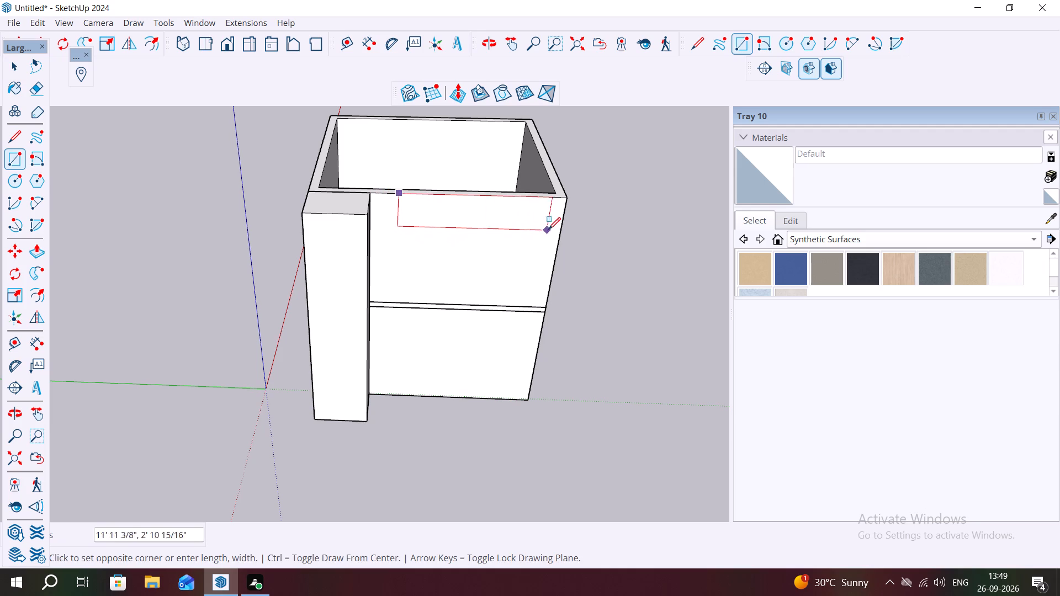
click(561, 230)
key(space)
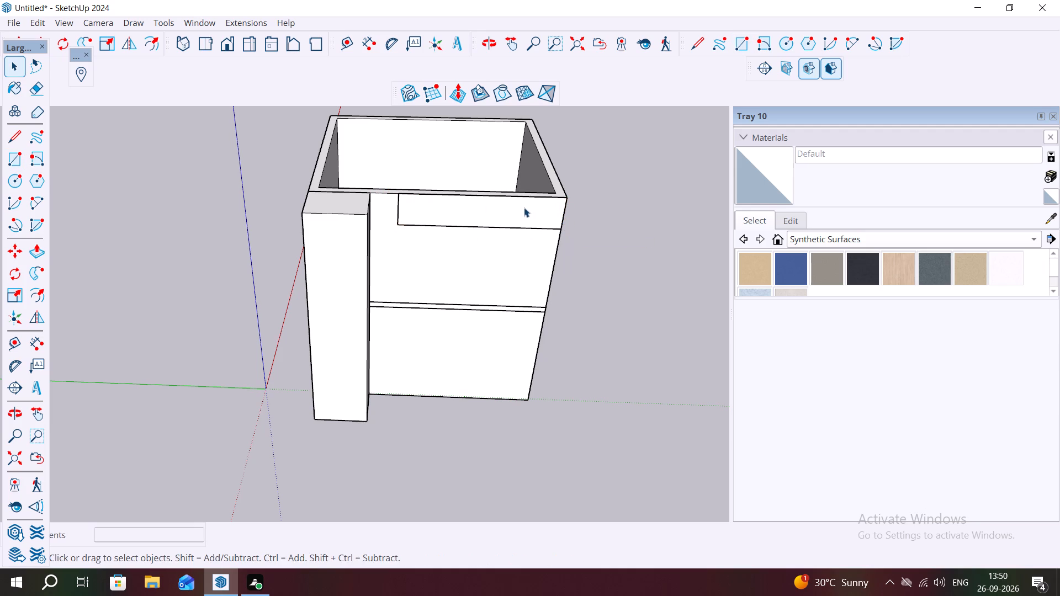
Push/Pull the horizontal rectangle on the upper front wall outward by 1'.
click(524, 207)
click(524, 211)
click(521, 213)
key(p)
click(479, 210)
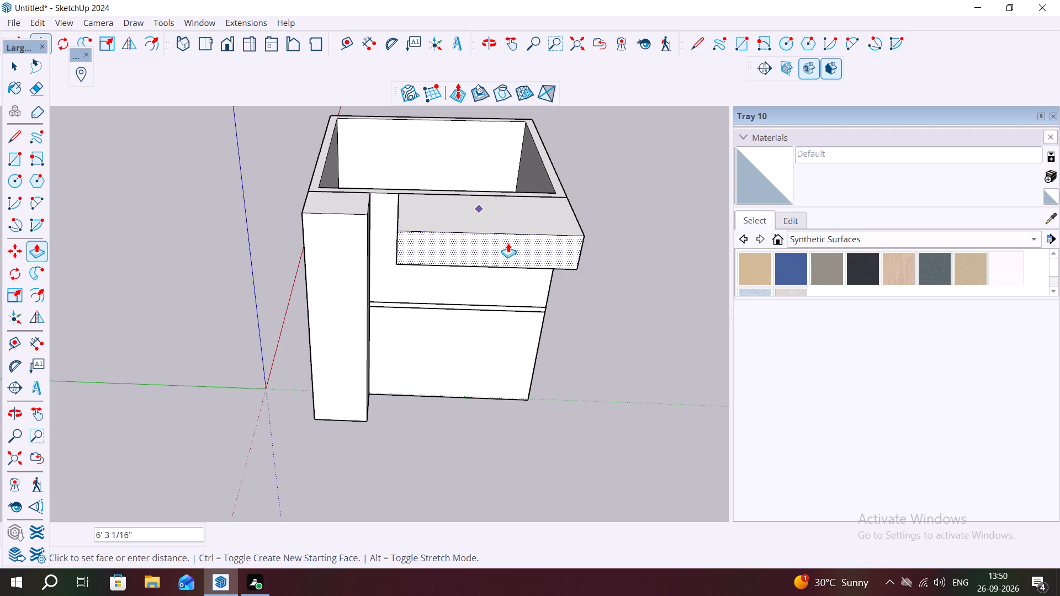
middle_drag(508, 243, 499, 192)
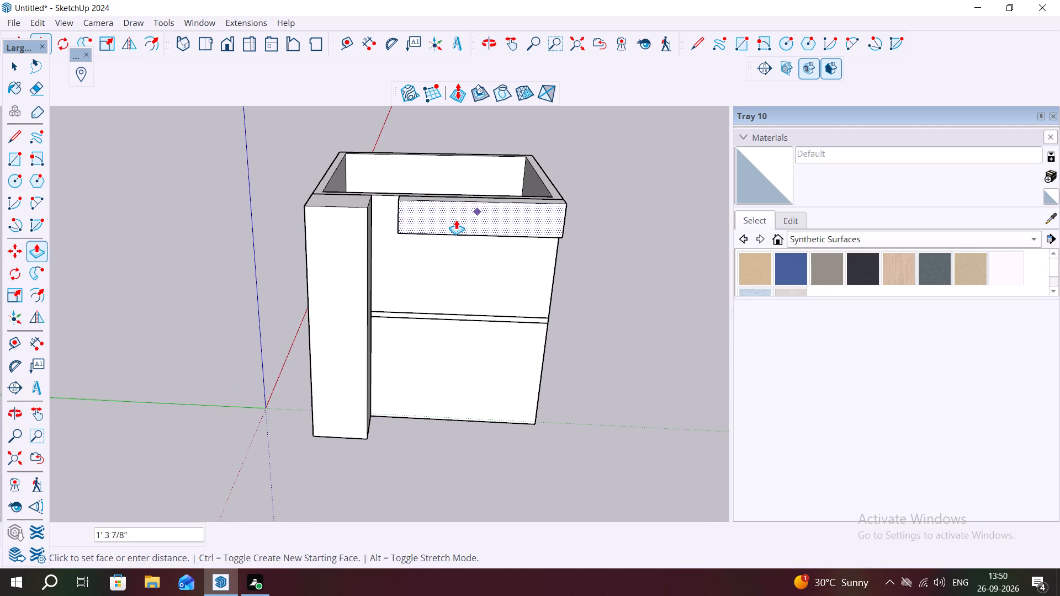
key(1)
key(apostrophe)
key(Return)
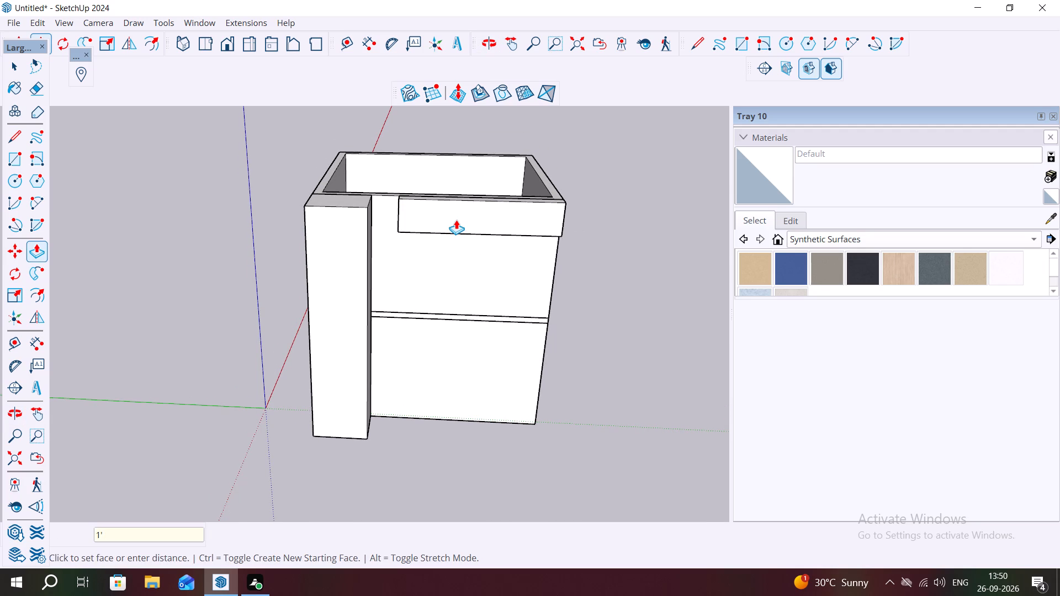
key(Return)
Push/Pull the front face of the upper horizontal band outward by a further 1'.
middle_drag(452, 230, 580, 237)
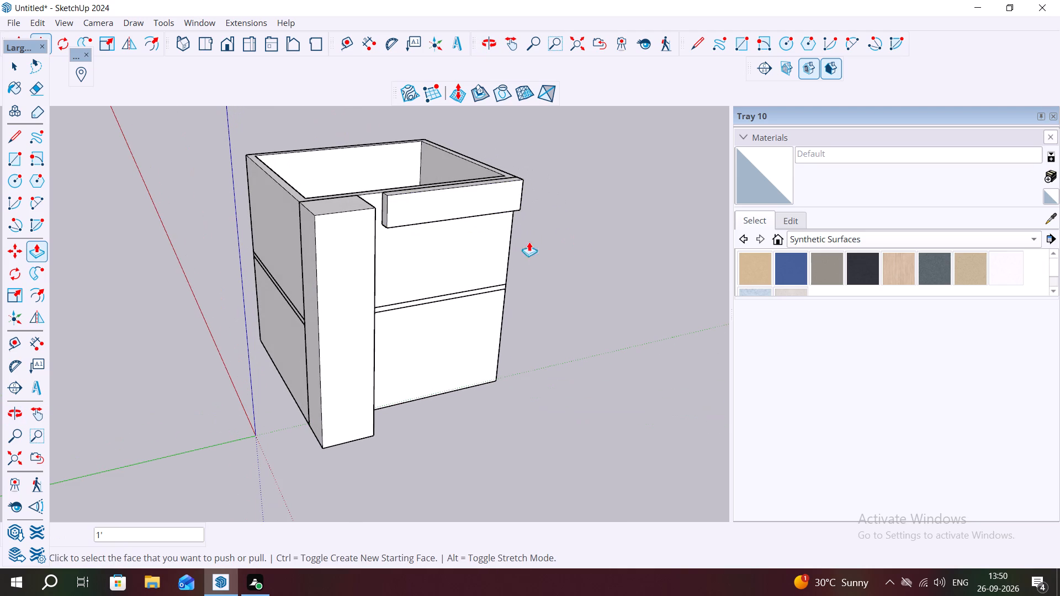
middle_click(406, 205)
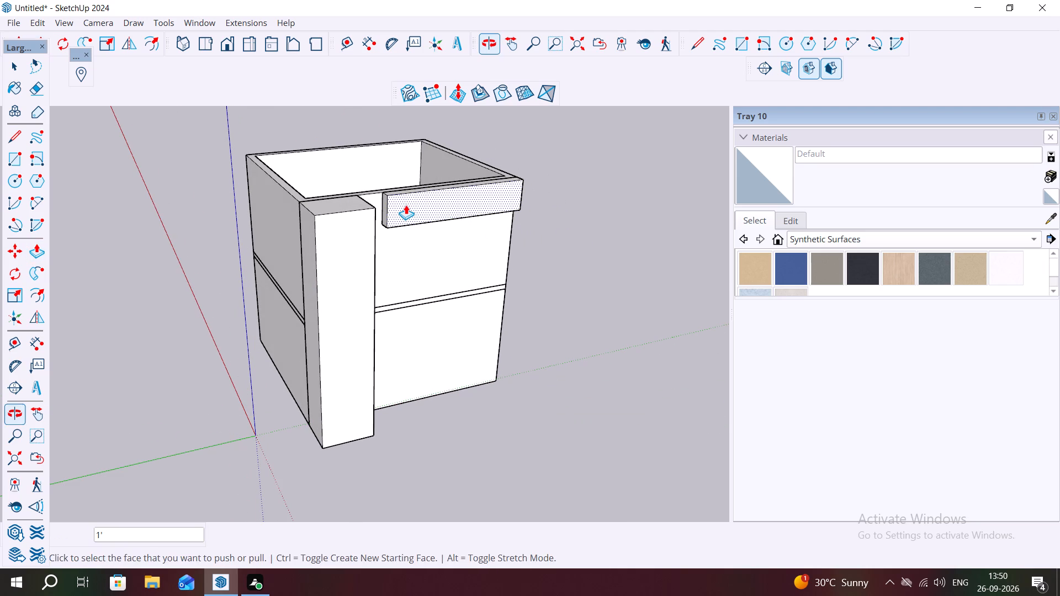
click(406, 205)
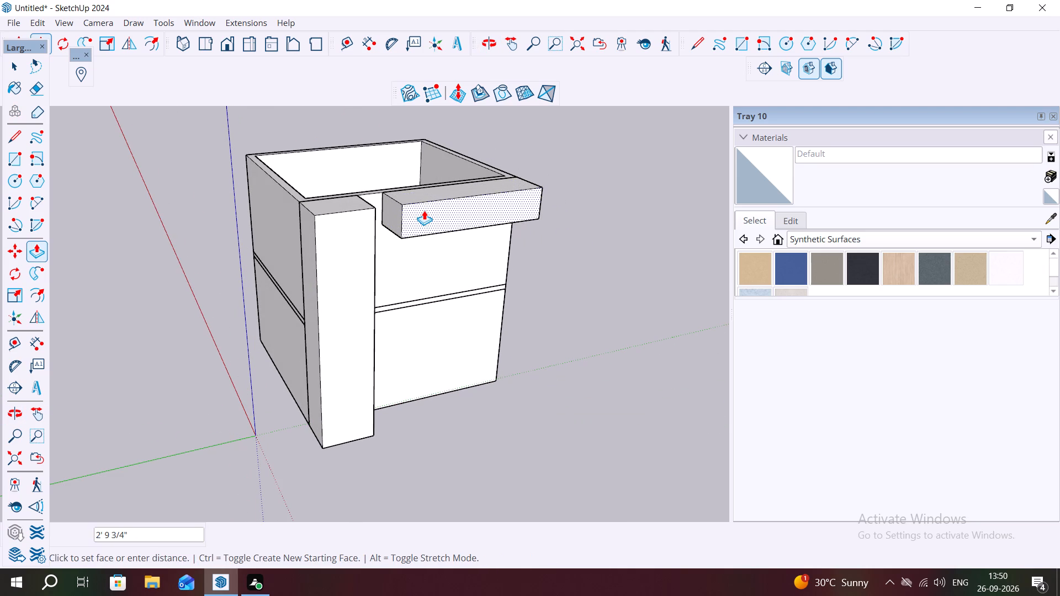
text(1')
key(Return)
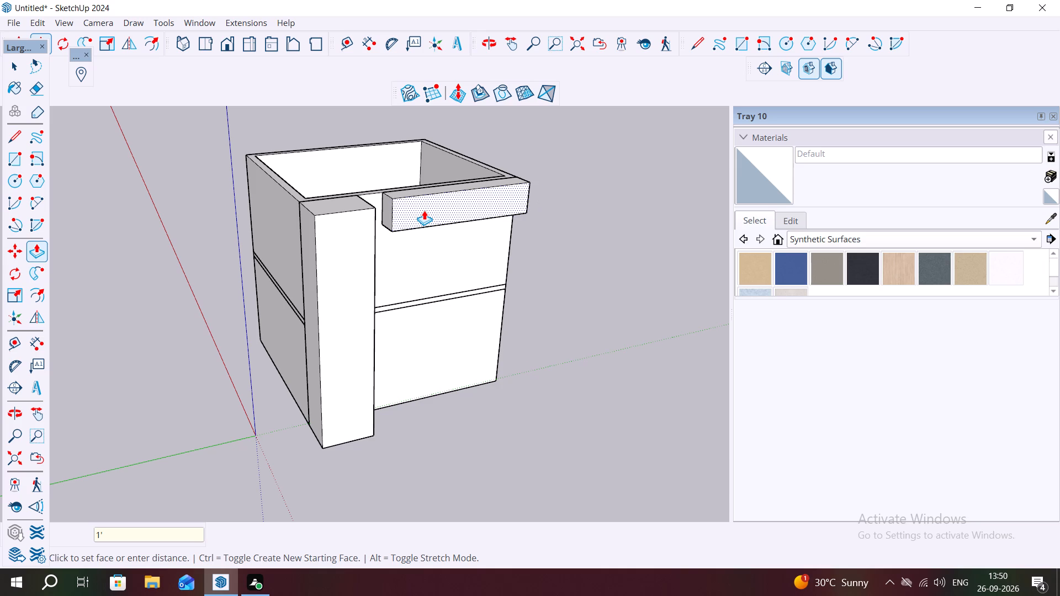
Measure how far the tall projection stands out from the front wall, along its top side edge, using the Dimension tool.
middle_drag(396, 209, 288, 339)
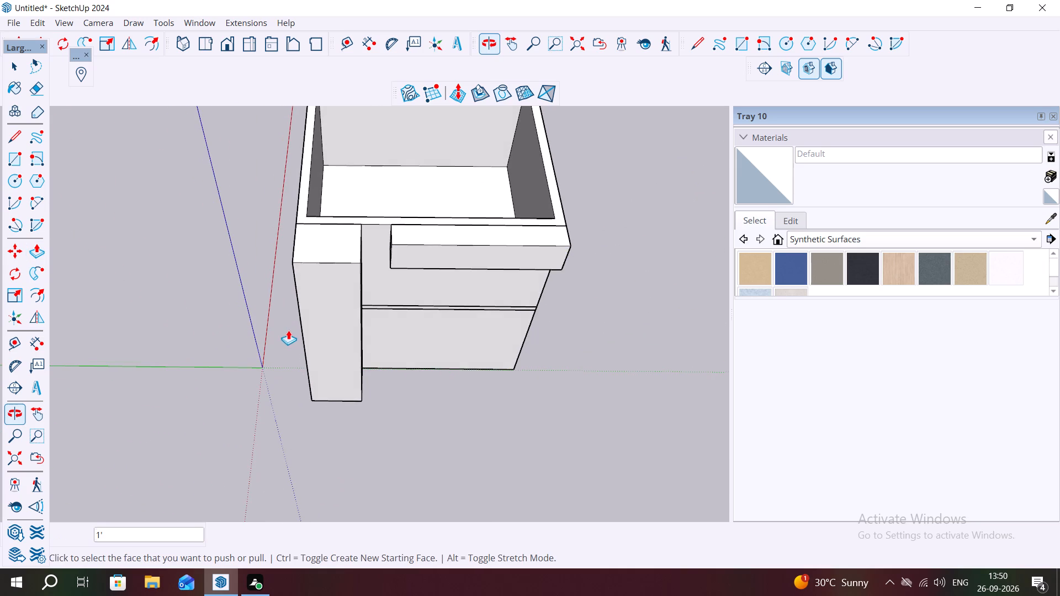
middle_drag(299, 258, 470, 273)
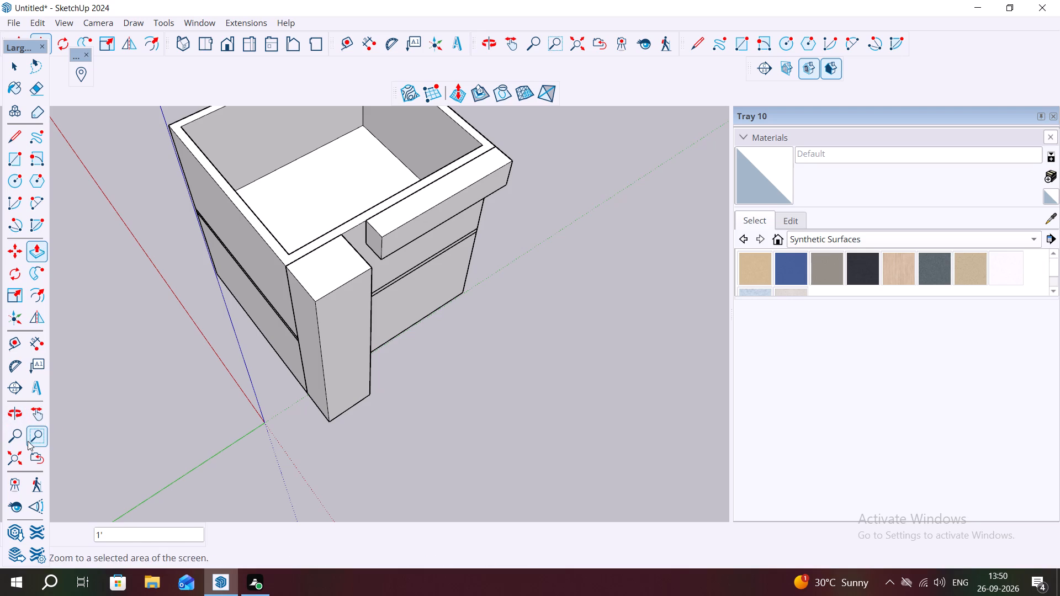
click(33, 342)
middle_drag(102, 366, 374, 301)
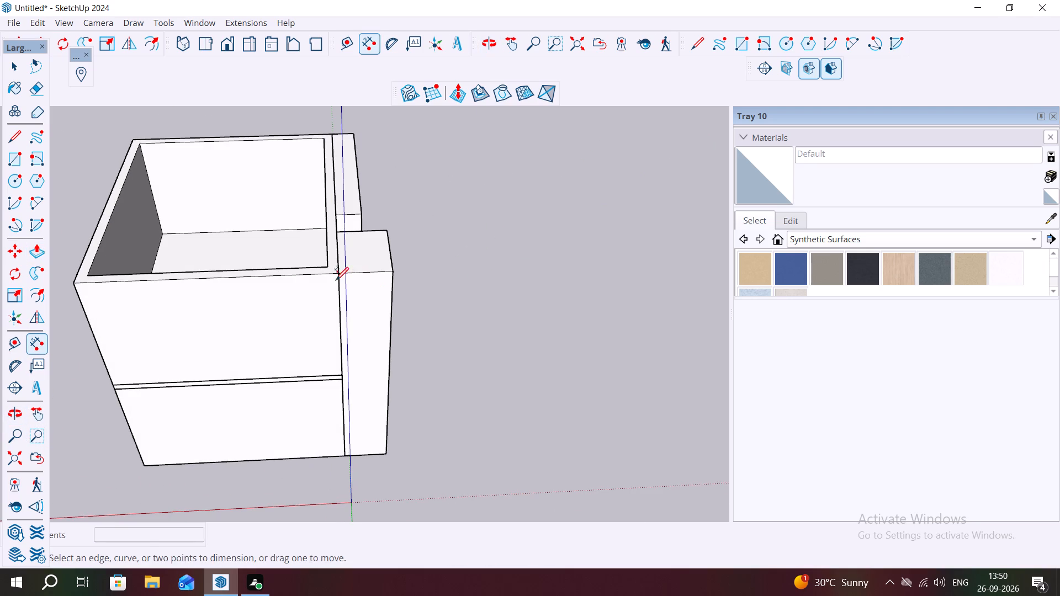
click(336, 275)
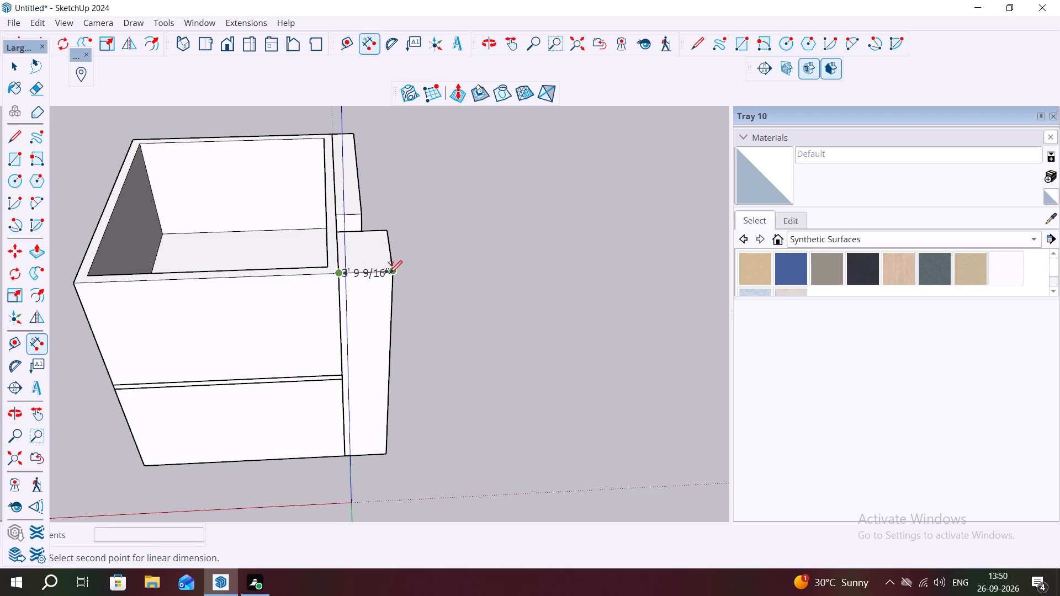
click(392, 273)
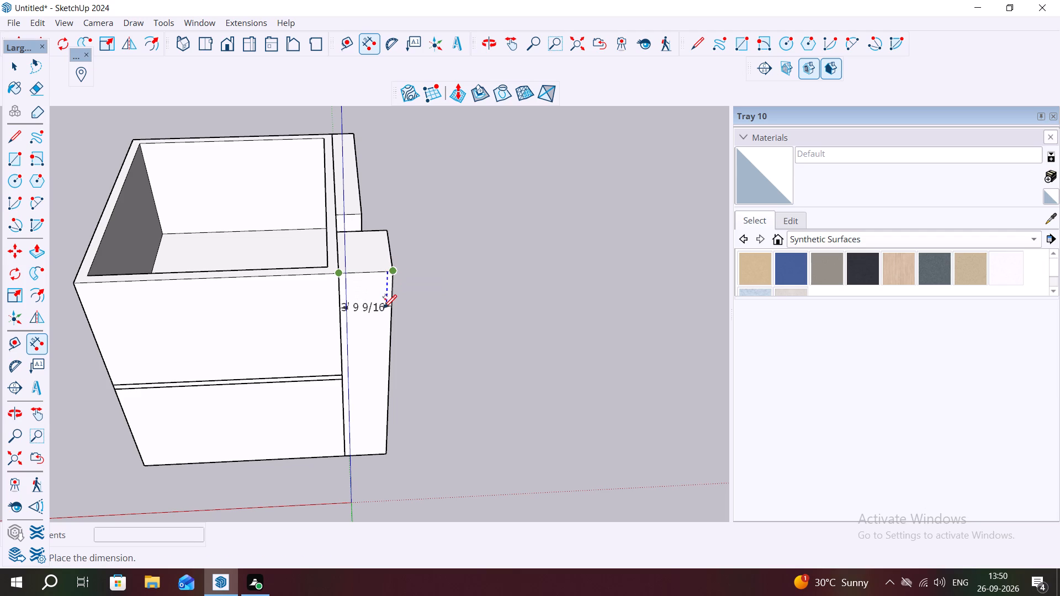
key(Escape)
middle_drag(382, 306, 87, 313)
middle_drag(340, 343, 248, 349)
key(space)
Draw a stepped line outline from the band's underside: about 5' 8" down, about 10' across, up, about 1' 9" across, and down to the slab line.
middle_drag(404, 279, 344, 203)
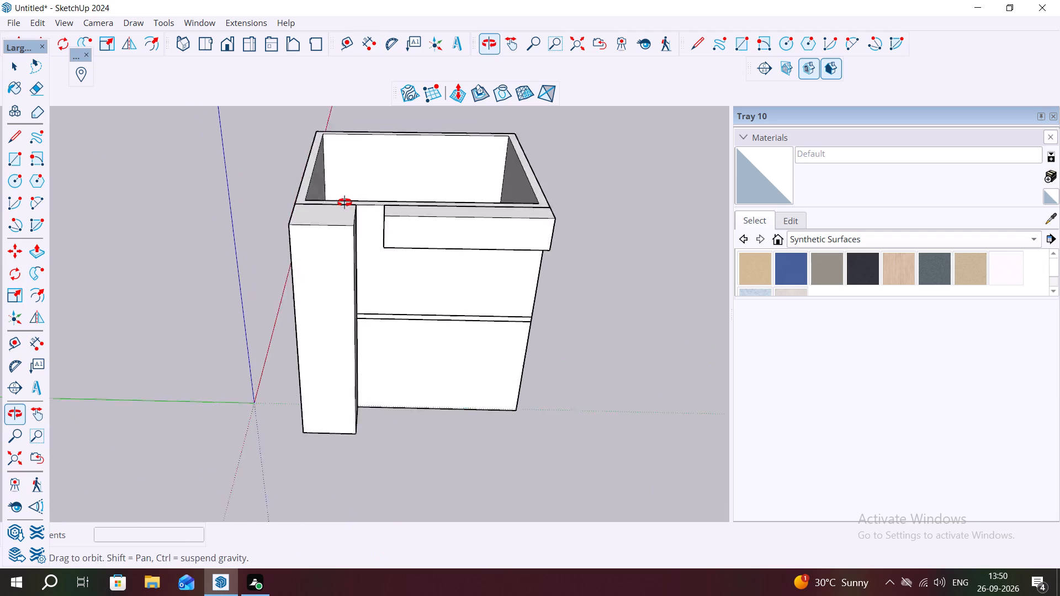
middle_drag(344, 203, 356, 194)
middle_drag(353, 260, 347, 208)
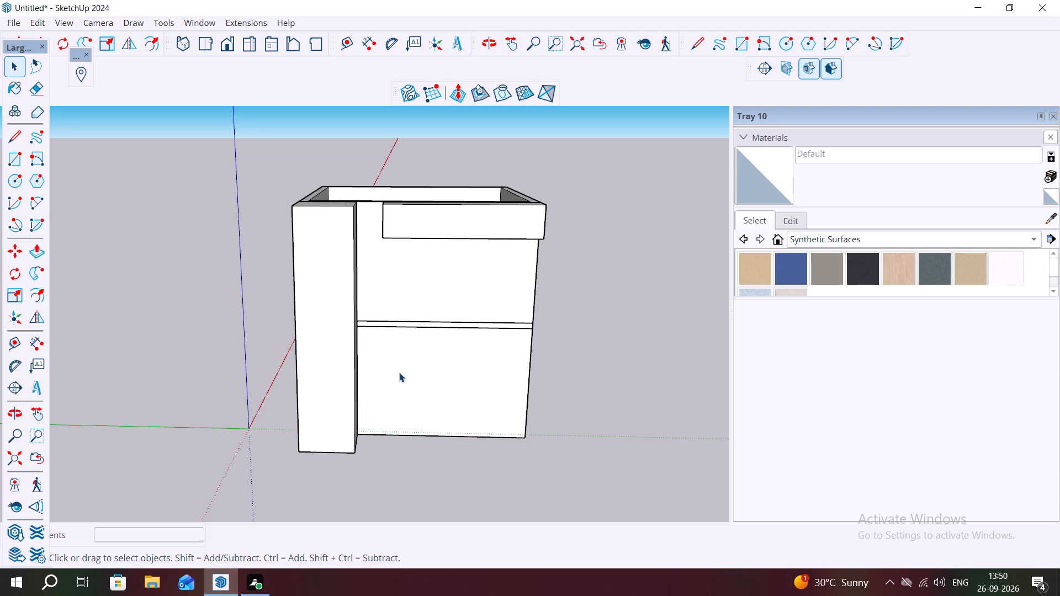
middle_drag(466, 254, 482, 193)
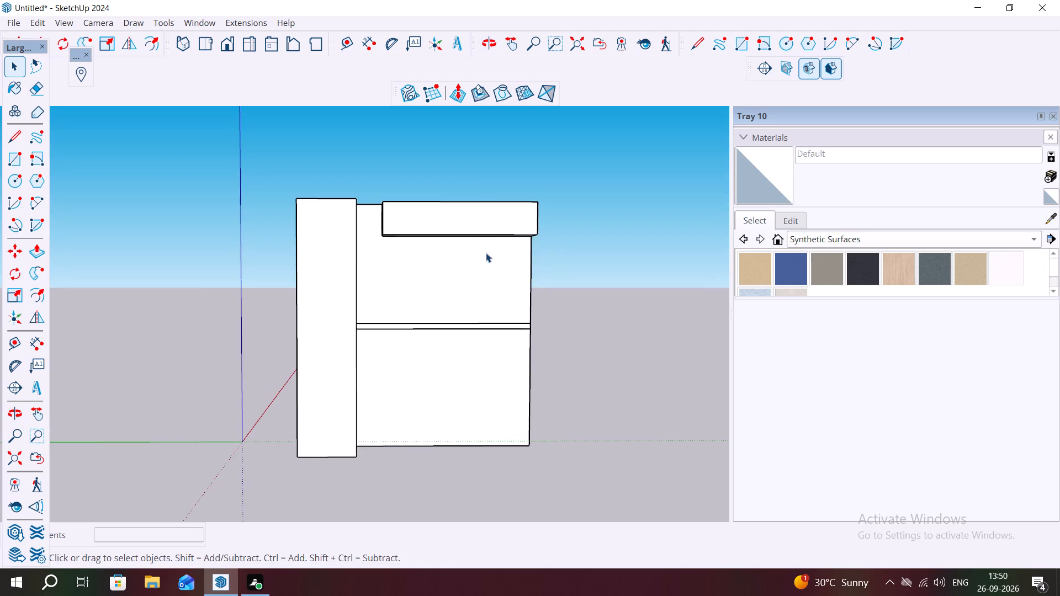
middle_drag(490, 246, 485, 189)
scroll(493, 237, up, 2)
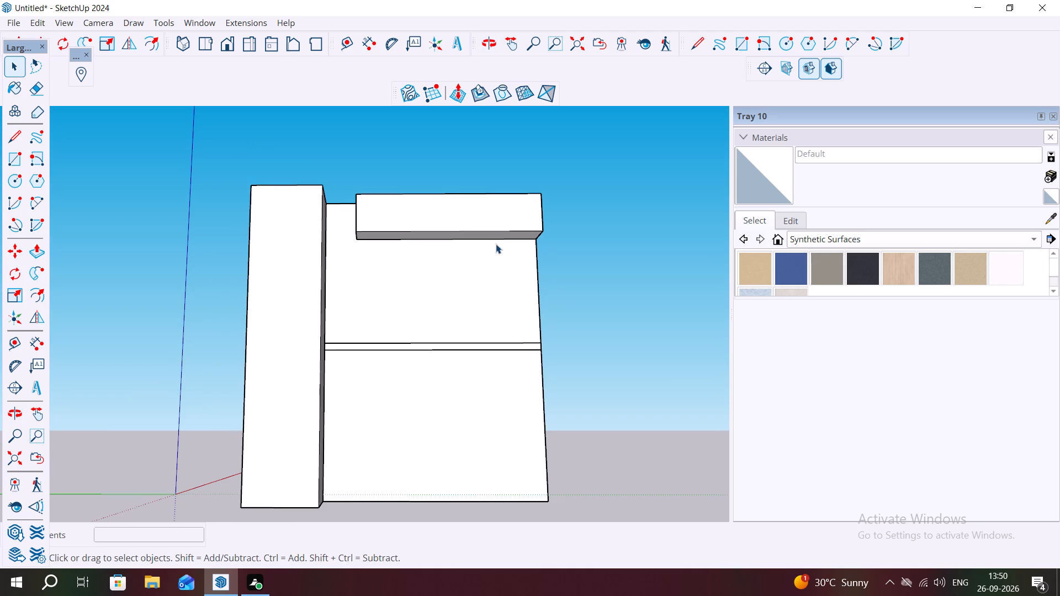
key(l)
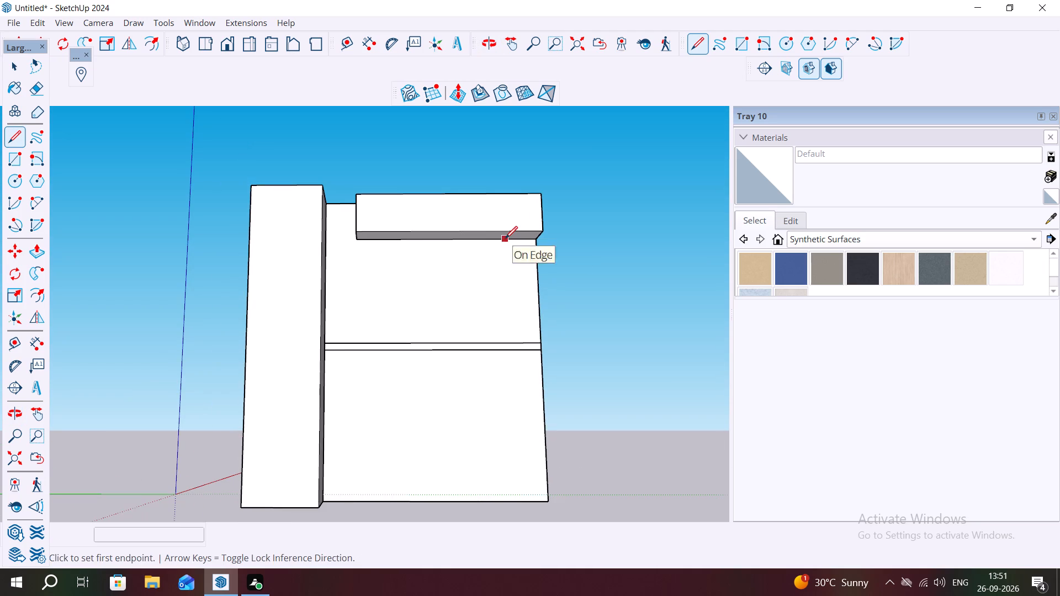
click(505, 238)
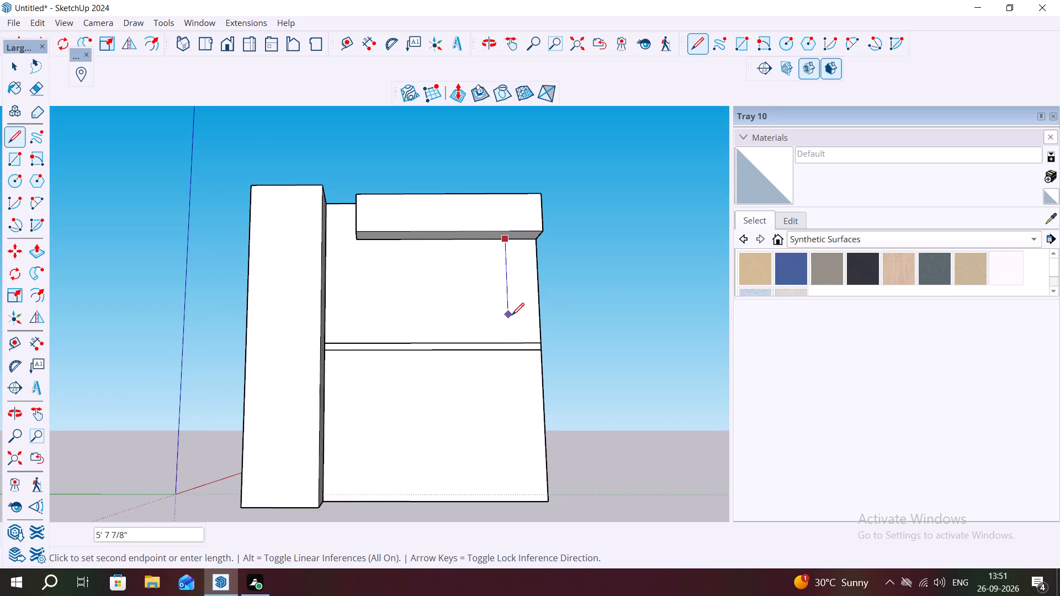
click(511, 315)
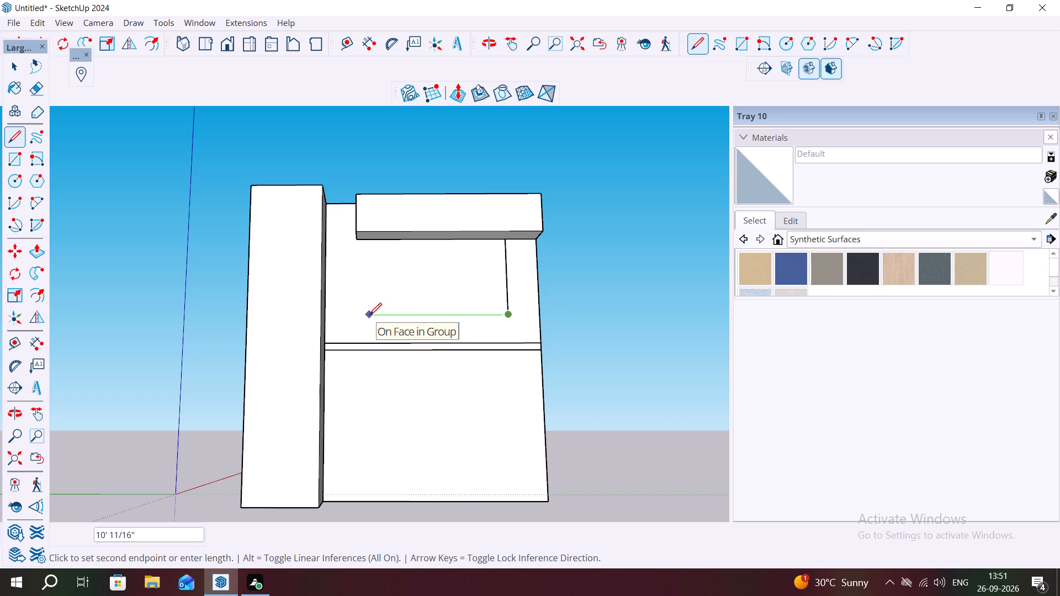
click(365, 317)
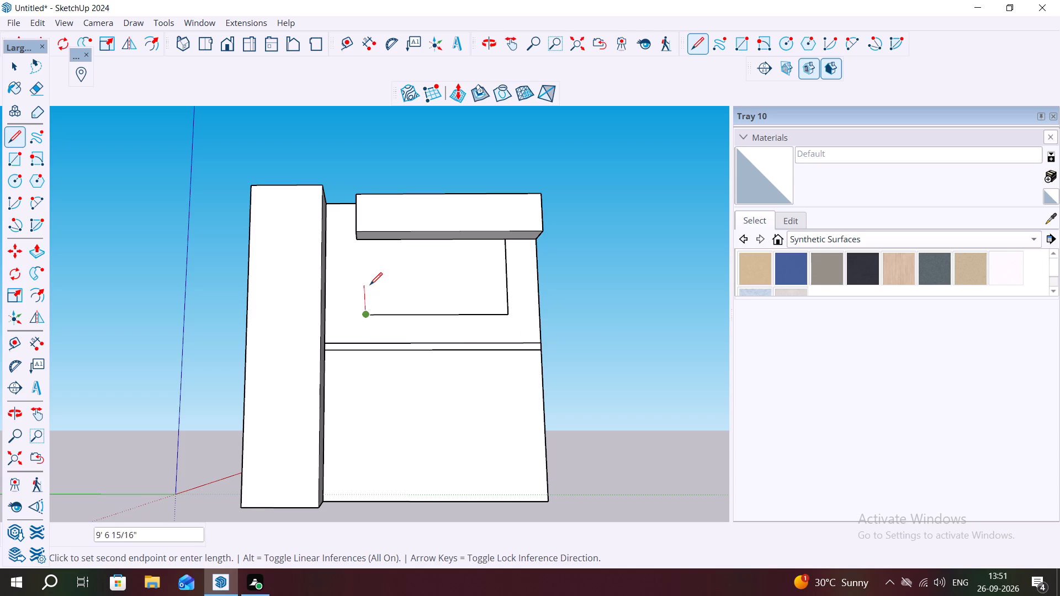
click(365, 282)
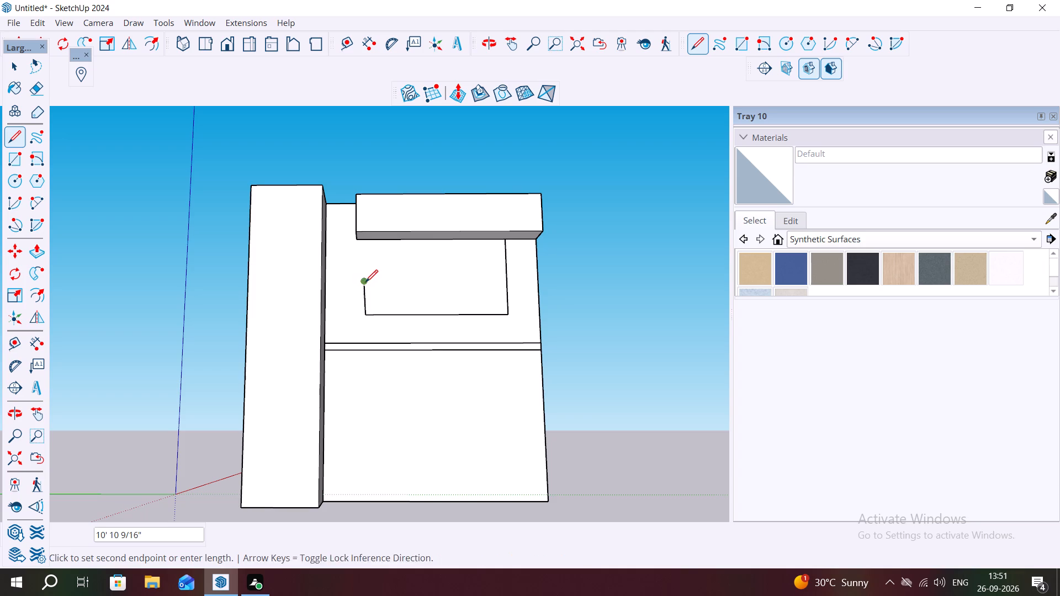
click(334, 284)
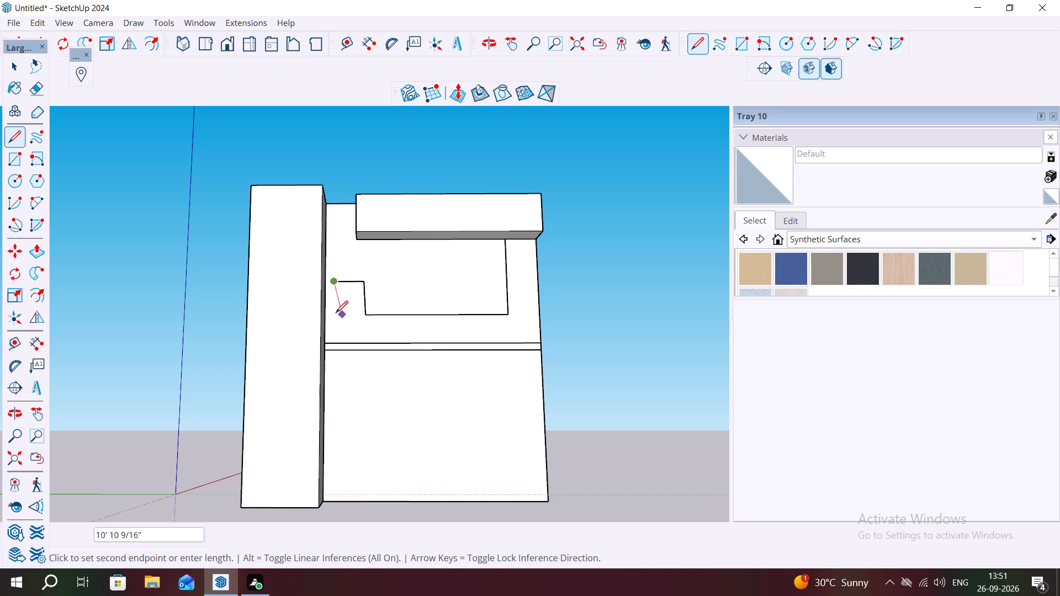
click(334, 343)
key(Escape)
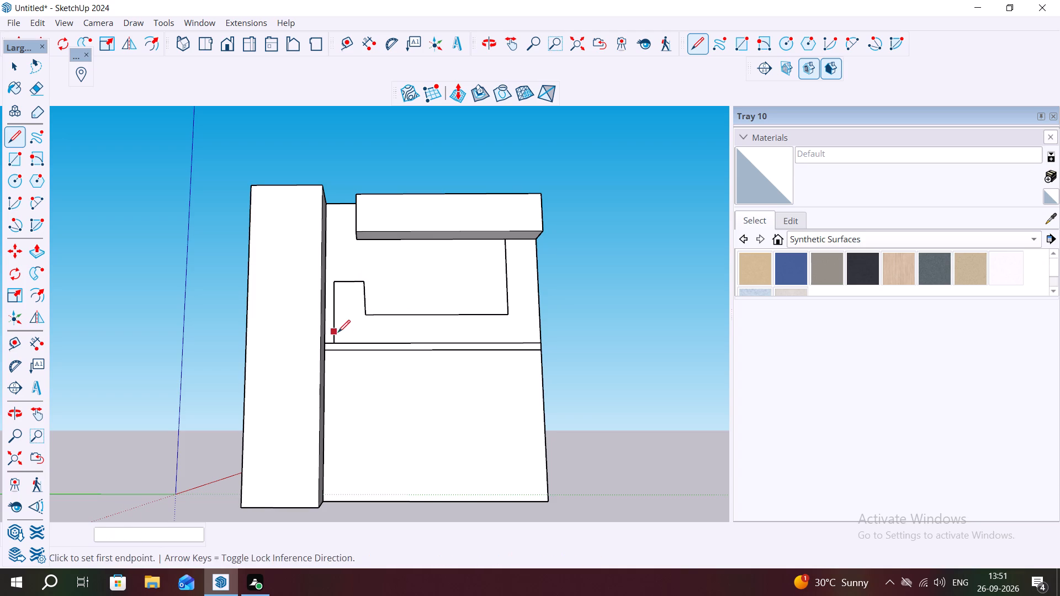
key(space)
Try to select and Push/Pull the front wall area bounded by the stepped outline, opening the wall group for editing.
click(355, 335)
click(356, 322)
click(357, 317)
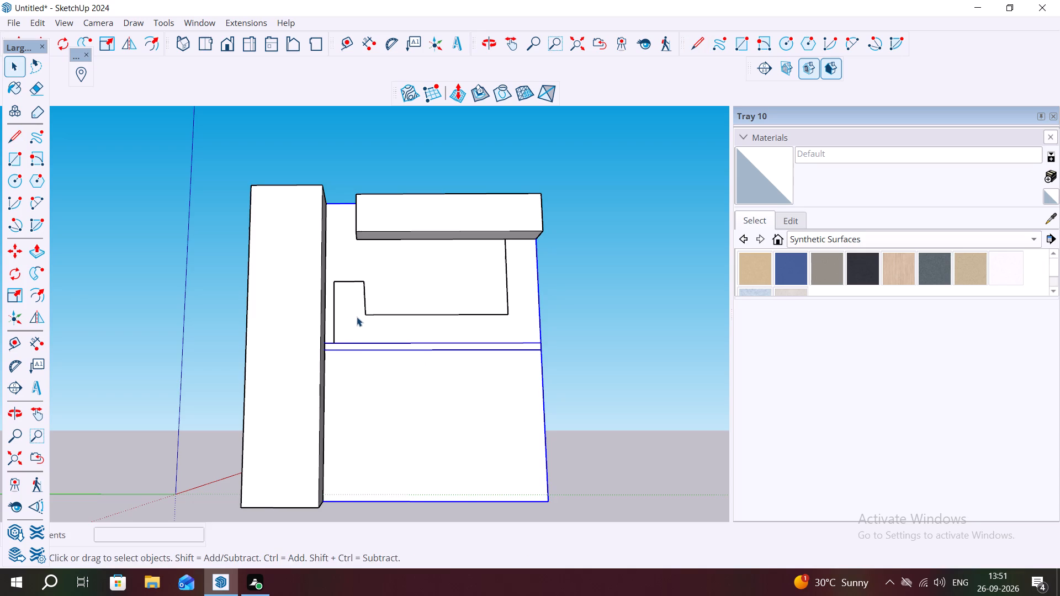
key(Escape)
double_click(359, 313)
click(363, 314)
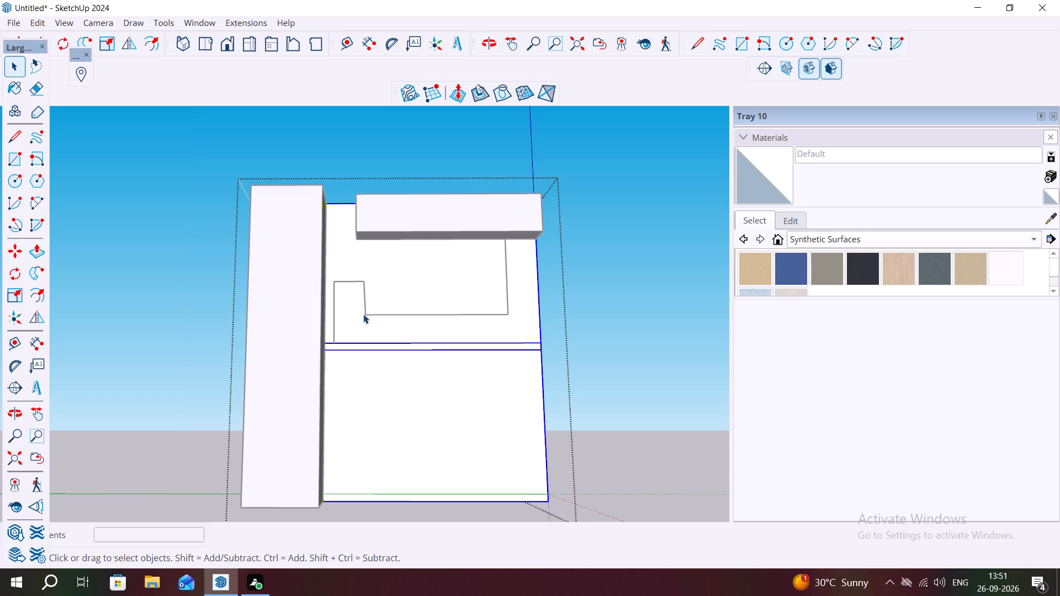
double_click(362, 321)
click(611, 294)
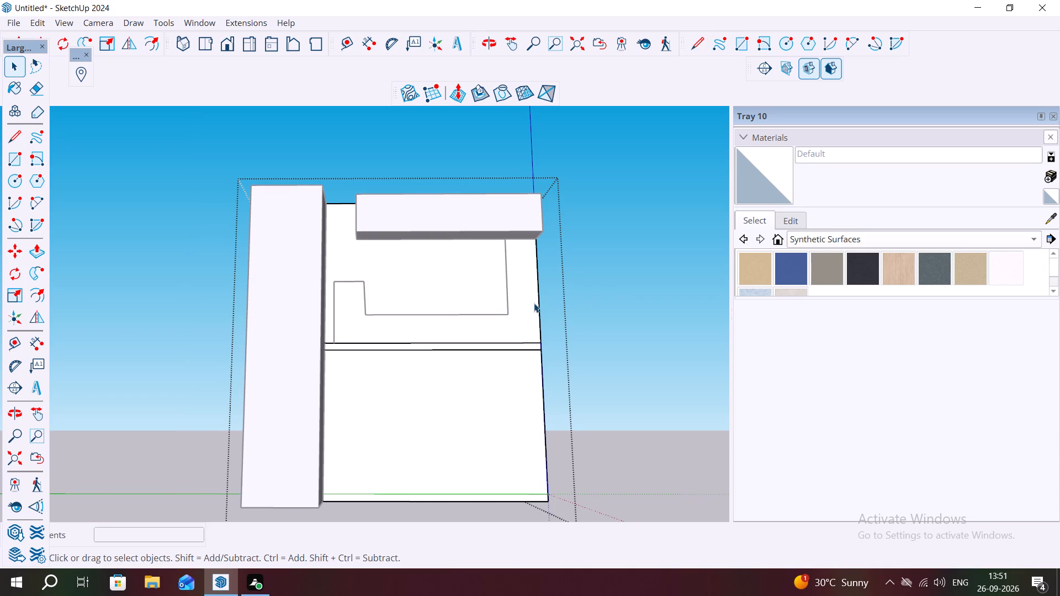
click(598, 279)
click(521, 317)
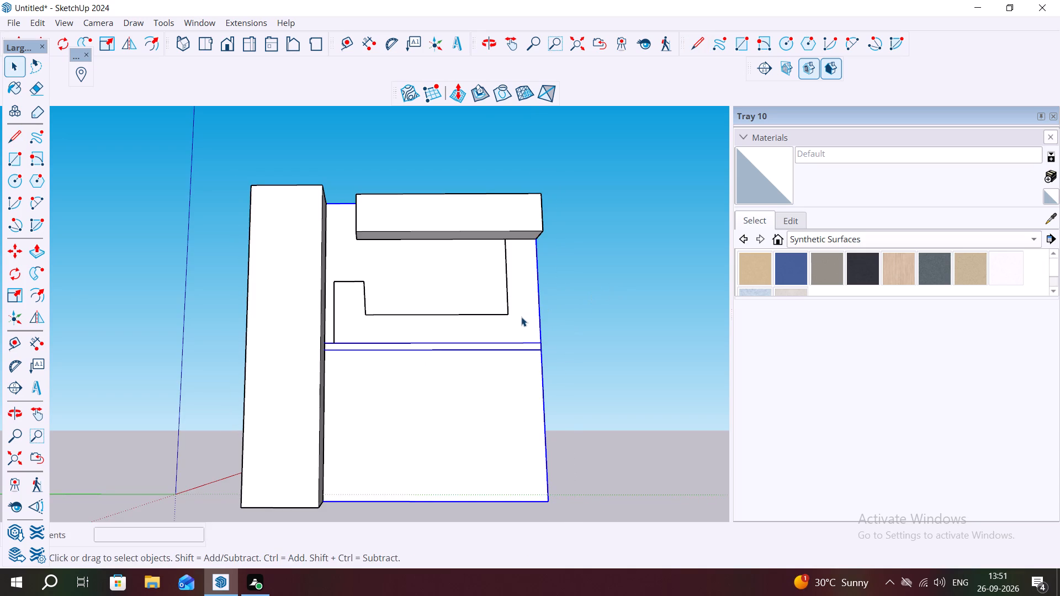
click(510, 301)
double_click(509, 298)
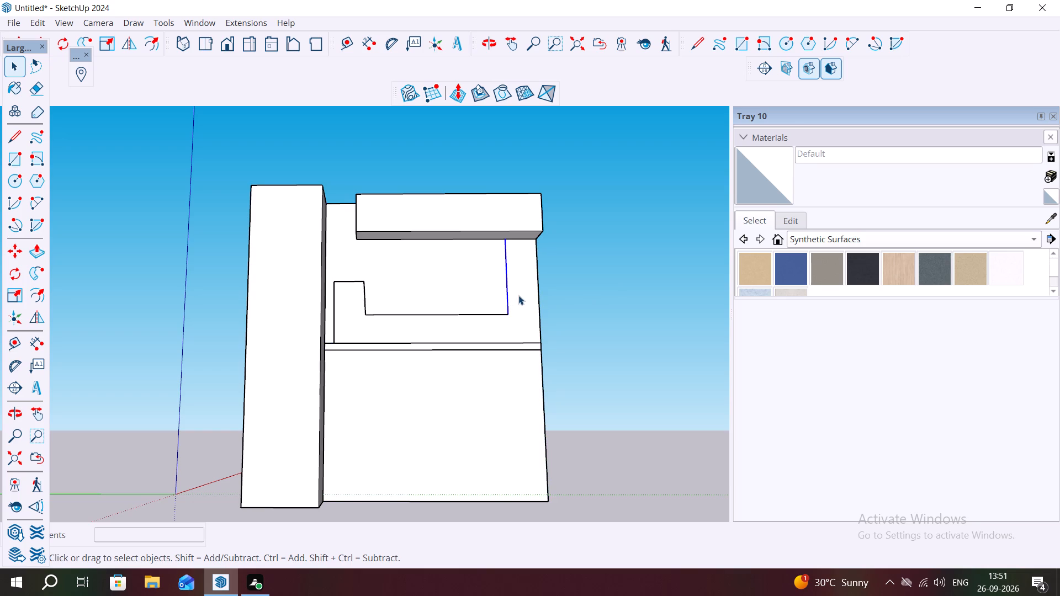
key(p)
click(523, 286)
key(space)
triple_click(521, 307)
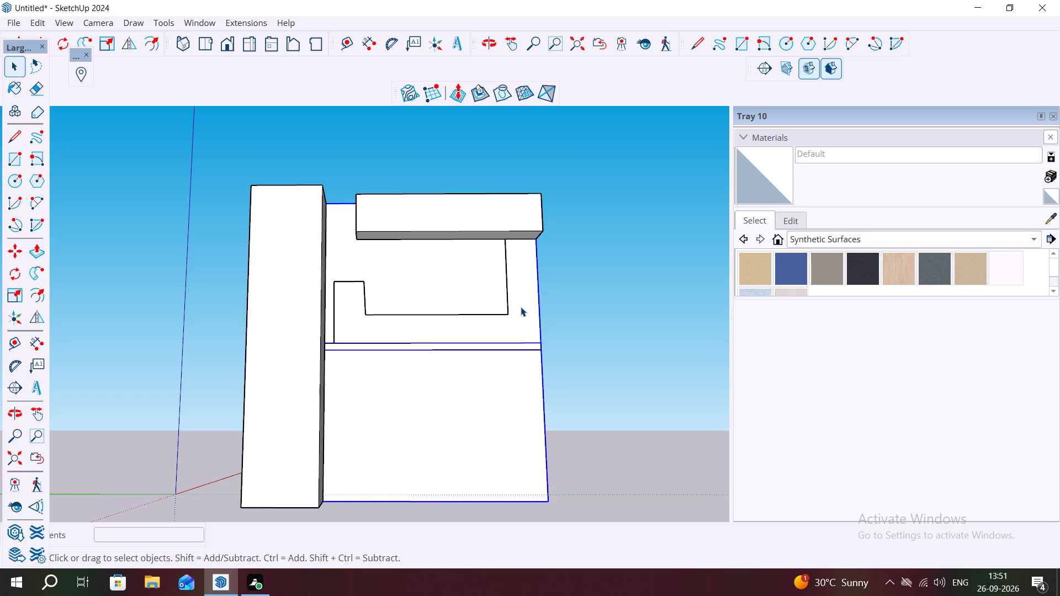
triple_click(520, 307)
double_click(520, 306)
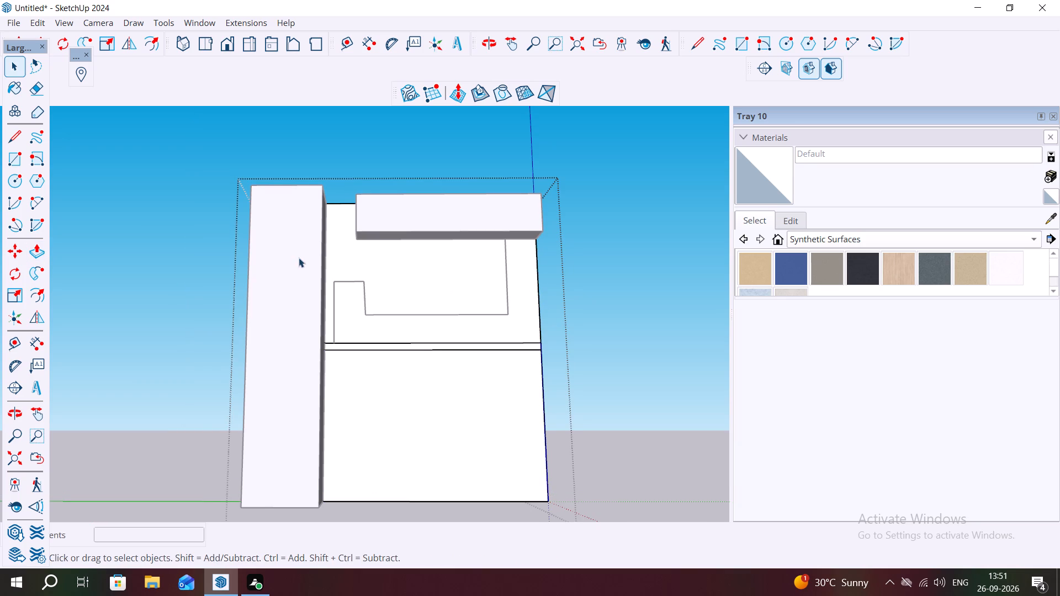
Undo the group editing and the last outline segments, back to the end of the long horizontal line above the slab.
middle_drag(273, 235, 251, 322)
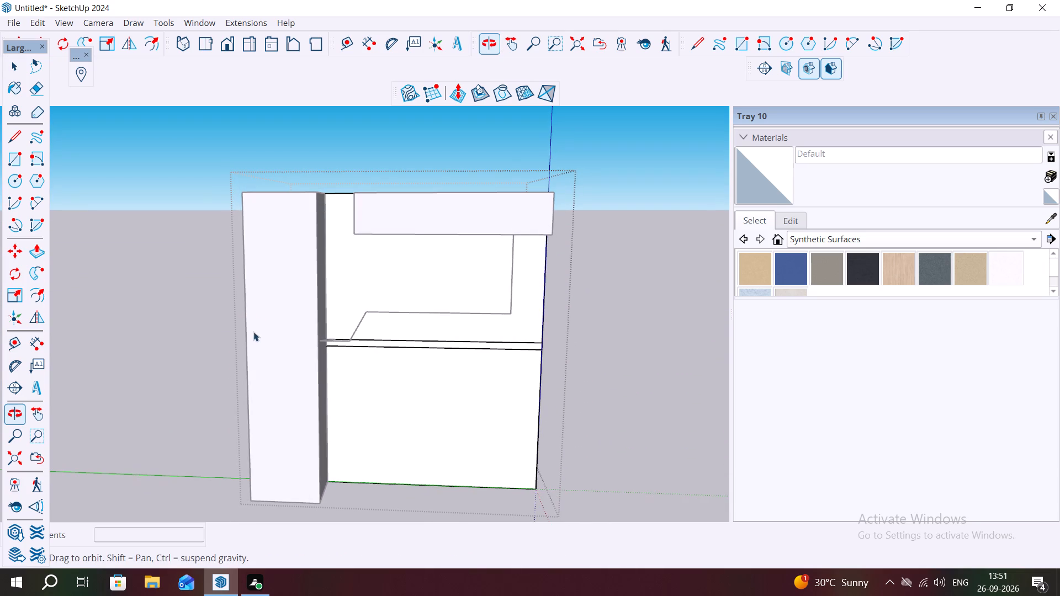
scroll(362, 303, up, 3)
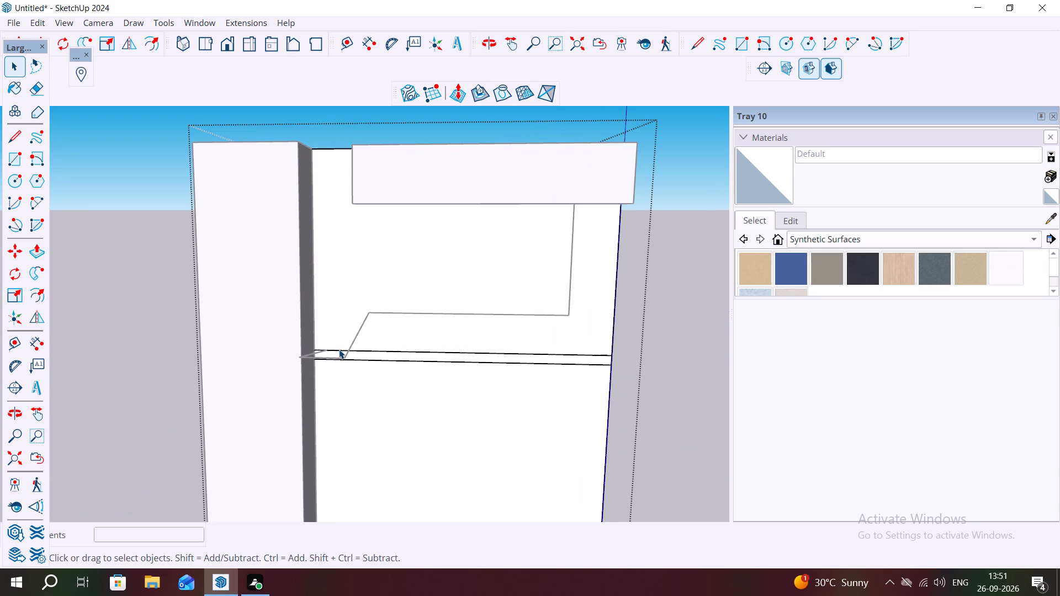
key(ctrl+z)
key(ctrl+z)
key(ctrl+z)
key(ctrl+z)
key(ctrl+z)
key(ctrl+z)
key(ctrl+z)
key(ctrl+z)
key(ctrl+z)
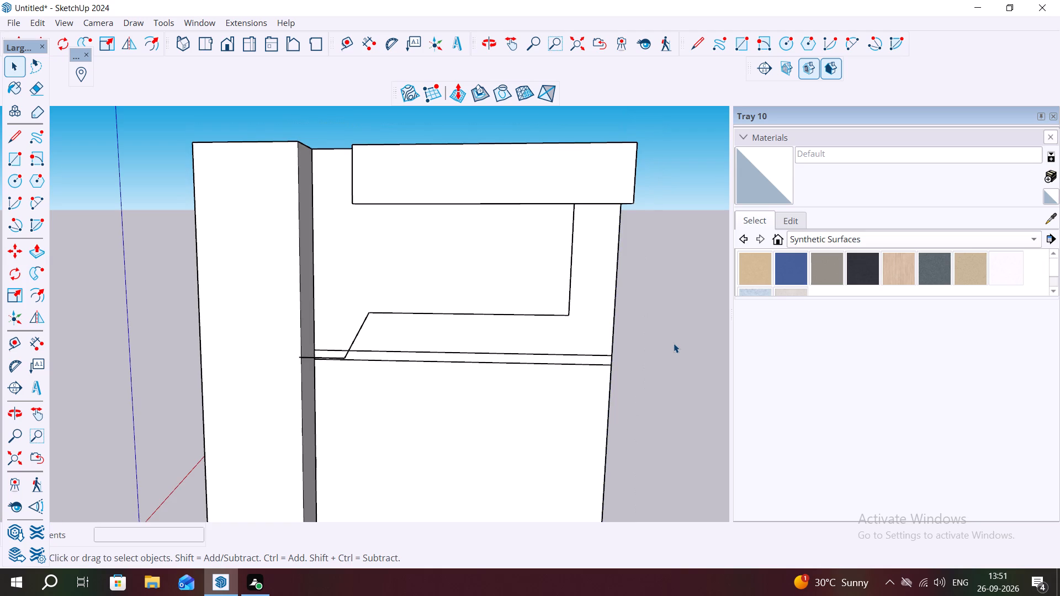
key(ctrl+z)
key(z)
key(ctrl+z)
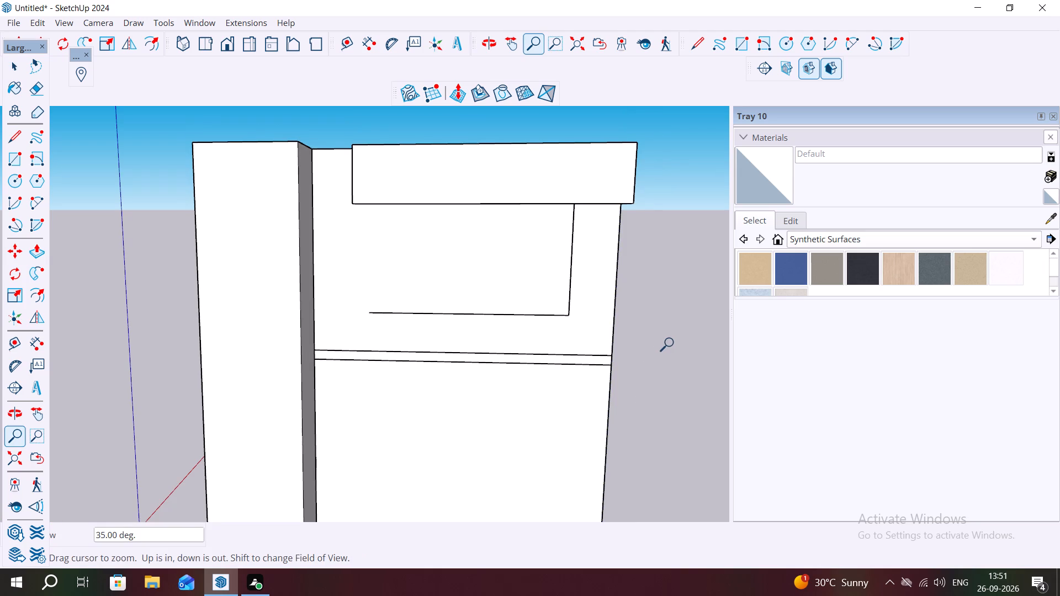
Redraw the outline's stepped end from the horizontal line's endpoint: about 2' 5" up, 1' 11 1/2" across, and 4' 6" down to the slab line.
key(l)
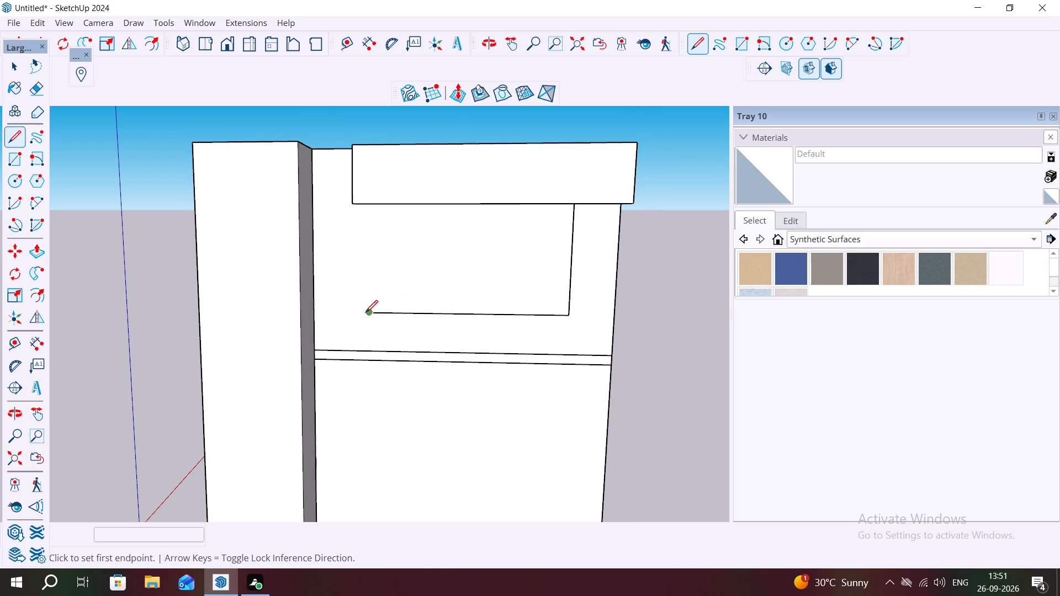
click(373, 314)
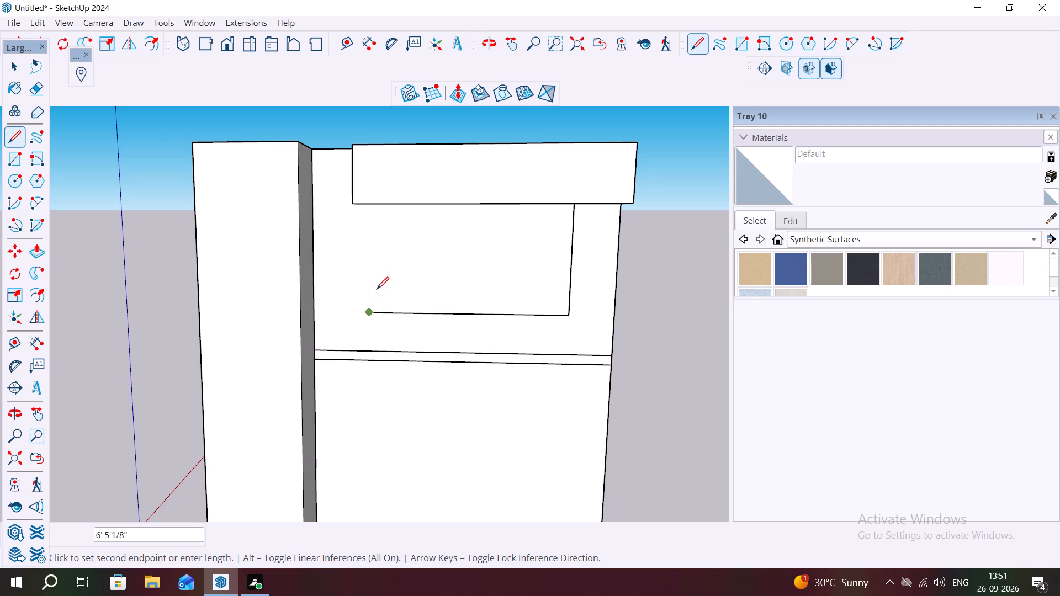
click(377, 267)
click(332, 269)
click(332, 349)
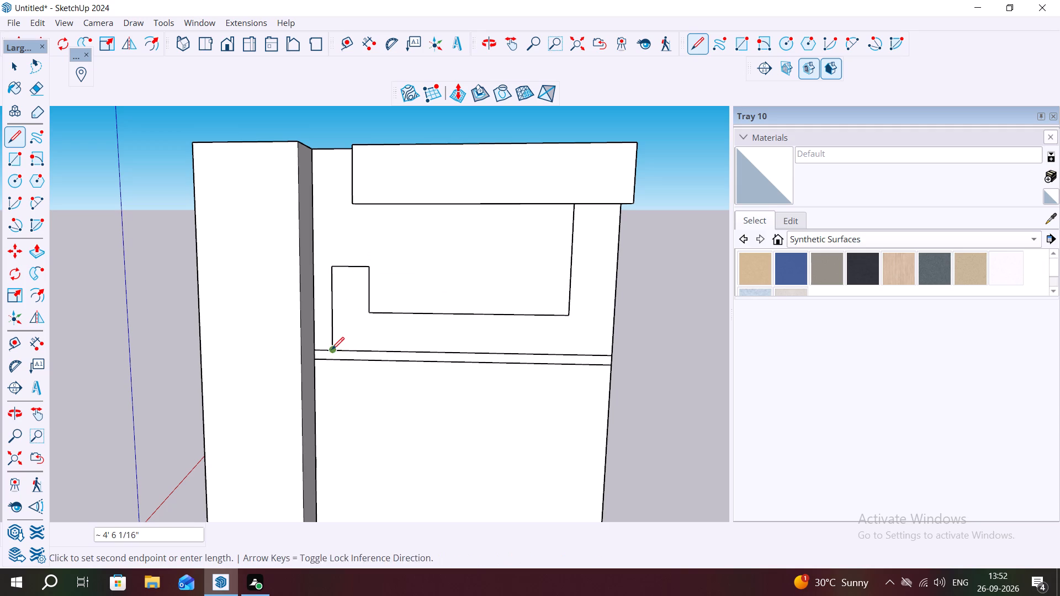
key(Escape)
Open the front wall group for editing and try to select the area bounded by the stepped outline.
key(space)
click(342, 306)
click(345, 304)
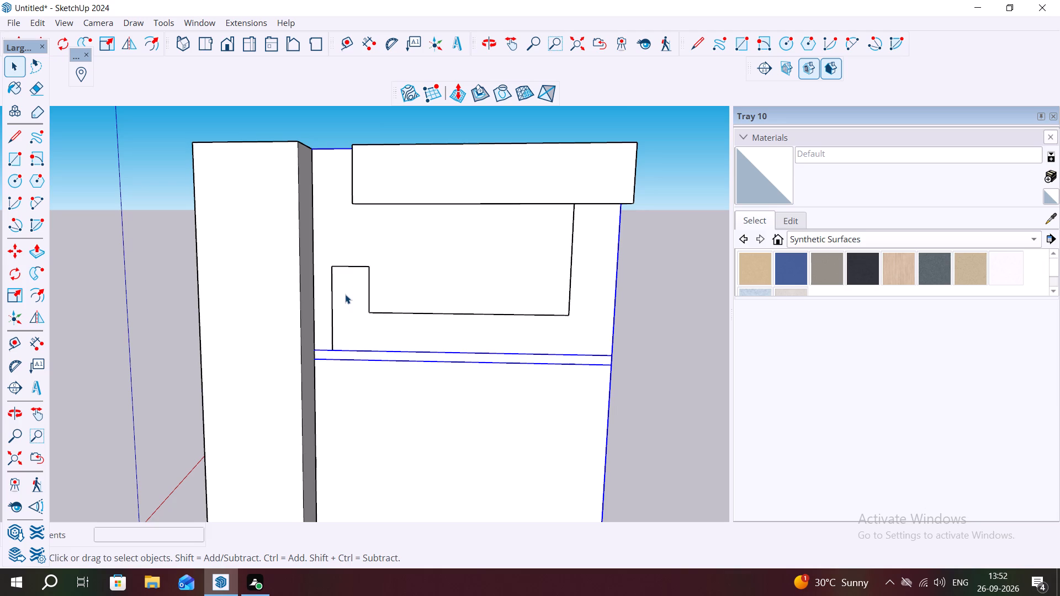
triple_click(346, 283)
triple_click(346, 282)
triple_click(346, 282)
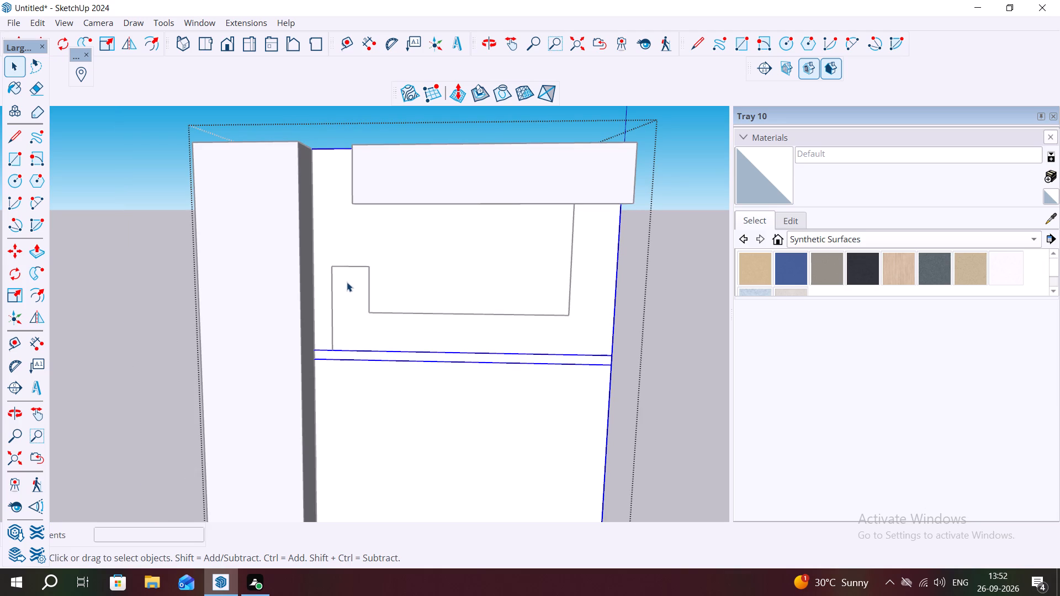
click(347, 277)
click(351, 266)
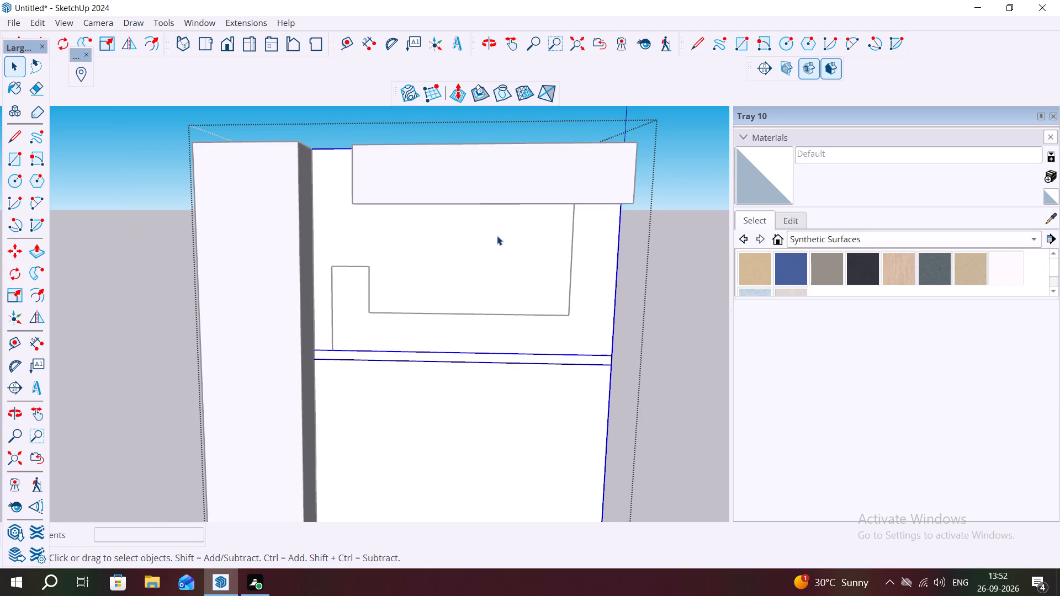
key(Escape)
Draw a rectangle about 7' 9" by 2' 3" on the wall, from the outline's start under the band to the slab-line corner.
scroll(584, 220, up, 1)
scroll(585, 219, down, 1)
scroll(584, 201, up, 1)
middle_drag(584, 200, 577, 182)
key(r)
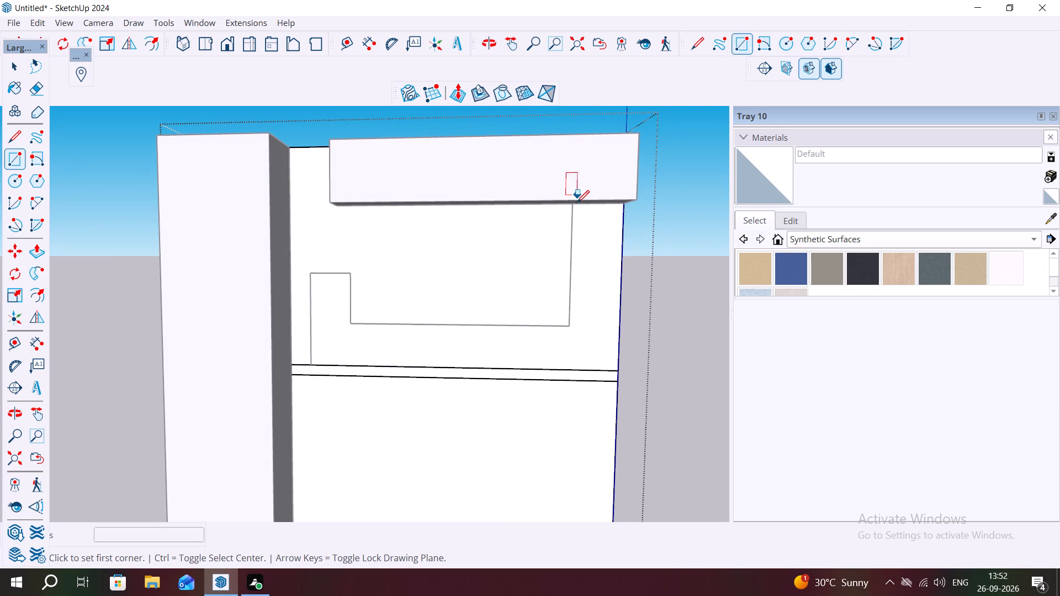
scroll(555, 216, up, 4)
middle_drag(574, 205, 586, 140)
click(571, 203)
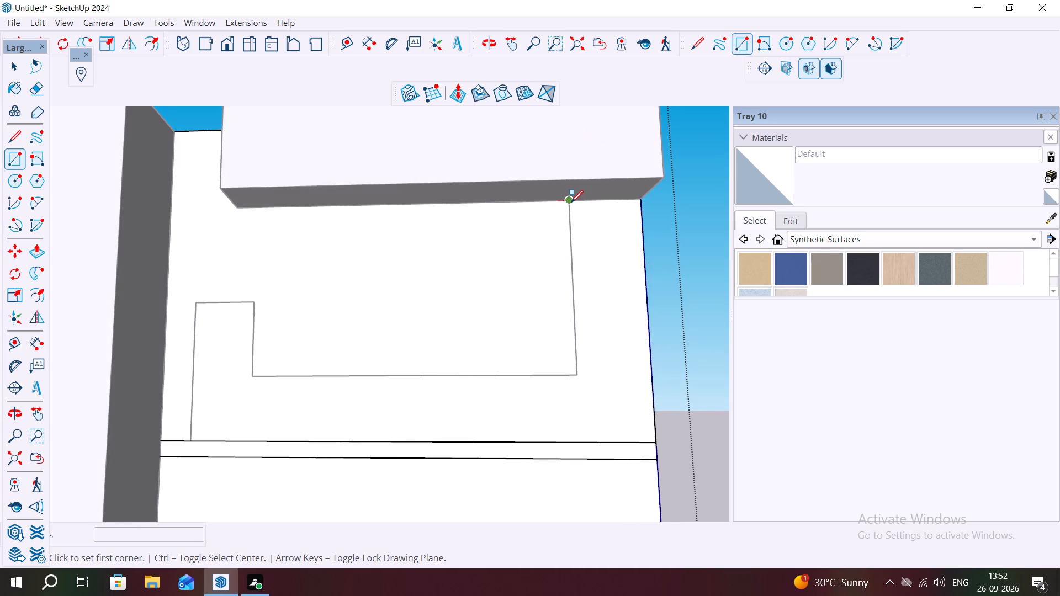
click(657, 446)
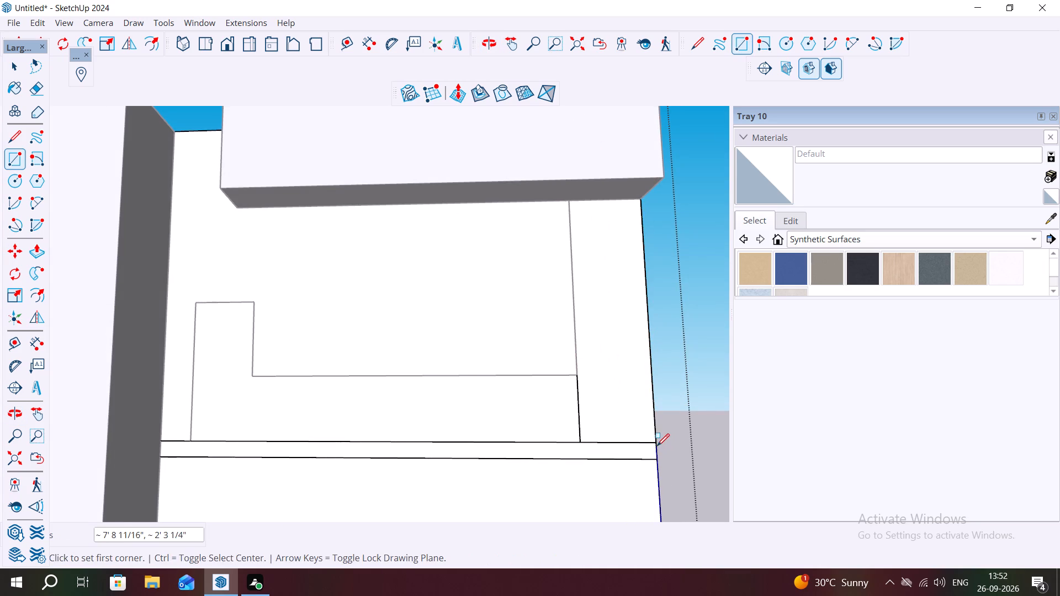
key(space)
click(603, 385)
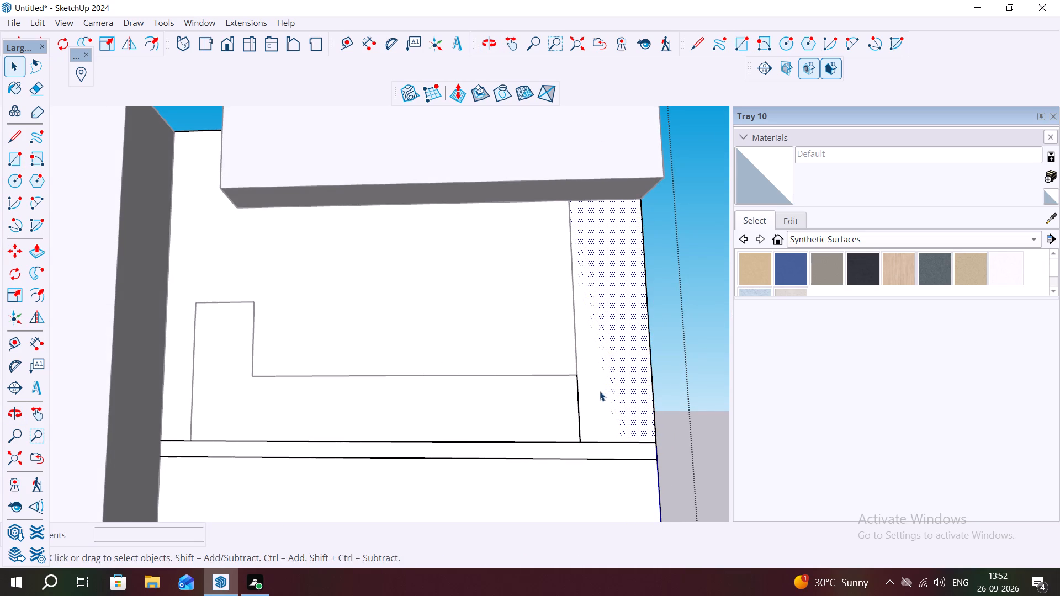
click(578, 410)
key(Escape)
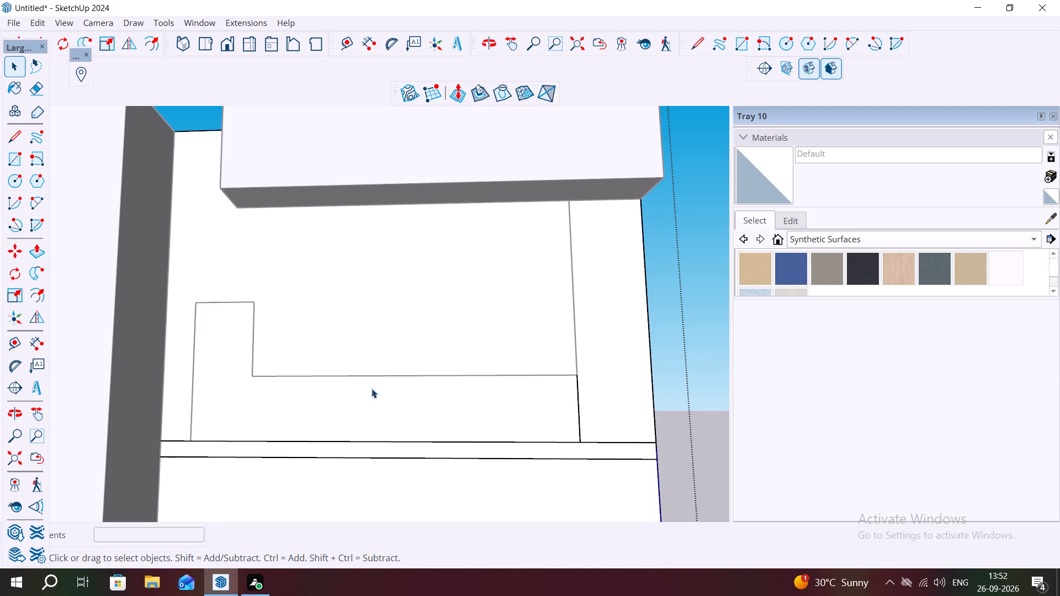
Trace the stepped outline with two rectangles: about 2' 1" by 12' 3" along the slab line, and about 2' 5" by 1' 11 1/2" above its end.
key(r)
click(574, 377)
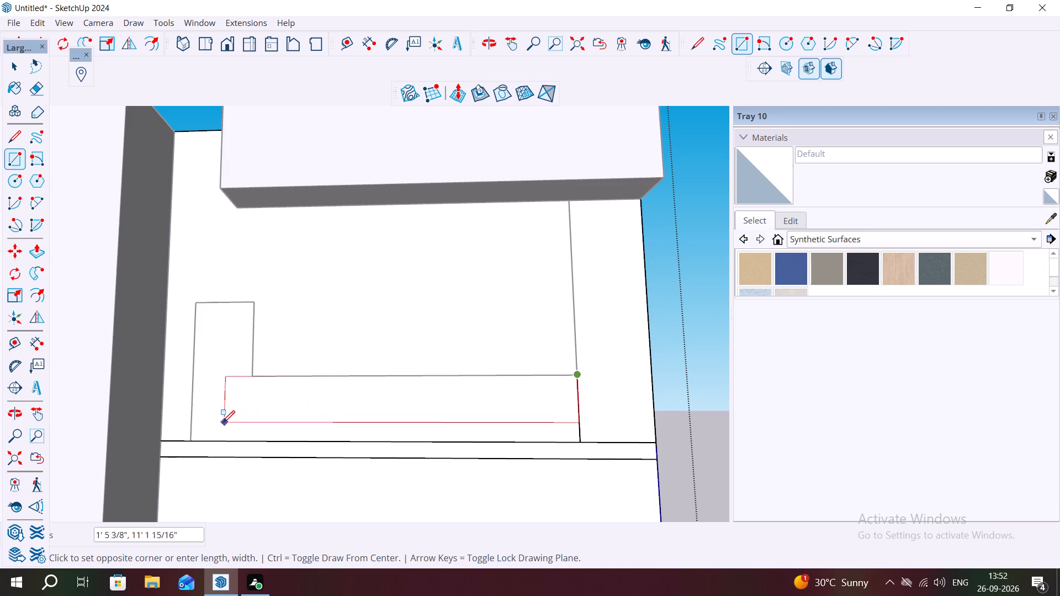
click(192, 438)
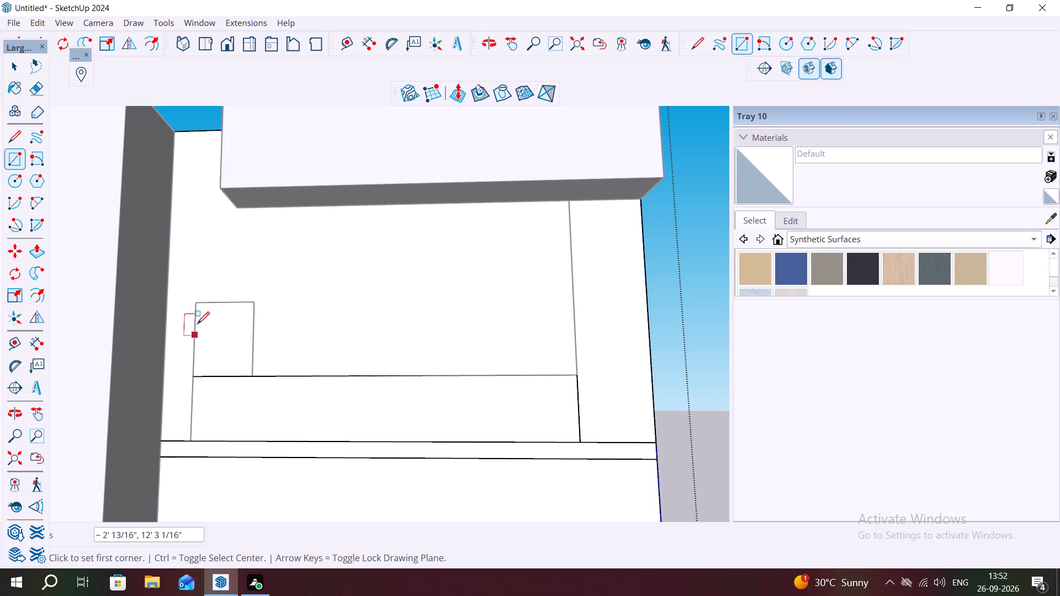
key(space)
key(r)
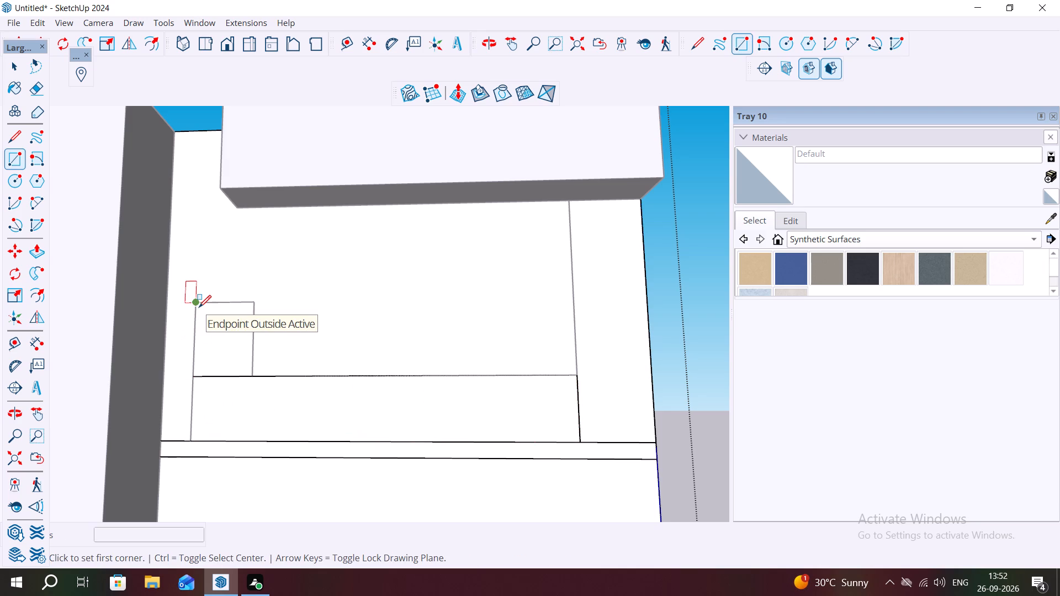
click(199, 307)
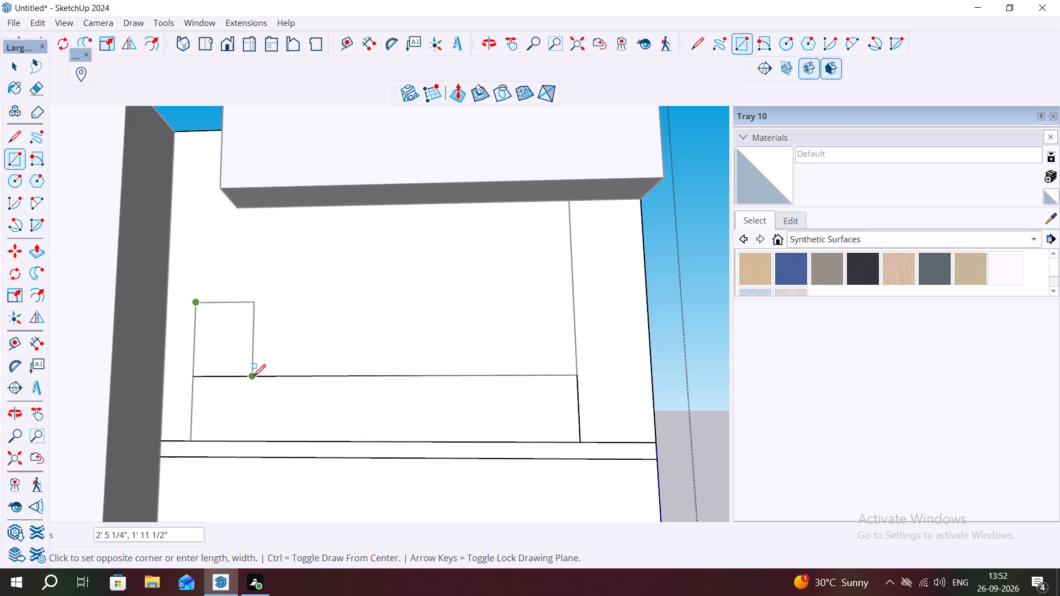
click(253, 376)
Push/Pull the small raised rectangle and the long rectangle along the slab line outward by 1'.
key(space)
click(231, 352)
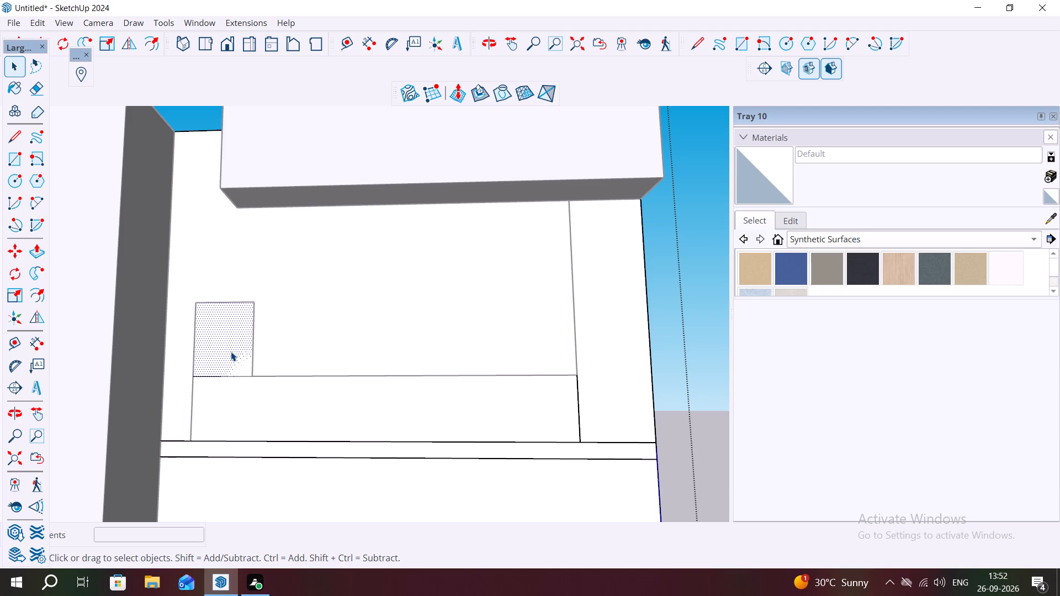
key(p)
click(229, 352)
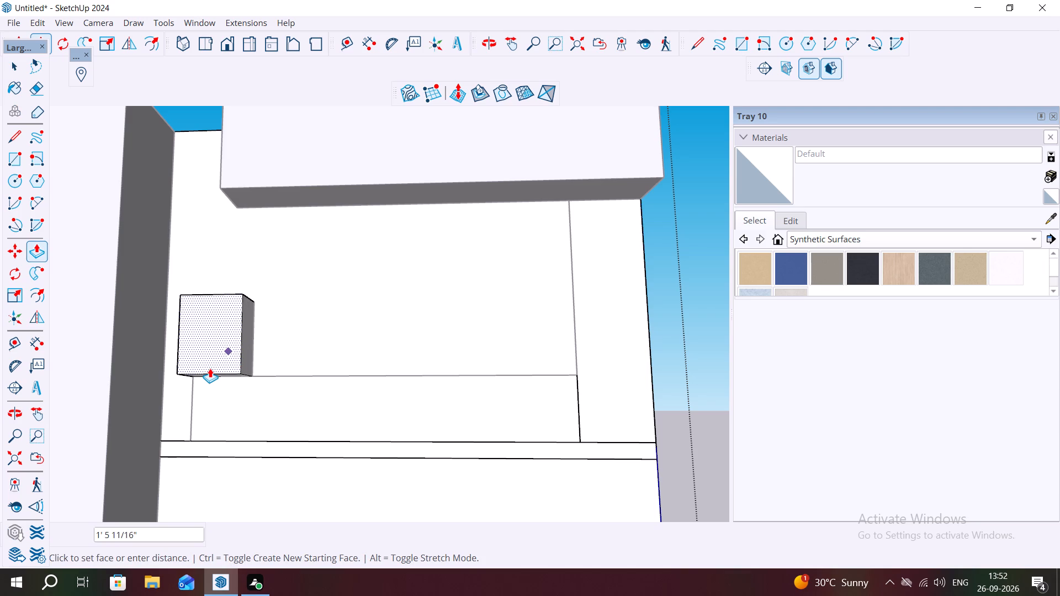
text(1')
key(Return)
double_click(225, 391)
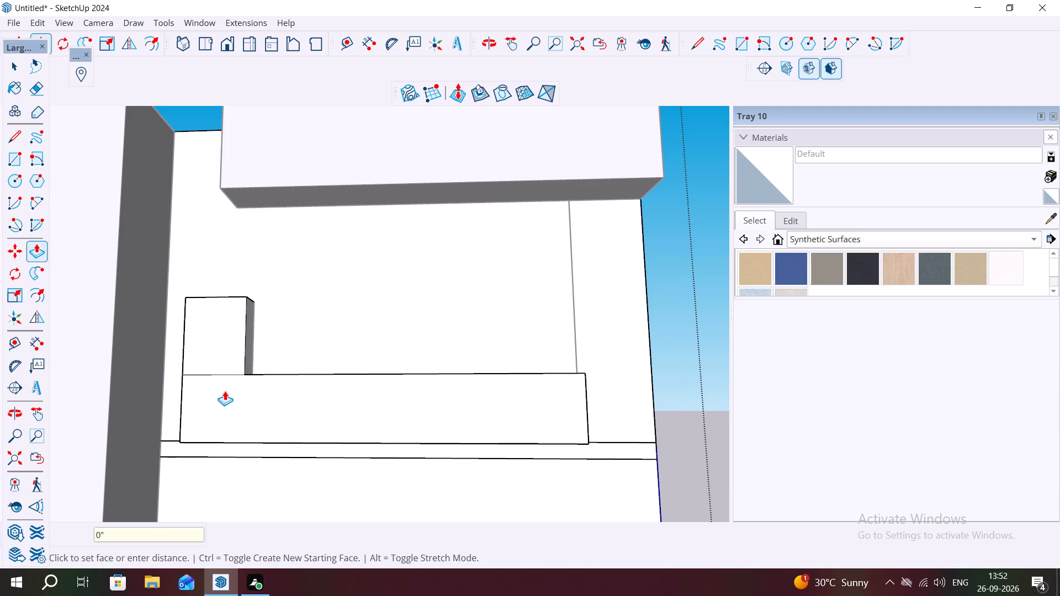
Push/Pull the vertical strip between the upper band and the slab line outward by the same 1'.
double_click(608, 351)
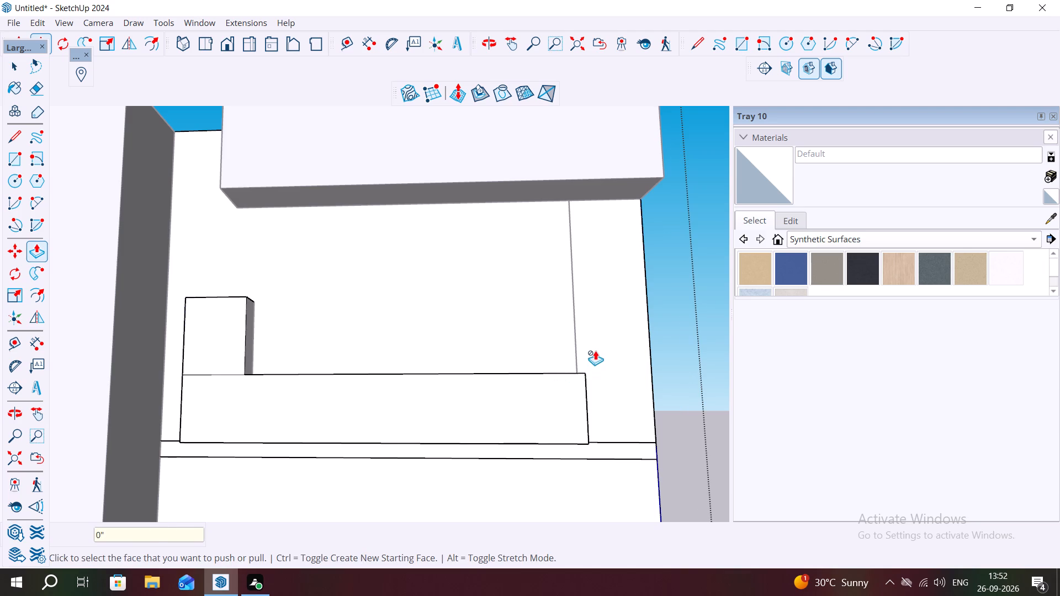
middle_drag(595, 350, 566, 407)
key(space)
click(604, 359)
double_click(604, 359)
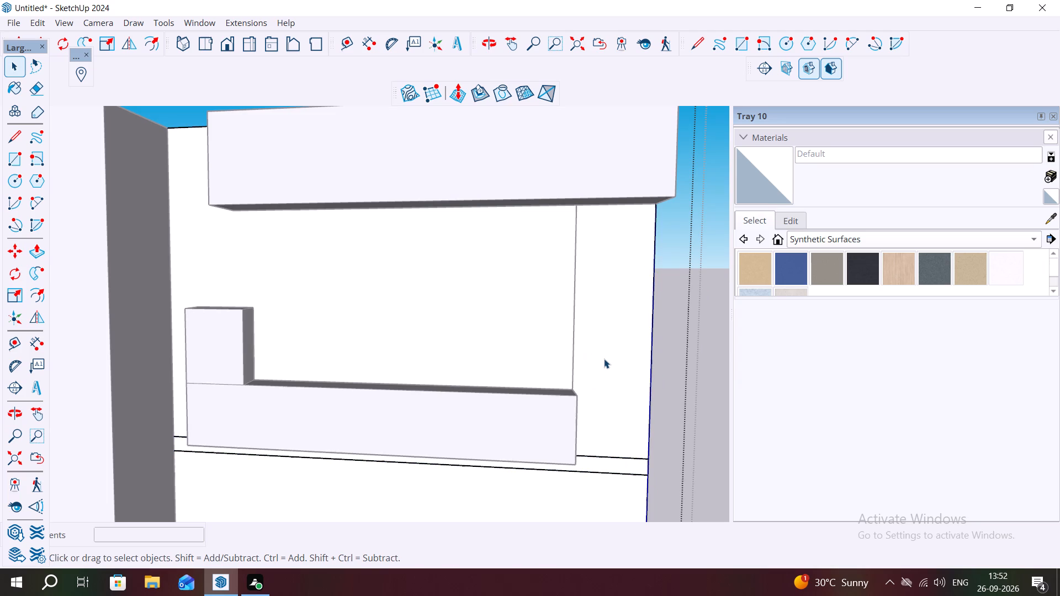
double_click(602, 351)
key(p)
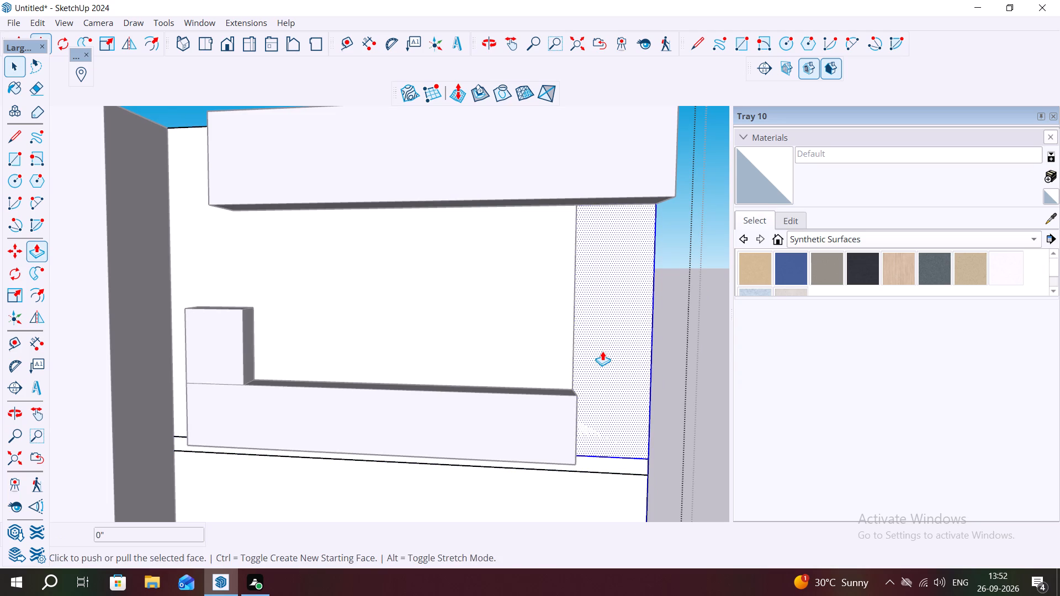
double_click(602, 351)
middle_drag(591, 363, 668, 390)
key(Escape)
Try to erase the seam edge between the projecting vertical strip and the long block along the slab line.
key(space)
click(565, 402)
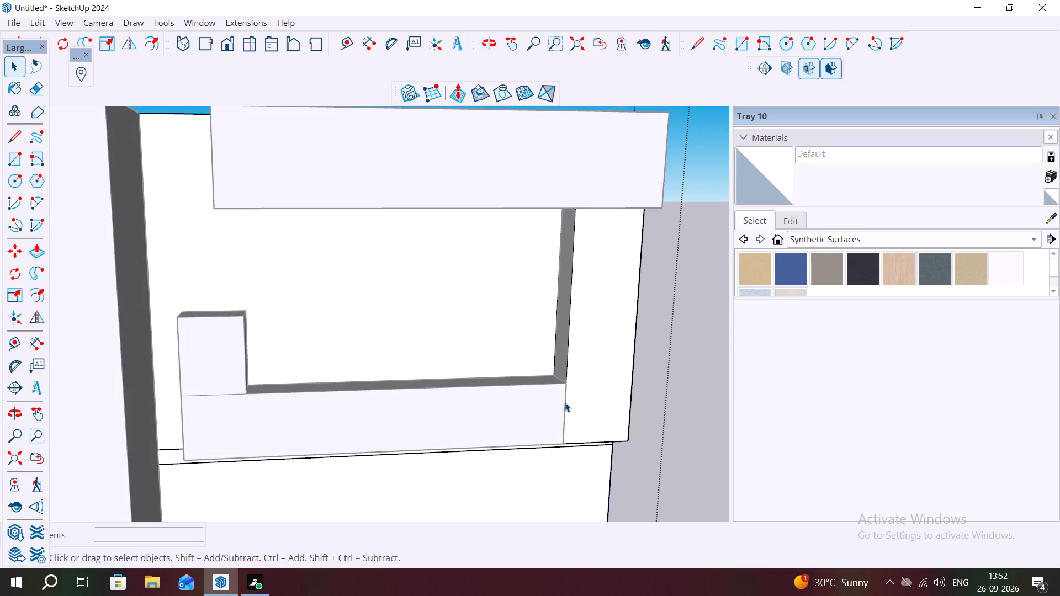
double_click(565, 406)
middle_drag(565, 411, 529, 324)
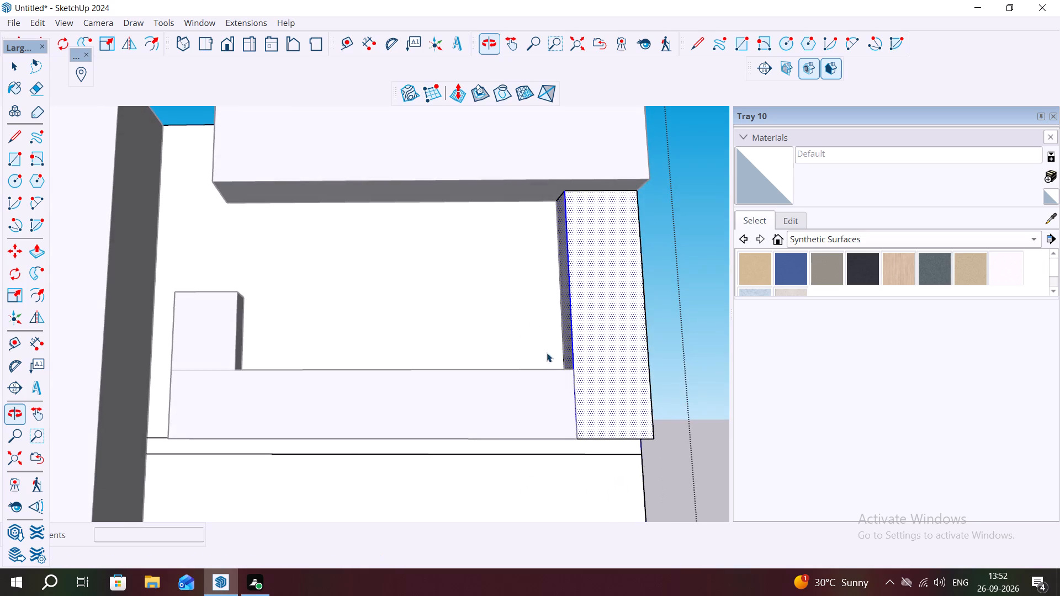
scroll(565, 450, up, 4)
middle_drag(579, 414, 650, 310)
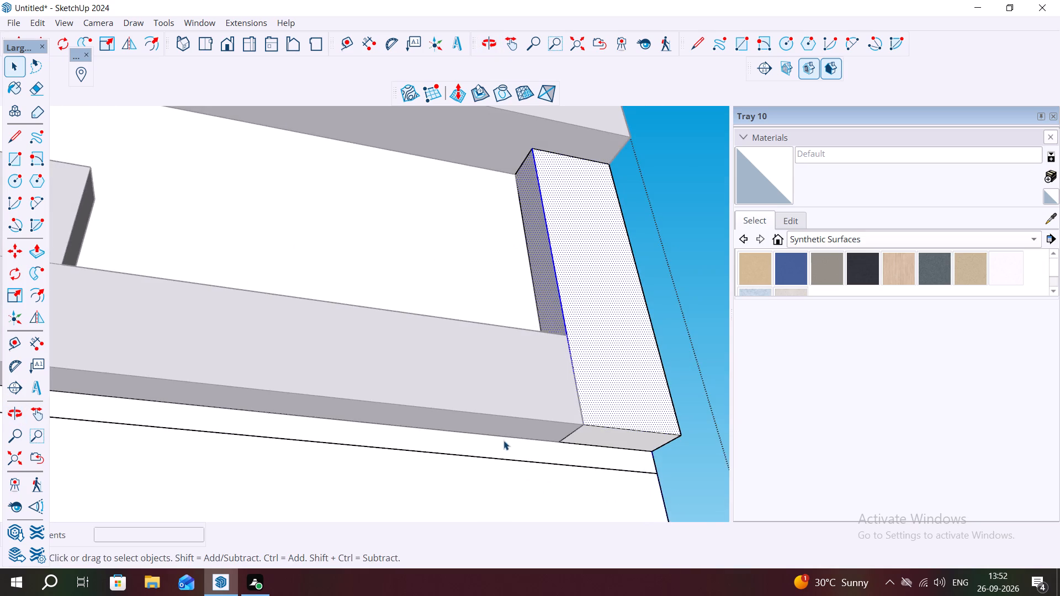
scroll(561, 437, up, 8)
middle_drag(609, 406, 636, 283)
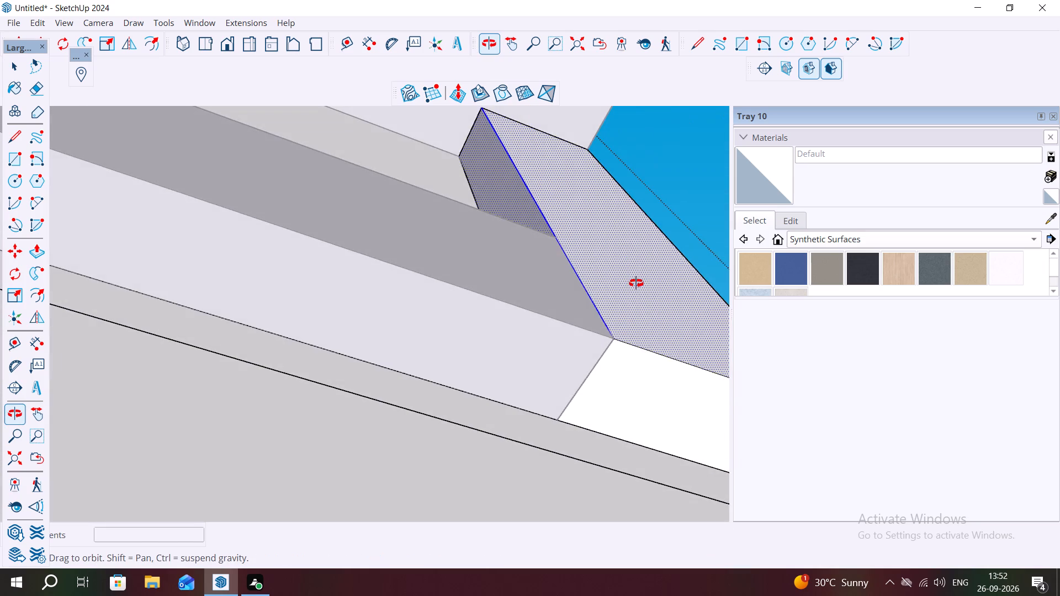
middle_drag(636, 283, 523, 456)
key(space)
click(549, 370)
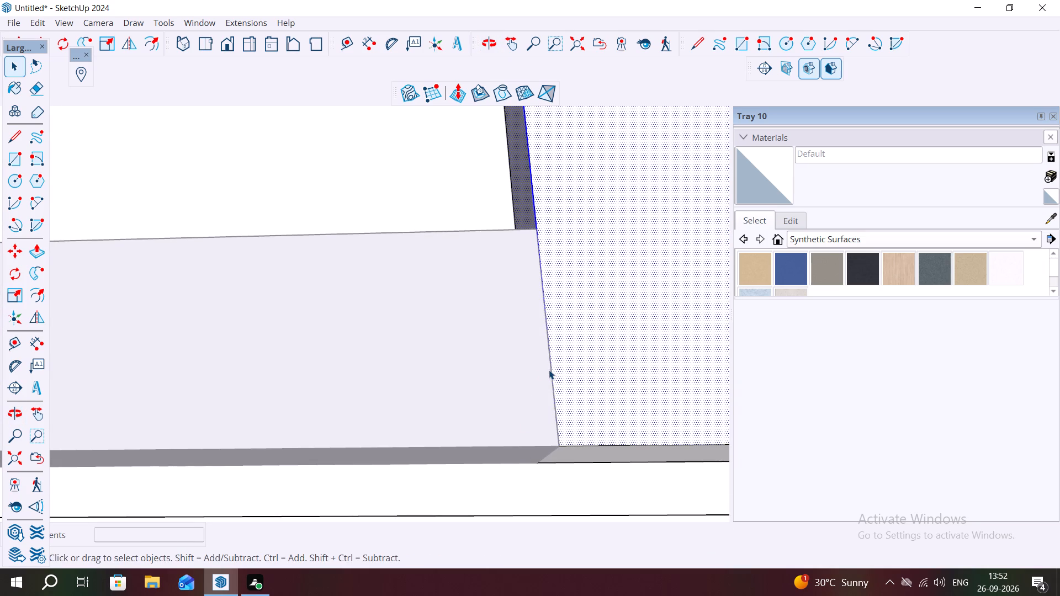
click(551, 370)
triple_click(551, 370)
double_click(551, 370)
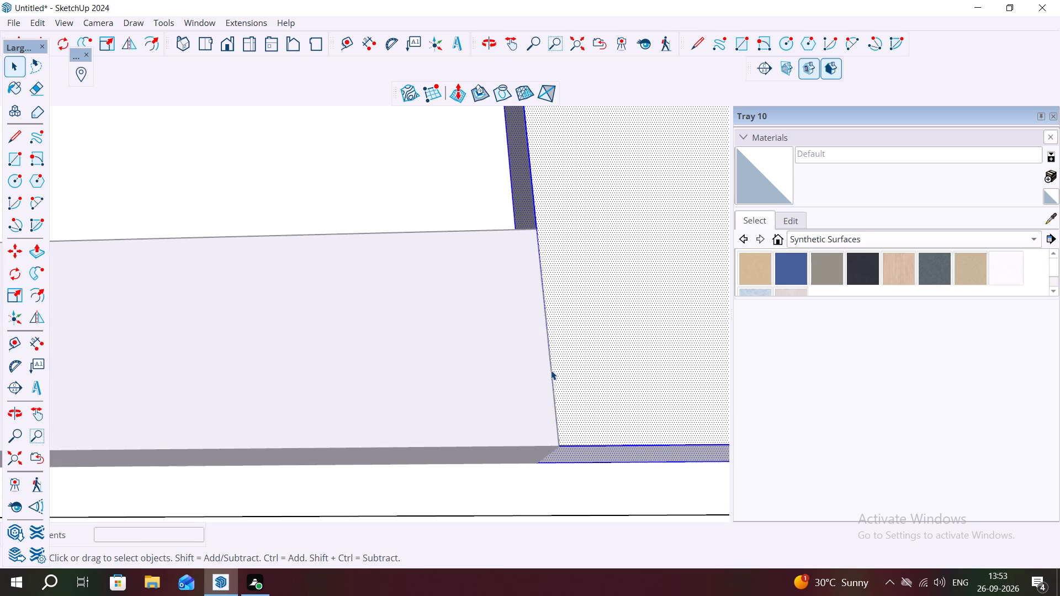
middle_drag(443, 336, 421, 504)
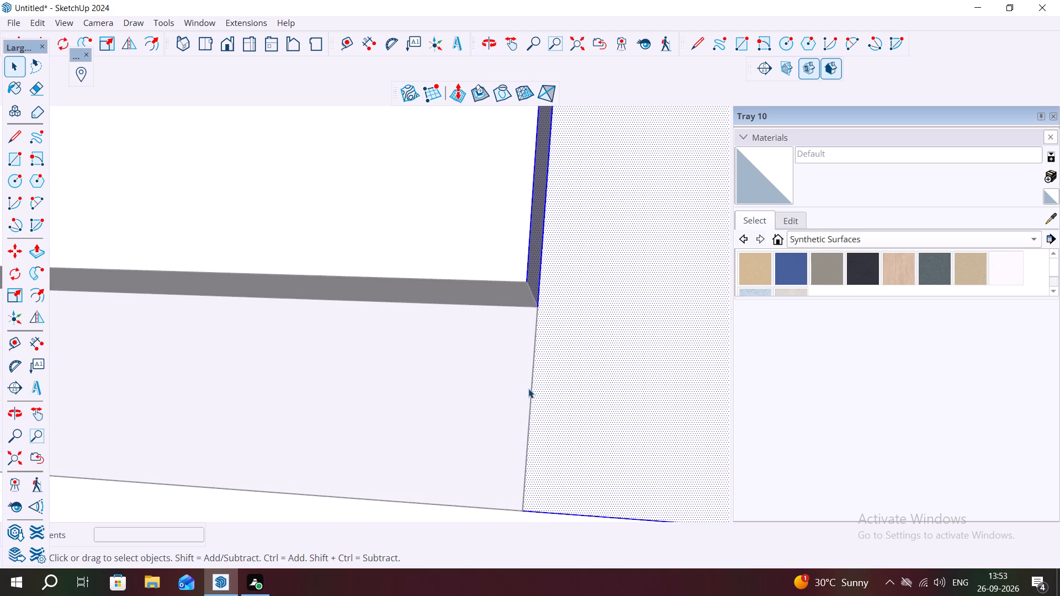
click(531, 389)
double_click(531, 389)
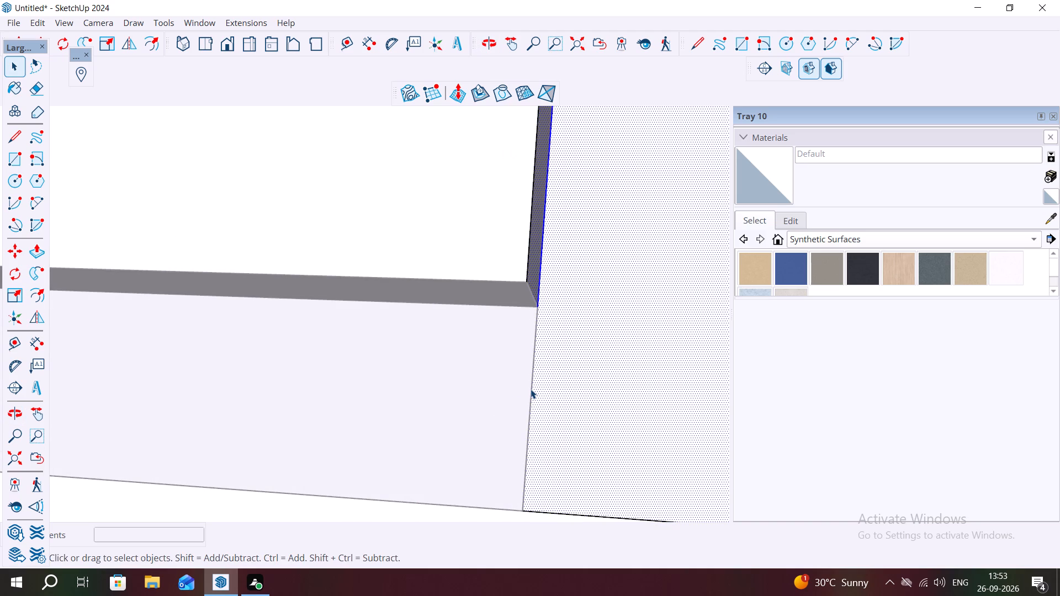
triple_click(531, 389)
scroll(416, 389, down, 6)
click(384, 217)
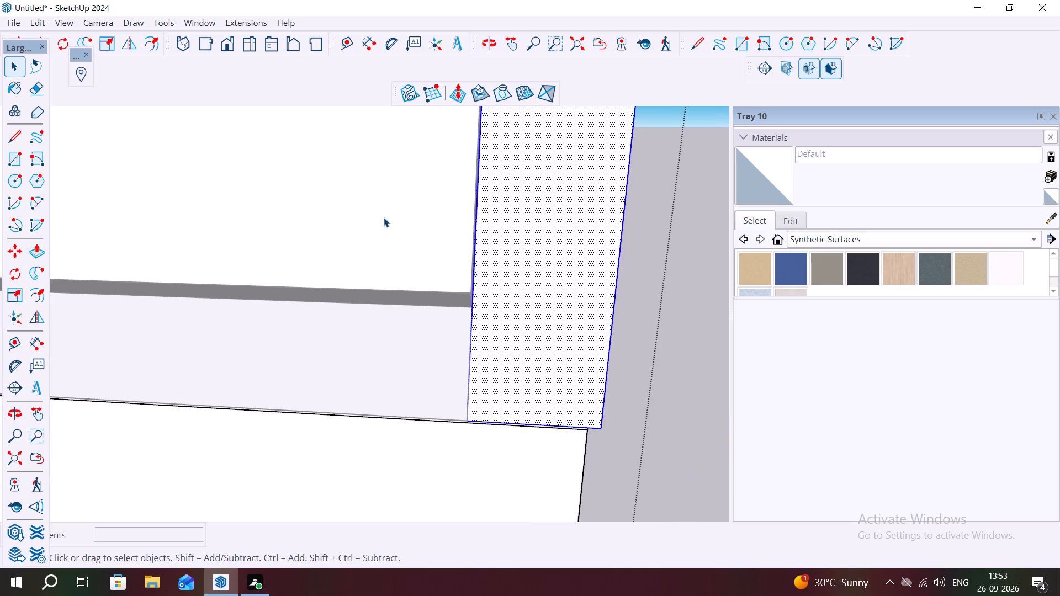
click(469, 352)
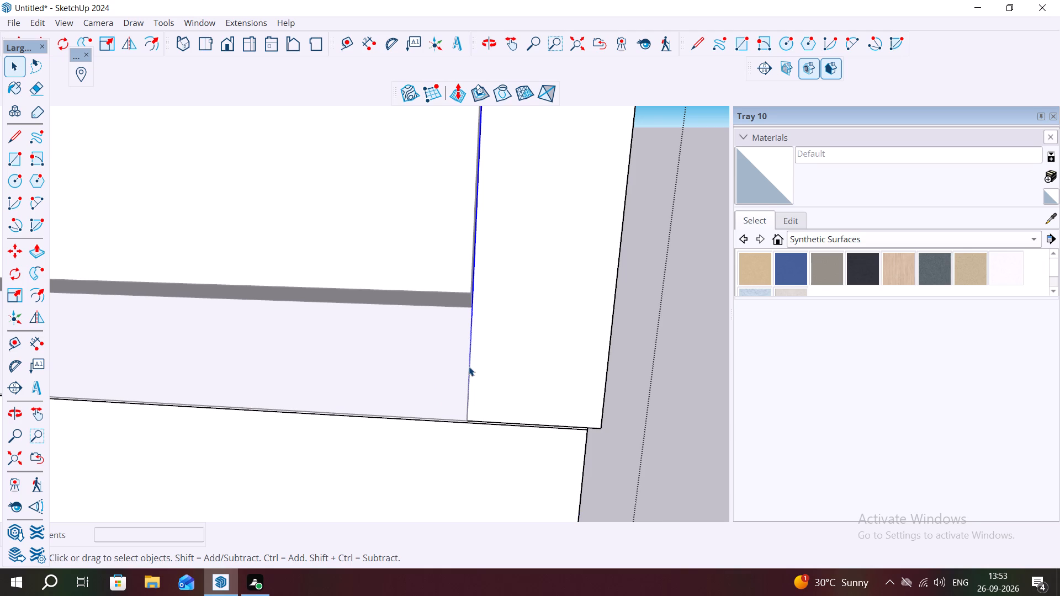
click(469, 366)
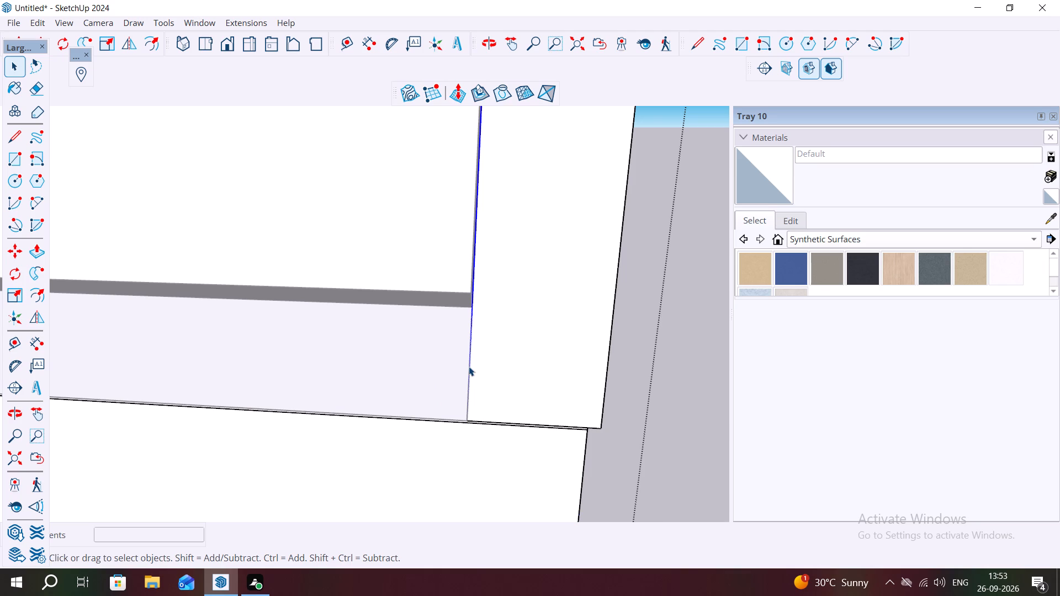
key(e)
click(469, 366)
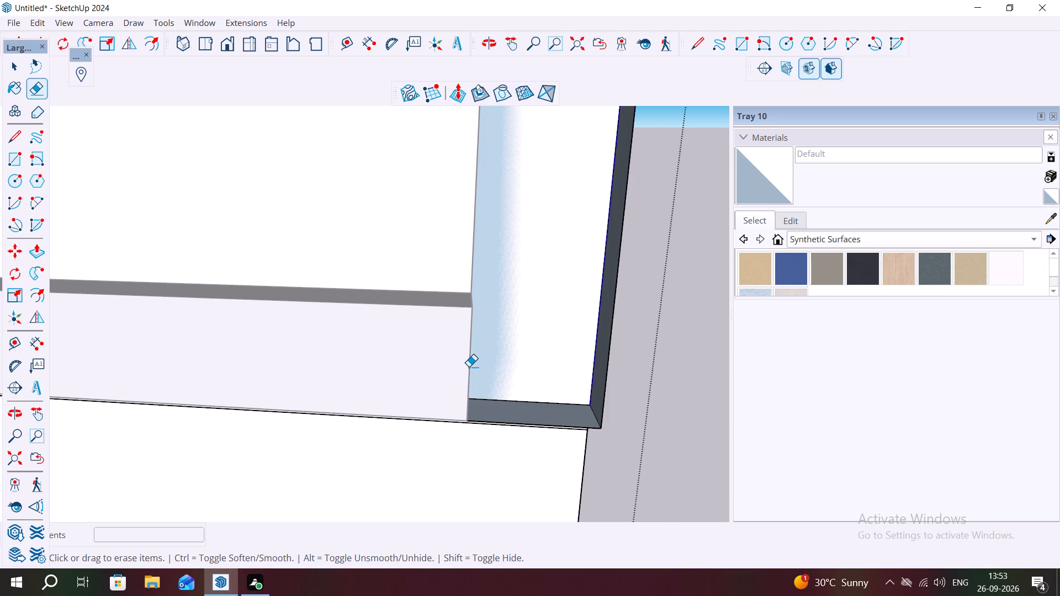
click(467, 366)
Undo the seam erasure and the 1' extrusions of the vertical strip and the long rectangle, keeping the small raised block.
key(ctrl+z)
key(ctrl+z)
key(ctrl+z)
key(ctrl+z)
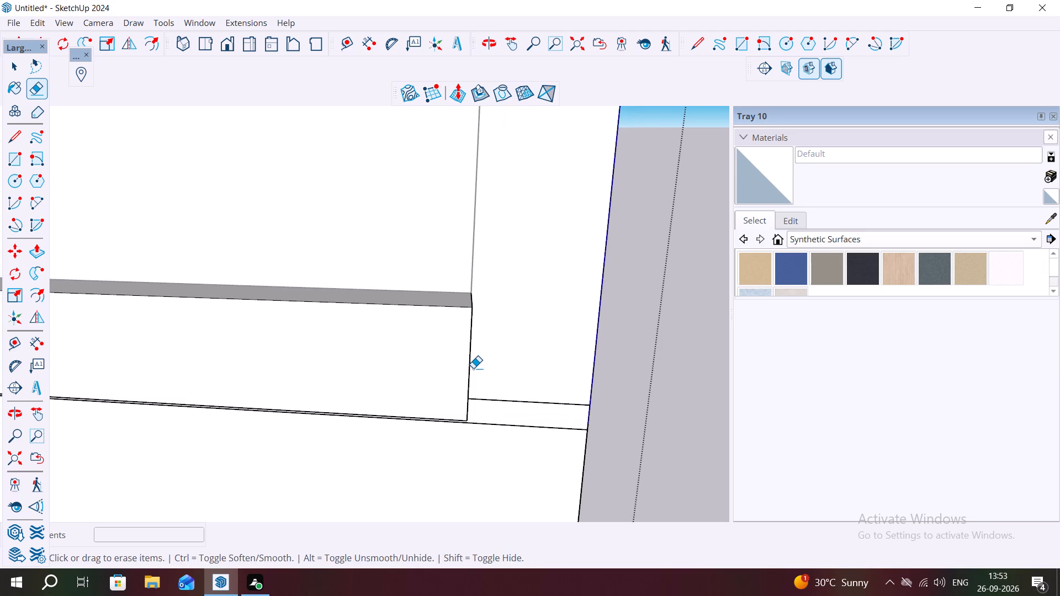
key(ctrl+z)
Delete the short vertical edge separating the flat vertical strip from the long rectangle along the slab line.
click(468, 360)
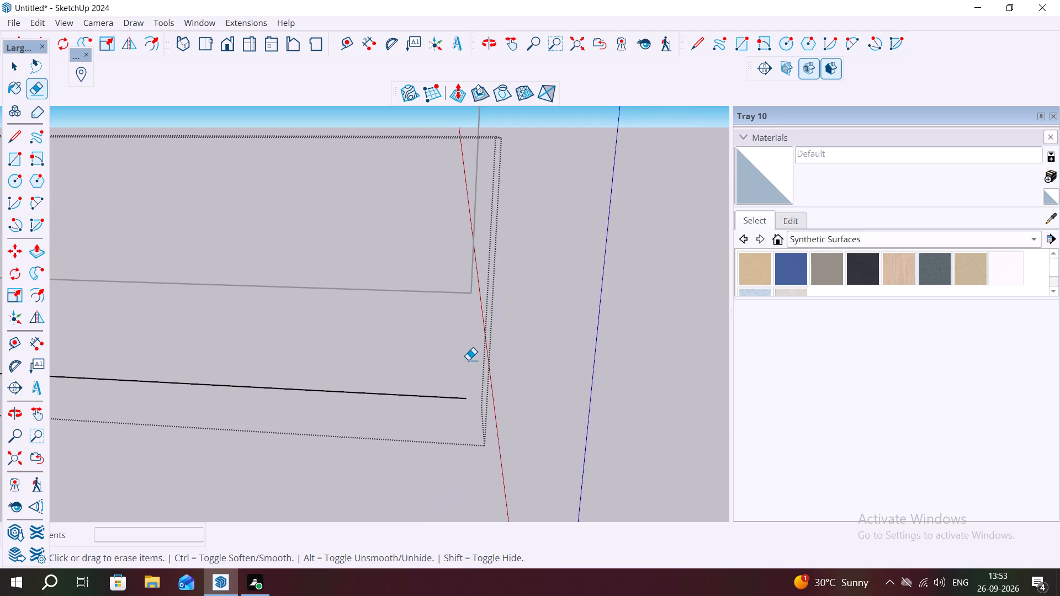
key(ctrl+z)
key(space)
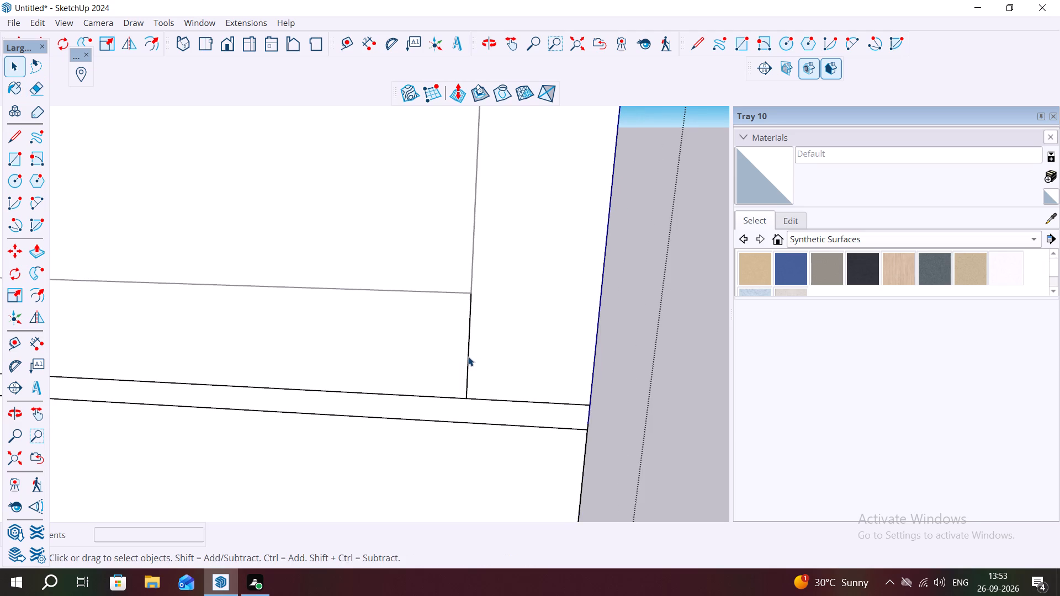
click(468, 356)
key(Delete)
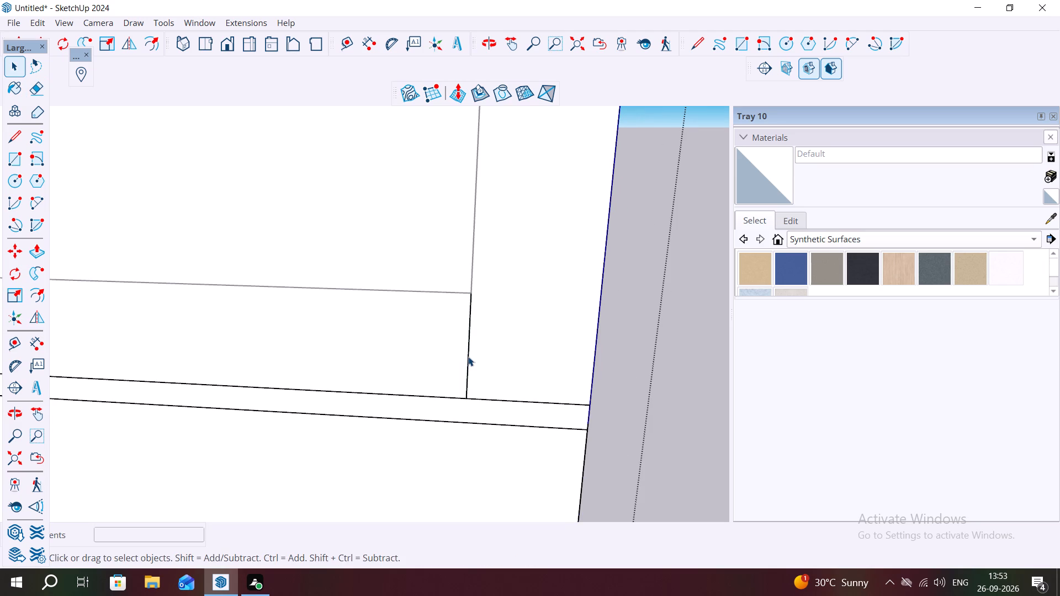
click(468, 356)
click(639, 330)
click(468, 350)
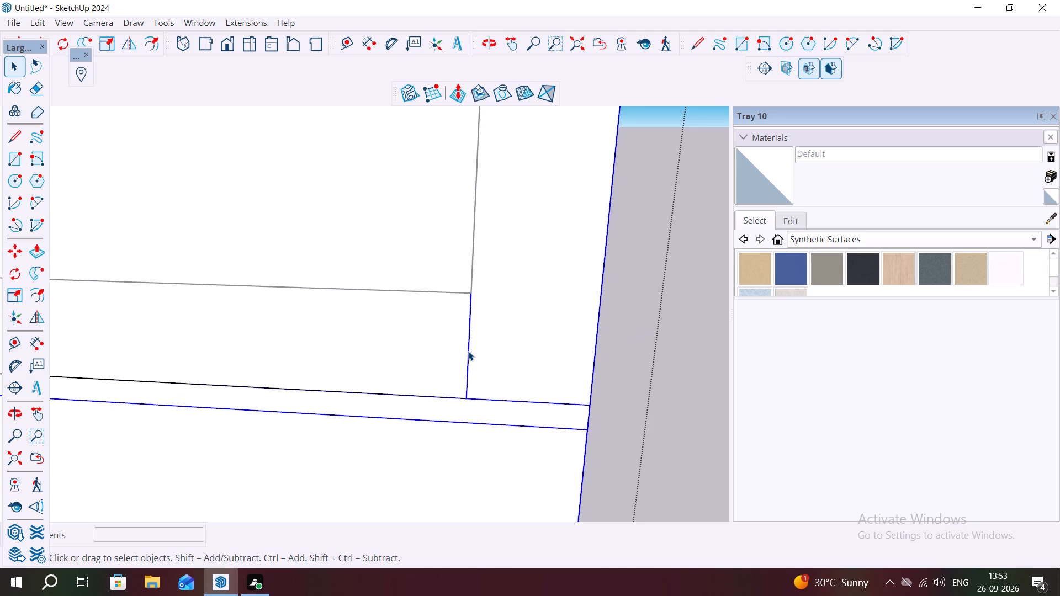
double_click(468, 351)
click(468, 351)
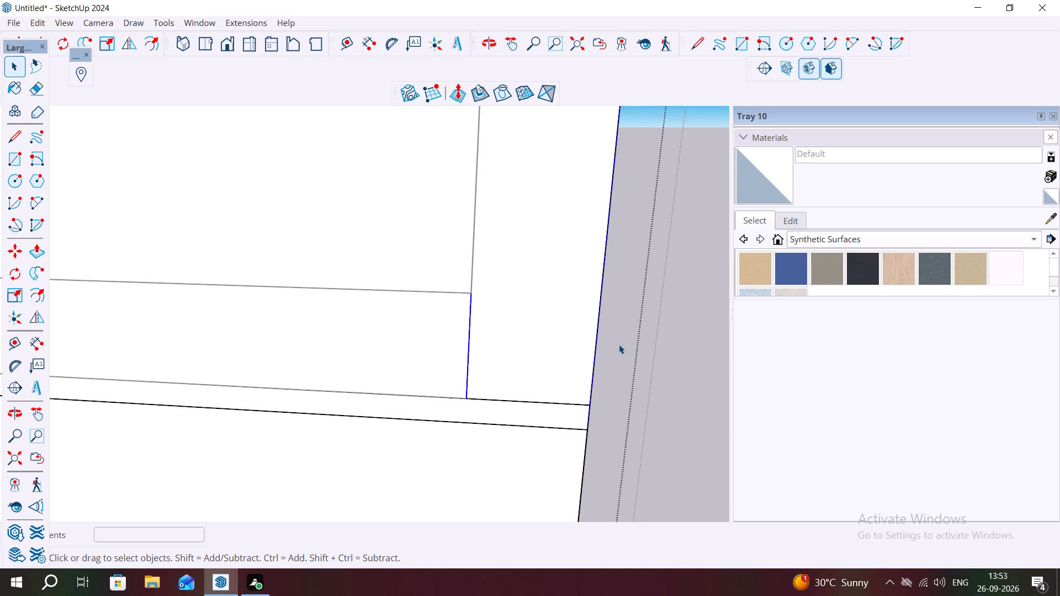
key(Delete)
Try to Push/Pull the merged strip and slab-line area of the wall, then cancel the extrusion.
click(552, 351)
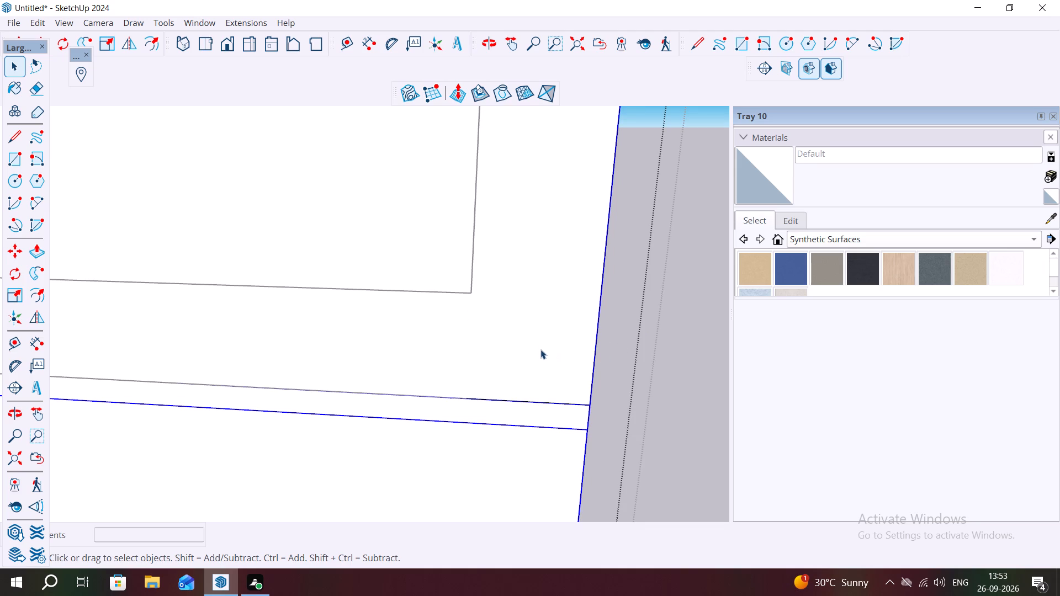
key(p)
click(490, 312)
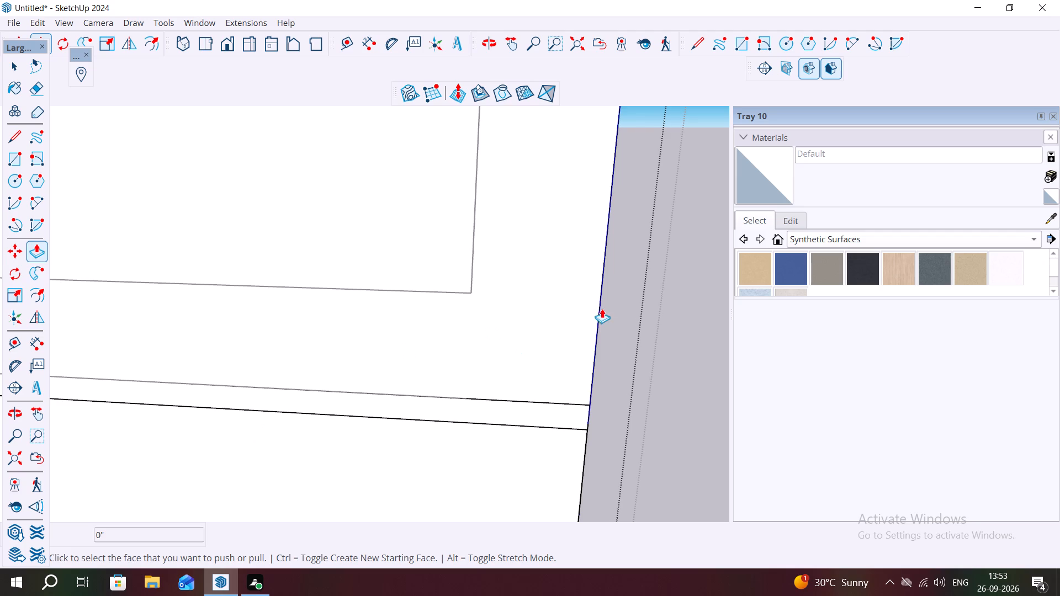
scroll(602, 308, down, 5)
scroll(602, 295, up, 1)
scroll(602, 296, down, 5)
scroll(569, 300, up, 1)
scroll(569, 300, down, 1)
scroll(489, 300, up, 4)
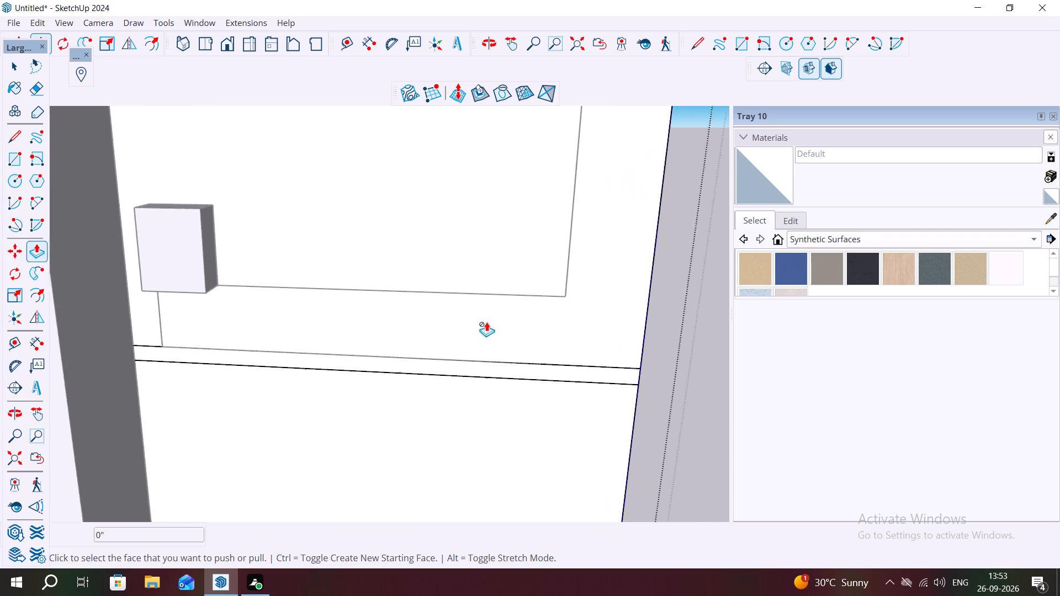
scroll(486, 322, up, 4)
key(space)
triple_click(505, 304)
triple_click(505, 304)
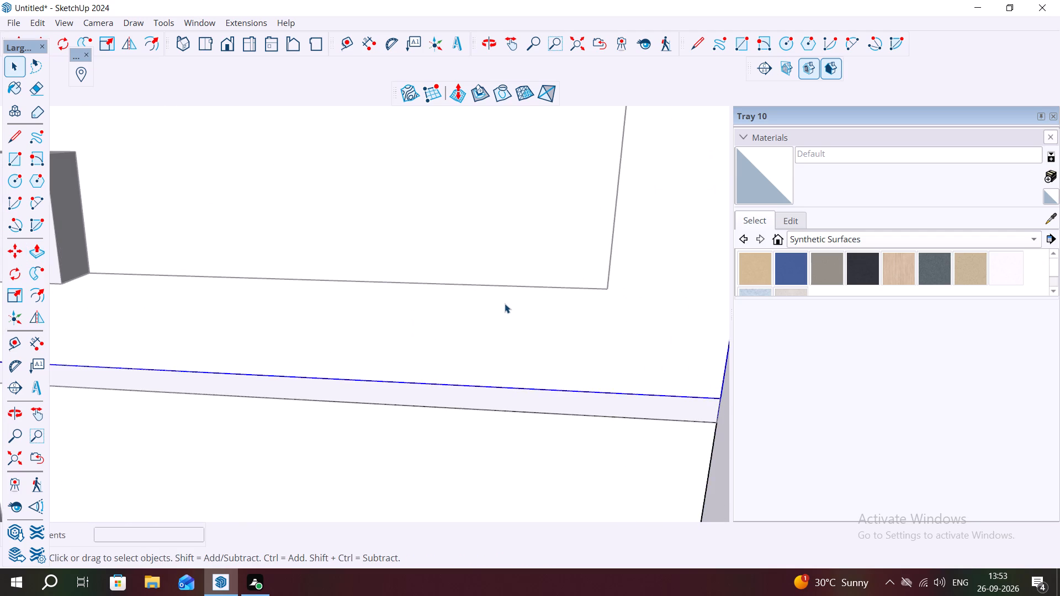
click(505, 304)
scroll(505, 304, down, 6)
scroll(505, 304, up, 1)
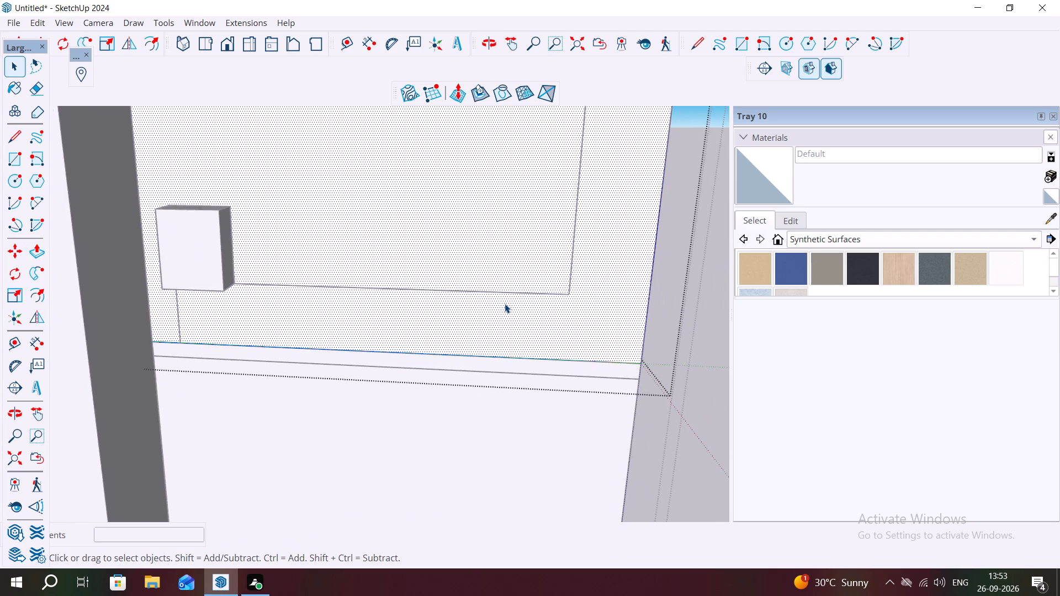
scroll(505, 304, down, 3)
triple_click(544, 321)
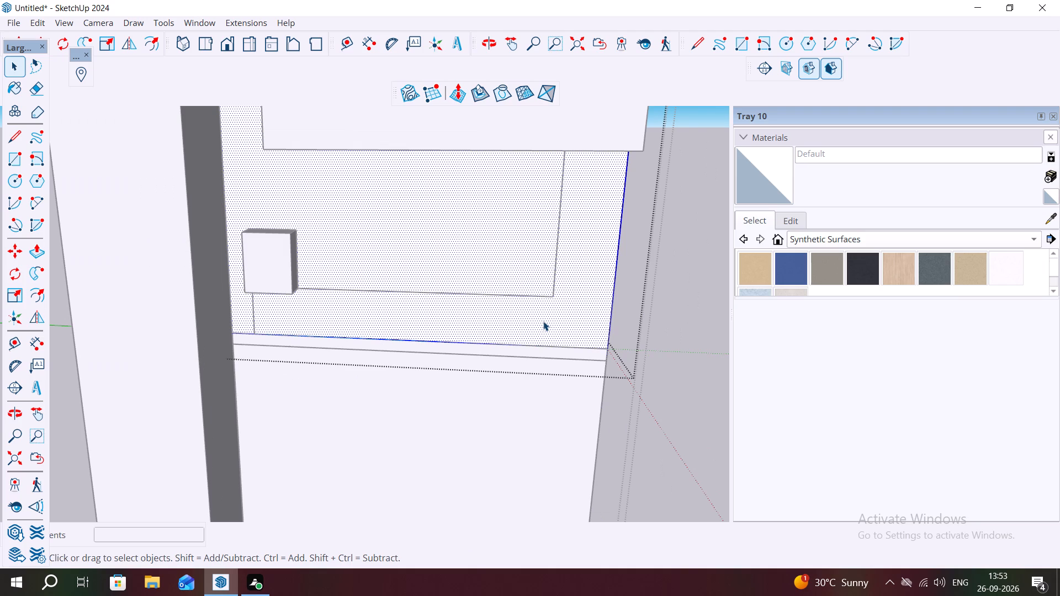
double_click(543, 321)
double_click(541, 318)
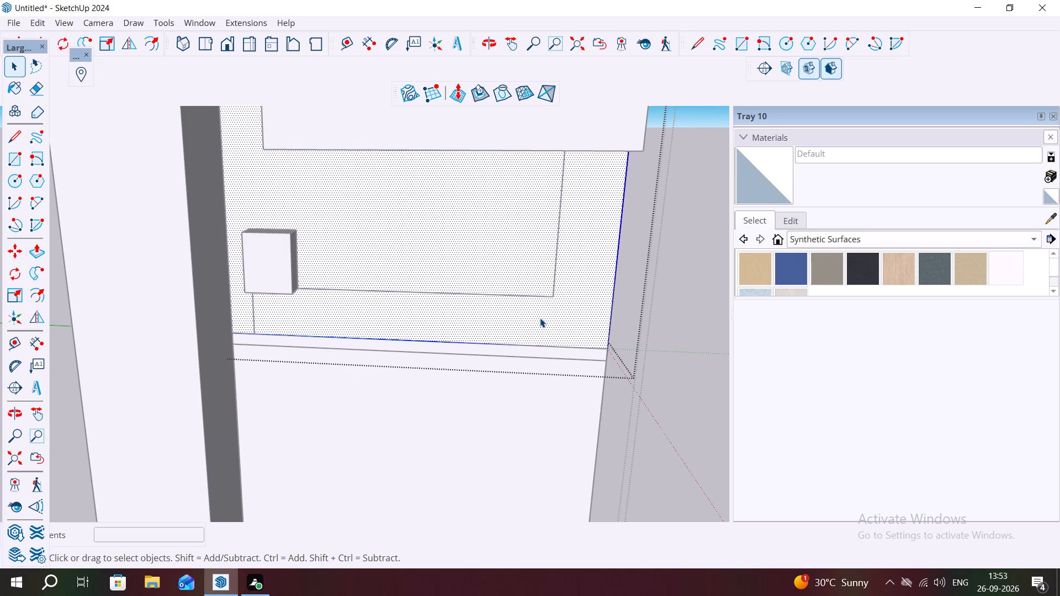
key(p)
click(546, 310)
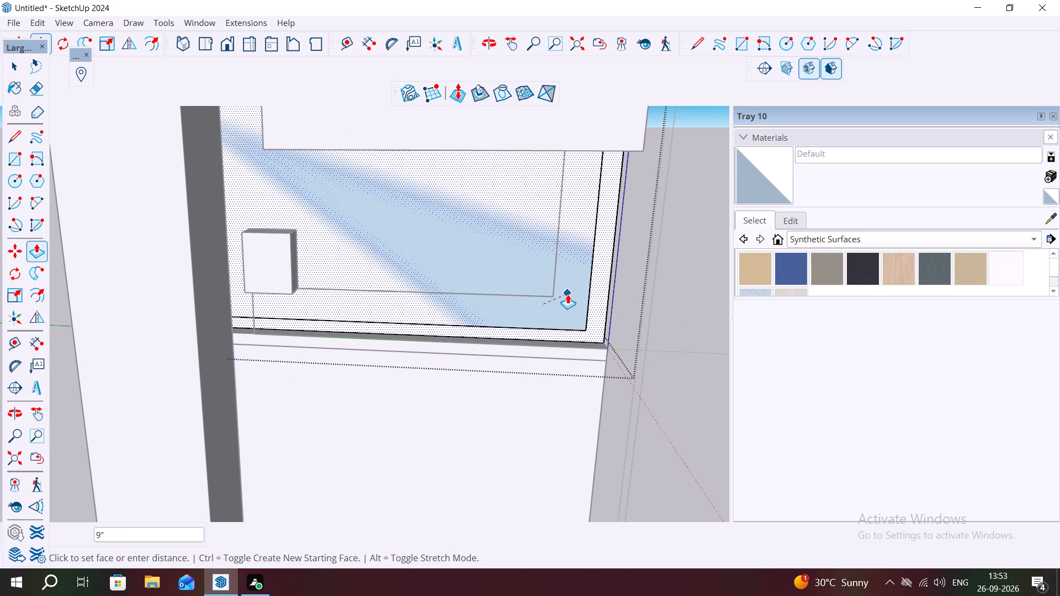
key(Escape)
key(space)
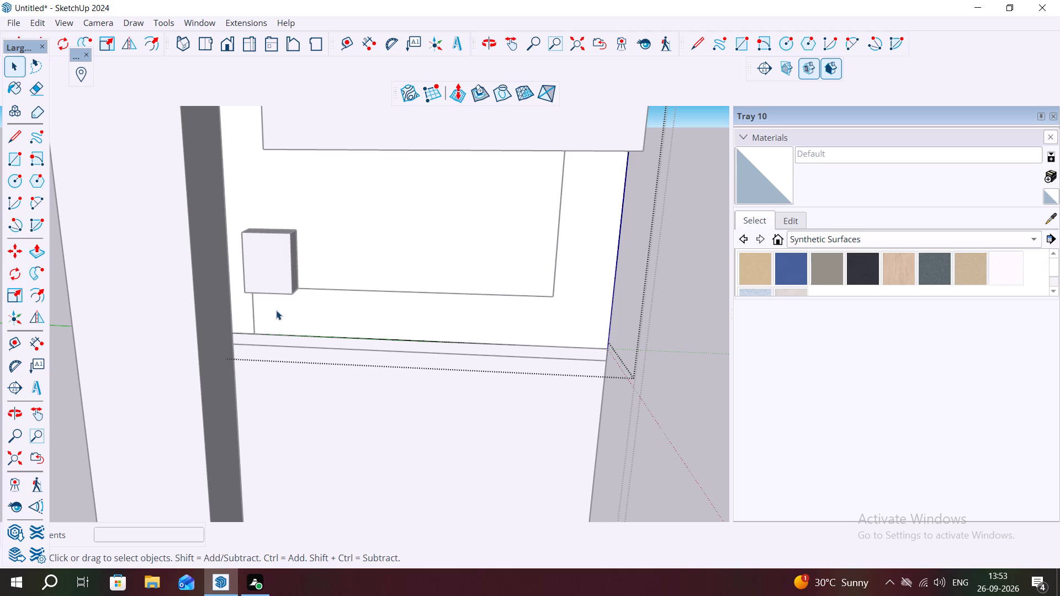
Draw a rectangle on the wall from the small block's bottom outer corner to the slab-line corner at the wall's far edge.
key(r)
middle_drag(274, 308, 275, 278)
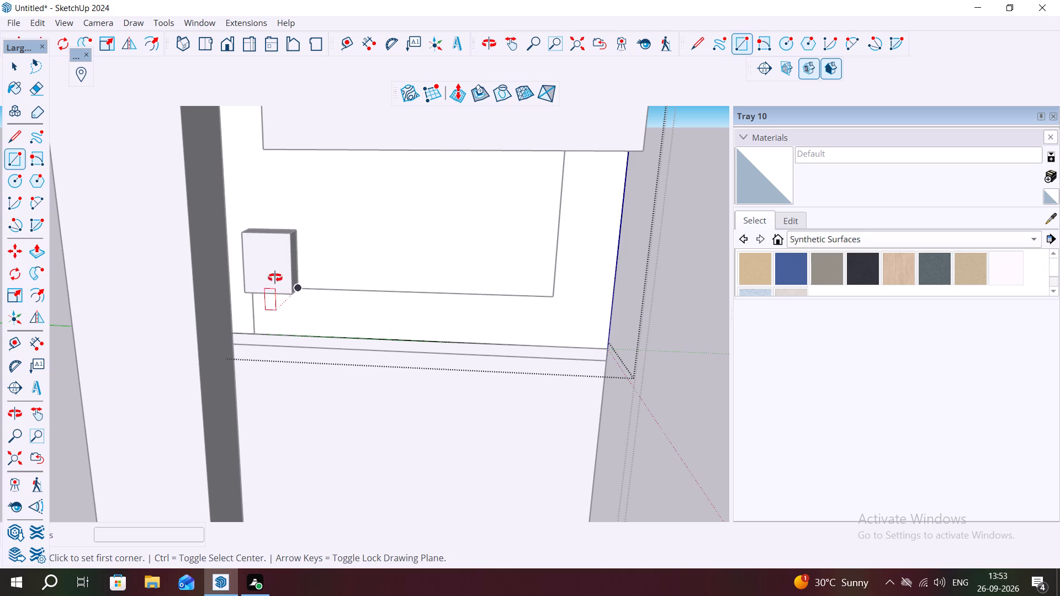
middle_drag(275, 278, 269, 235)
scroll(242, 316, up, 3)
scroll(253, 298, down, 1)
scroll(258, 292, up, 3)
middle_drag(260, 282, 263, 211)
click(257, 260)
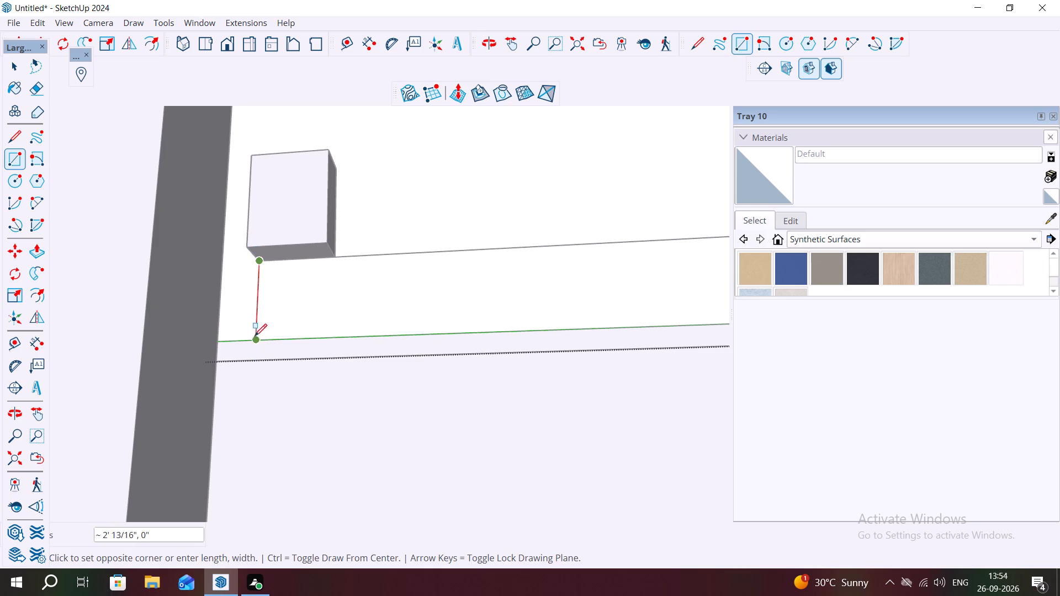
middle_drag(252, 334, 220, 329)
scroll(219, 328, down, 5)
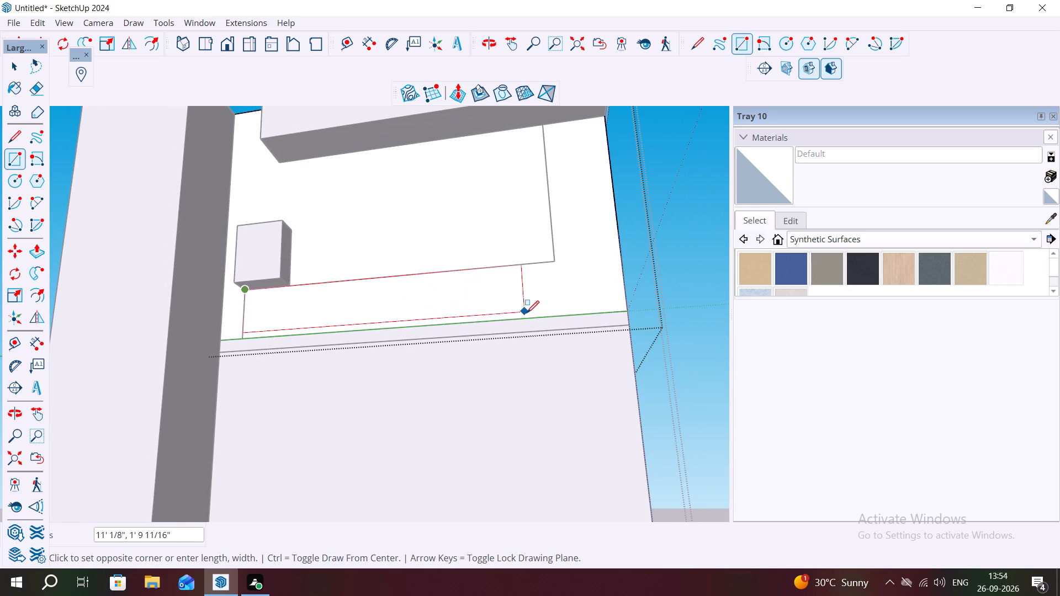
click(627, 310)
key(space)
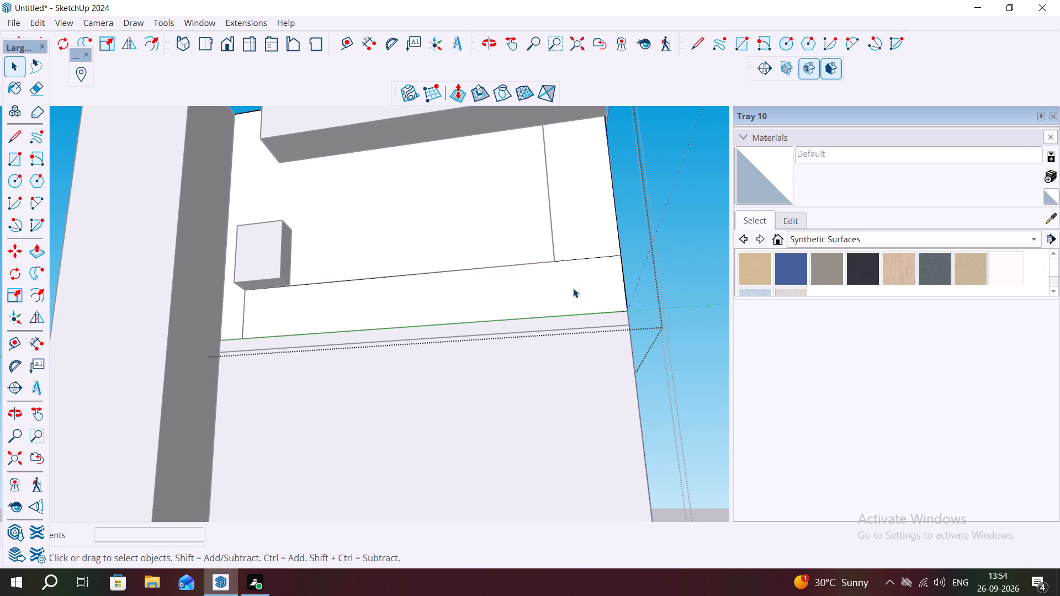
Push/Pull the long rectangle along the wall's slab line outward by 1'.
click(570, 285)
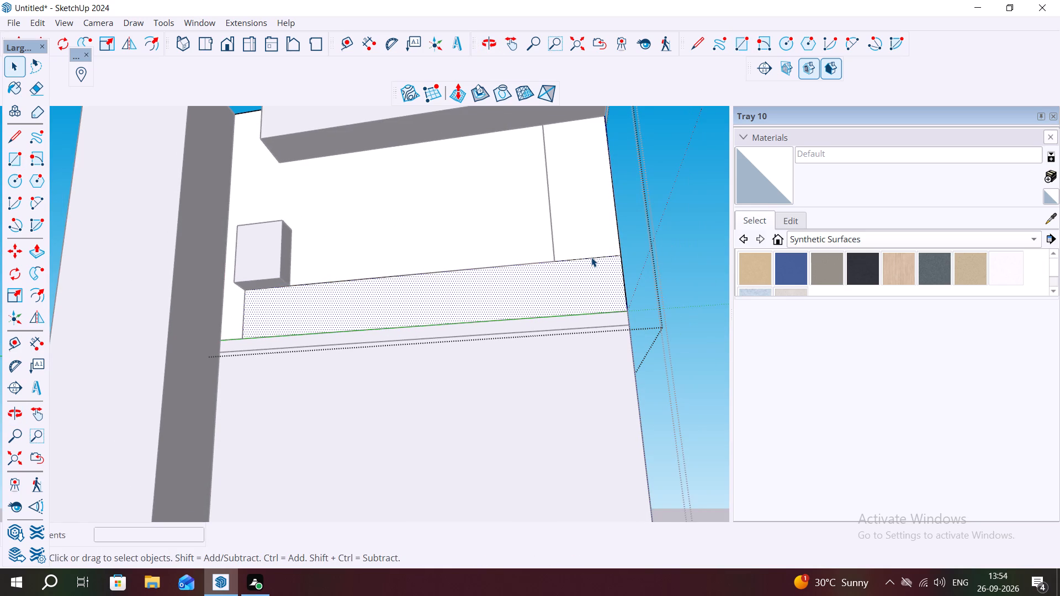
key(p)
click(592, 257)
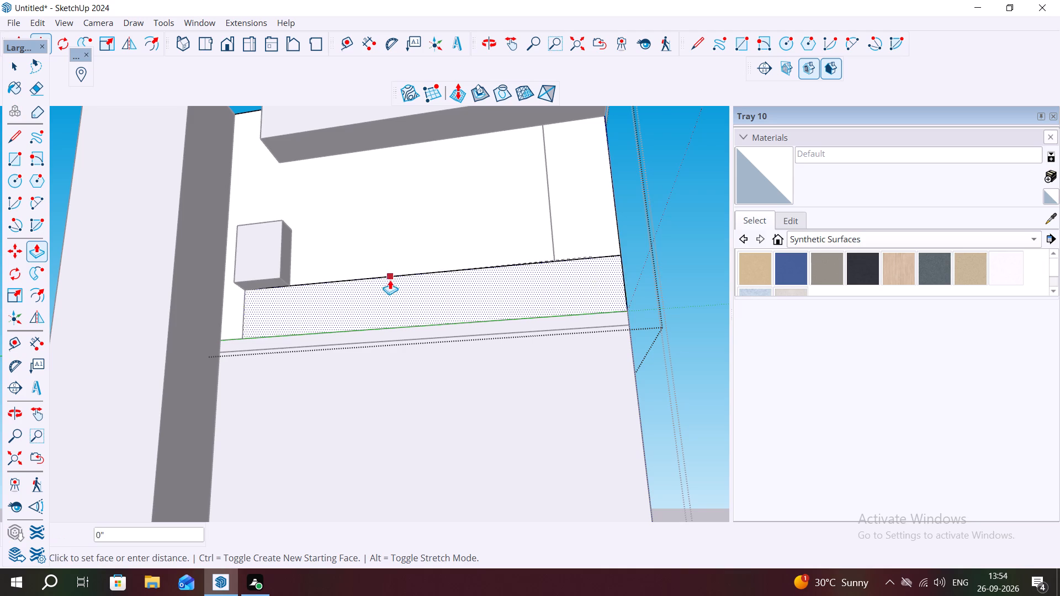
key(1)
key(apostrophe)
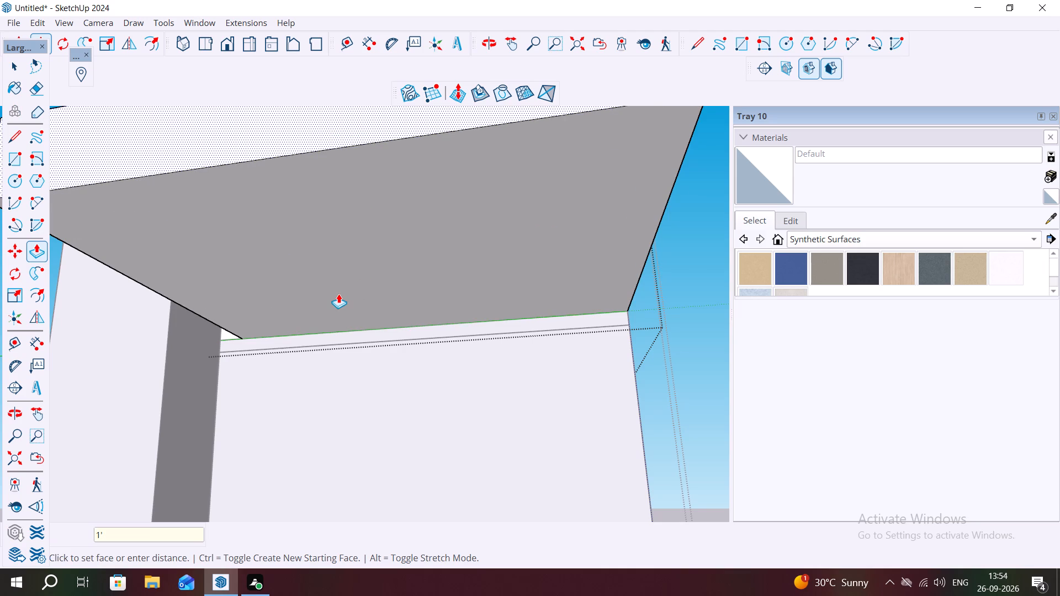
key(Return)
middle_drag(380, 298, 405, 441)
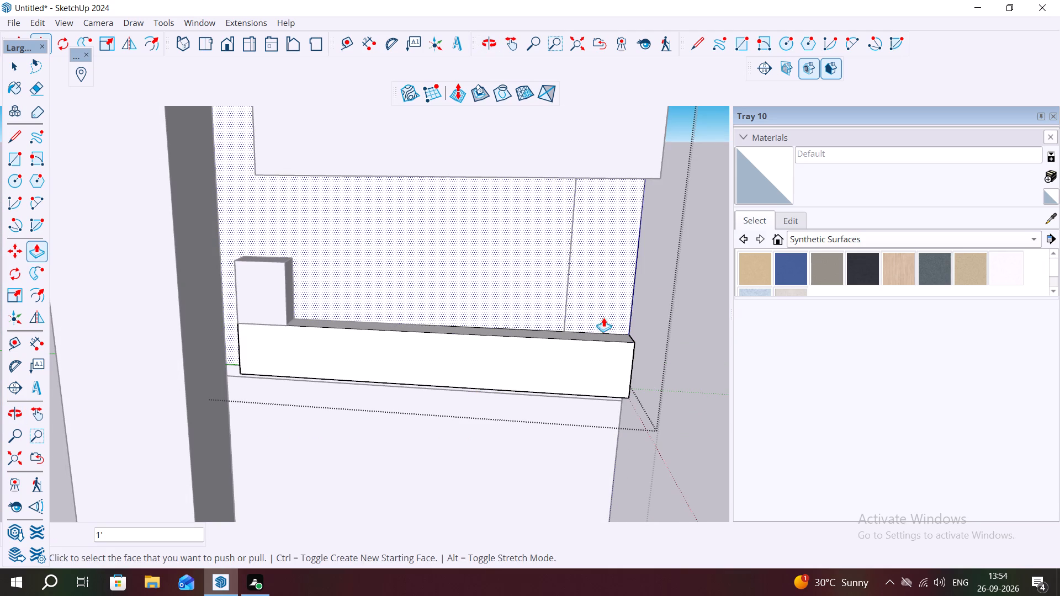
key(Escape)
Draw a rectangle of about 2' 3 1/4" by 5' 7 7/8" over the vertical strip, down to the long band's inner corner.
key(r)
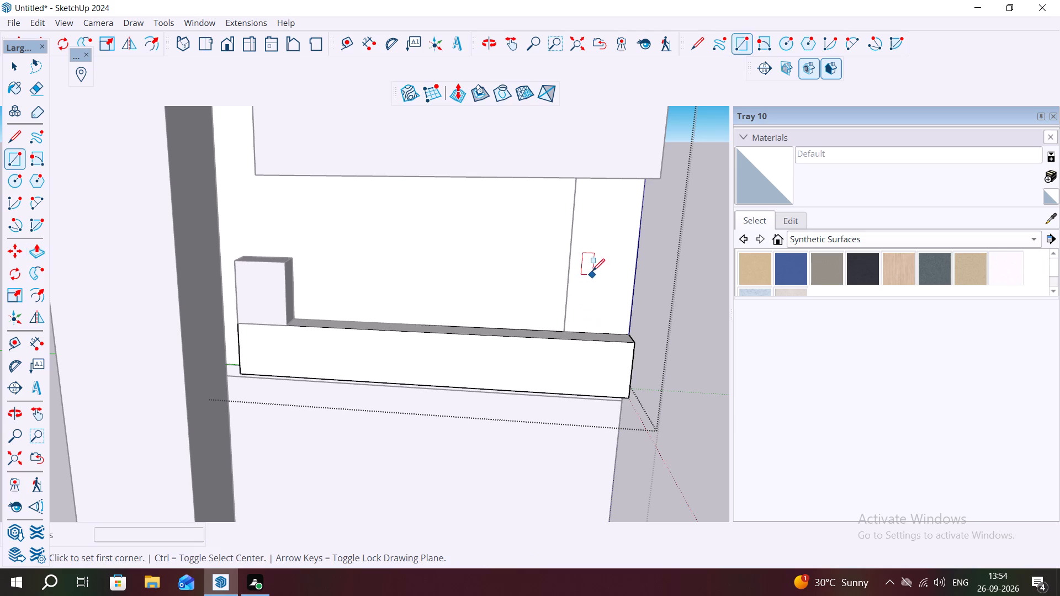
middle_drag(591, 244, 585, 94)
click(550, 167)
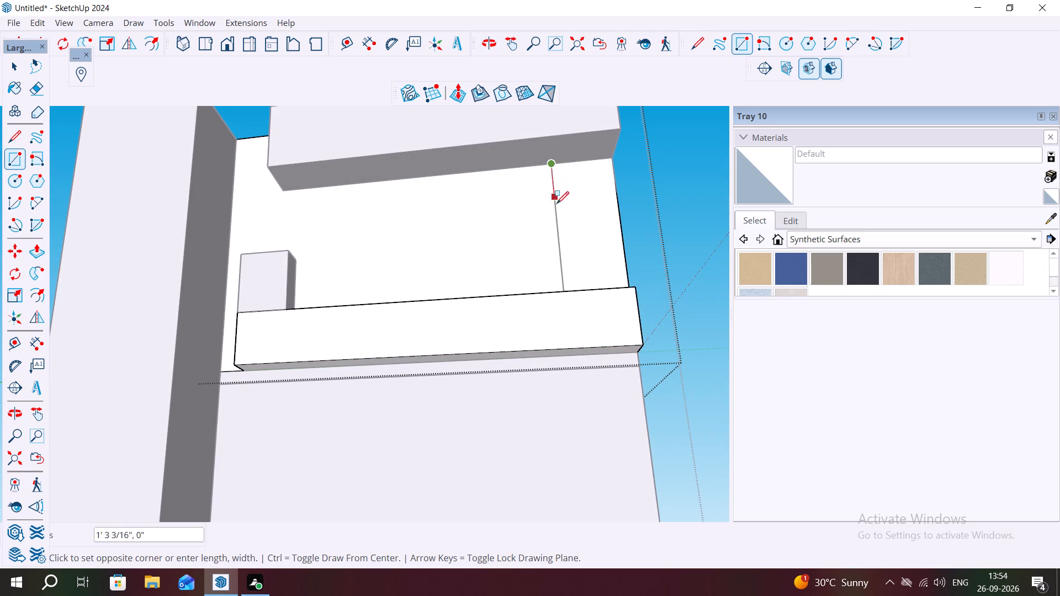
middle_drag(593, 270, 605, 294)
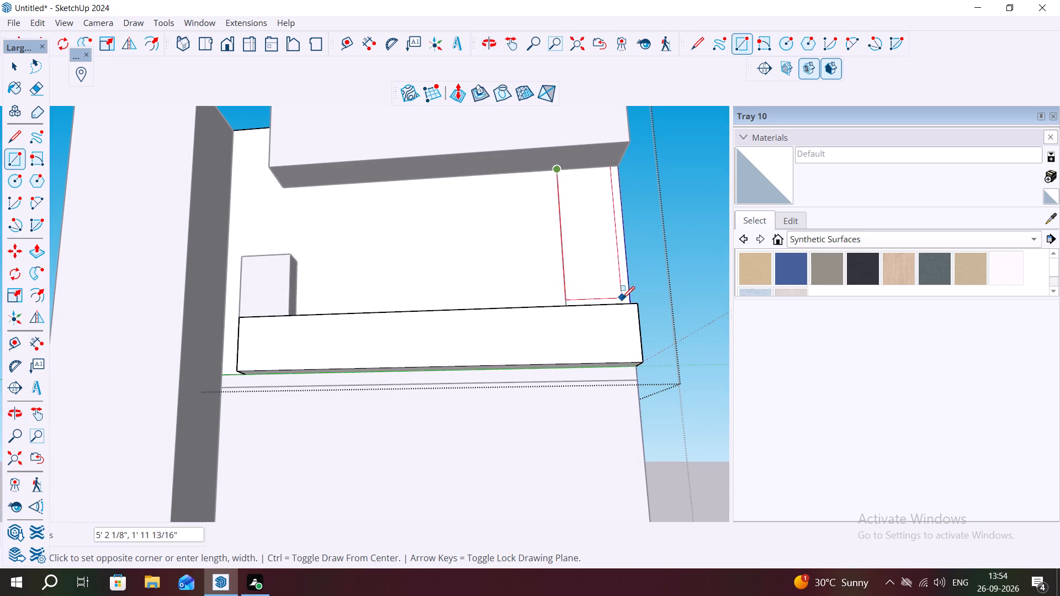
middle_drag(630, 297, 628, 315)
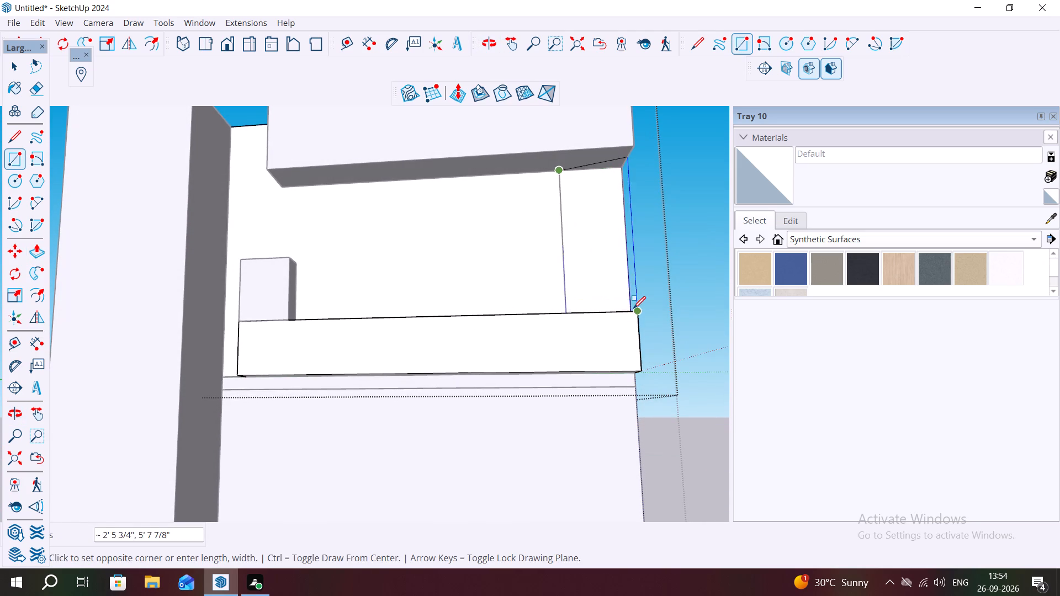
middle_drag(629, 307, 633, 350)
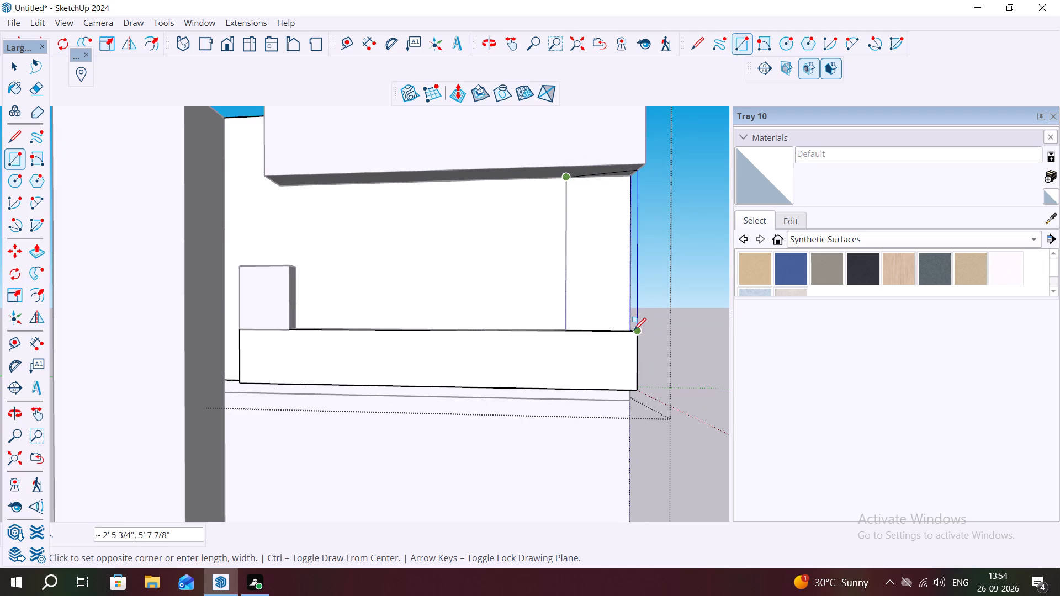
scroll(627, 314, up, 3)
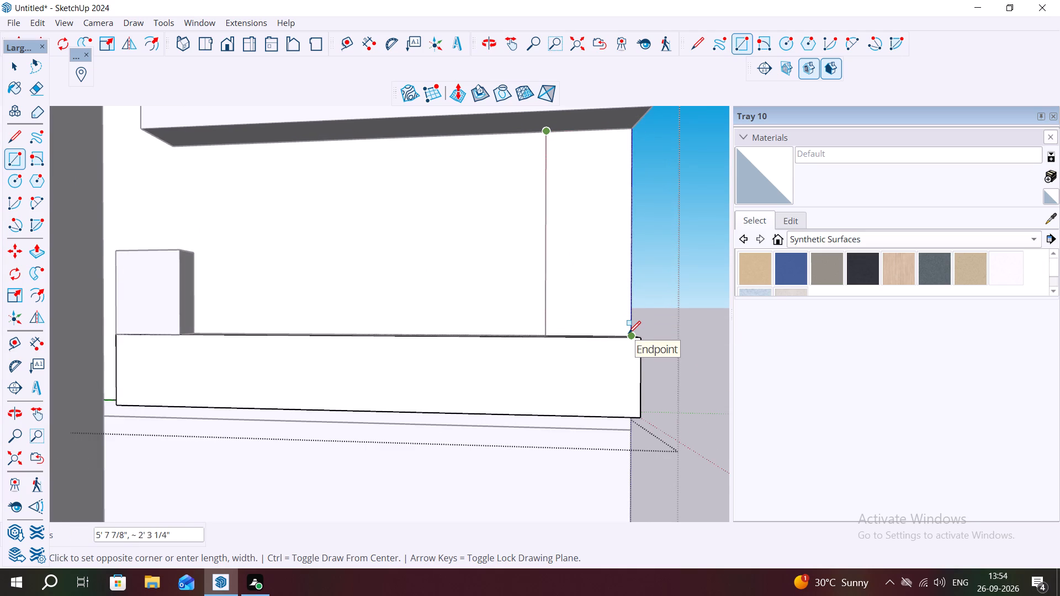
scroll(628, 333, up, 11)
click(639, 339)
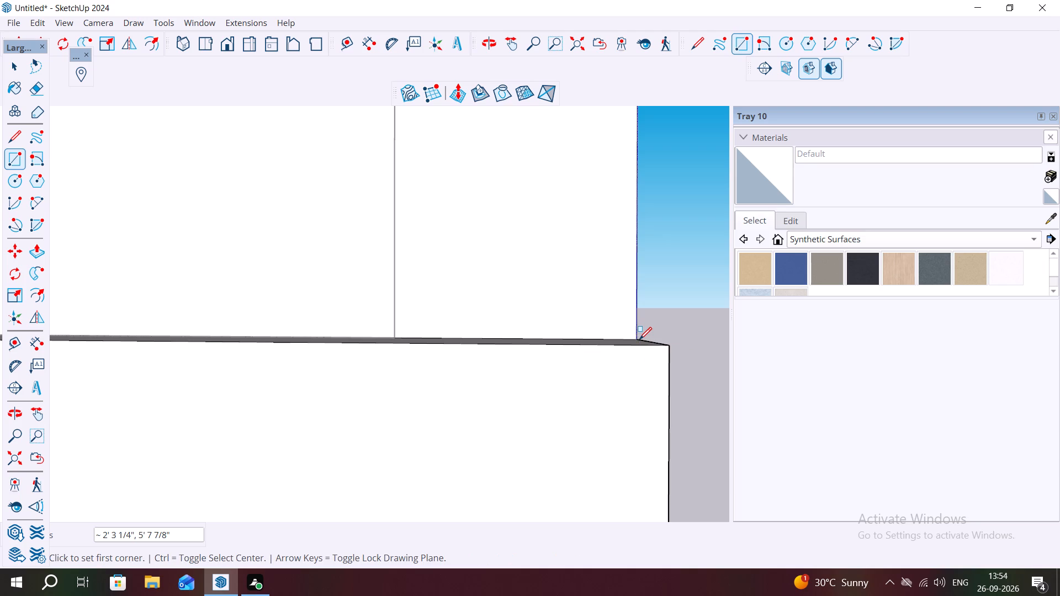
Push/Pull the vertical strip at the wall's far edge outward by 1'.
key(space)
click(602, 290)
scroll(602, 290, down, 6)
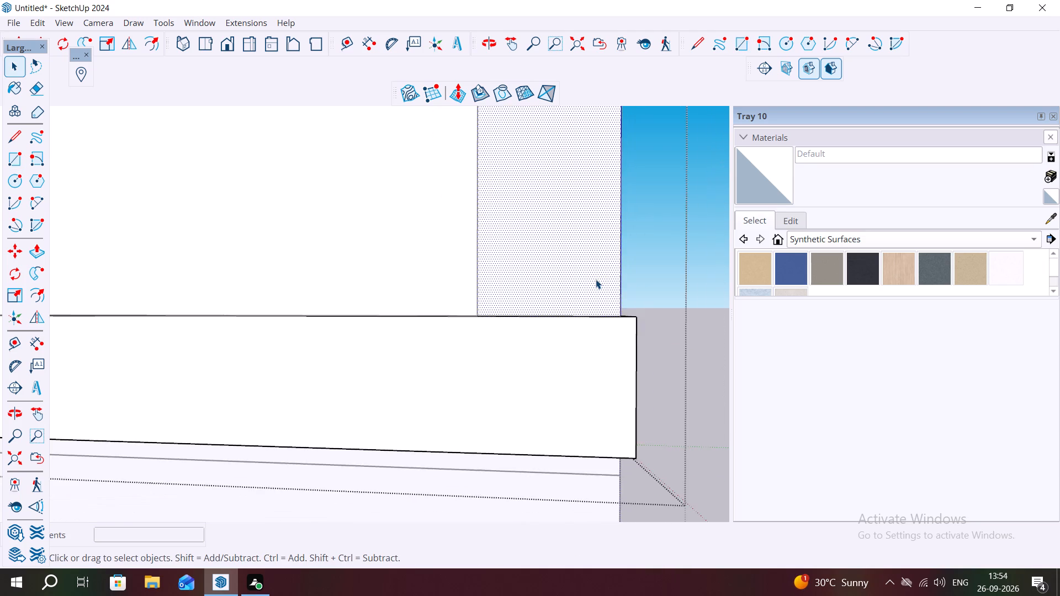
scroll(596, 279, down, 6)
scroll(596, 279, up, 1)
scroll(596, 279, down, 7)
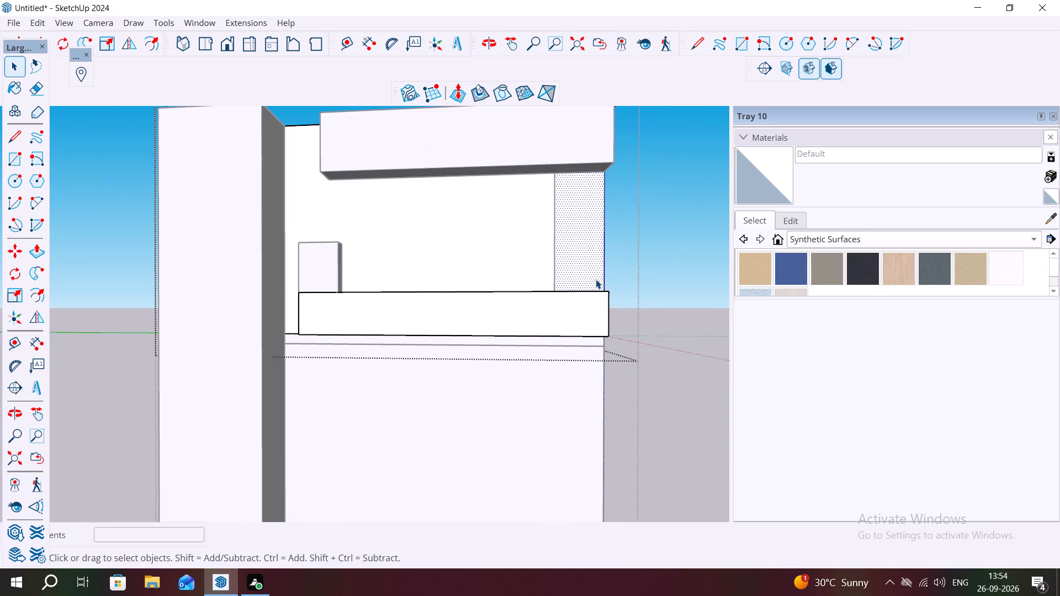
key(p)
click(571, 255)
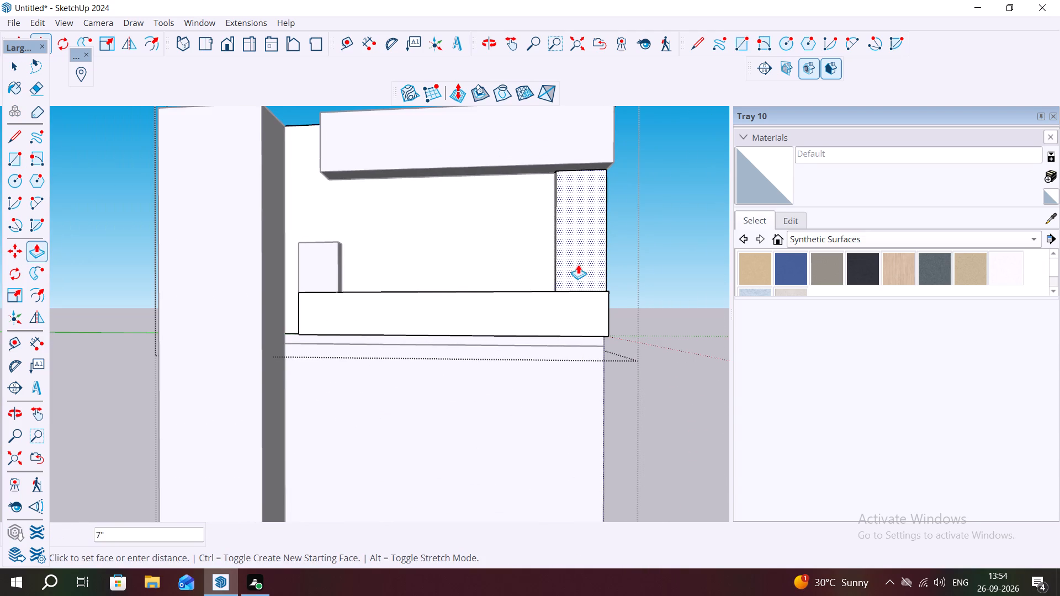
text(1')
key(Return)
key(Escape)
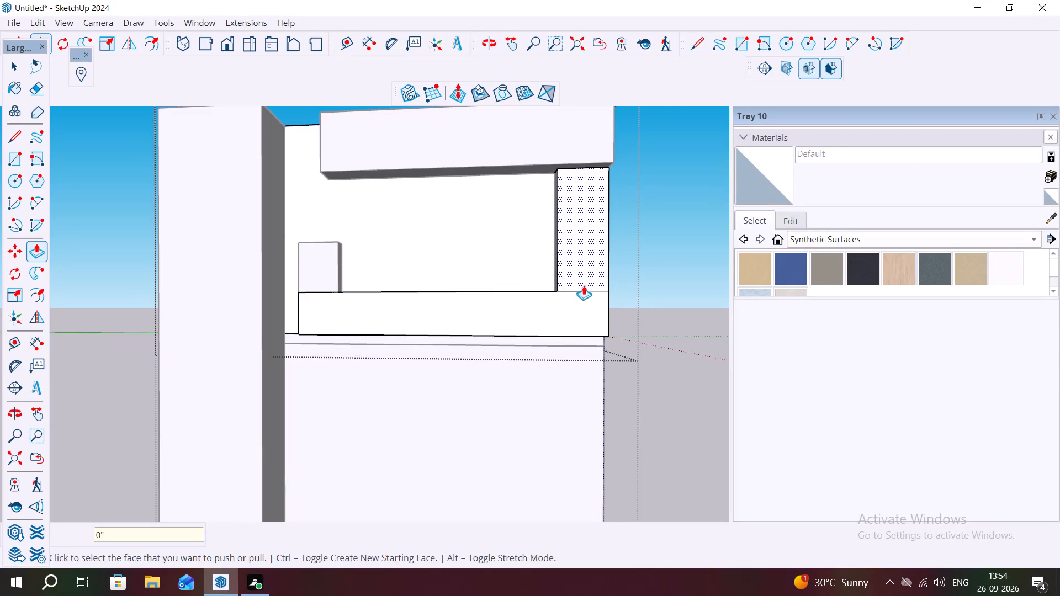
key(Escape)
Delete the seam edge between the raised vertical strip and the long horizontal band.
key(space)
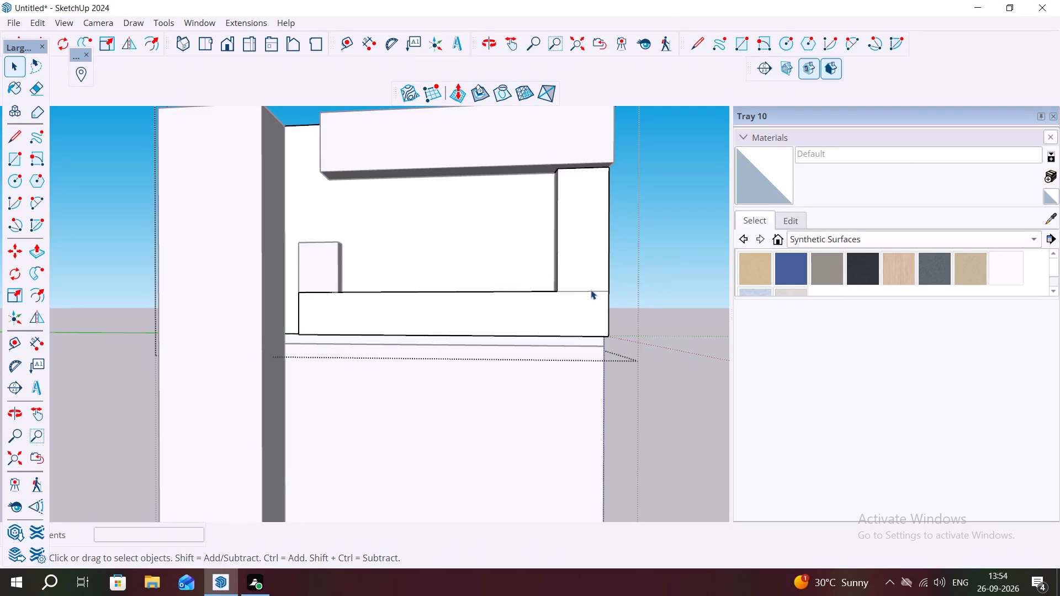
click(591, 290)
click(591, 290)
click(592, 290)
key(Delete)
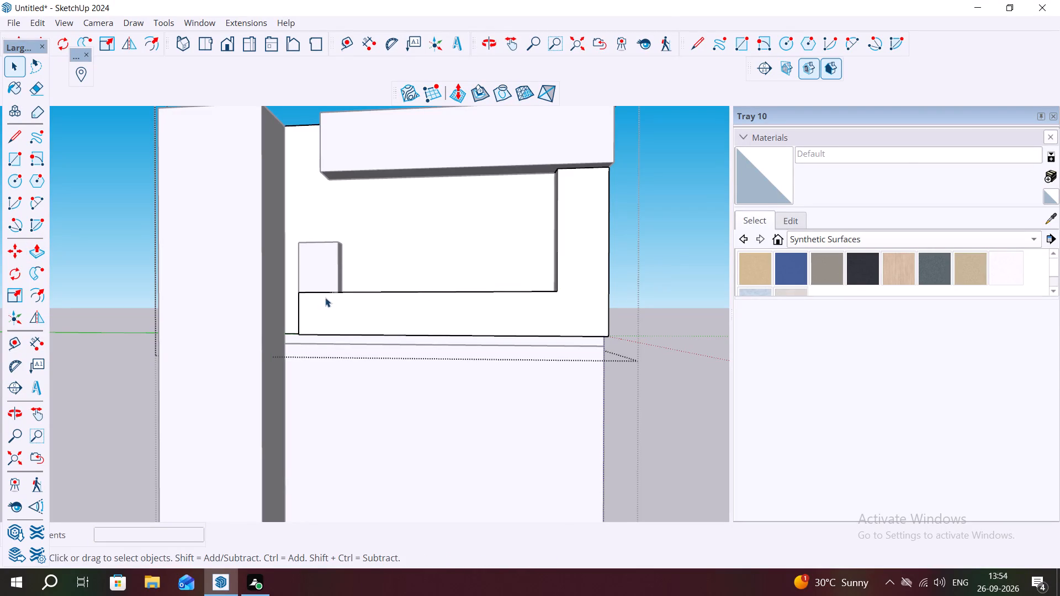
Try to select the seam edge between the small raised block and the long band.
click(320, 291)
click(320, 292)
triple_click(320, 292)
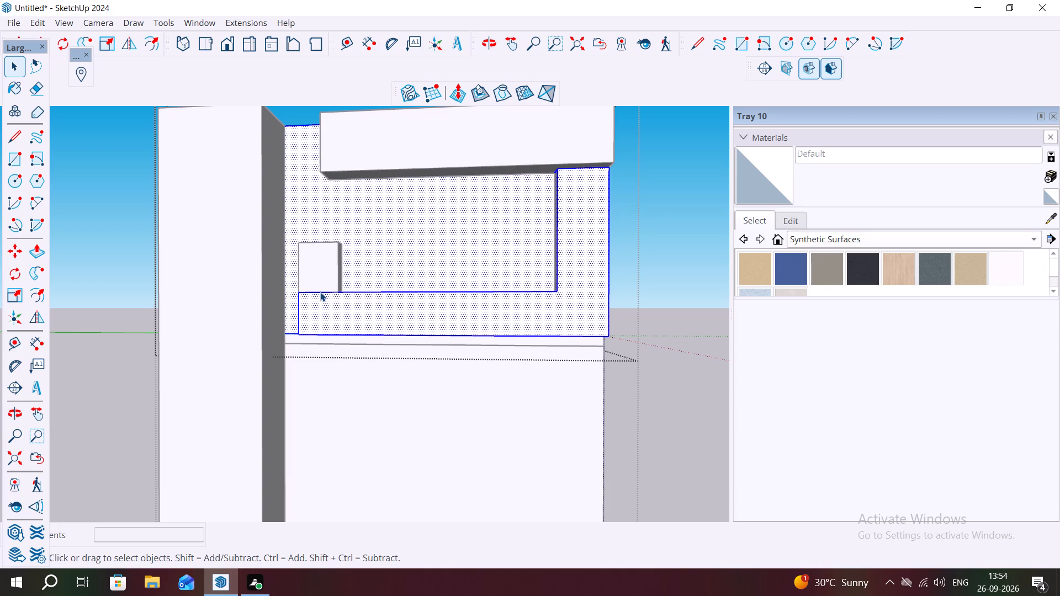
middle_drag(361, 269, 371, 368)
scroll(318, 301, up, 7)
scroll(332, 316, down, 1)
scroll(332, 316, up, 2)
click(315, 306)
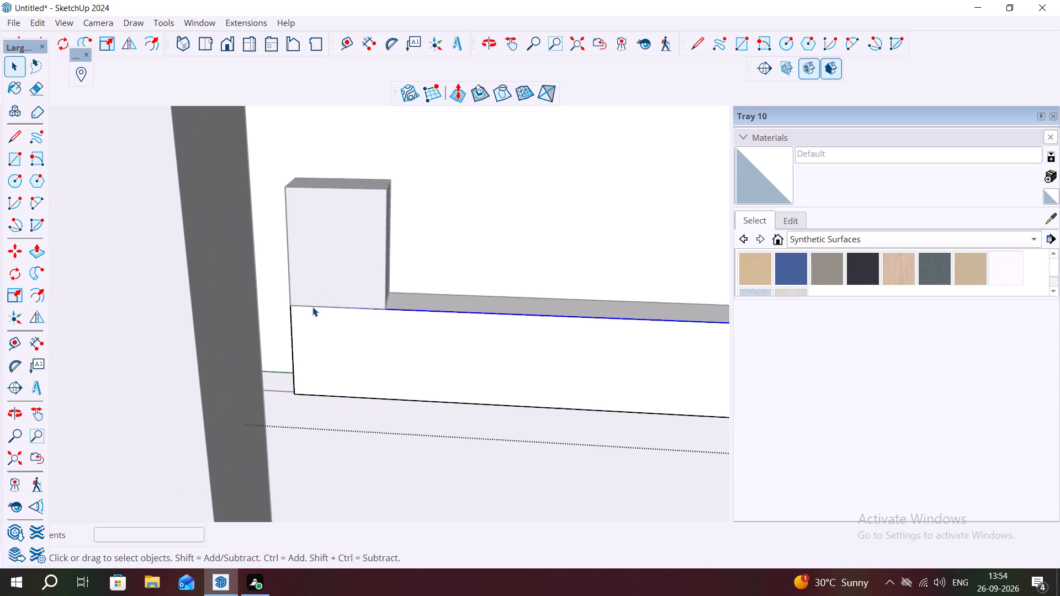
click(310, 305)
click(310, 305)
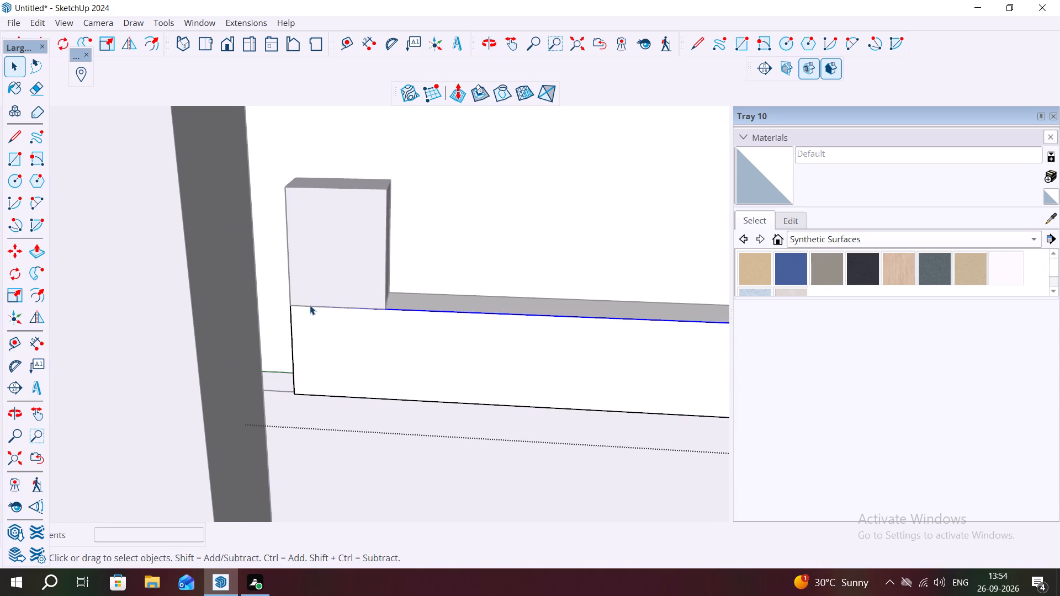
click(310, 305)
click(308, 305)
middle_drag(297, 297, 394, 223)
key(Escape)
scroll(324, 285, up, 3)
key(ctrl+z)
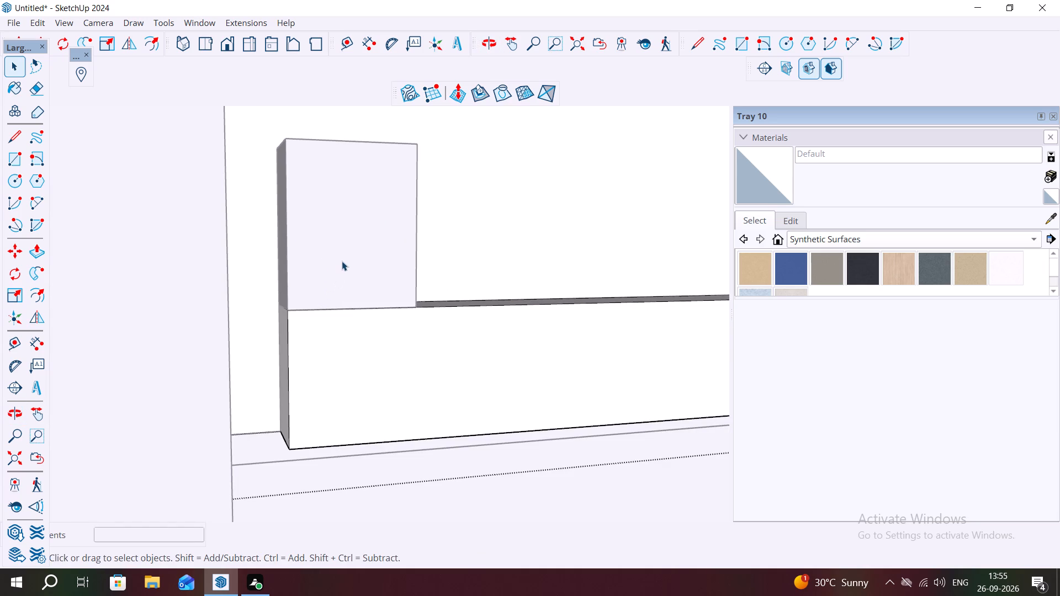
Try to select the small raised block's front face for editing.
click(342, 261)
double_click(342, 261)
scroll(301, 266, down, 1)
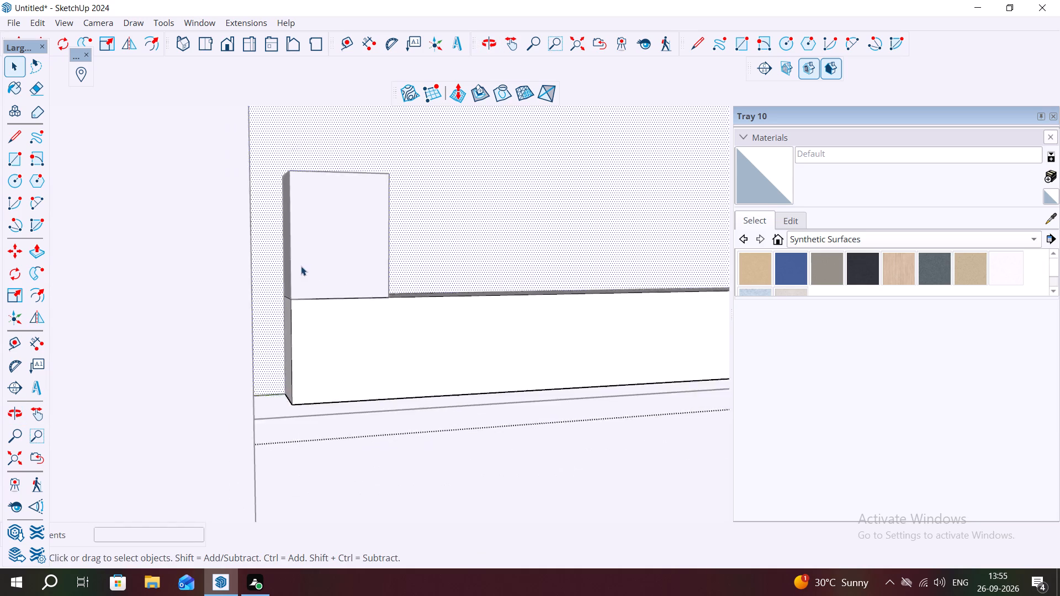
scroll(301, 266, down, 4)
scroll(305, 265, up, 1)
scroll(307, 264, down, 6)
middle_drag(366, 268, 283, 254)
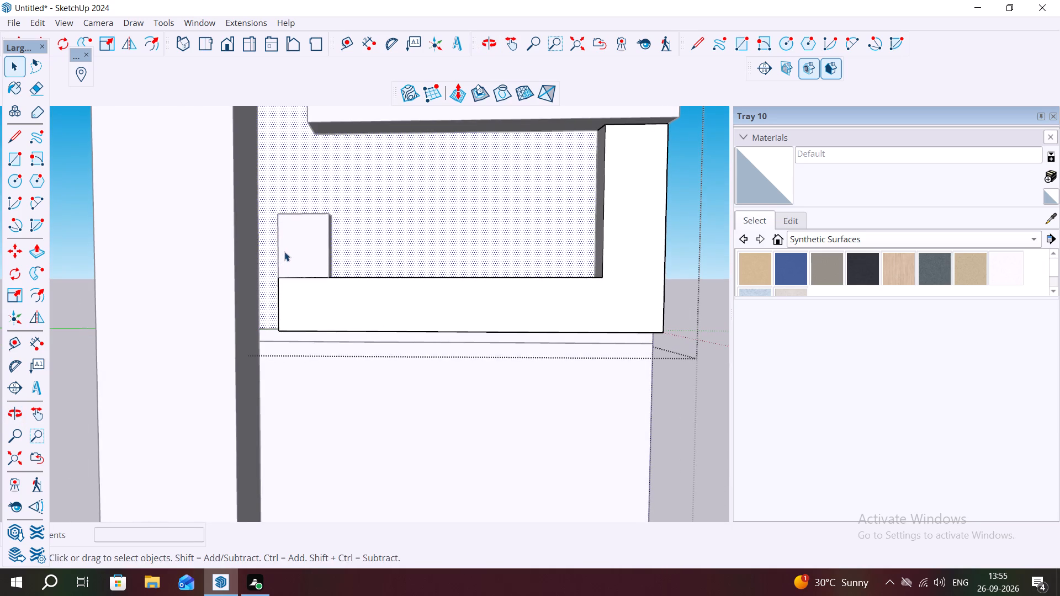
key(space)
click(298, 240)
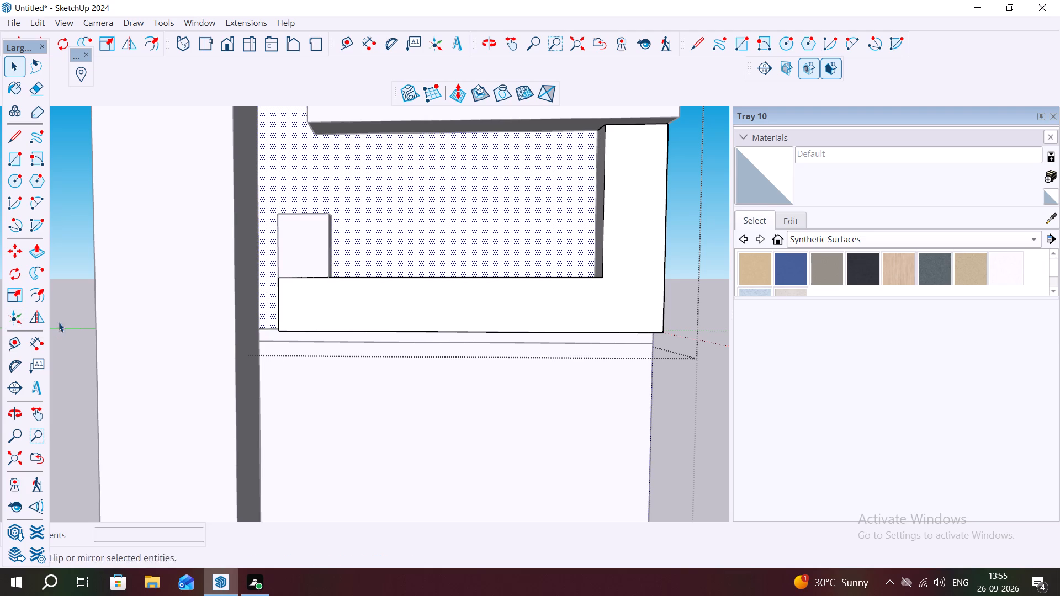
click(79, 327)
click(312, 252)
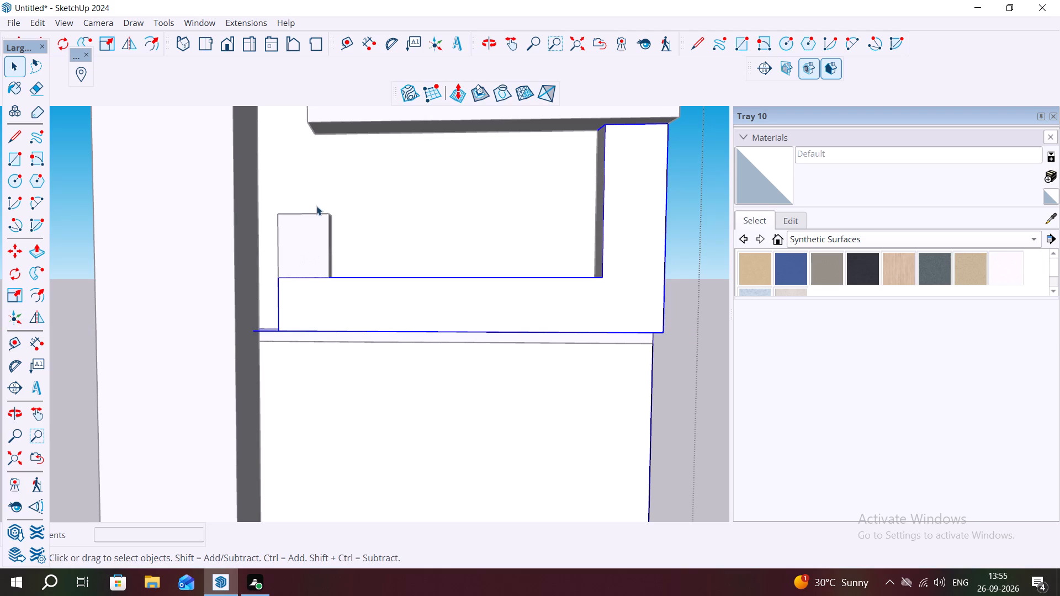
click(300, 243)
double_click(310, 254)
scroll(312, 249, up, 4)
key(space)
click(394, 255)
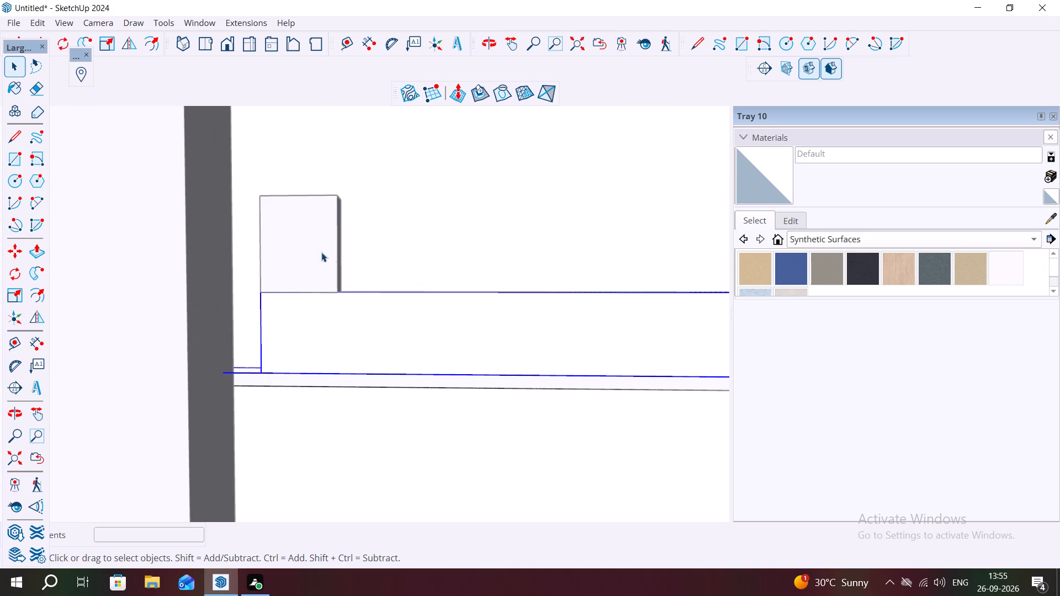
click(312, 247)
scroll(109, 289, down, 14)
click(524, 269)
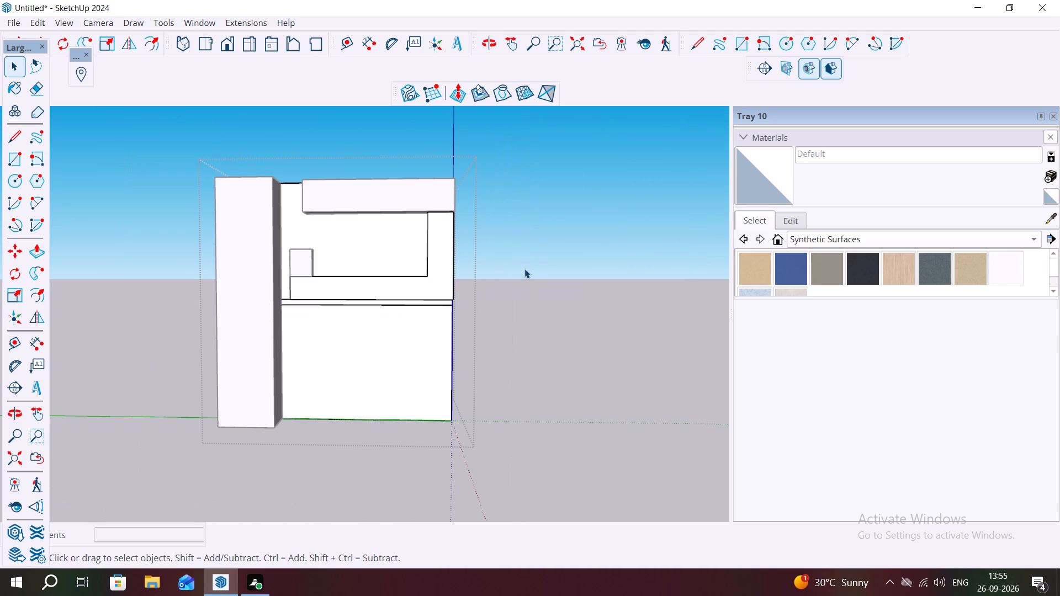
Examine the corner where the raised vertical strip meets the underside of the upper projecting band.
scroll(420, 201, up, 14)
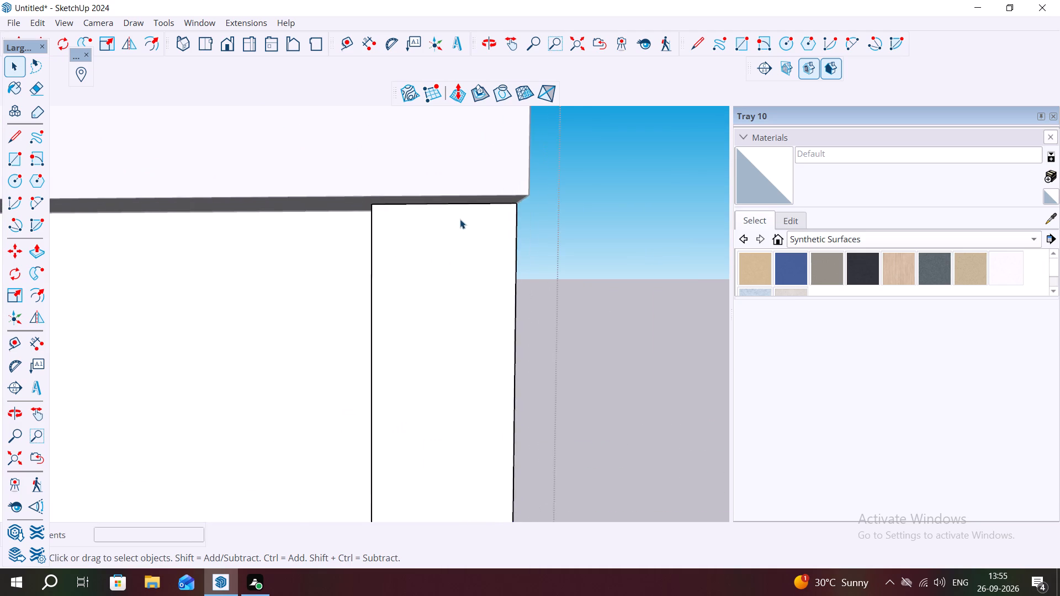
scroll(460, 219, up, 4)
scroll(460, 211, down, 1)
scroll(460, 211, up, 6)
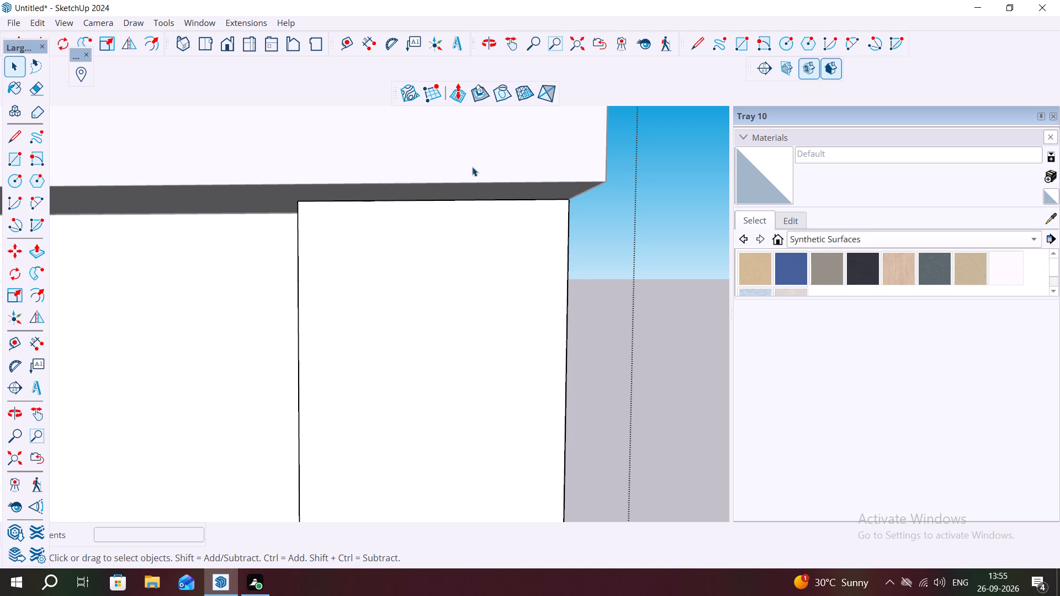
scroll(439, 208, up, 1)
scroll(441, 212, down, 5)
scroll(492, 149, up, 1)
scroll(494, 151, down, 3)
scroll(496, 169, up, 1)
scroll(501, 173, down, 1)
scroll(629, 207, down, 9)
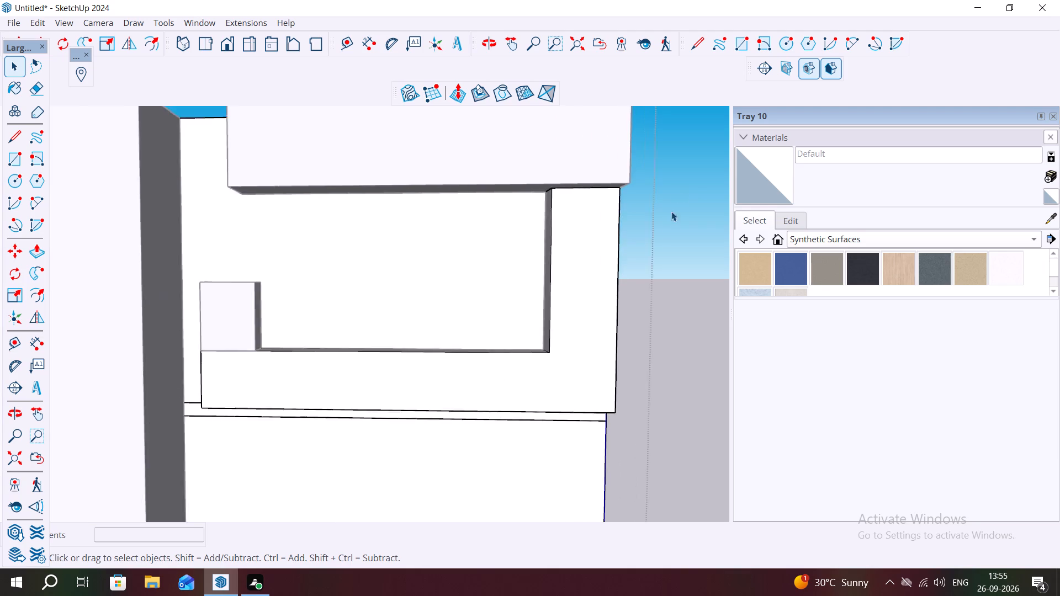
scroll(671, 211, down, 1)
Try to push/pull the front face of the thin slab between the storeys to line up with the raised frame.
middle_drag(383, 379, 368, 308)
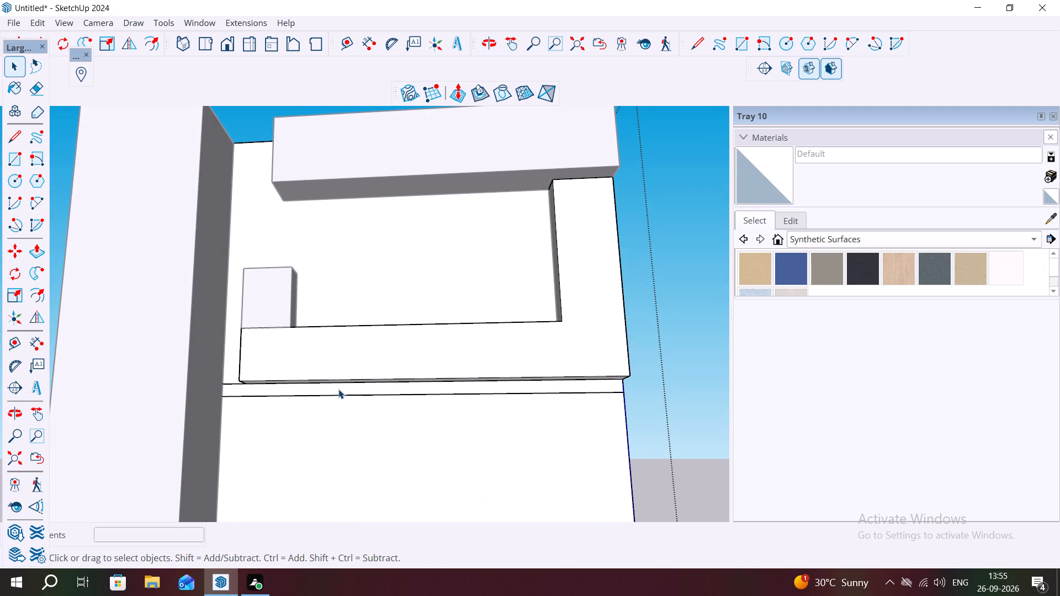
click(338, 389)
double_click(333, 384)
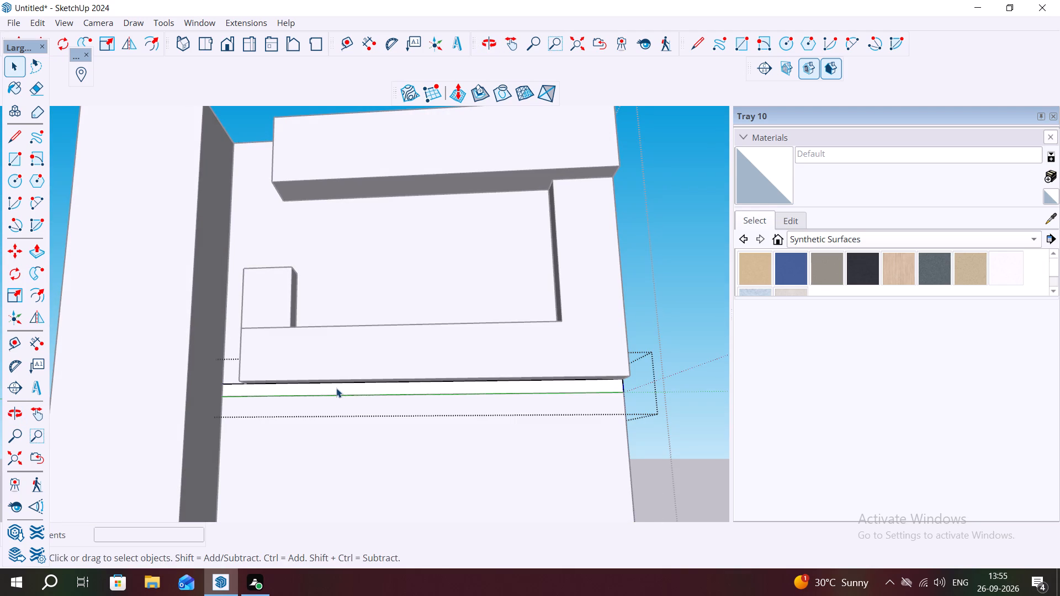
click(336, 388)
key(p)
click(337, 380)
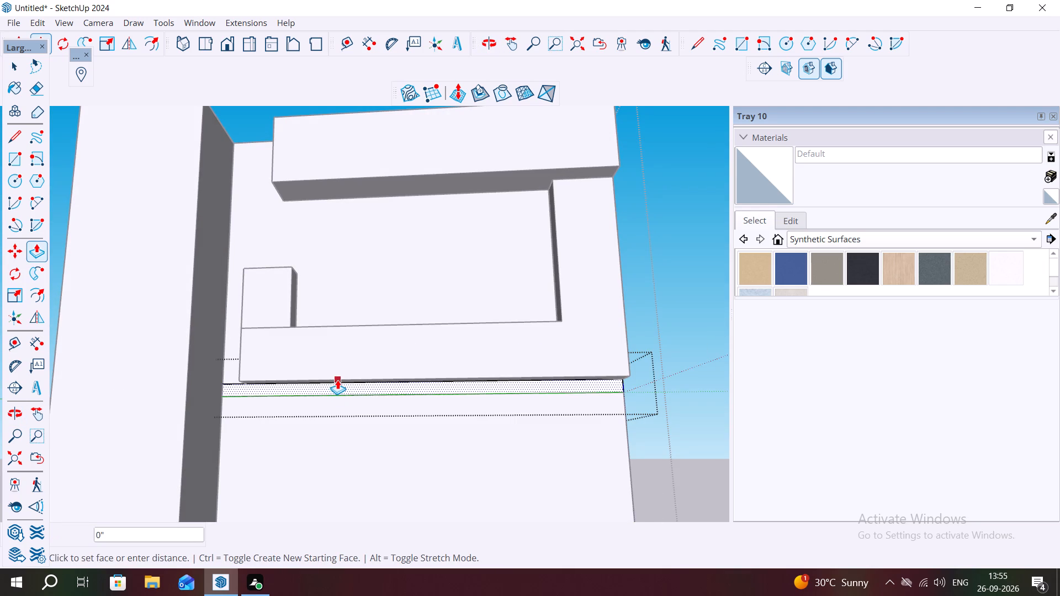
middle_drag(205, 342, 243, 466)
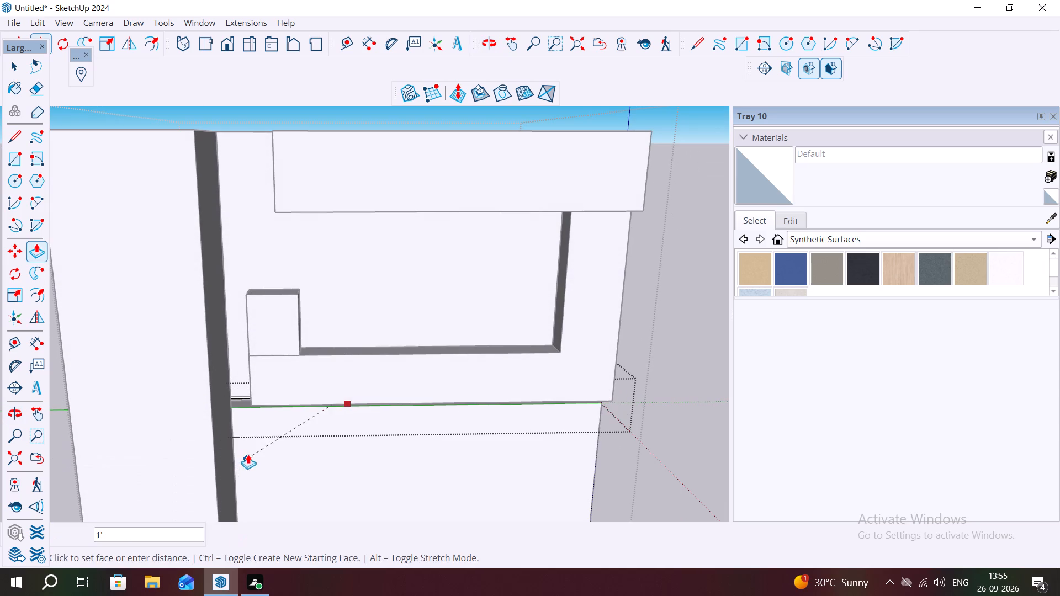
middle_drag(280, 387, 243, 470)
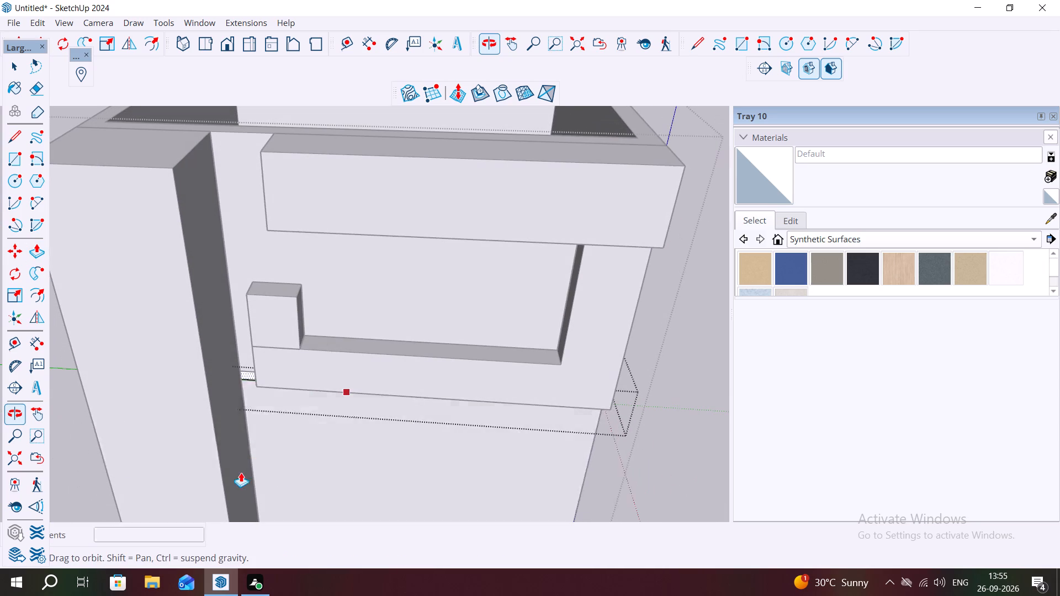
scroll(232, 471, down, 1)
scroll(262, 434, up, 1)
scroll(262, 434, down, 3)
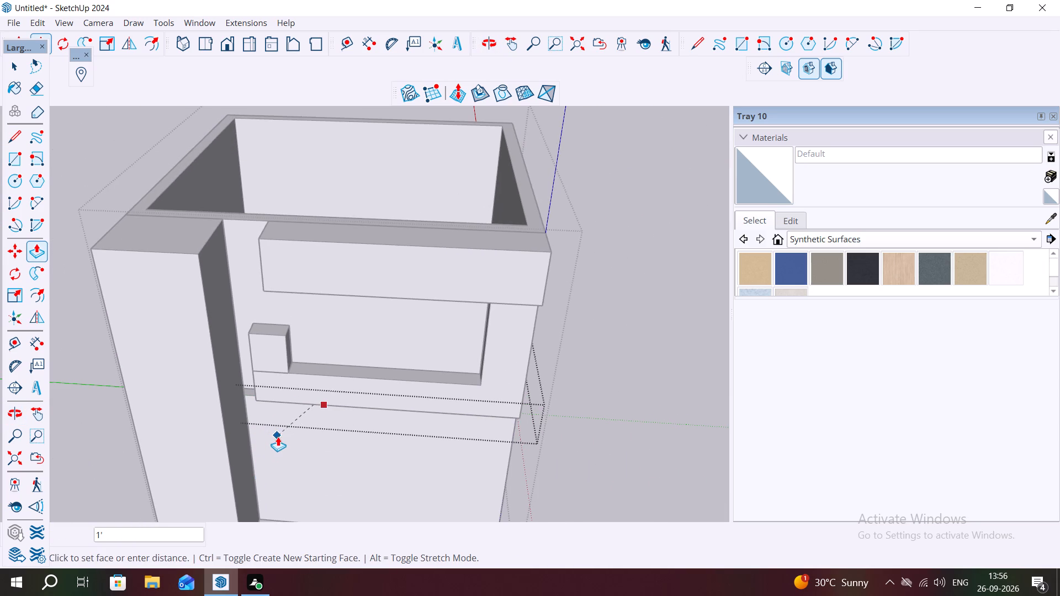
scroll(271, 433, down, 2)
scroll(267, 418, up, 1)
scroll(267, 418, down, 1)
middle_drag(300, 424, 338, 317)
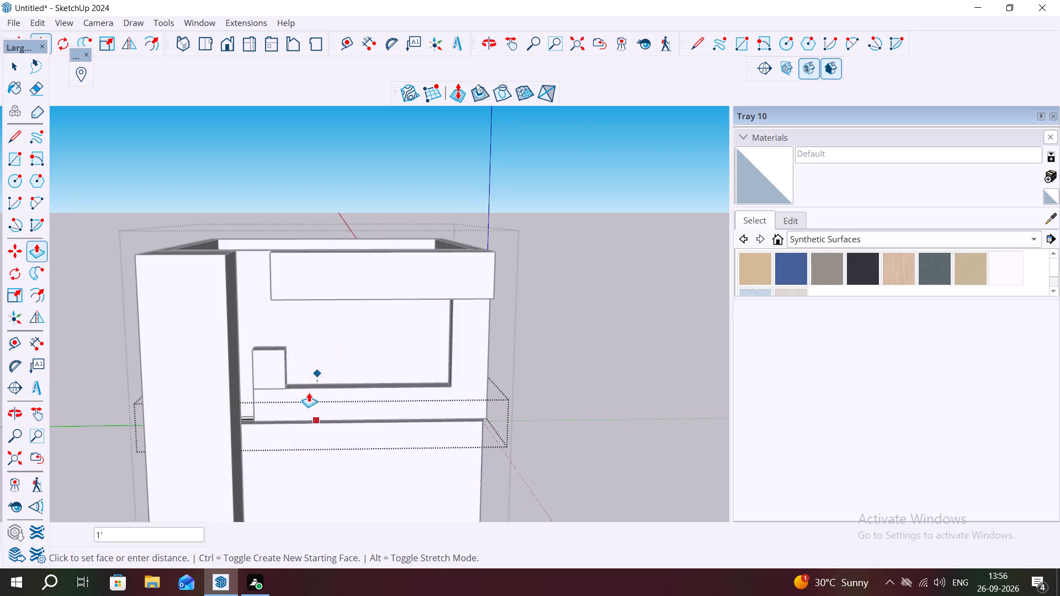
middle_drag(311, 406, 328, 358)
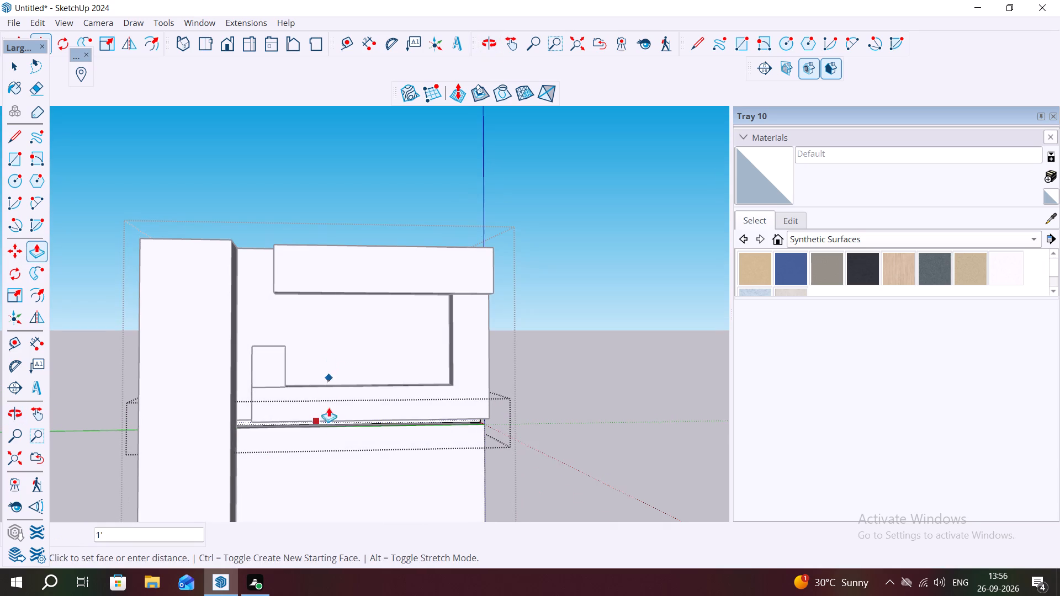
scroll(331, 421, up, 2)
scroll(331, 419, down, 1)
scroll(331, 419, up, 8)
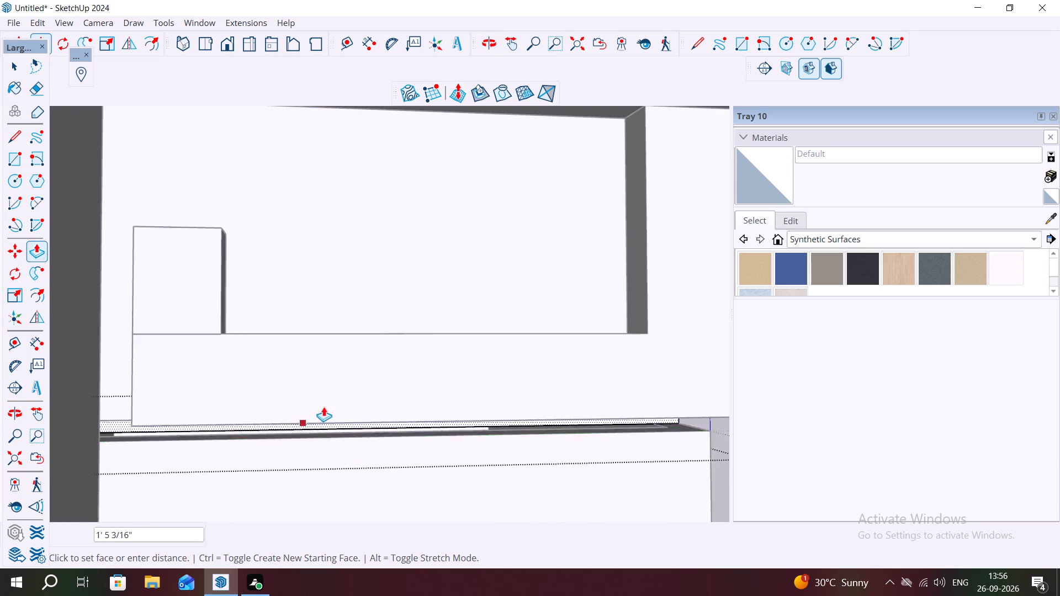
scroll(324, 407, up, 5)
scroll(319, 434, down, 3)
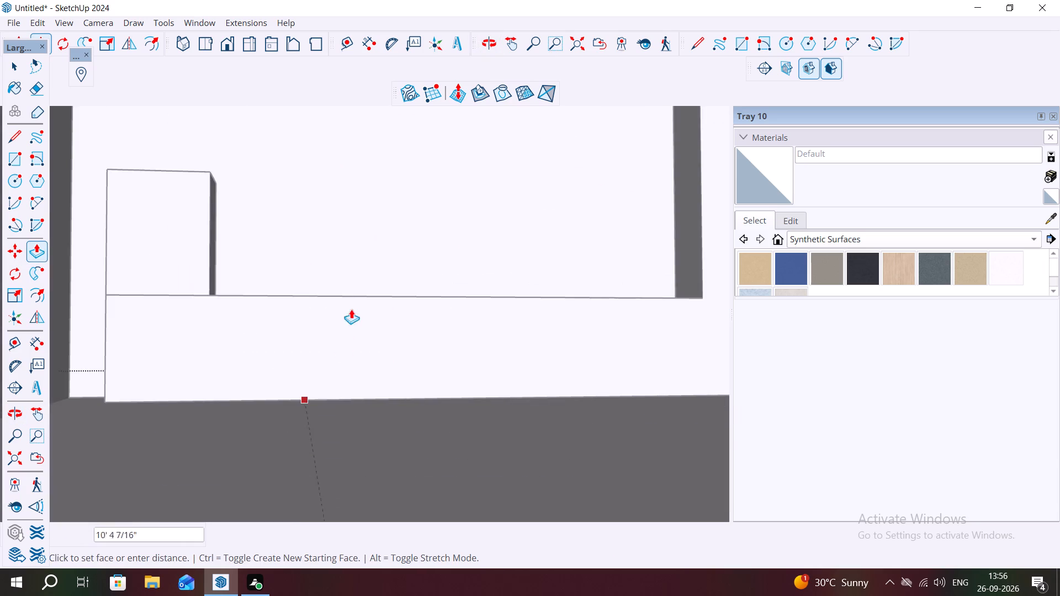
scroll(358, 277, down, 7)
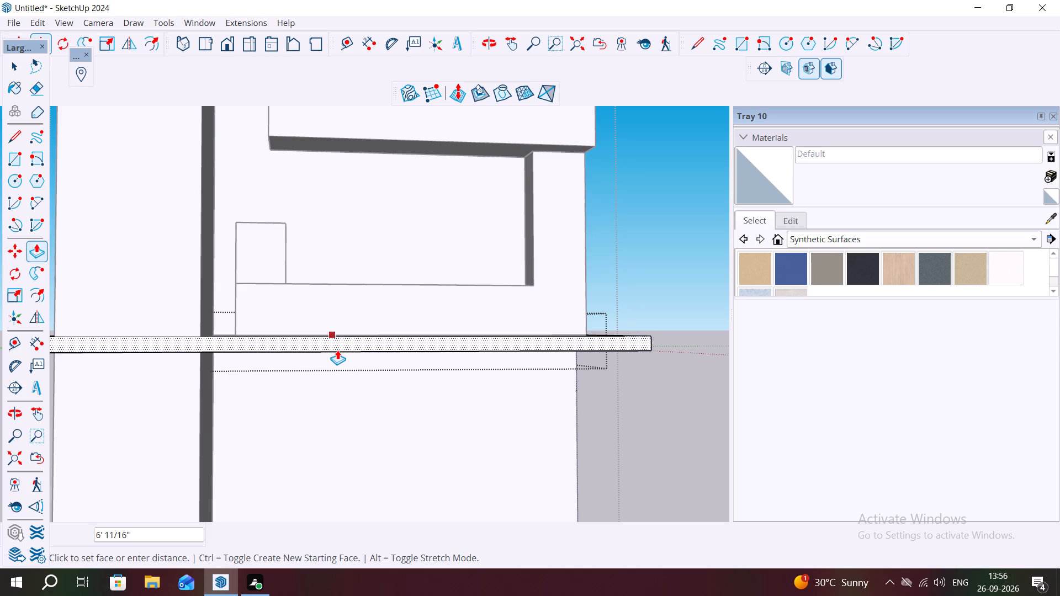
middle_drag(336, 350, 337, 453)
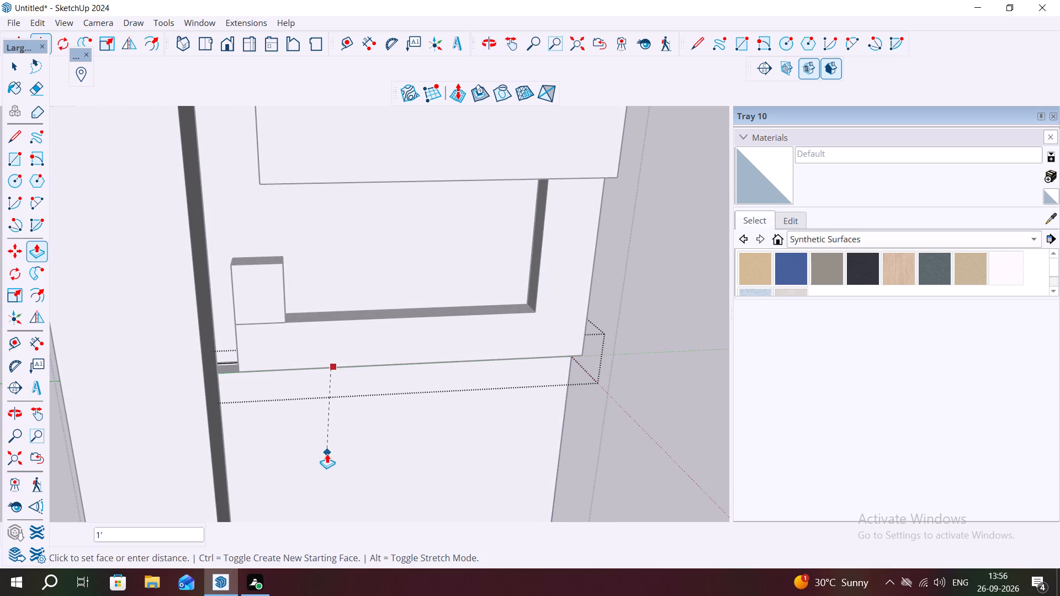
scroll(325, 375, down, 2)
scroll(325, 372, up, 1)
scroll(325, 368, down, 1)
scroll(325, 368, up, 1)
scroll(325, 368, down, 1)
Undo the raised stepped frame and small block, back to the flat stepped outline on the upper front wall.
key(ctrl+z)
key(ctrl+z)
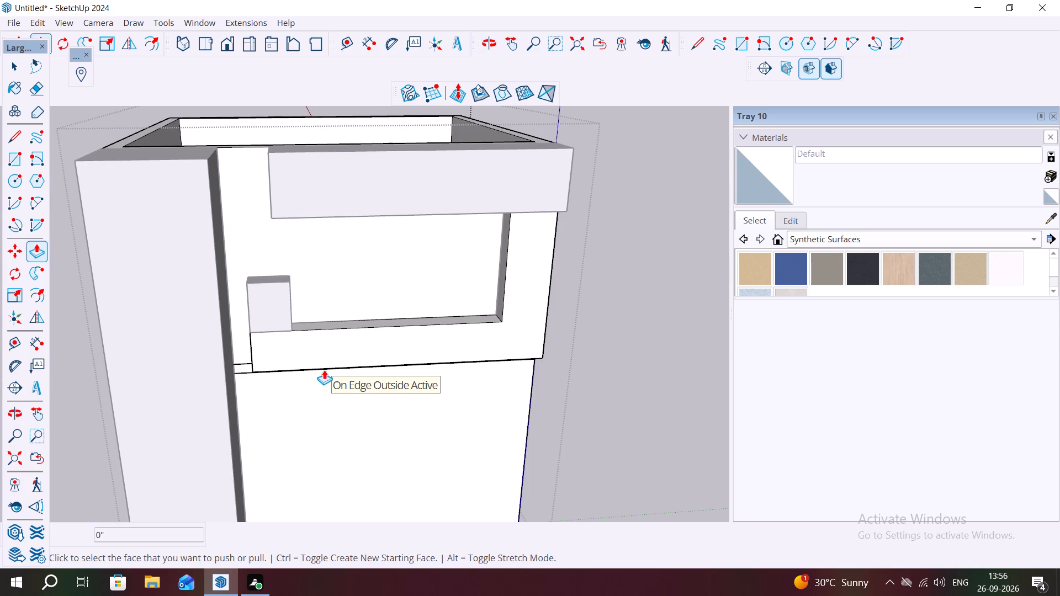
key(ctrl+z)
key(ctrl+z)
key(ctrl+z)
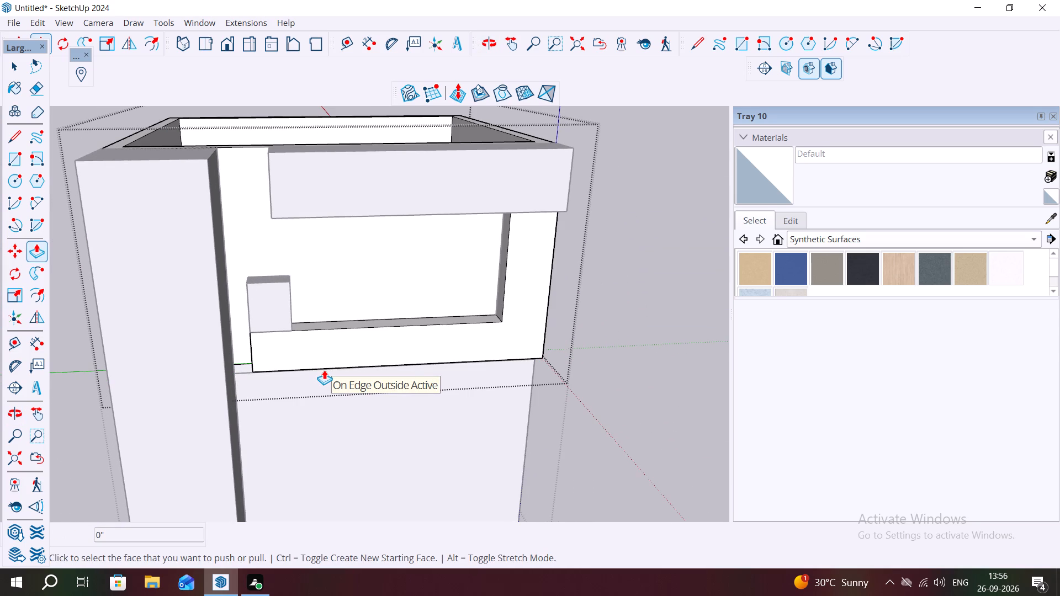
key(ctrl+z)
key(ctrl+z)
key(ctrl+z)
key(ctrl+z)
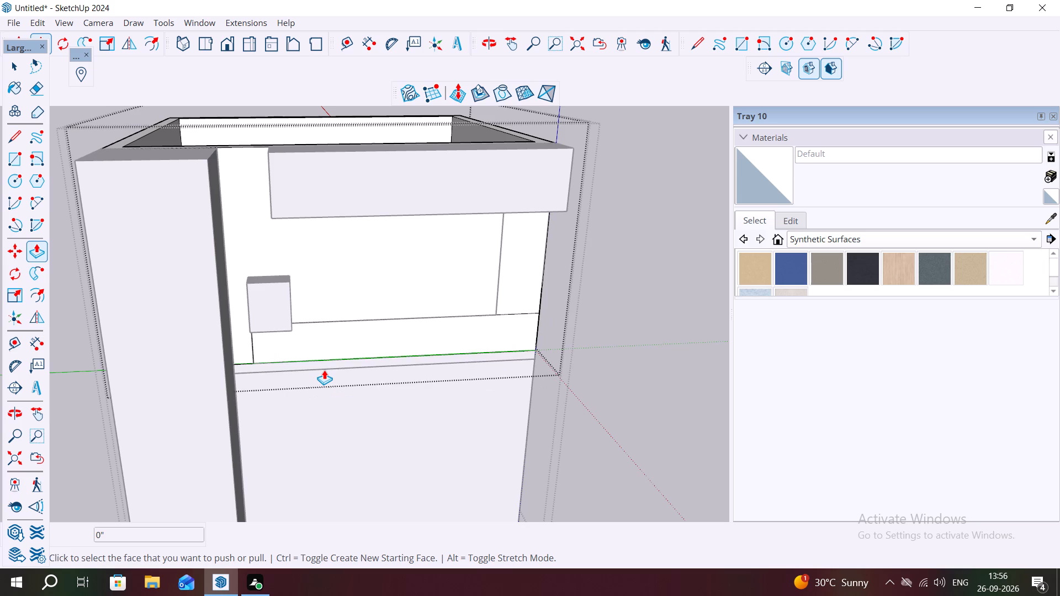
key(ctrl+z)
key(ctrl+z)
key(ctrl+z)
key(ctrl+z)
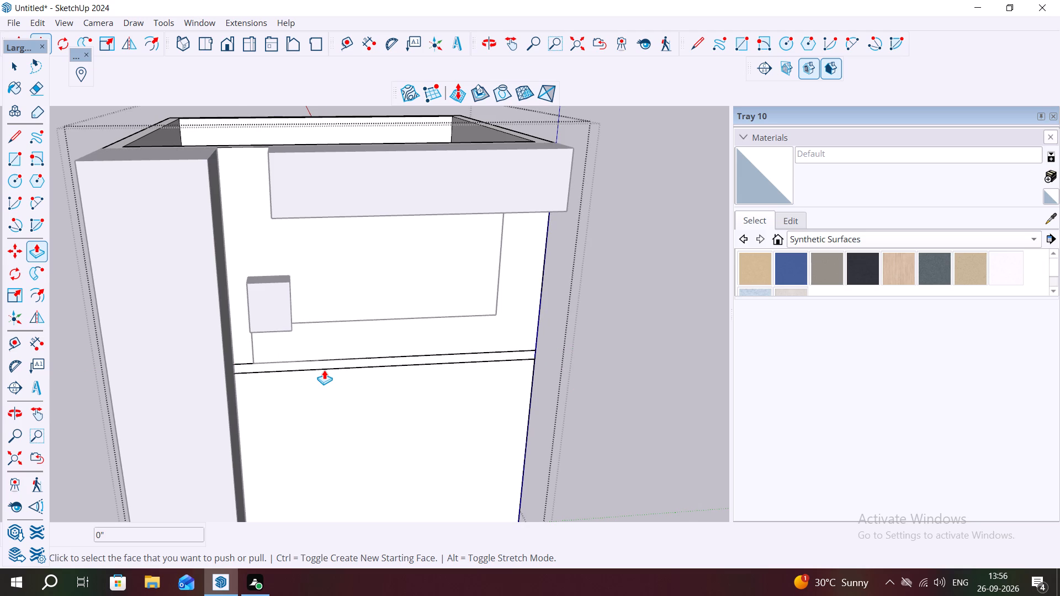
key(ctrl+z)
key(ctrl+z)
key(ctrl+z)
key(ctrl+z)
key(ctrl+z)
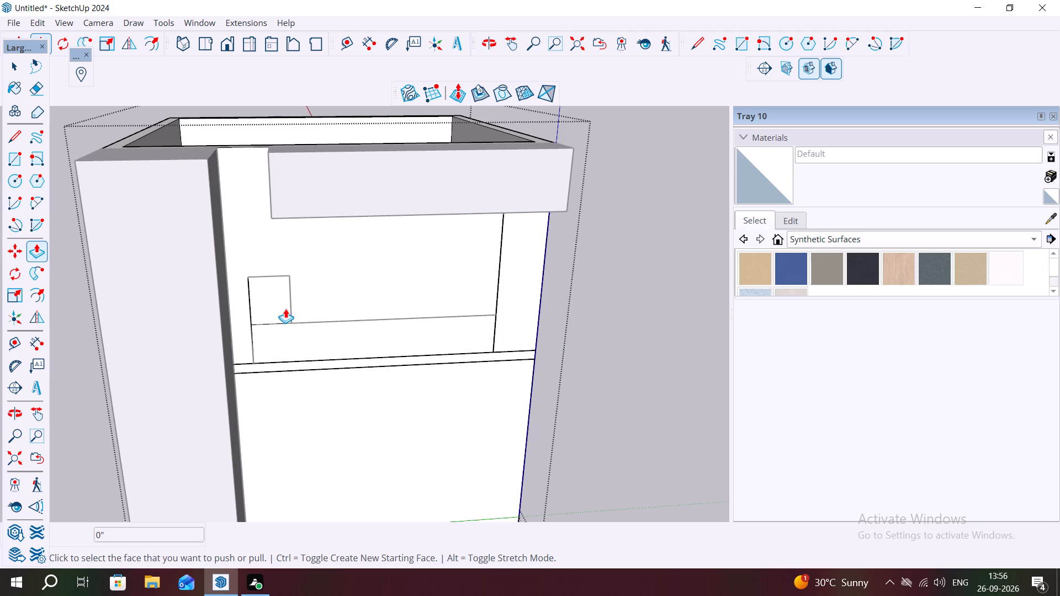
key(ctrl+z)
key(ctrl+z)
key(ctrl+z)
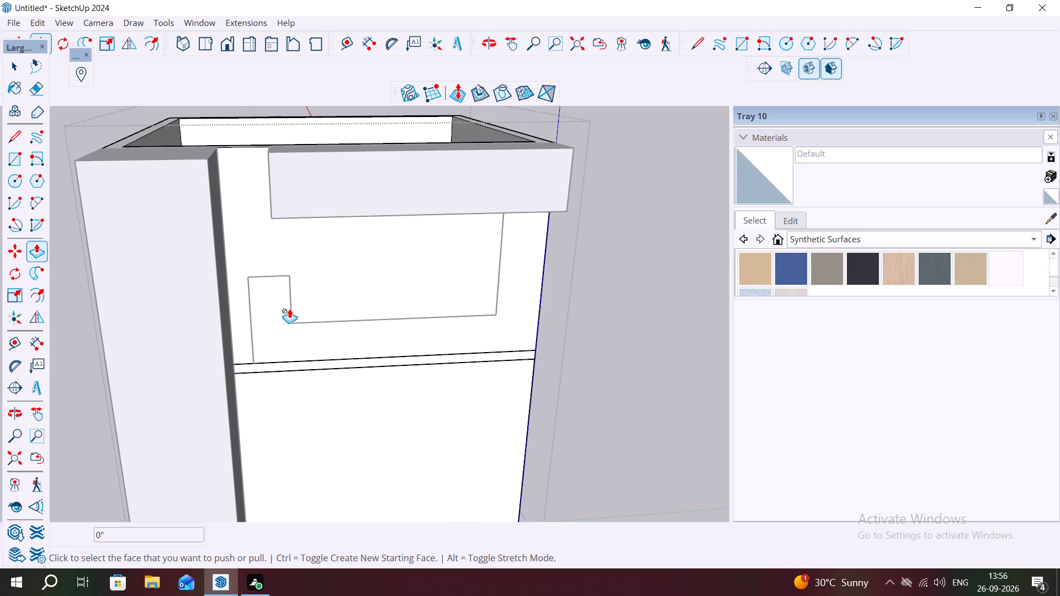
key(Escape)
key(space)
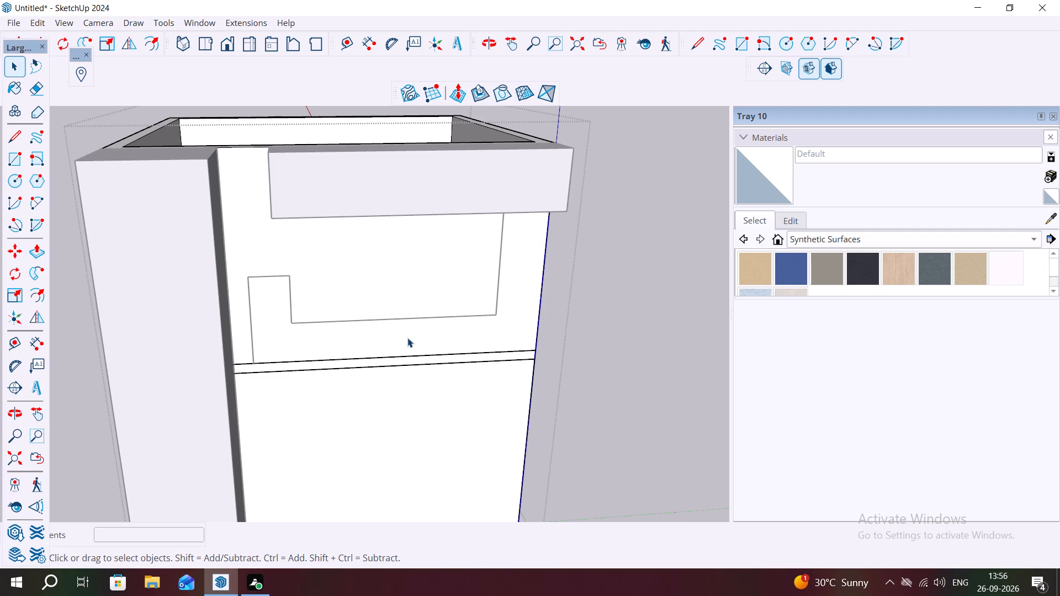
click(265, 306)
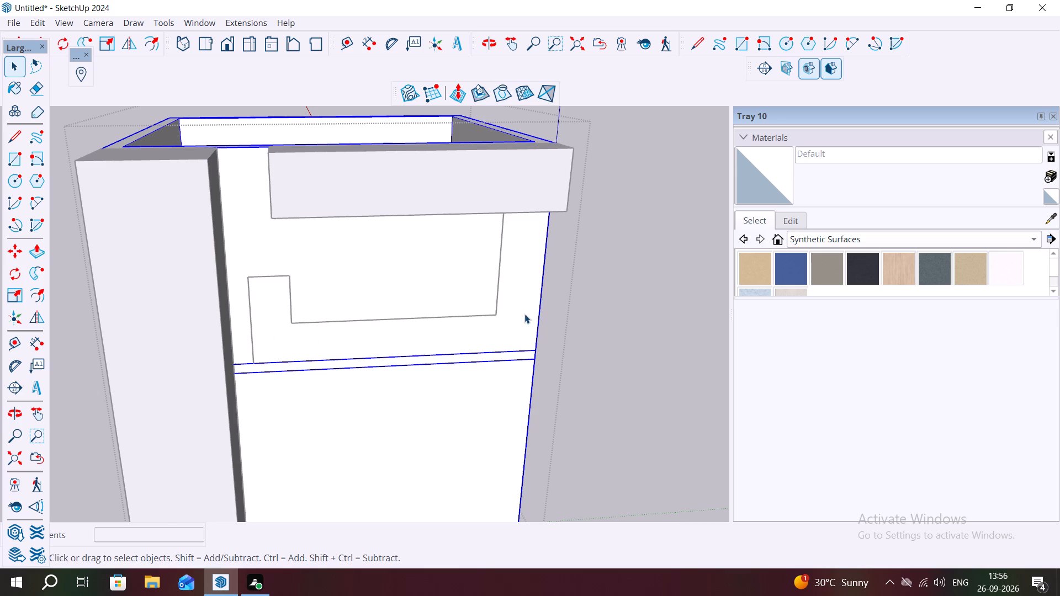
Undo the stepped outline, upper projecting band and tall side band, back to the plain two-storey box.
scroll(508, 312, down, 1)
scroll(415, 275, down, 4)
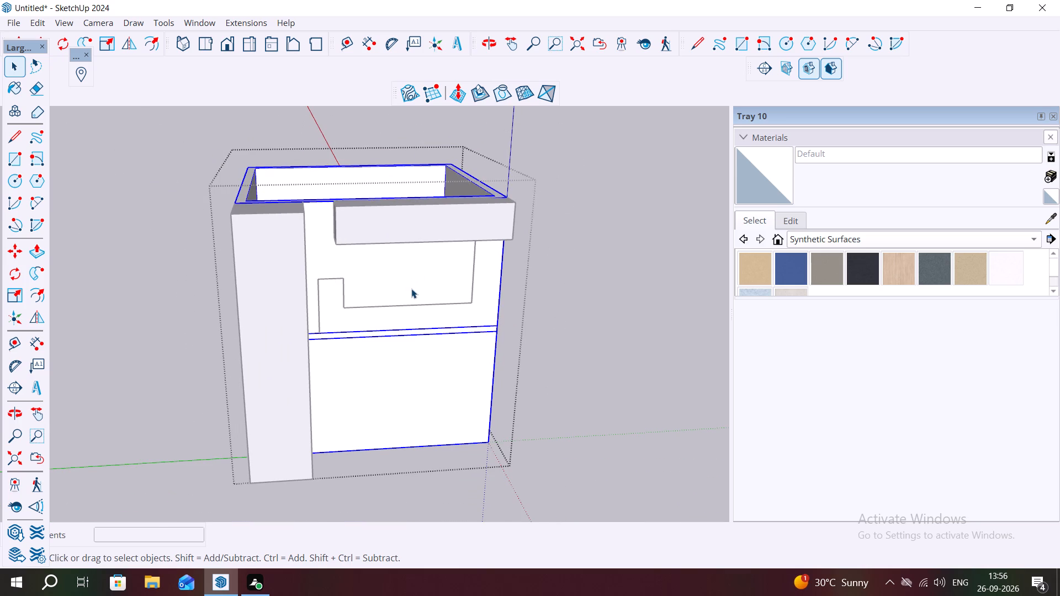
key(ctrl+z)
key(ctrl+z)
key(ctrl+z)
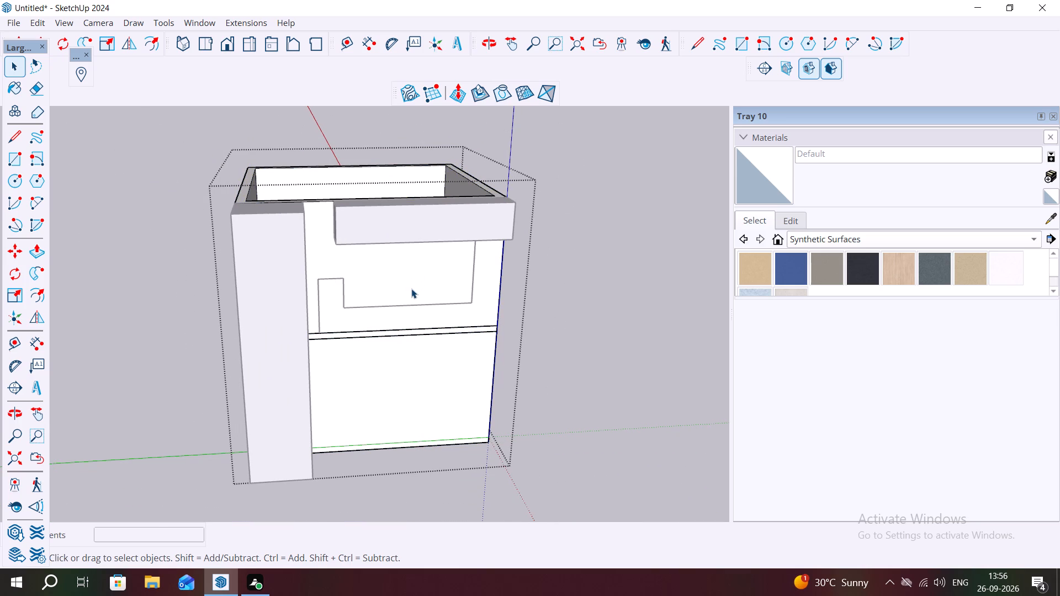
key(ctrl+z)
key(ctrl+z)
key(ctrl+z)
key(ctrl+z)
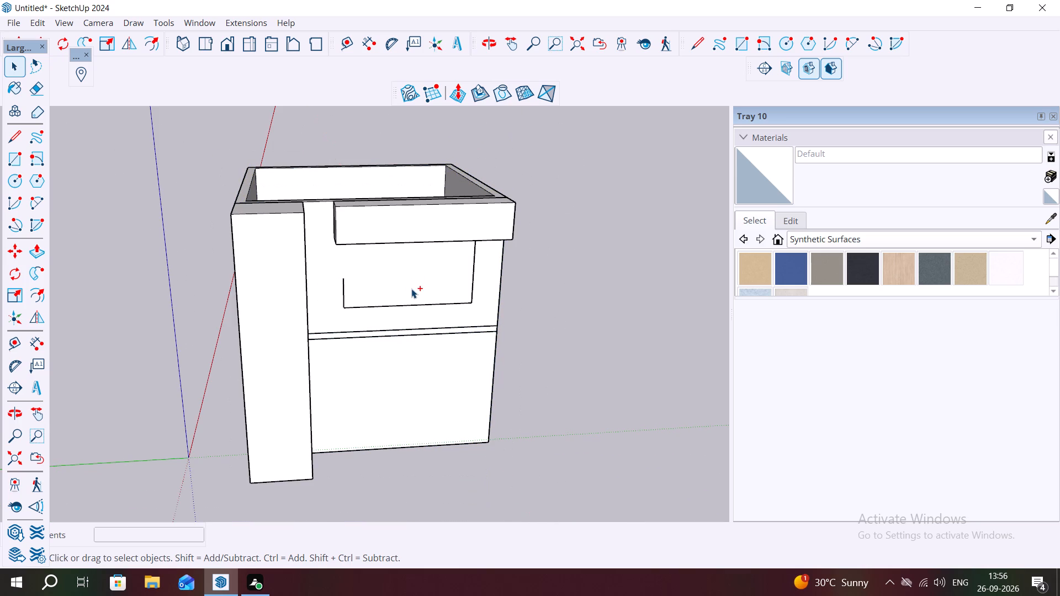
key(ctrl+z)
key(ctrl+z)
key(ctrl+z)
key(ctrl+z)
key(ctrl+z)
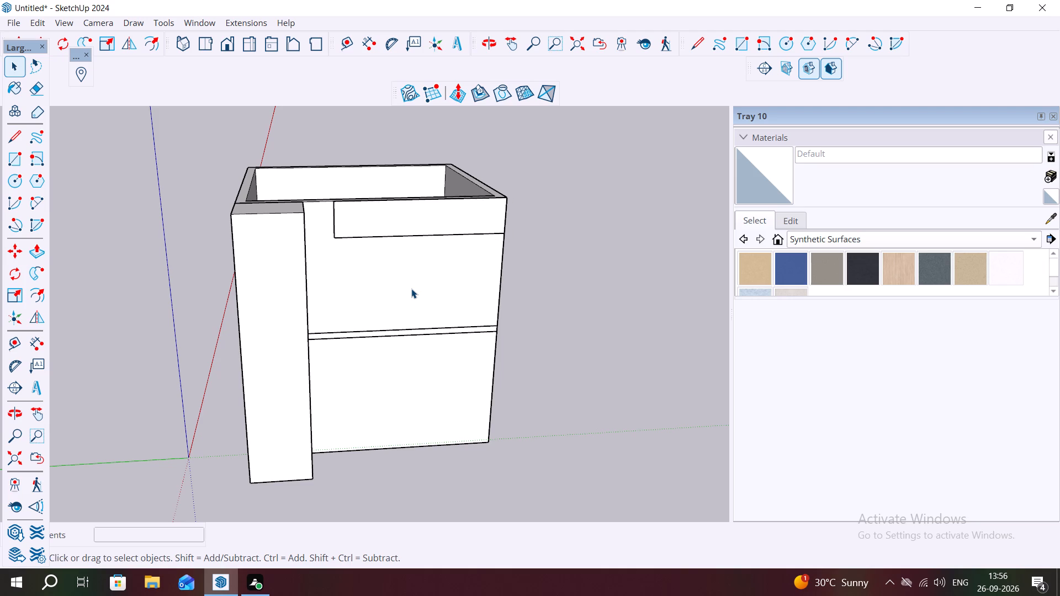
key(ctrl+z)
key(ctrl+z)
key(ctrl+z)
key(ctrl+z)
key(ctrl+z)
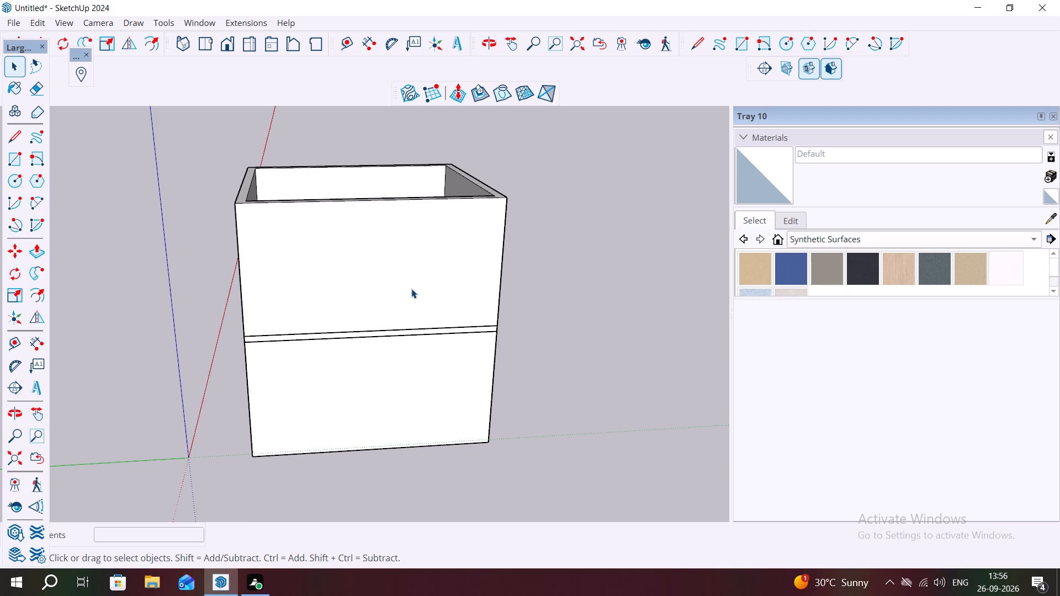
Undo the upper storey's walls, back to the ground storey with its slab on top.
key(ctrl+z)
key(ctrl+z)
key(ctrl+z)
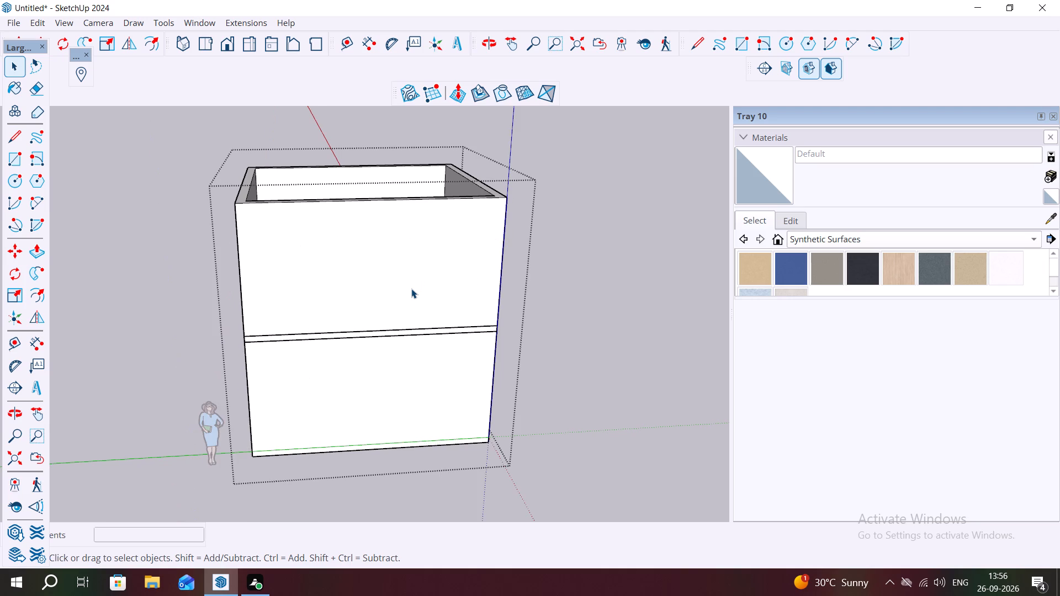
key(ctrl+z)
key(ctrl+z)
key(ctrl+z)
key(ctrl+z)
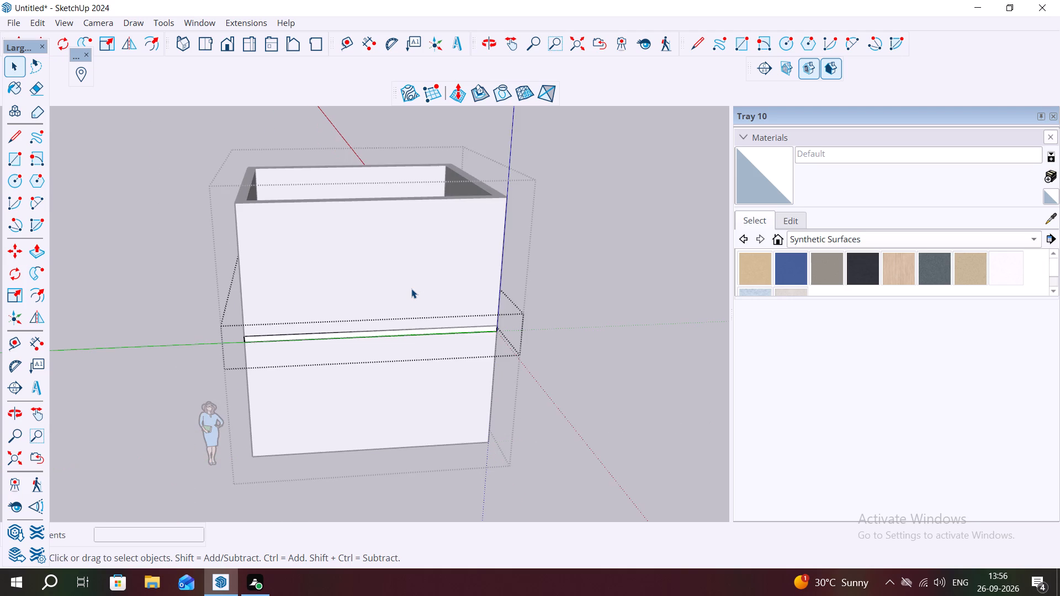
key(ctrl+z)
key(ctrl+z)
key(ctrl+z)
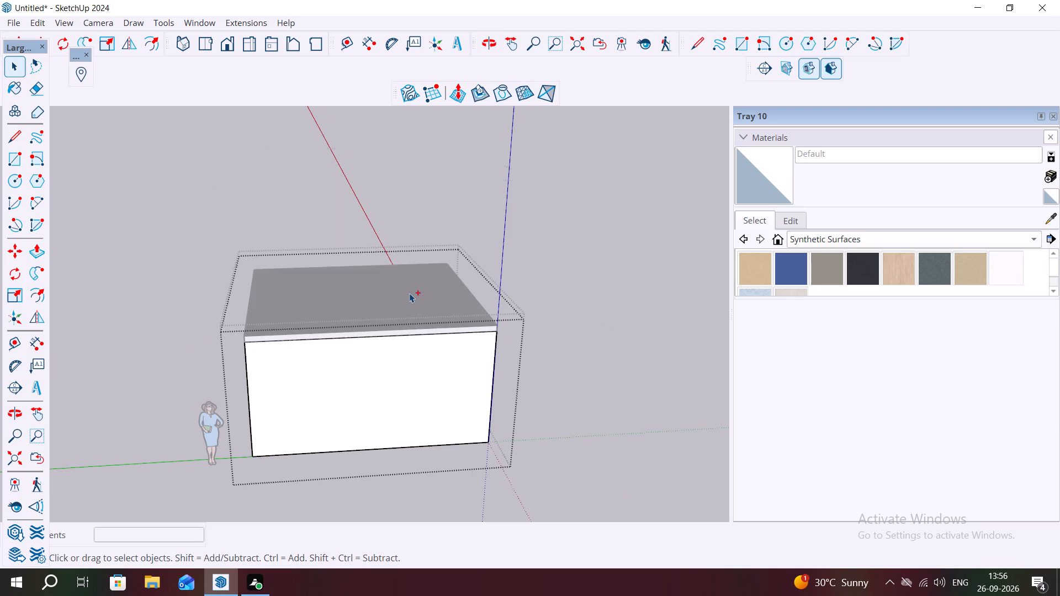
middle_drag(414, 356, 384, 316)
key(Escape)
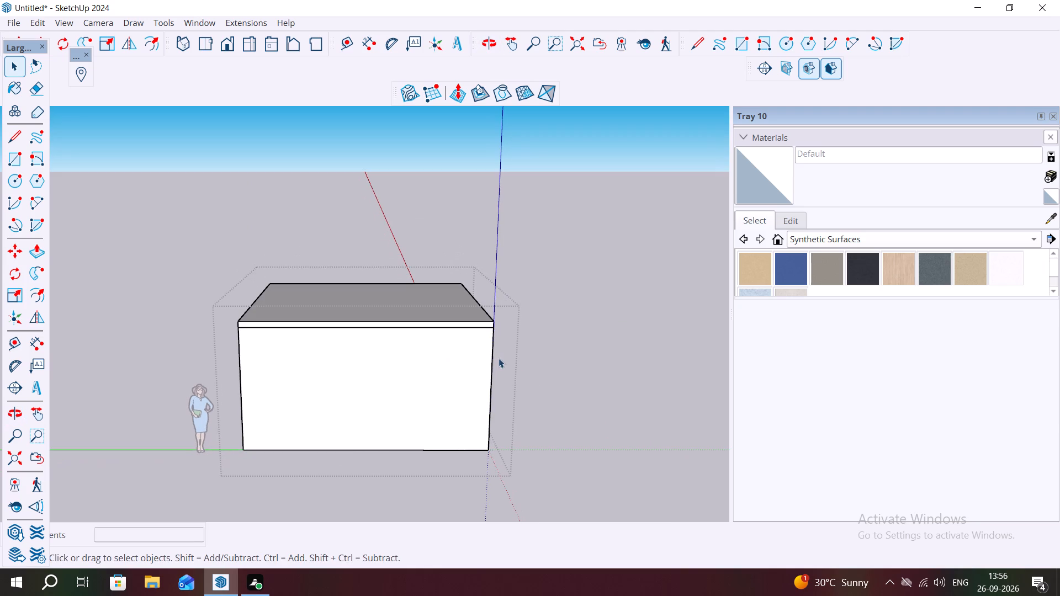
Draw a three-sided door outline about 8' 8" high and 4' 7" wide from the front wall's bottom edge.
scroll(417, 384, up, 2)
middle_drag(427, 428, 438, 430)
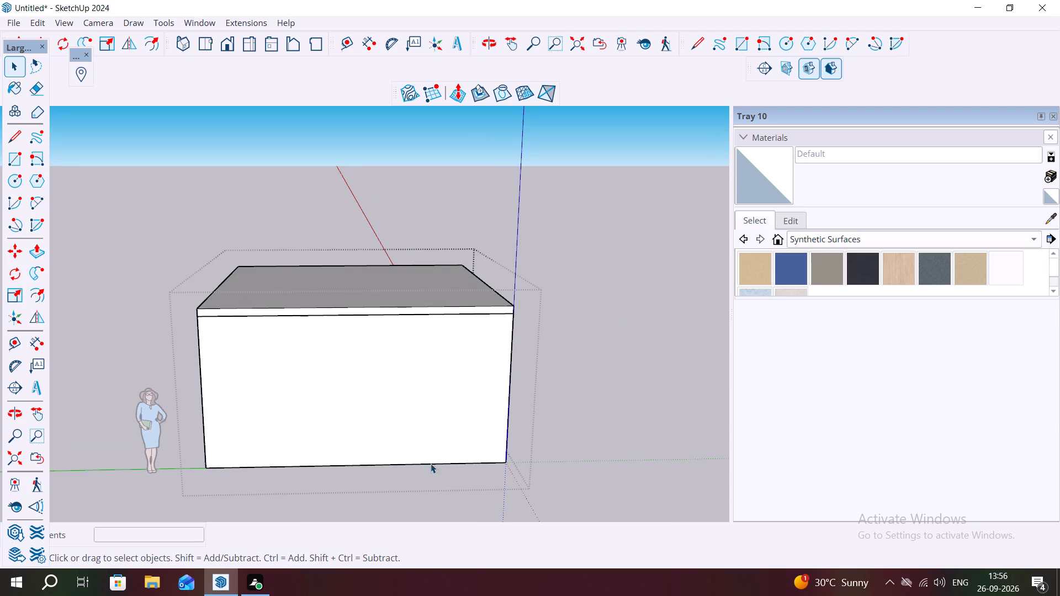
key(l)
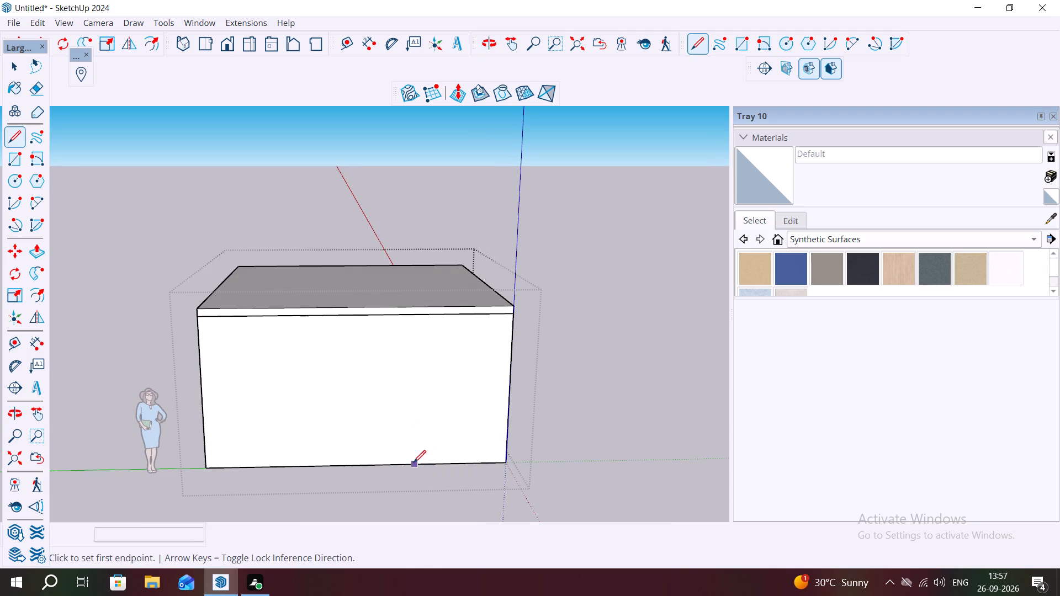
click(412, 462)
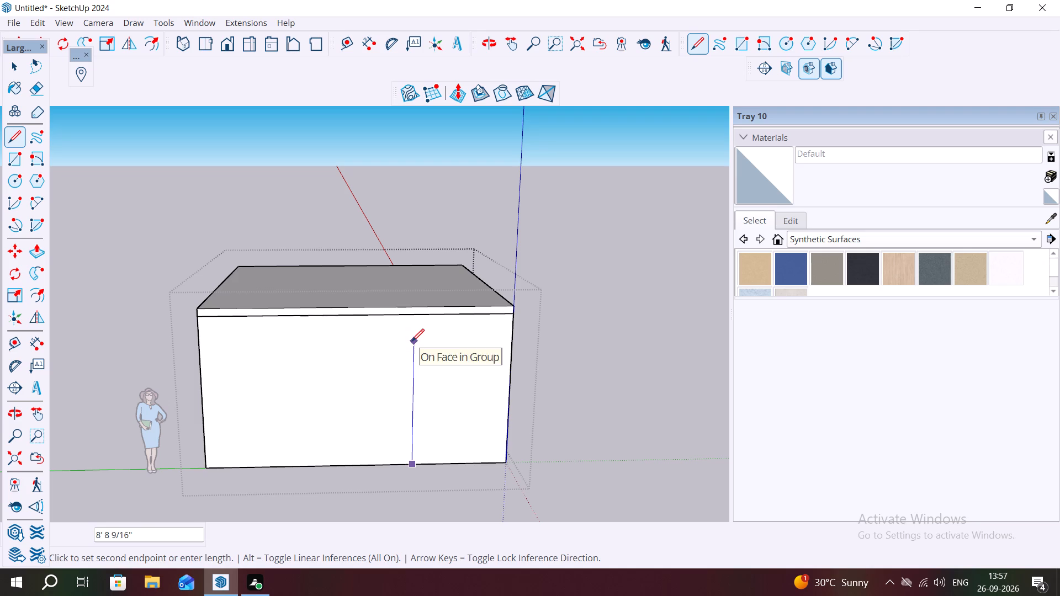
click(412, 341)
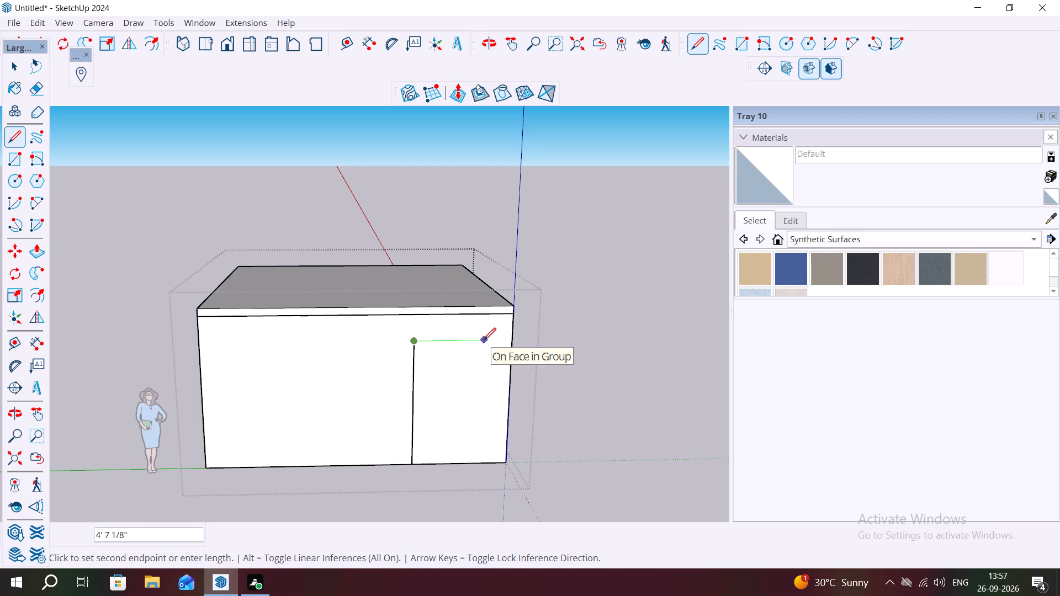
click(487, 339)
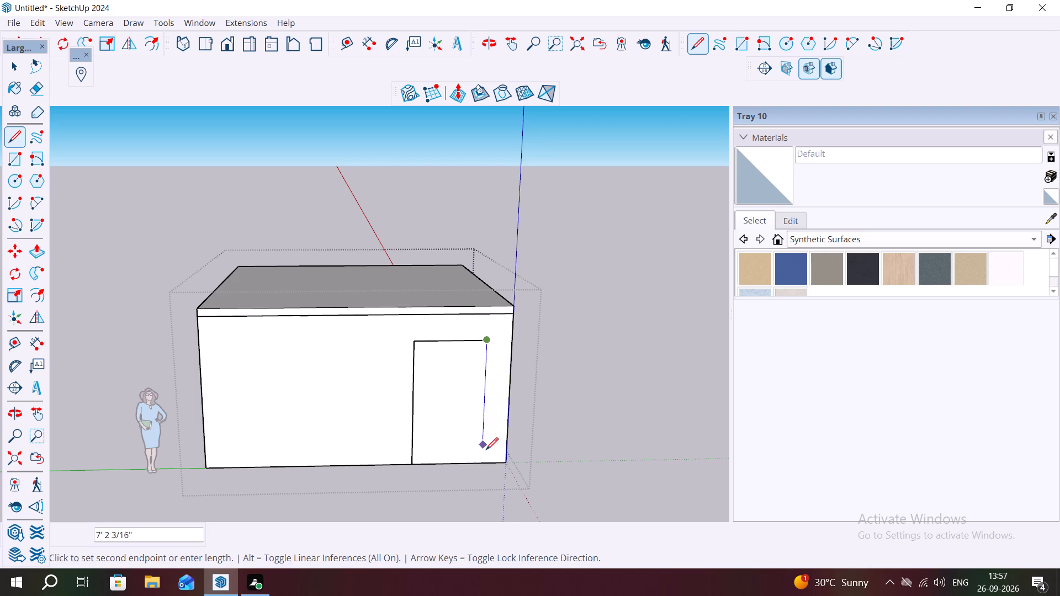
click(484, 466)
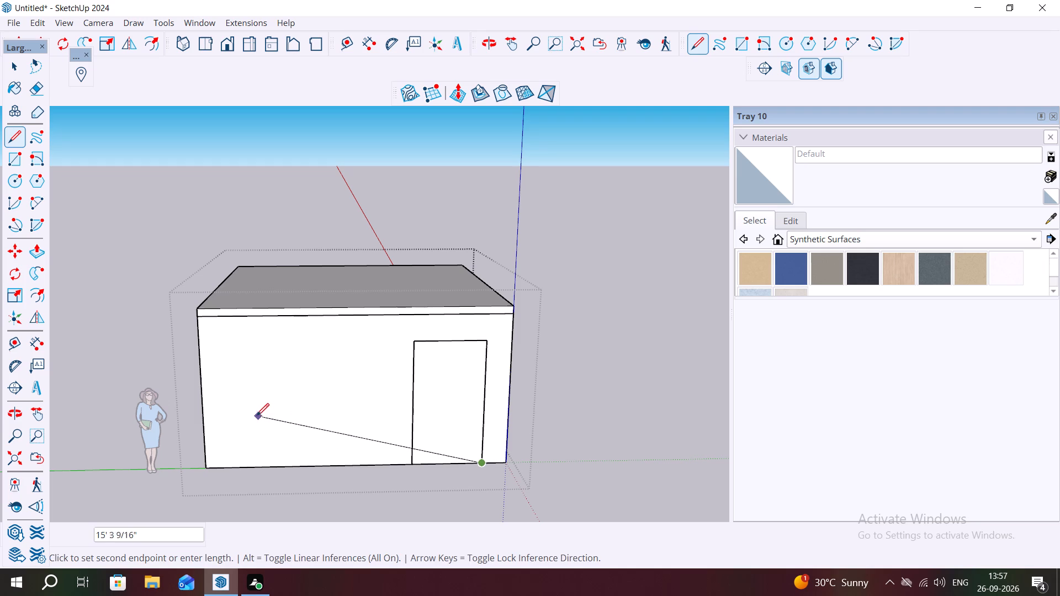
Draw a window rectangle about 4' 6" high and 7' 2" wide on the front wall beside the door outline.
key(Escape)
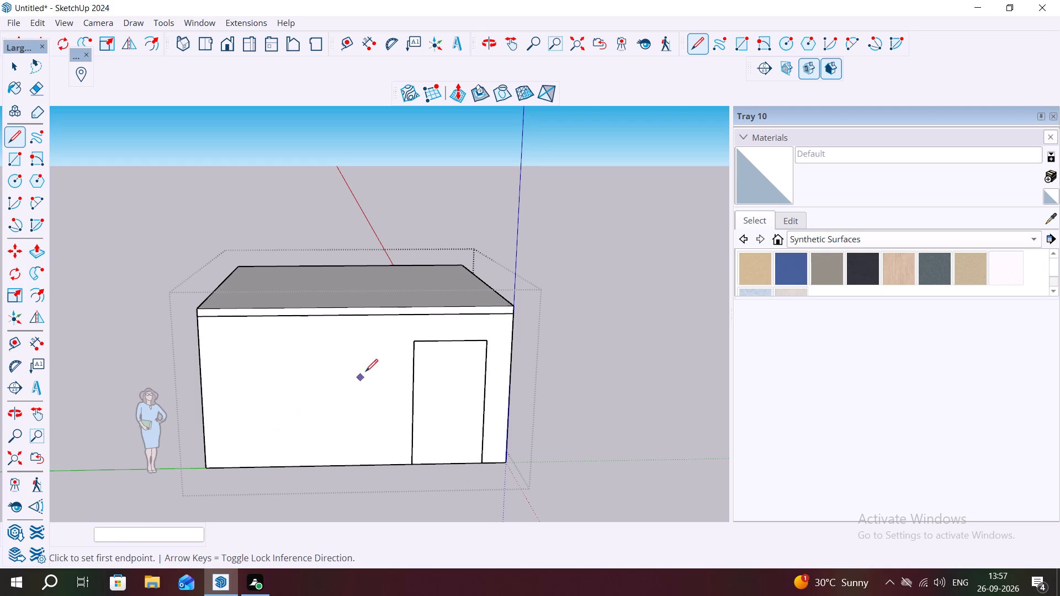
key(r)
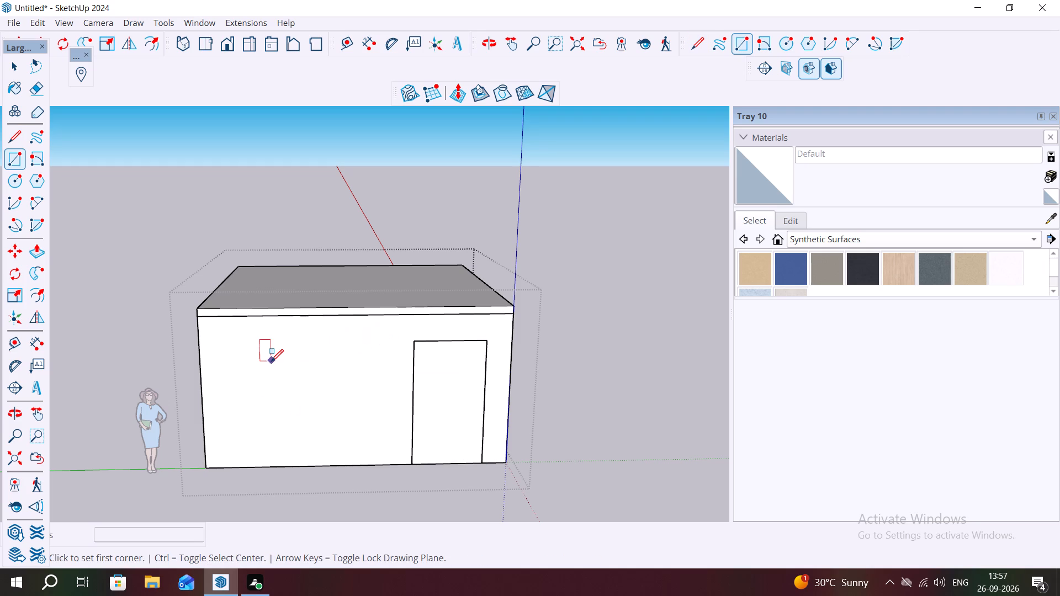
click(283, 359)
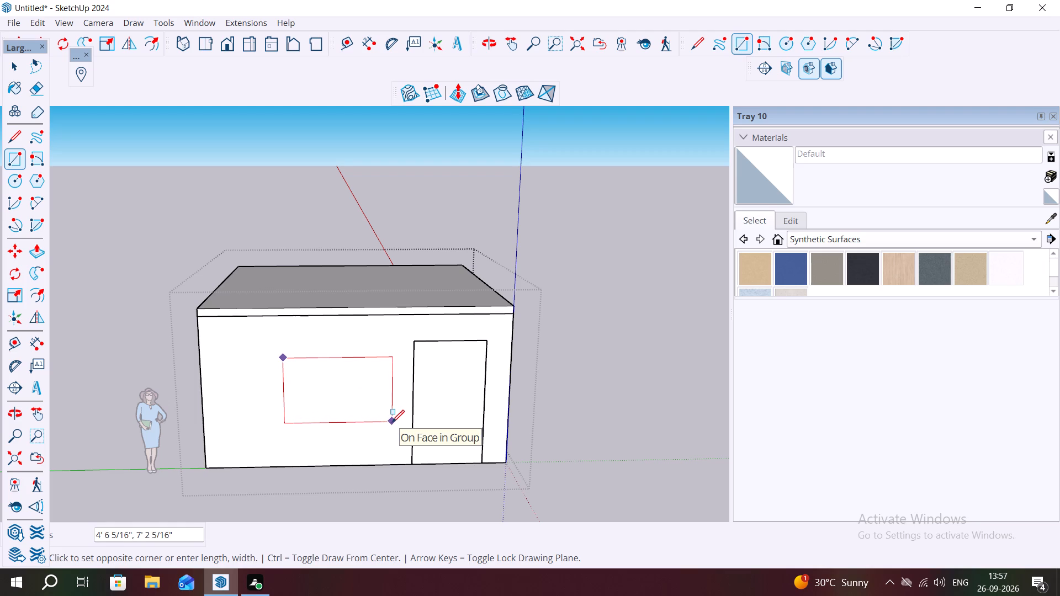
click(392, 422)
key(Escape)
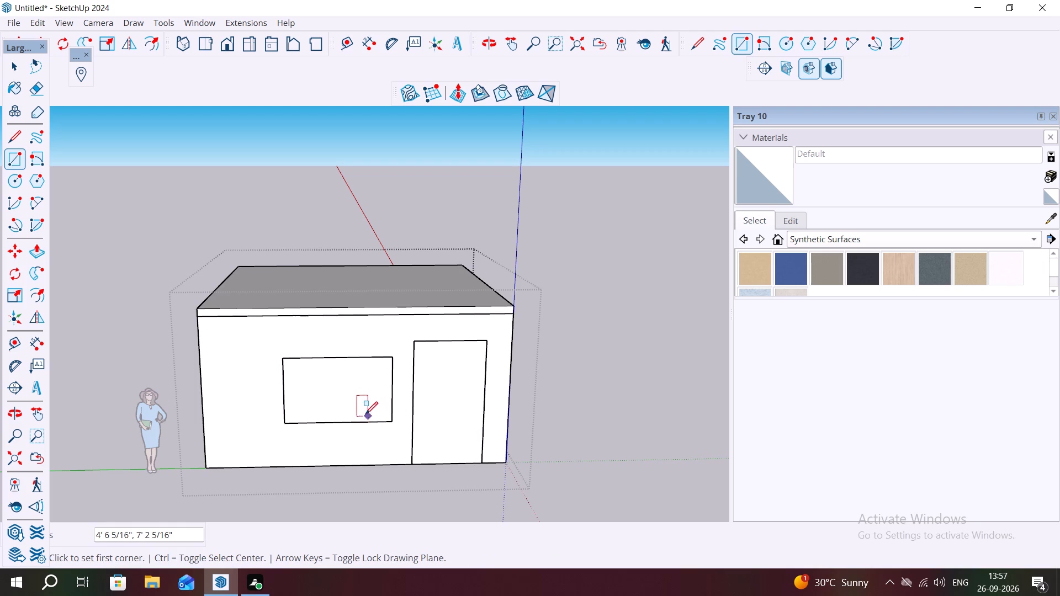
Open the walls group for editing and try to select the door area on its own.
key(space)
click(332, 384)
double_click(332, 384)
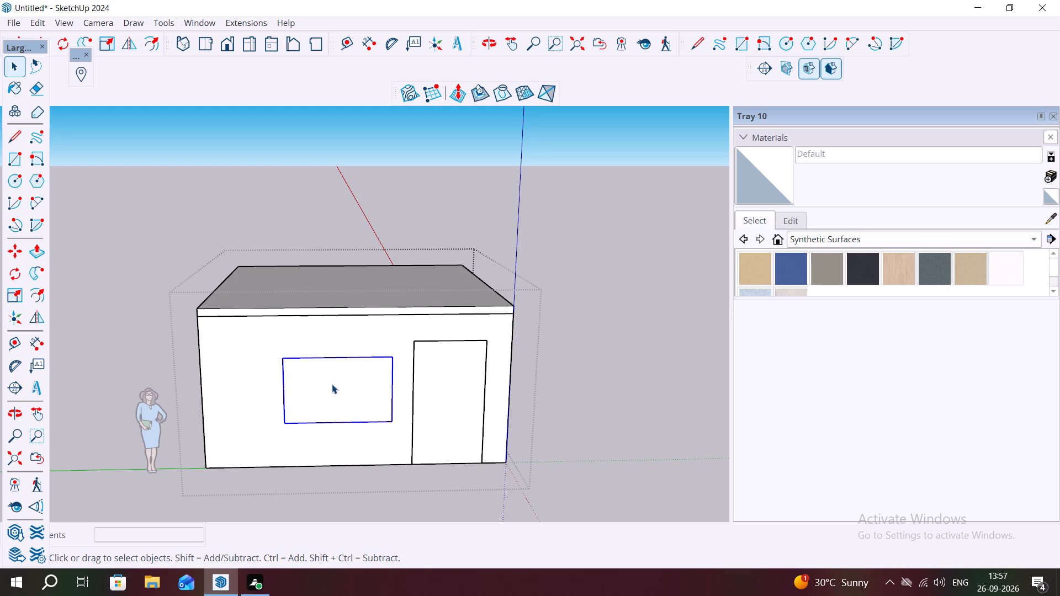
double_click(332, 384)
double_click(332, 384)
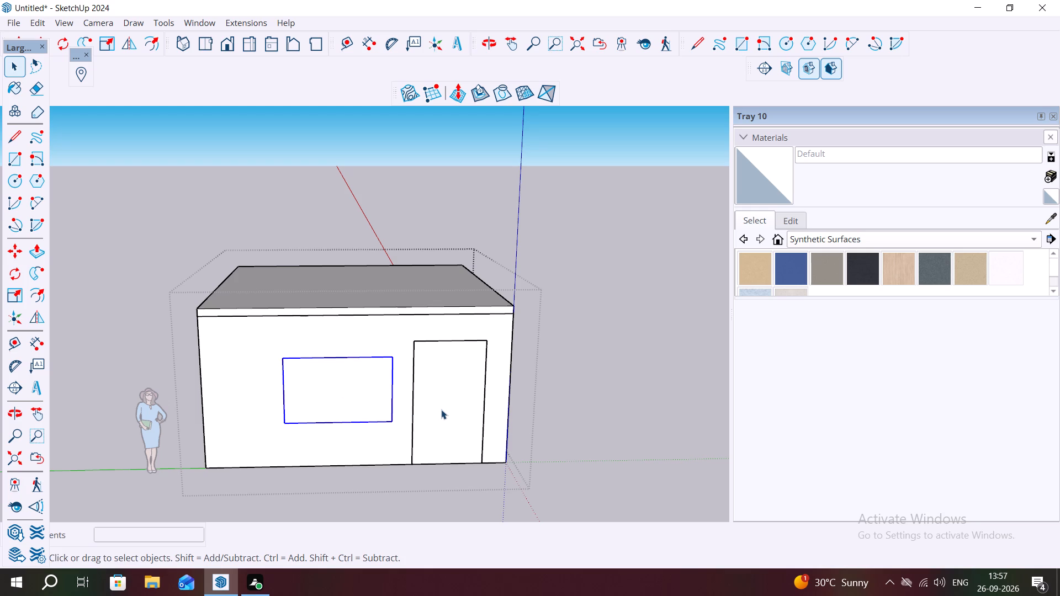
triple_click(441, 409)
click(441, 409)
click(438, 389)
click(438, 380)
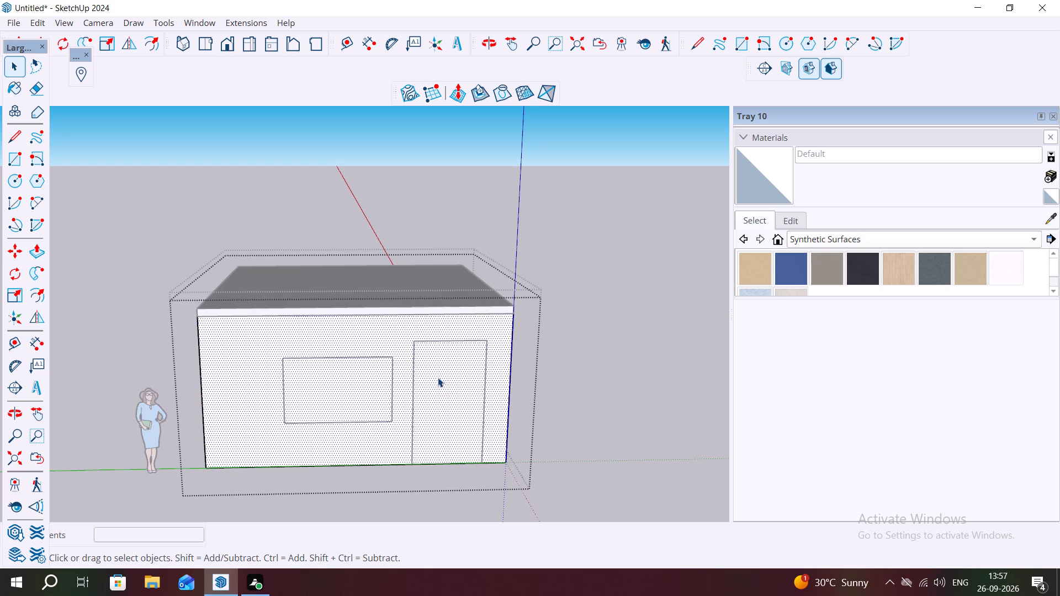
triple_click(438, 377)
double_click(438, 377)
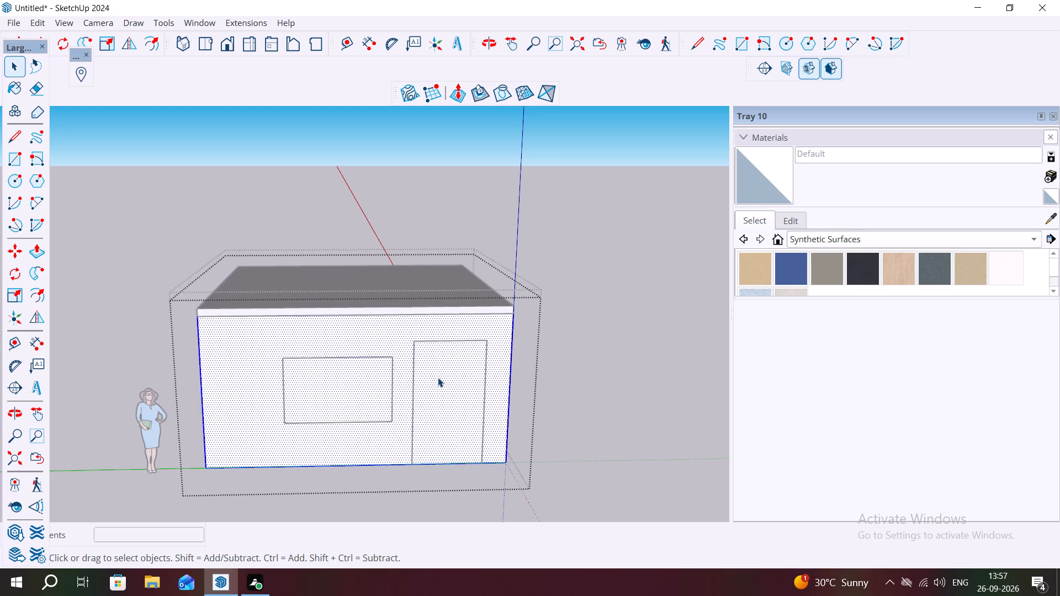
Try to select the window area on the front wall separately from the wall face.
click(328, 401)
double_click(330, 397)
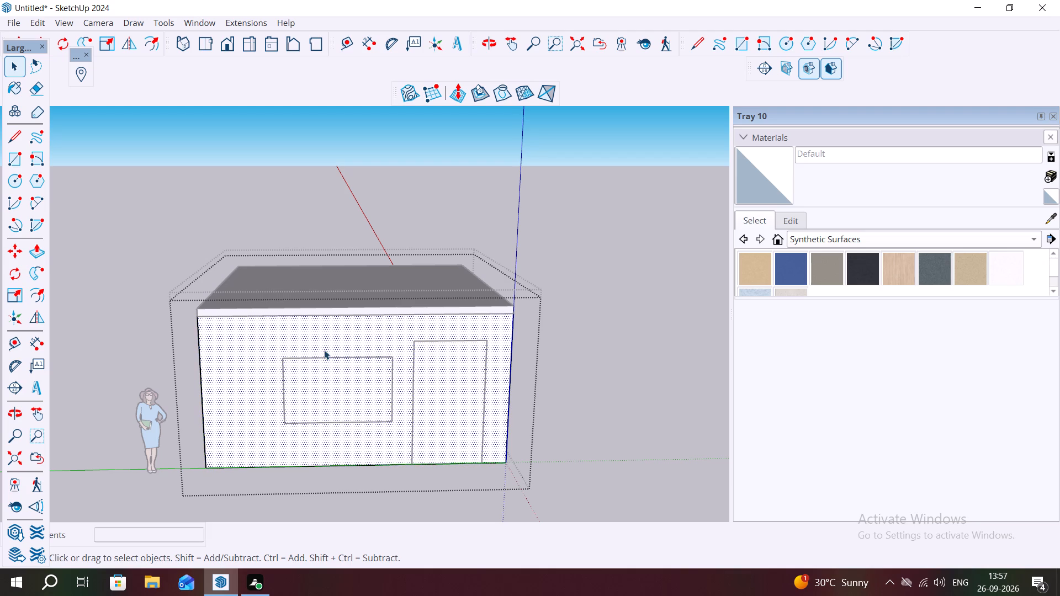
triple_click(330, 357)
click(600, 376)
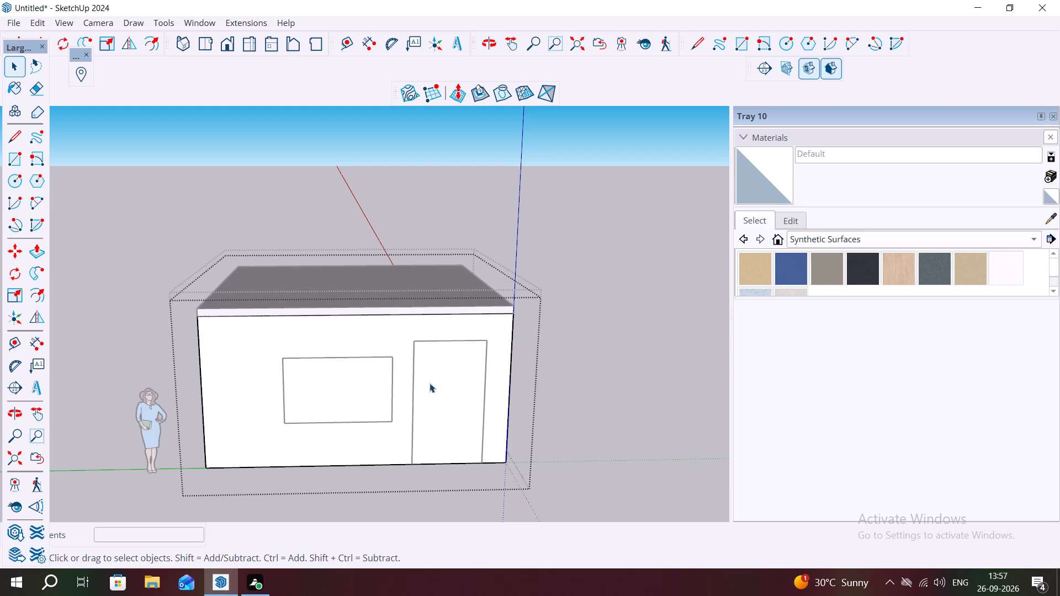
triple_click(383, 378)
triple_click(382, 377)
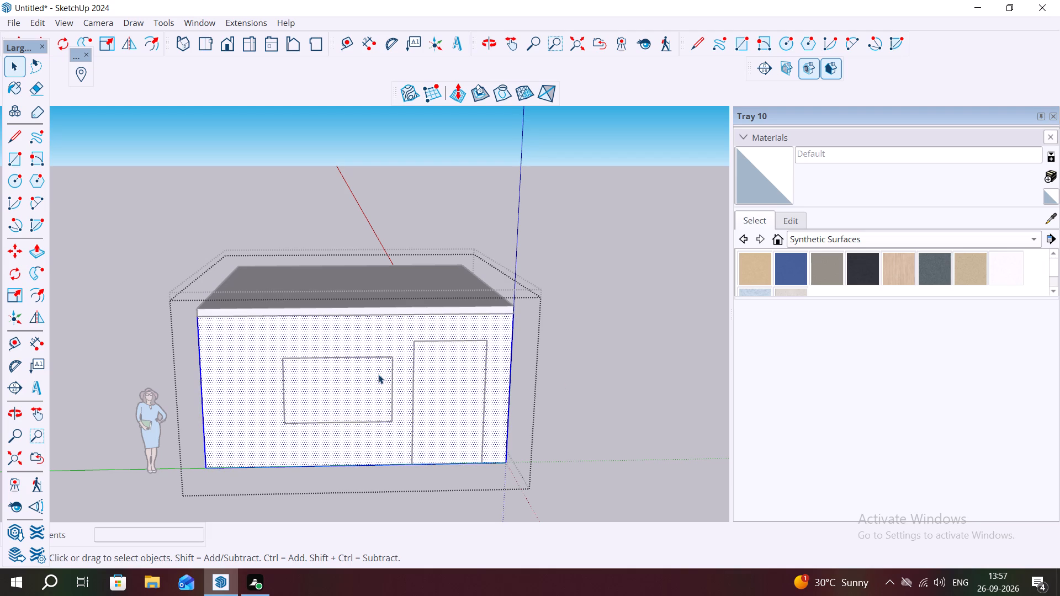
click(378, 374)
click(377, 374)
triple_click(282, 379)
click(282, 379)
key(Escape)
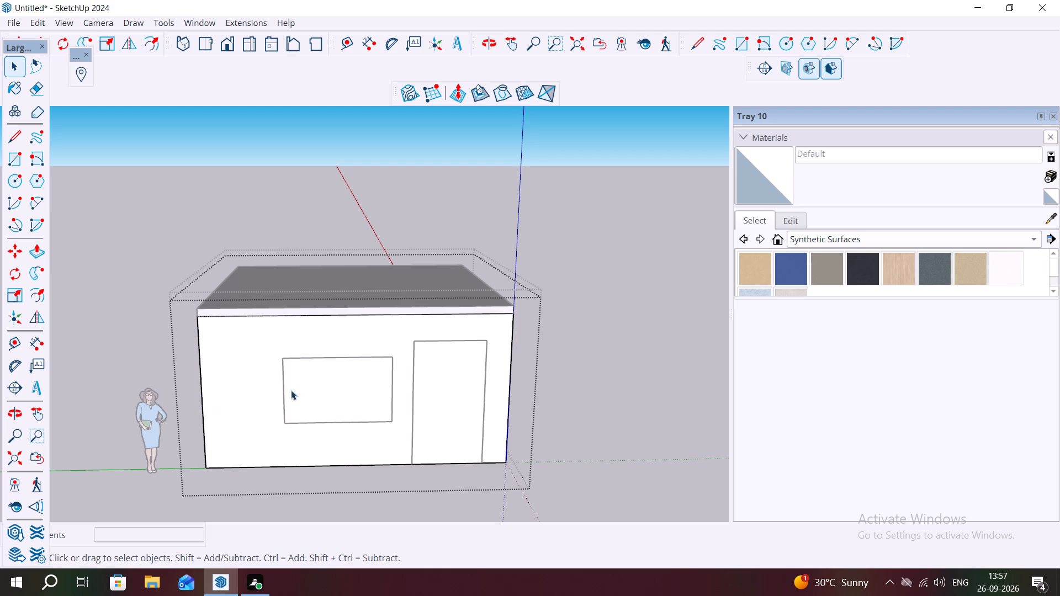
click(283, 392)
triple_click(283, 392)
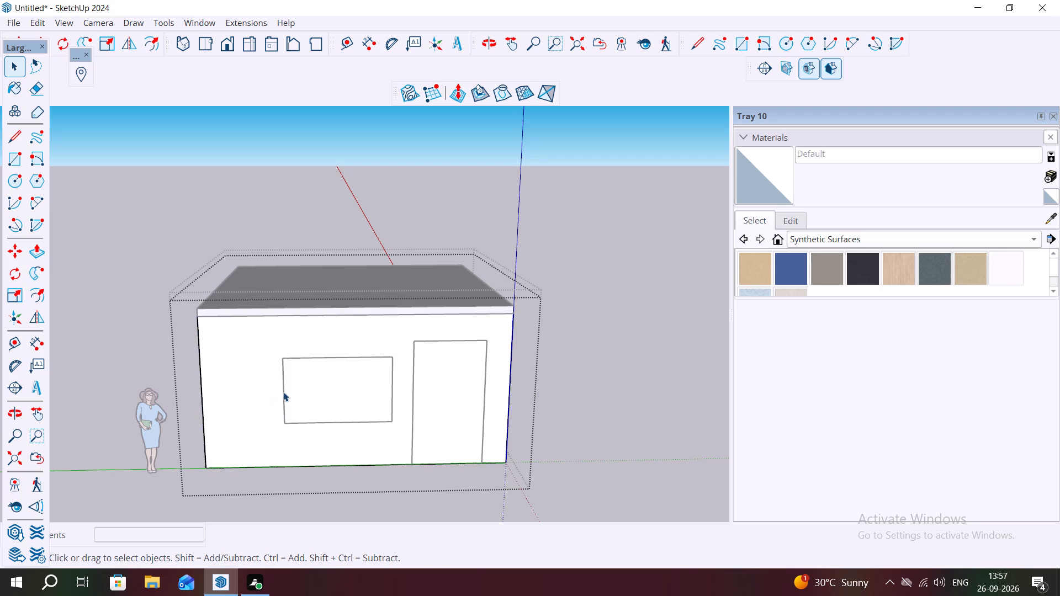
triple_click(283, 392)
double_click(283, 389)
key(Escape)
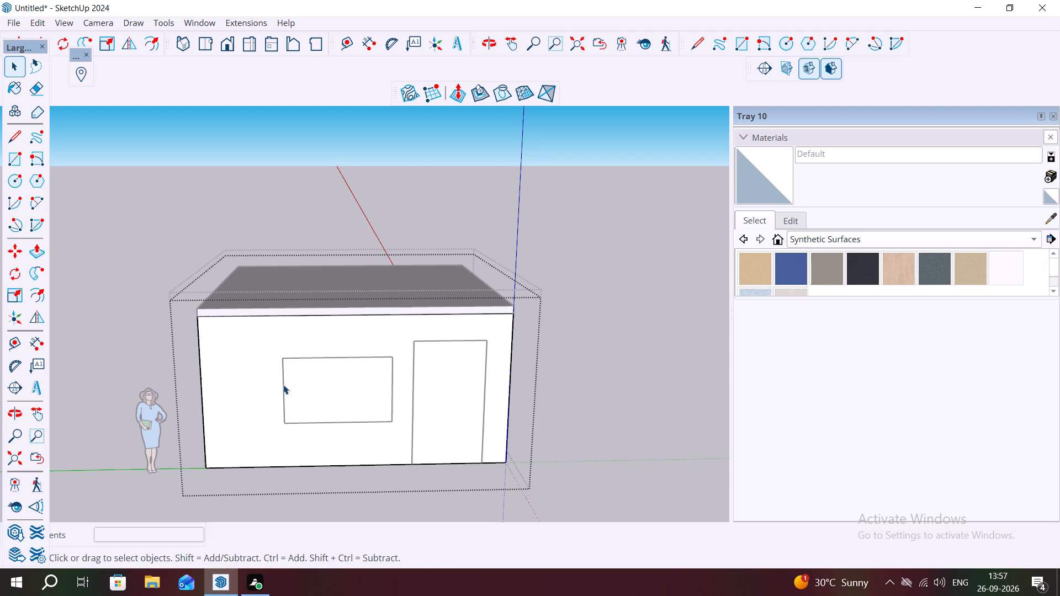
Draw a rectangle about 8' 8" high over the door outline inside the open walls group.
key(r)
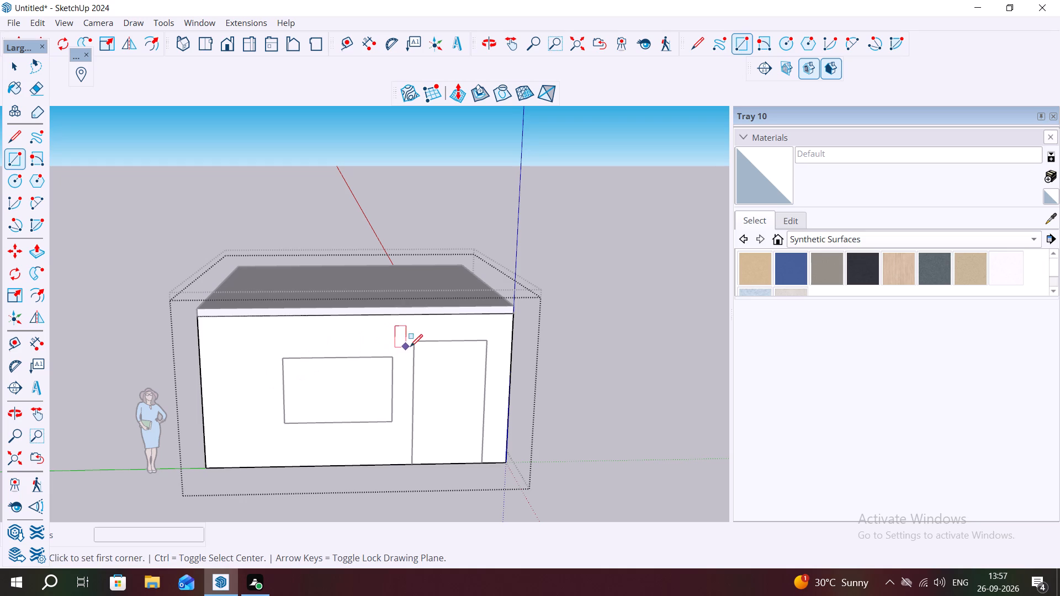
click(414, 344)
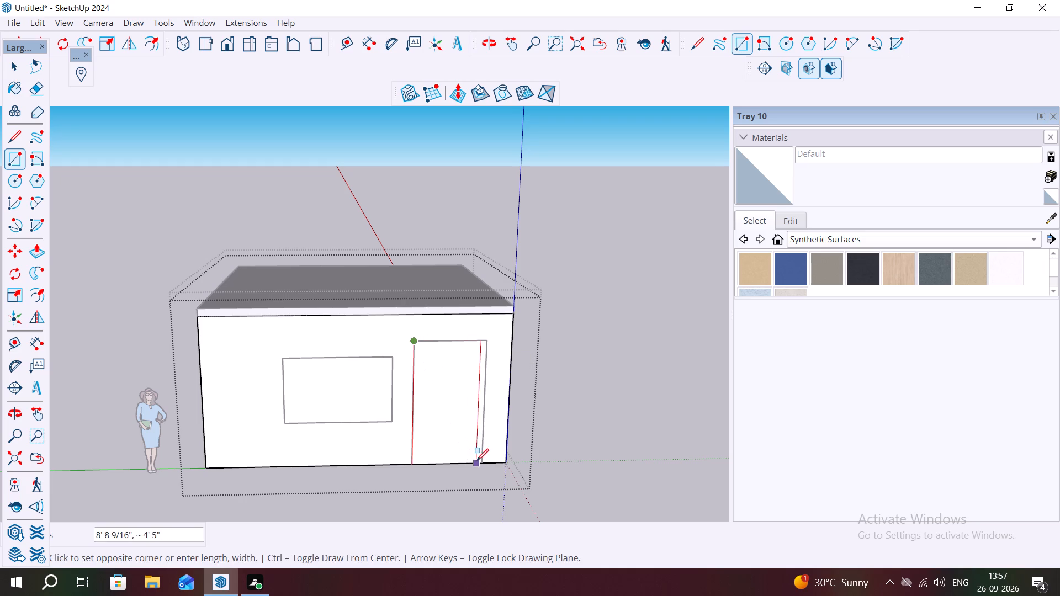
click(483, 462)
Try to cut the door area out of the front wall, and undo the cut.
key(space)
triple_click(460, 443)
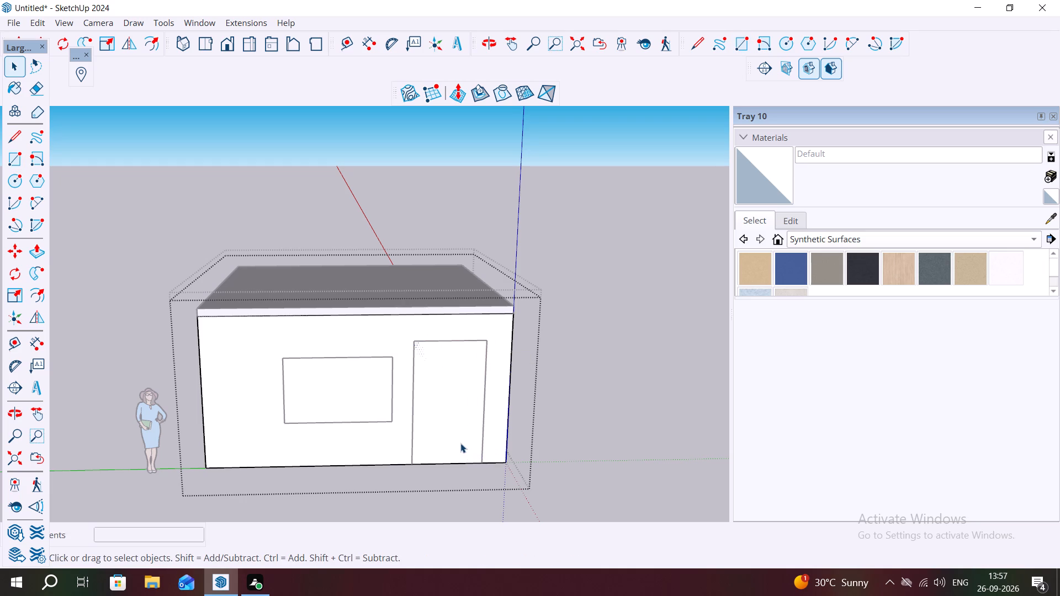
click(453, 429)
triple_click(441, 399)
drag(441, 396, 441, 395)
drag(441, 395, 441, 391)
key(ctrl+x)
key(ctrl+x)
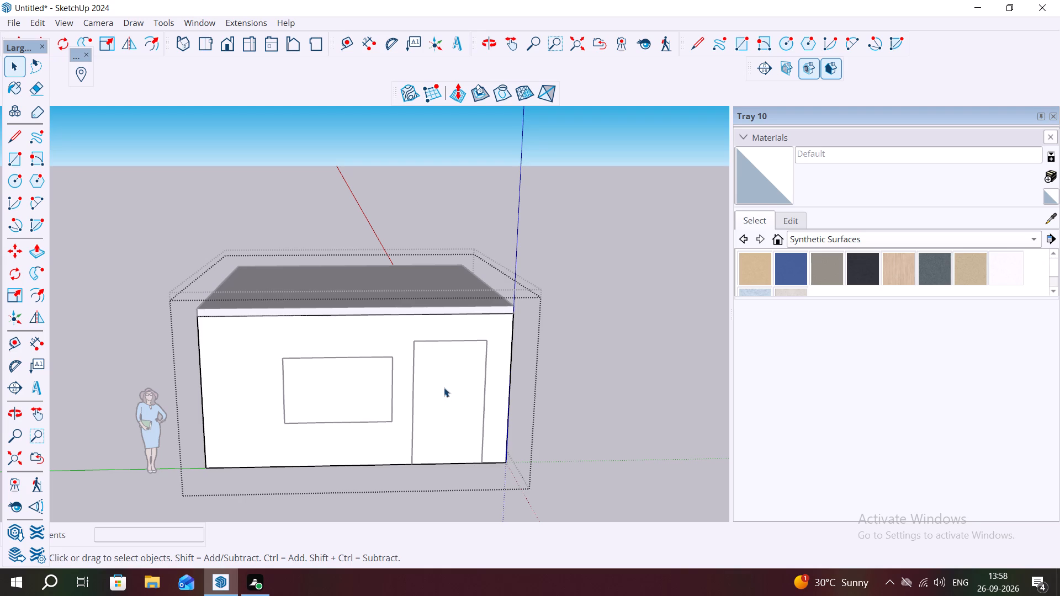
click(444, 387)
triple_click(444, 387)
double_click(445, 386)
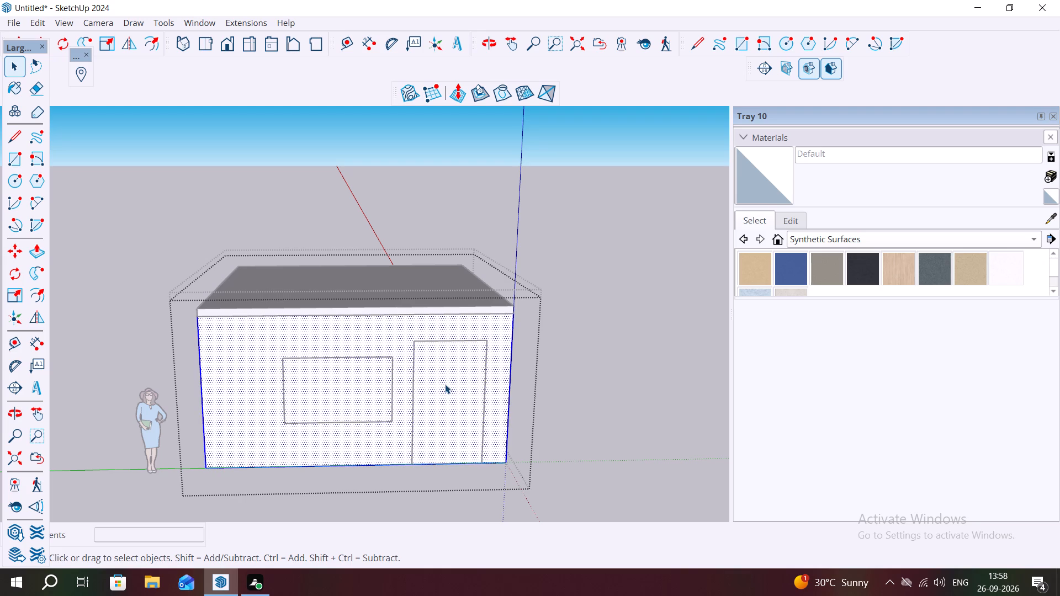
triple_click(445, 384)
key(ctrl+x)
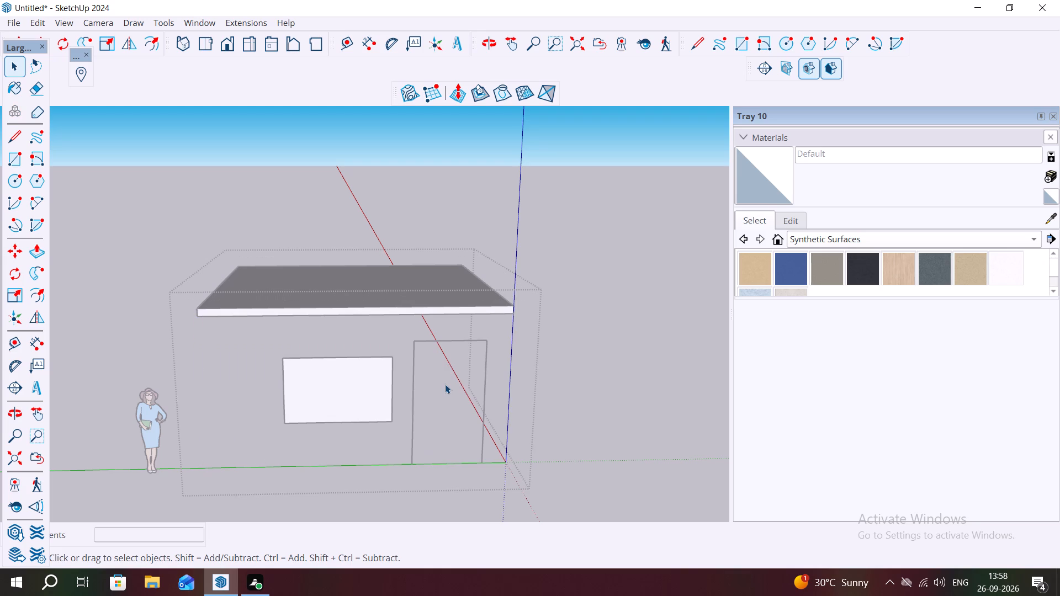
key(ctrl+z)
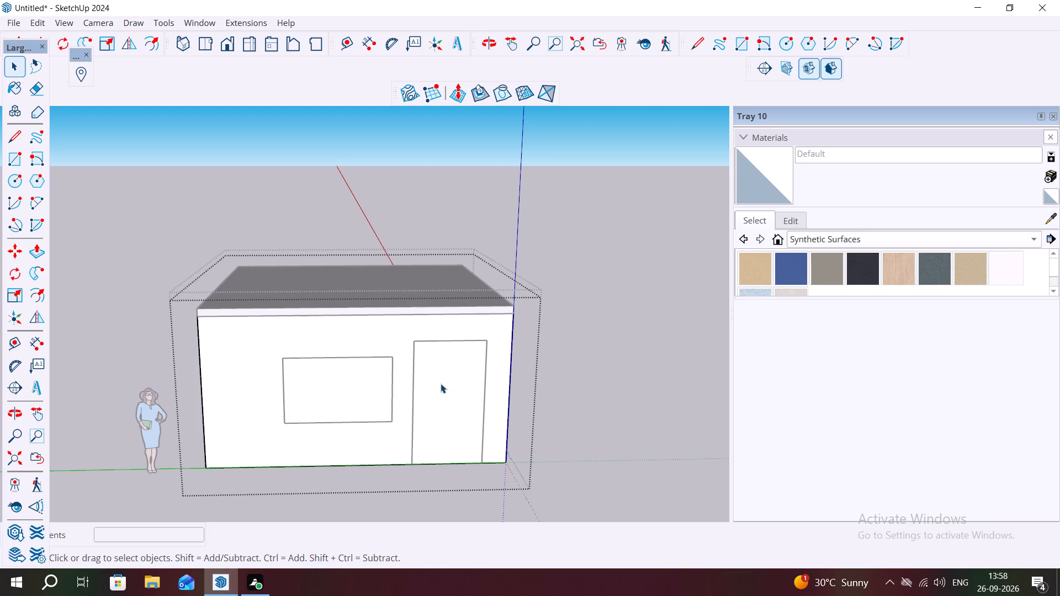
Undo the window rectangle, door outline and roof slab placement, back to the open-topped ground-storey walls.
click(367, 386)
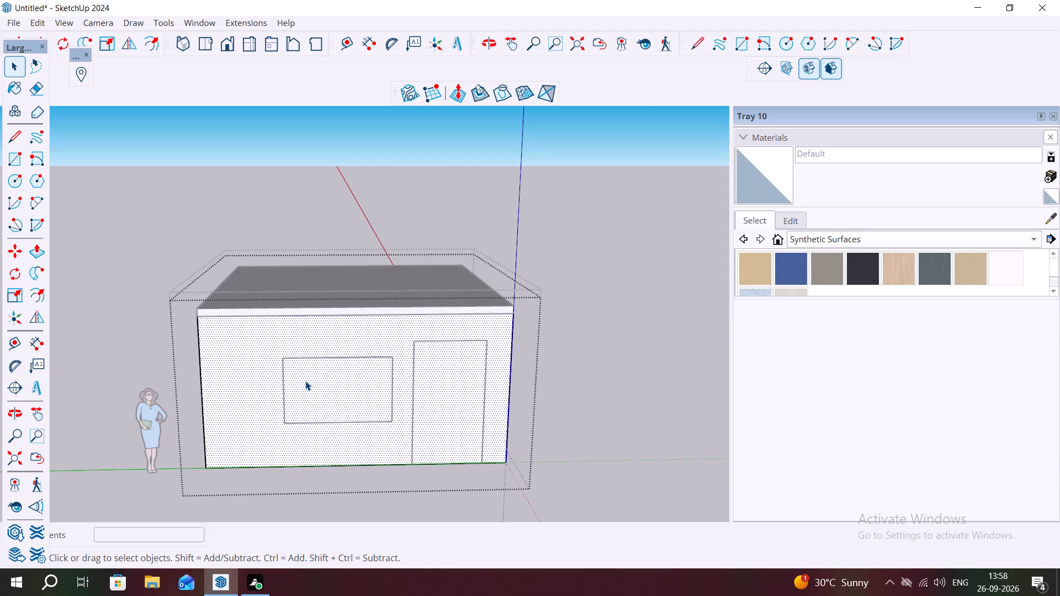
triple_click(305, 381)
click(305, 381)
key(ctrl+z)
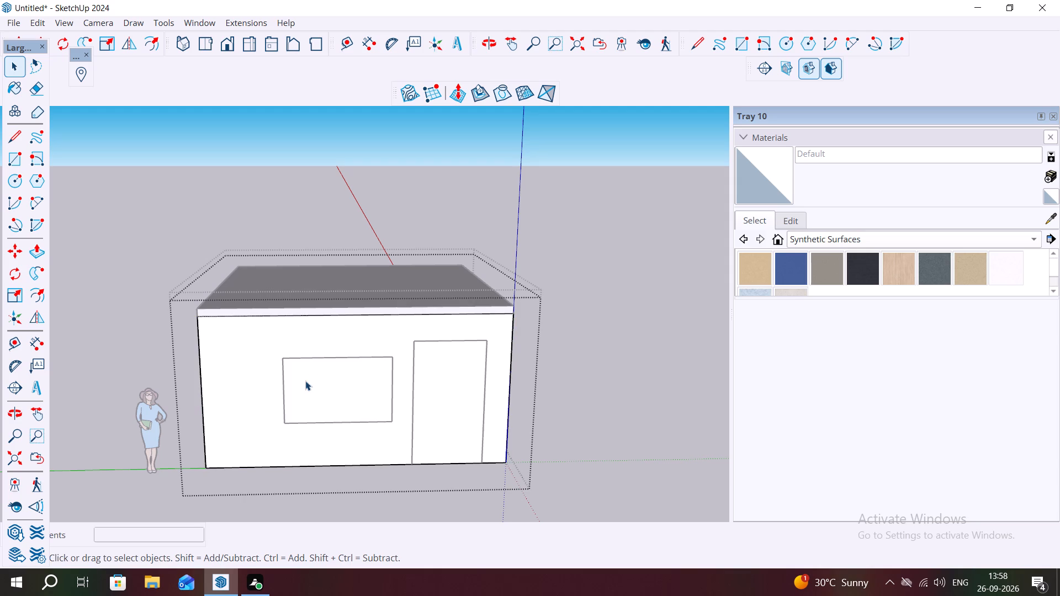
key(ctrl+z)
key(ctrl+z)
key(ctrl+z)
key(ctrl+z)
key(ctrl+z)
key(ctrl+z)
key(ctrl+z)
key(ctrl+z)
key(ctrl+z)
key(ctrl+z)
key(ctrl+z)
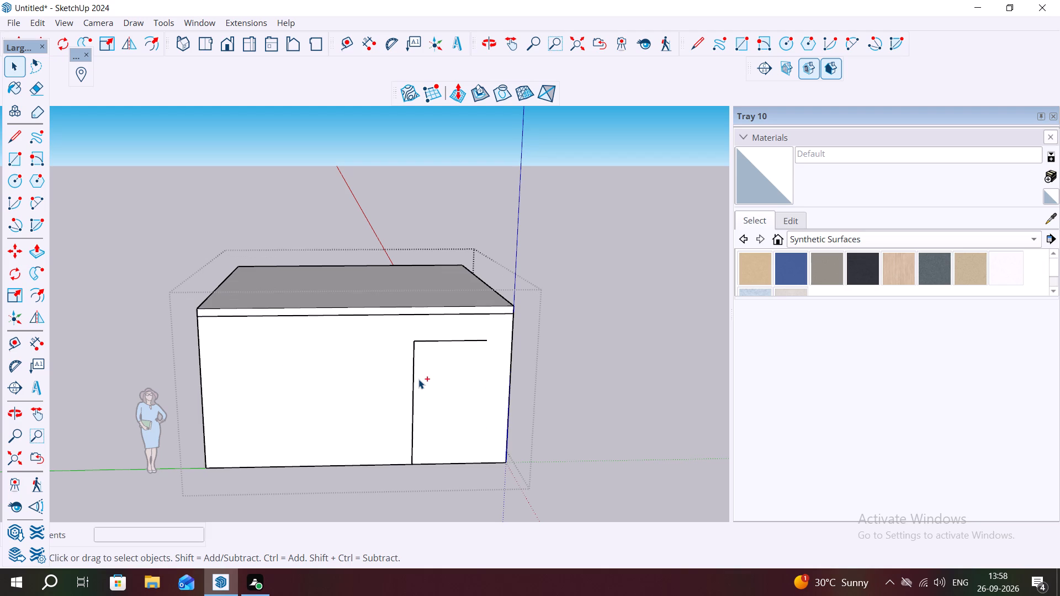
key(ctrl+z)
key(ctrl+z)
key(ctrl+z)
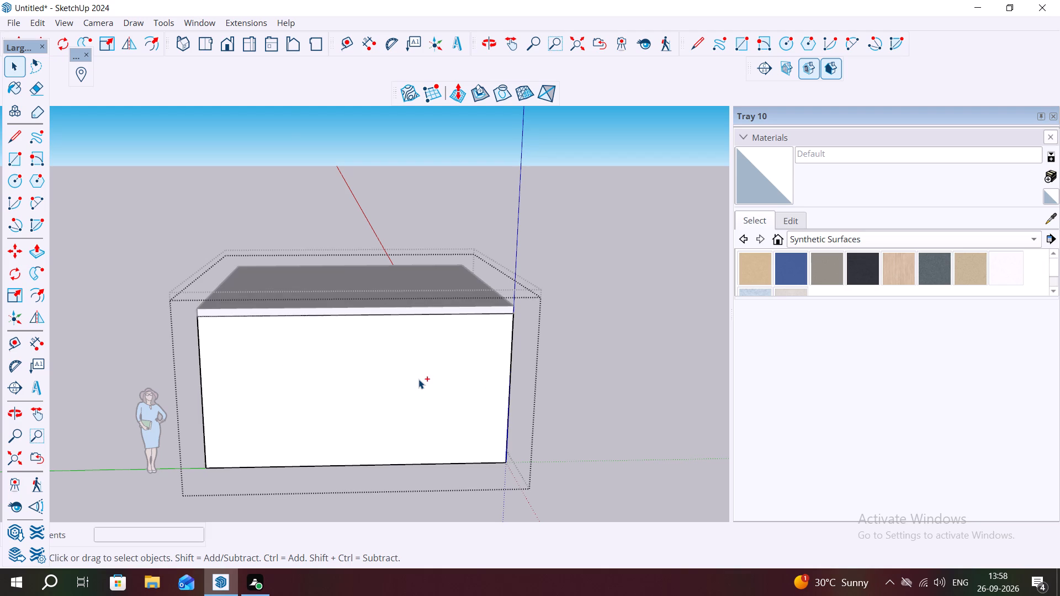
key(ctrl+z)
key(ctrl+z)
key(ctrl+z)
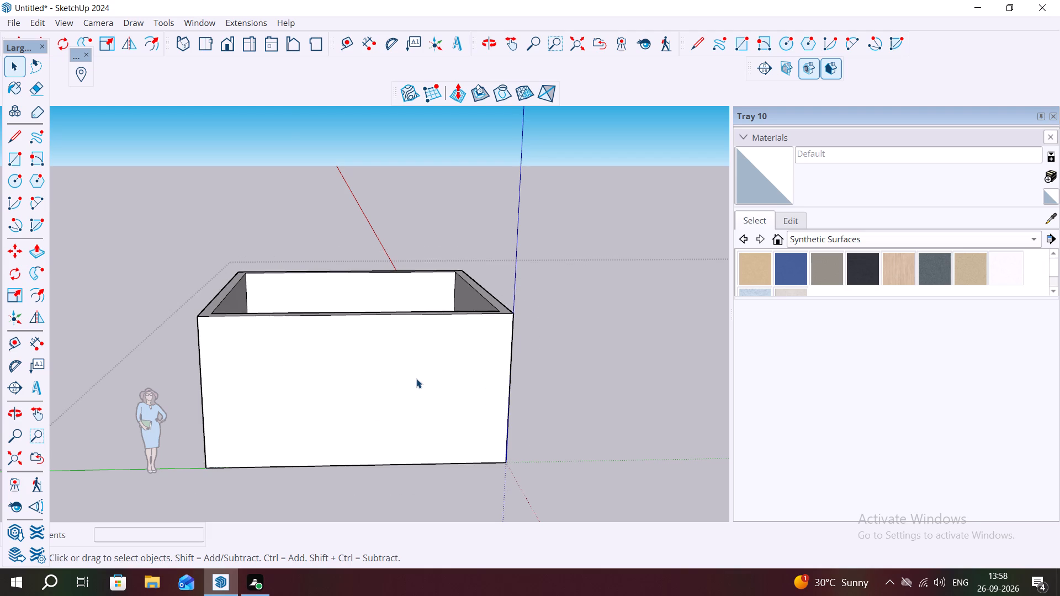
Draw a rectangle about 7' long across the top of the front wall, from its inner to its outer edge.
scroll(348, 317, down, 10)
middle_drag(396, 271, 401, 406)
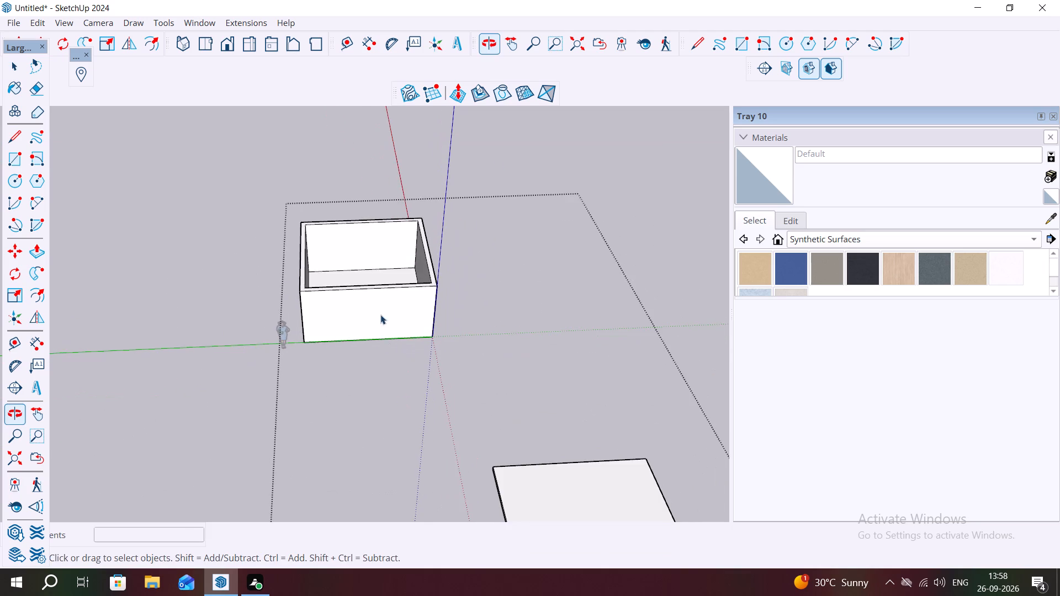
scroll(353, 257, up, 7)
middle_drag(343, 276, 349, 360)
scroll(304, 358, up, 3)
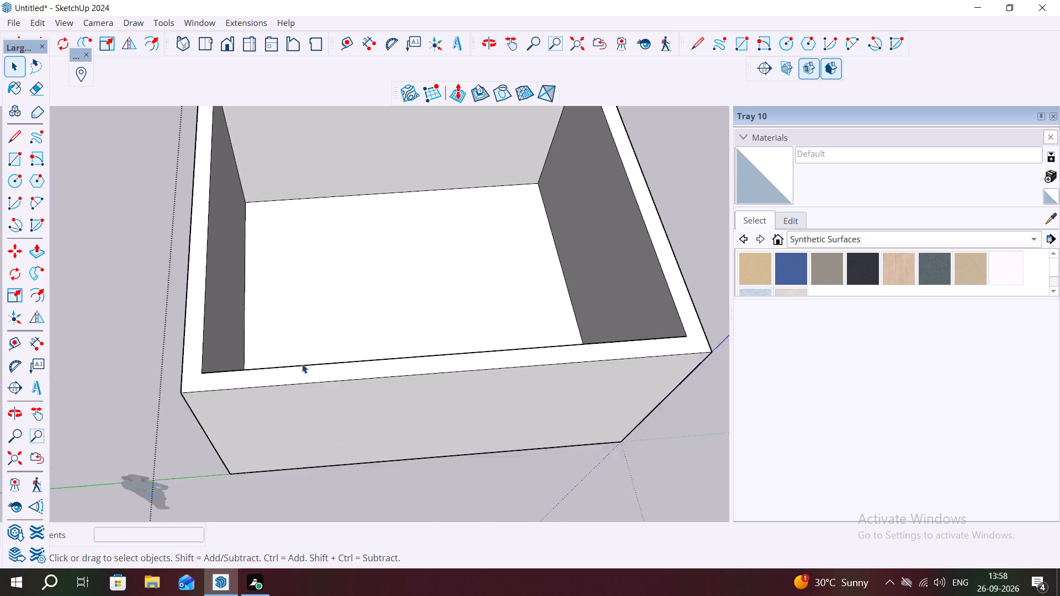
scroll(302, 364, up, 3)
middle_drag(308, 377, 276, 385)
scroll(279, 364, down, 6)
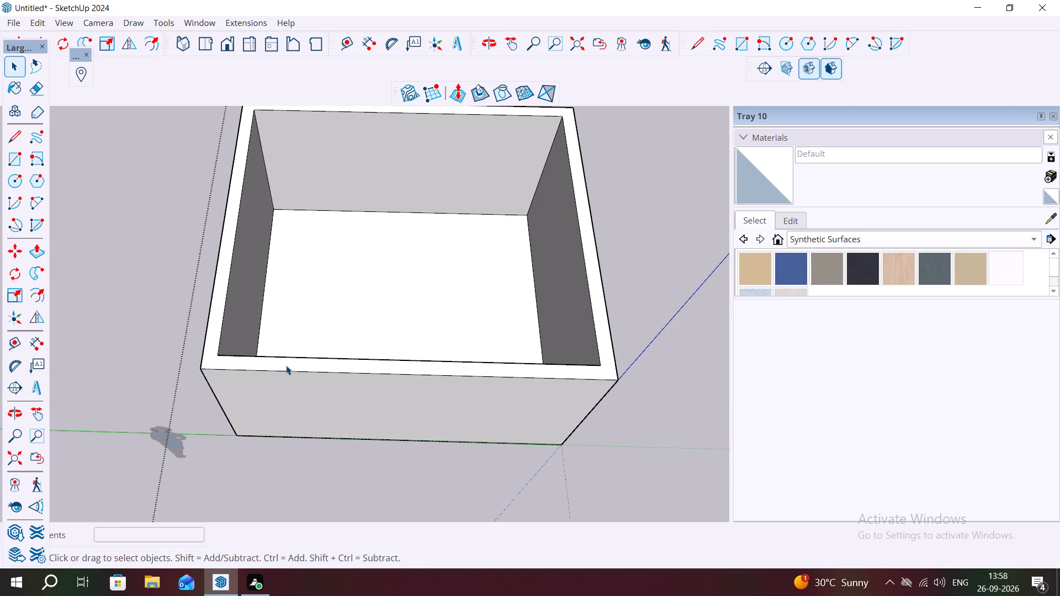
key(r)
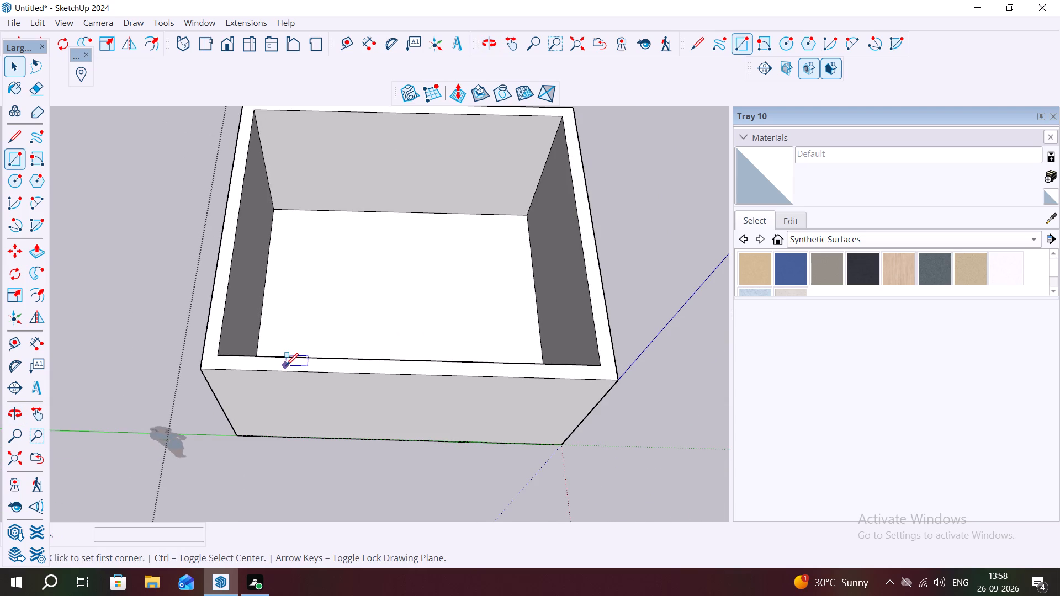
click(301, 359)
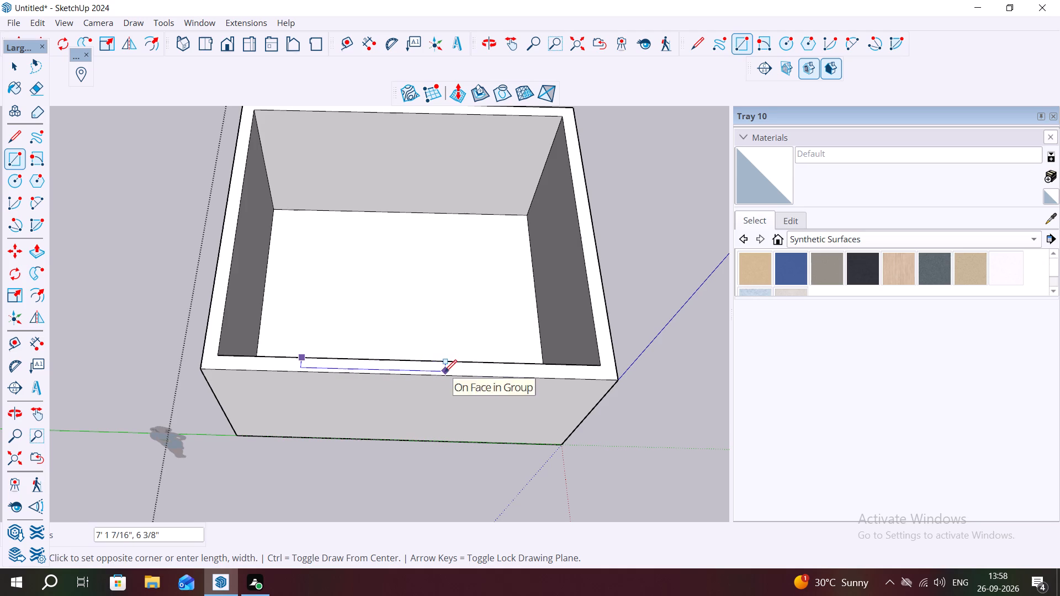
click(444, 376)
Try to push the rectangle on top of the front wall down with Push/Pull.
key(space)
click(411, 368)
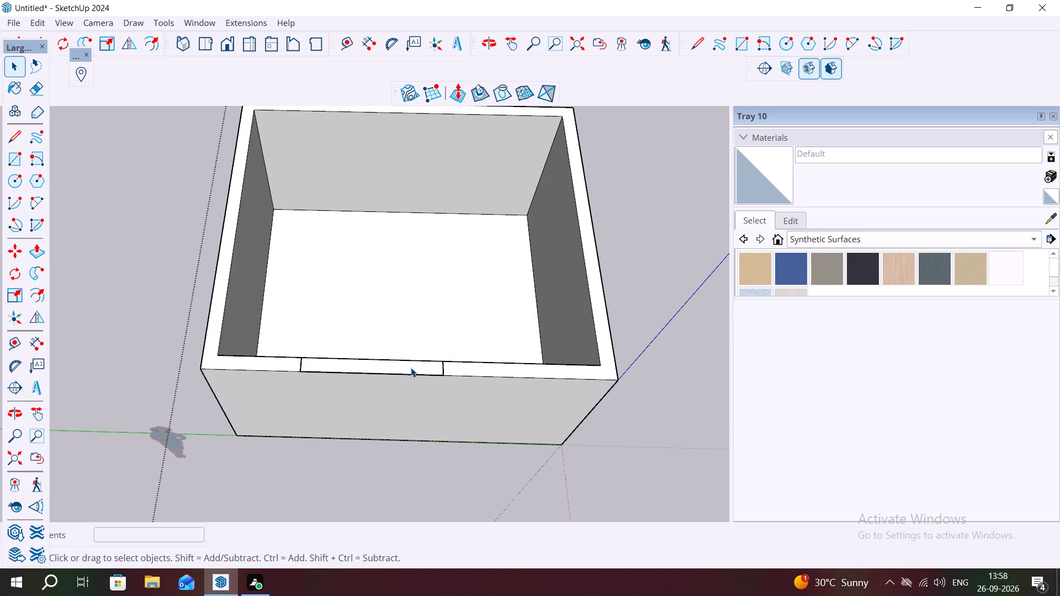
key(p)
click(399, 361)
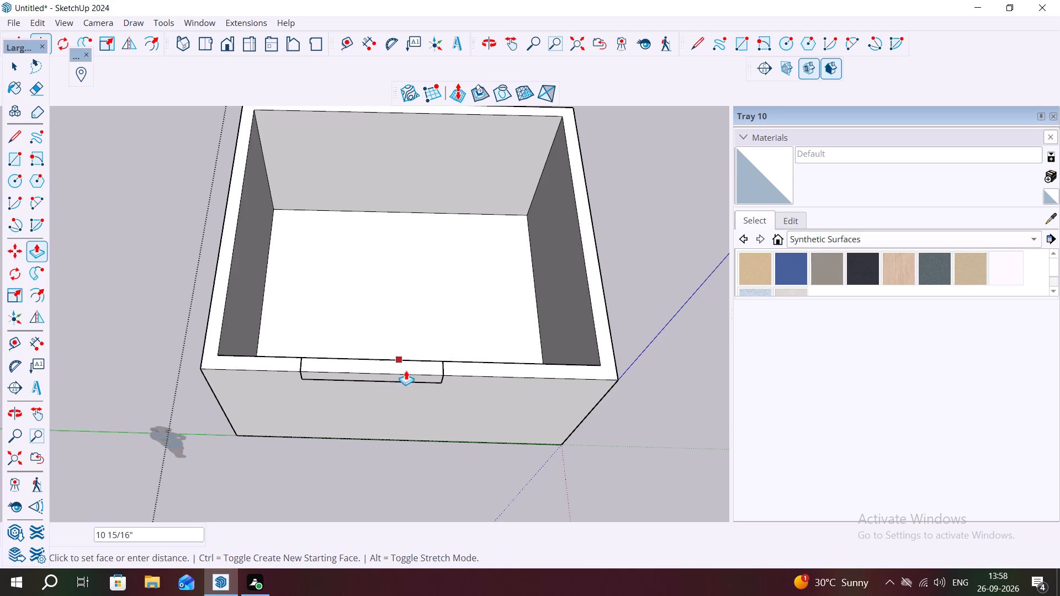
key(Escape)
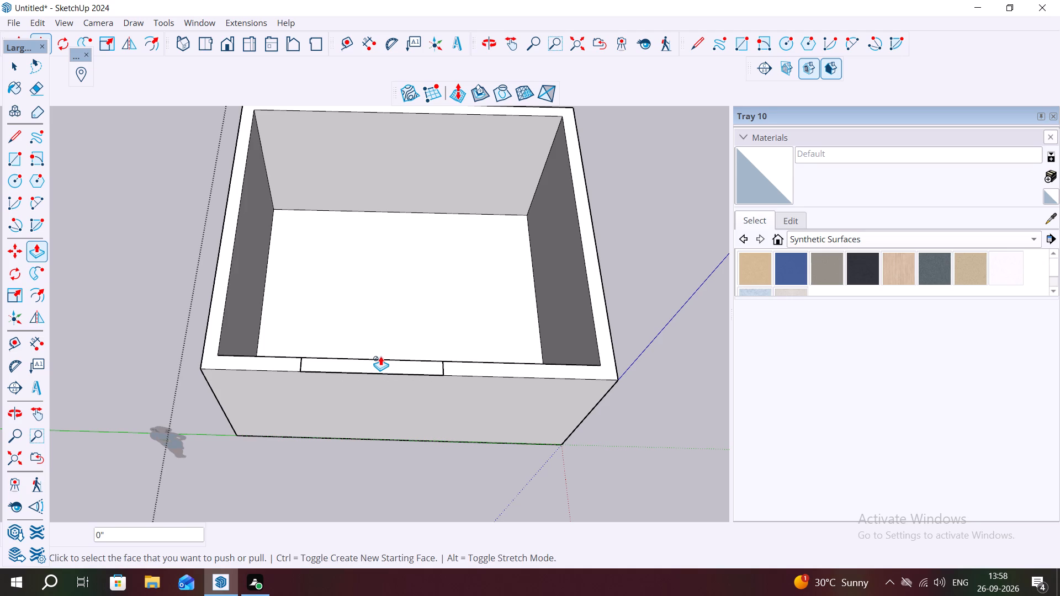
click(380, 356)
Undo the wall-top rectangle and the wall extrusion, back to the flat floor slab with its inset wall outline.
key(ctrl+z)
key(ctrl+z)
key(ctrl+z)
key(ctrl+z)
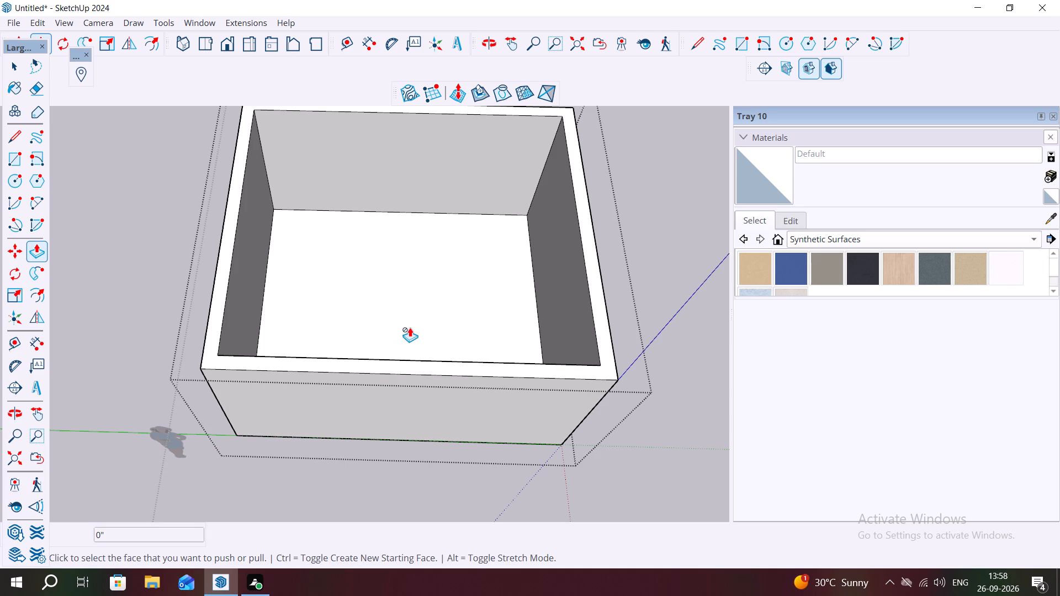
key(ctrl+z)
key(ctrl+z)
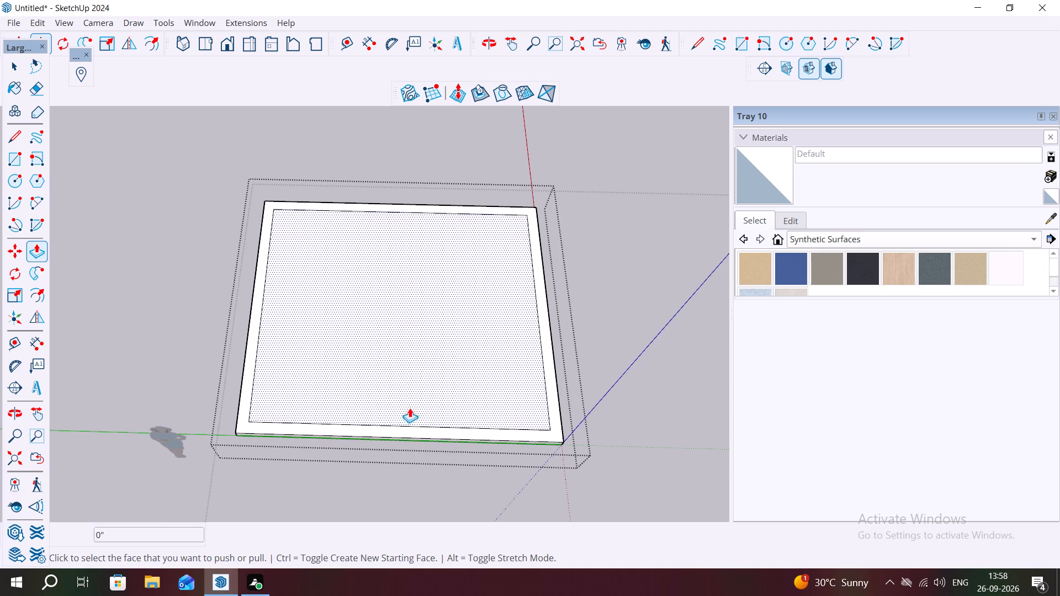
Draw two 9" deep rectangles across the front wall strip, about 1' 8 3/4" long near the origin corner and about 4' 10" long near the middle.
key(space)
scroll(367, 429, up, 3)
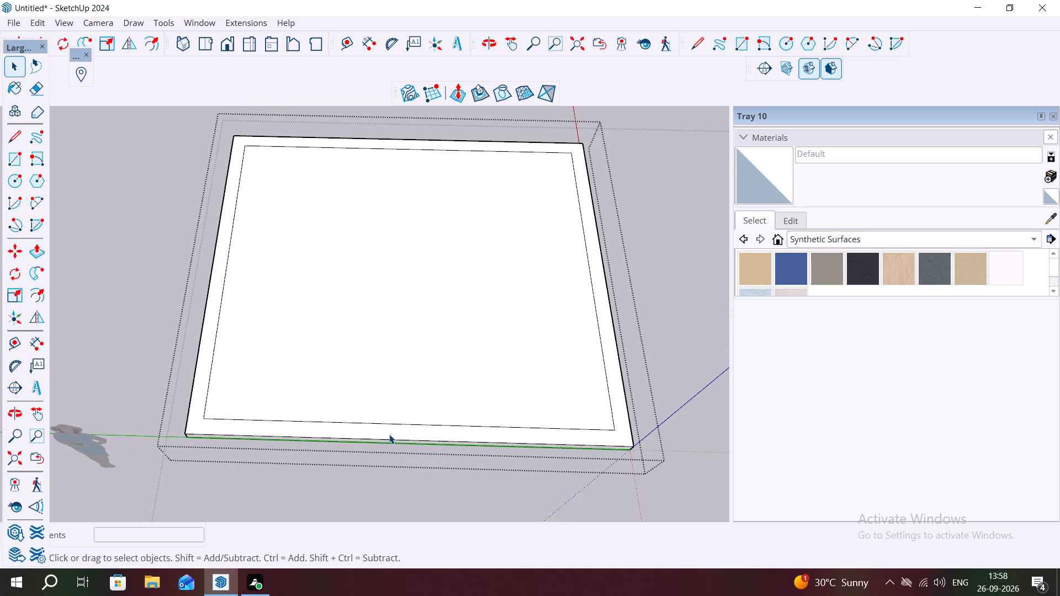
key(r)
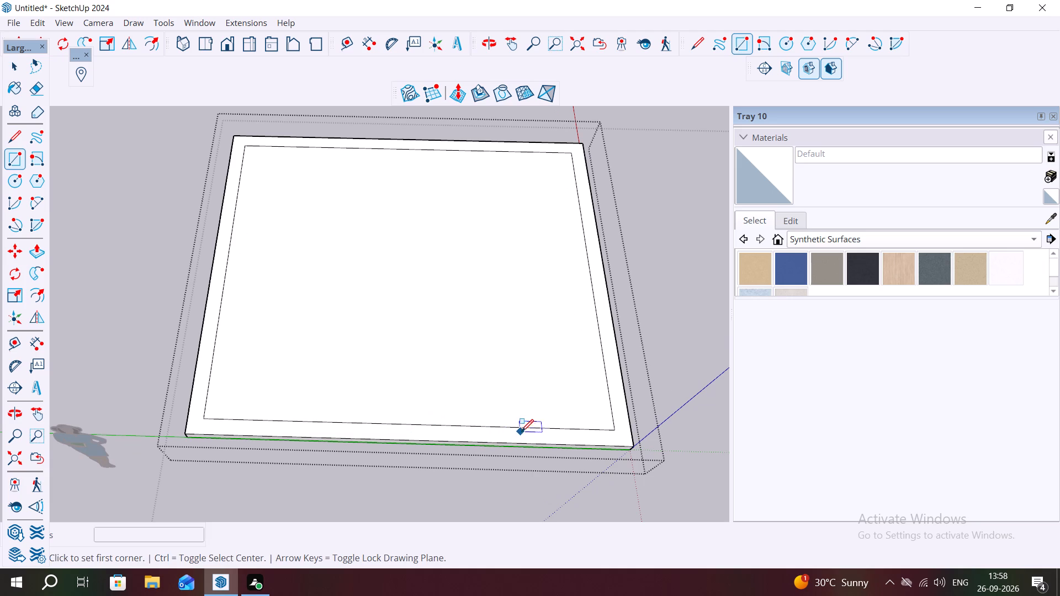
click(538, 432)
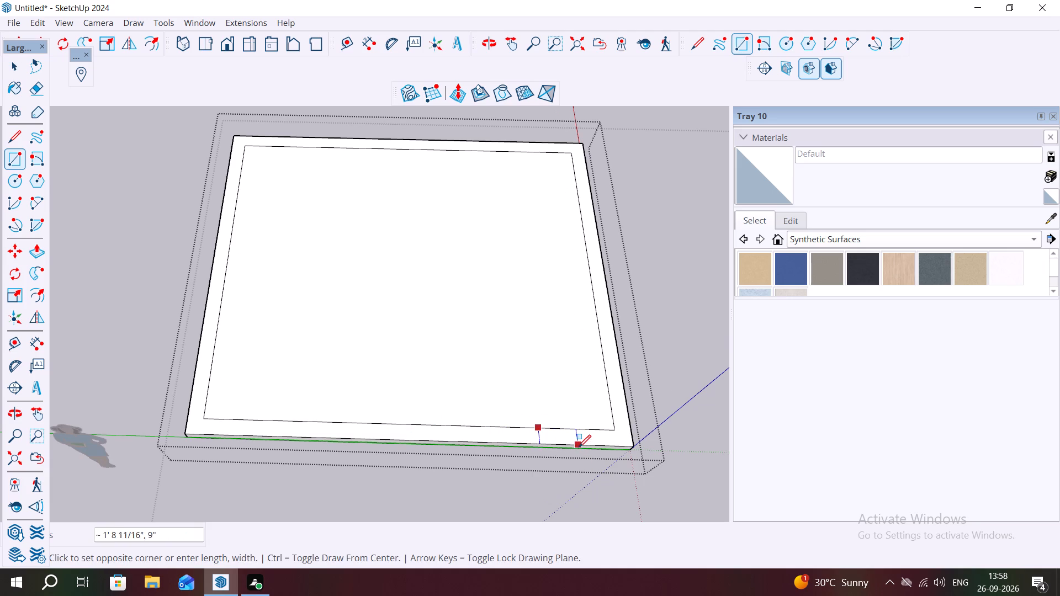
click(579, 447)
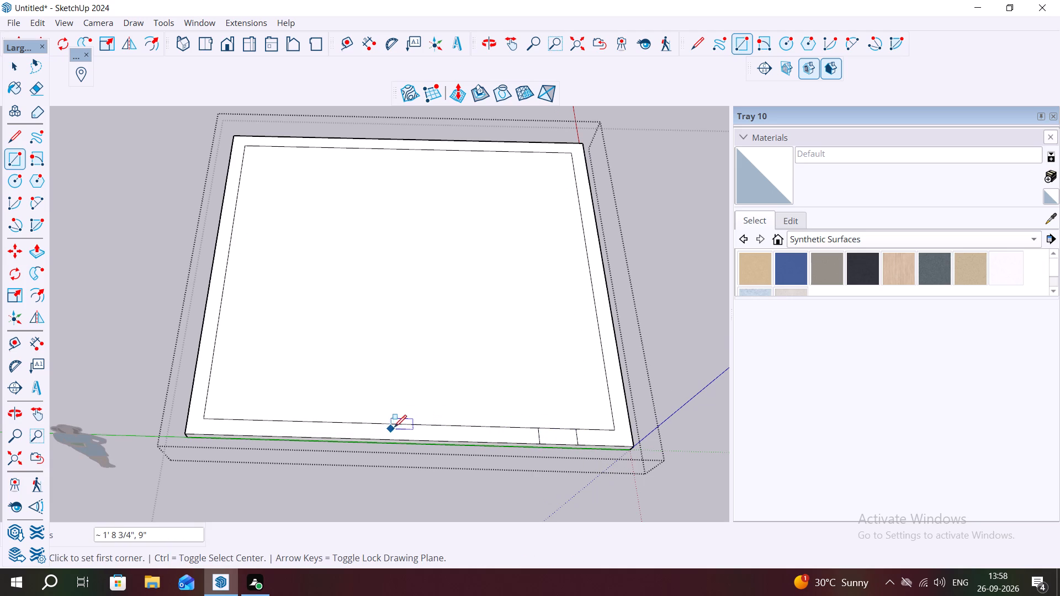
click(388, 428)
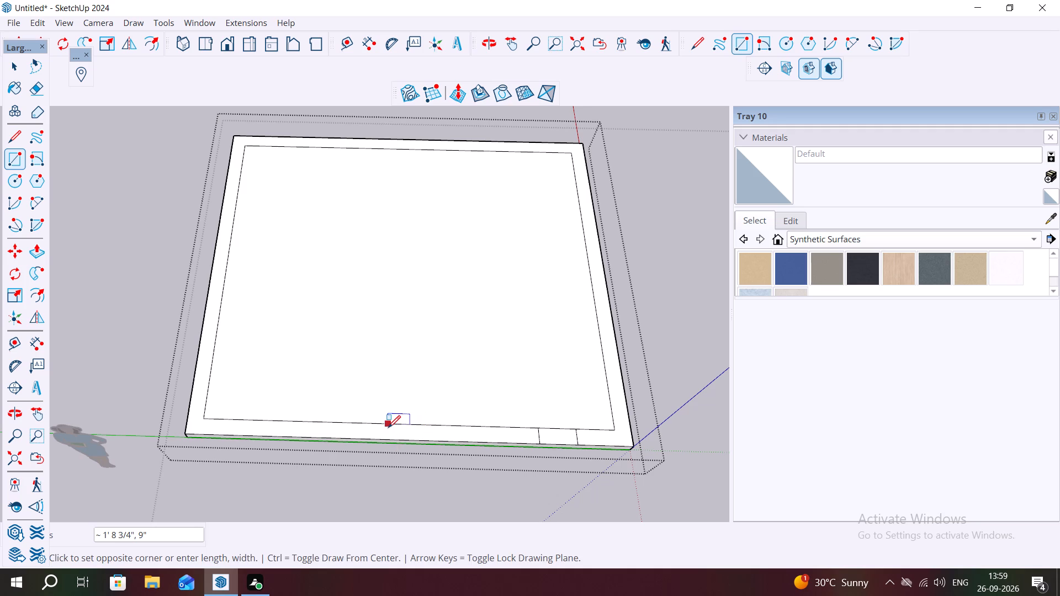
click(494, 443)
key(space)
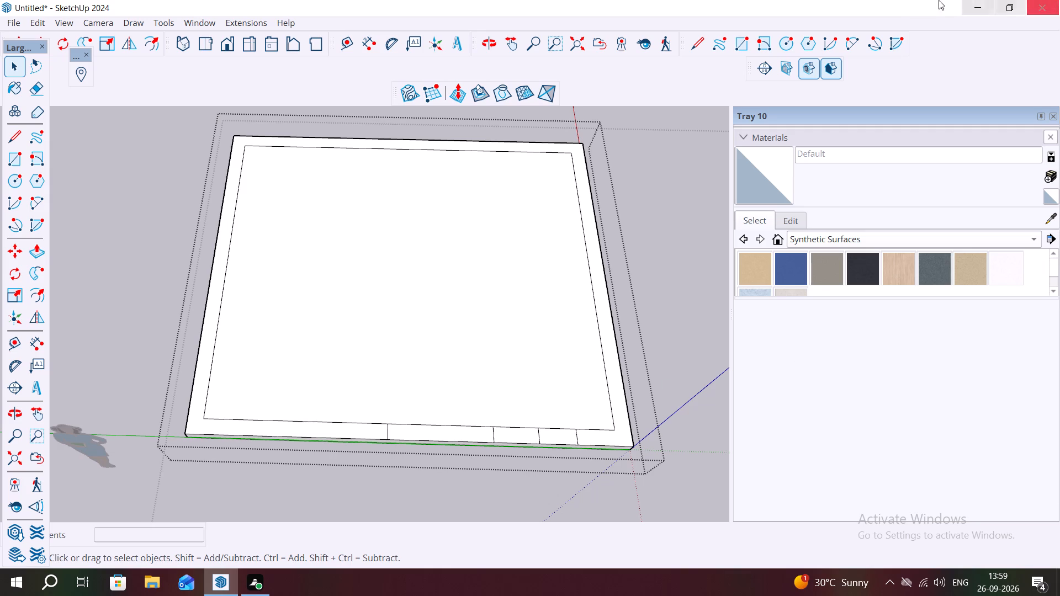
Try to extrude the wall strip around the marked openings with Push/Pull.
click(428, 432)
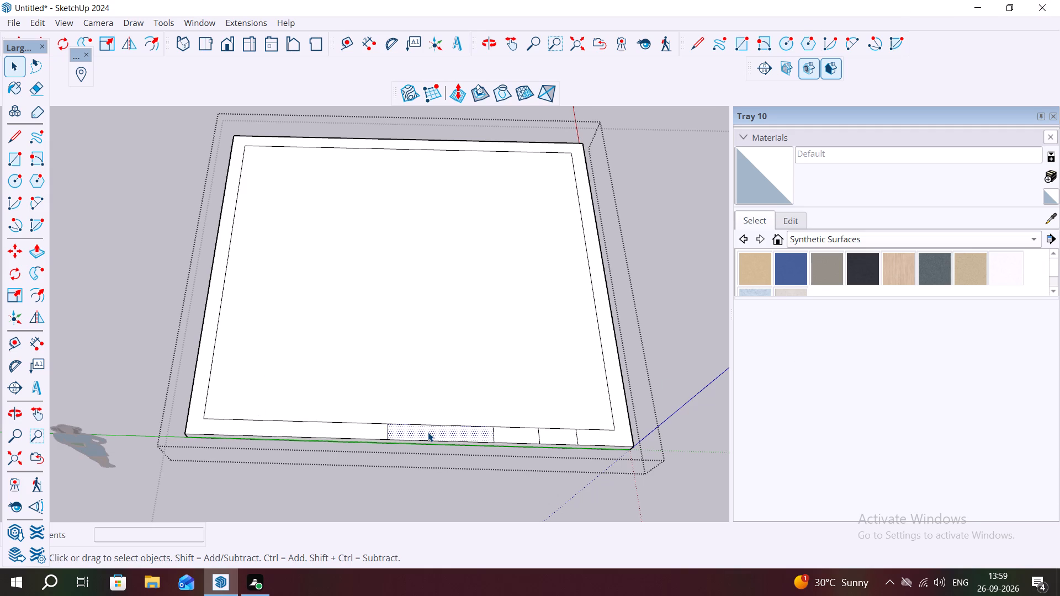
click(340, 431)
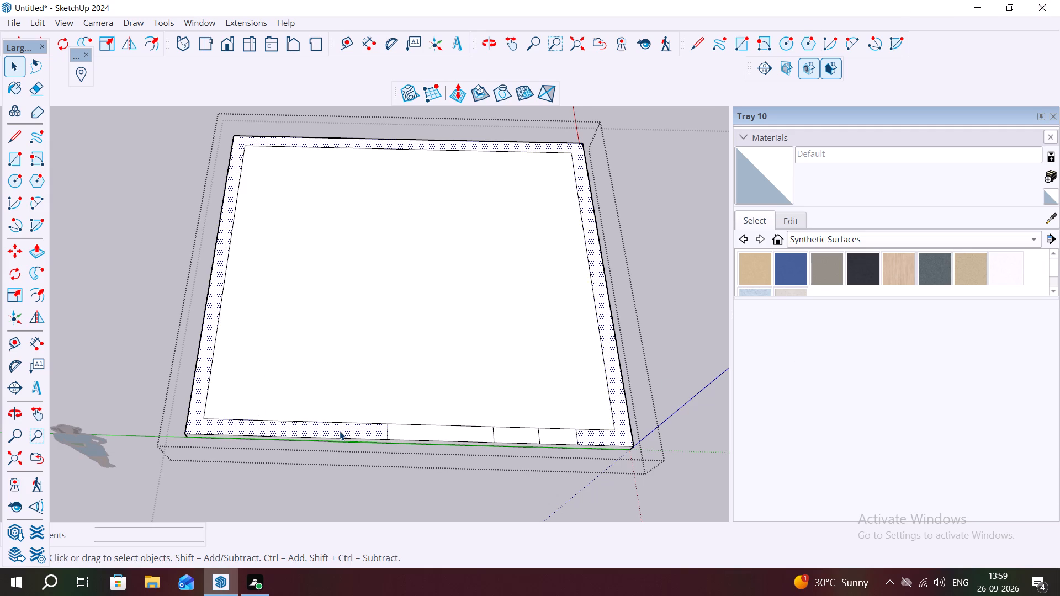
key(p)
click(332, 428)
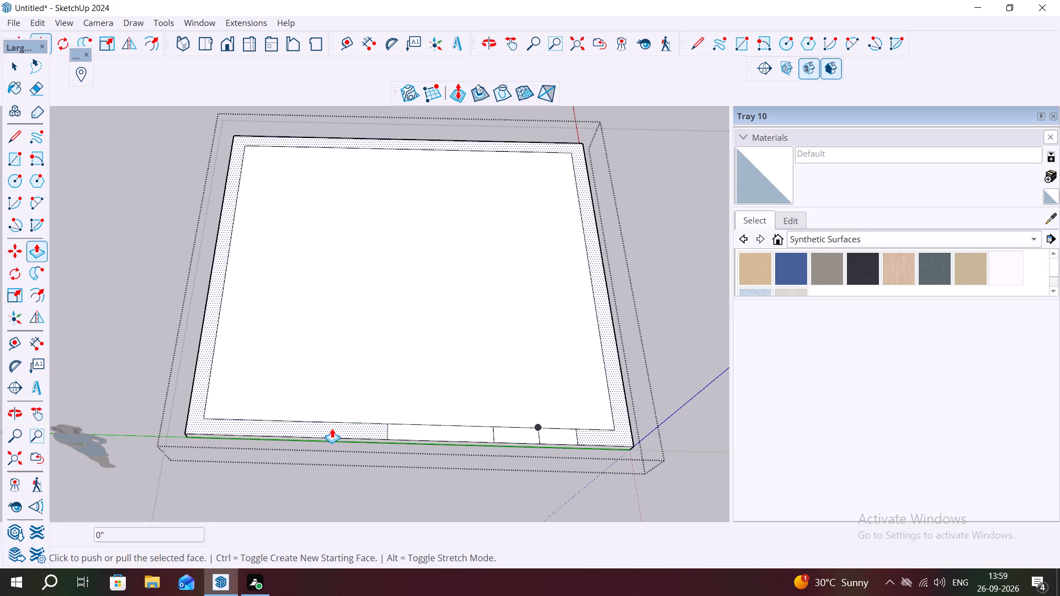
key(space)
Select all the connected slab and wall outline geometry and make it a group.
triple_click(322, 433)
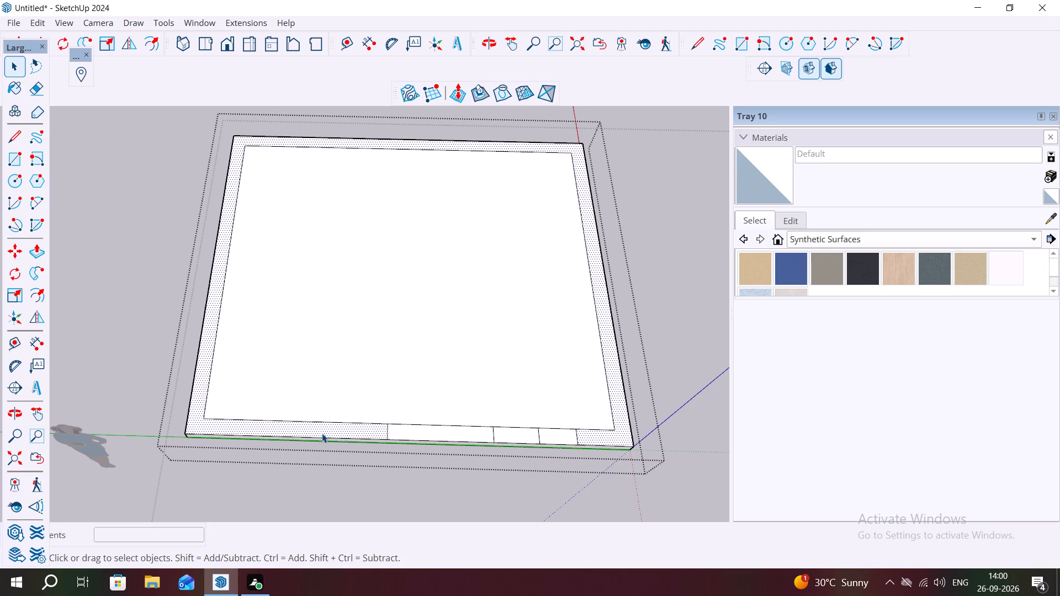
triple_click(321, 433)
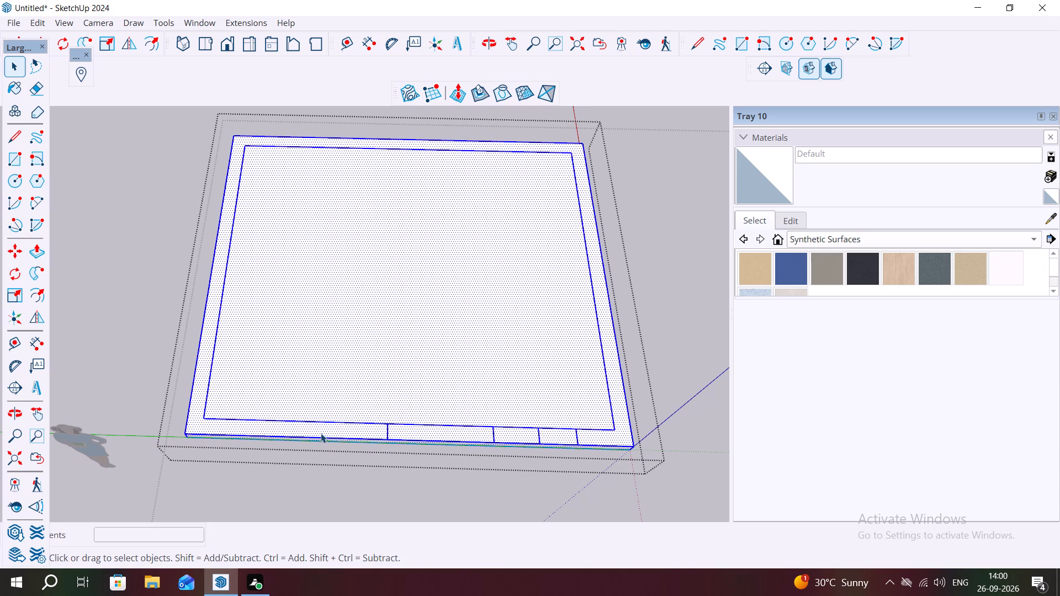
click(321, 433)
right_click(317, 431)
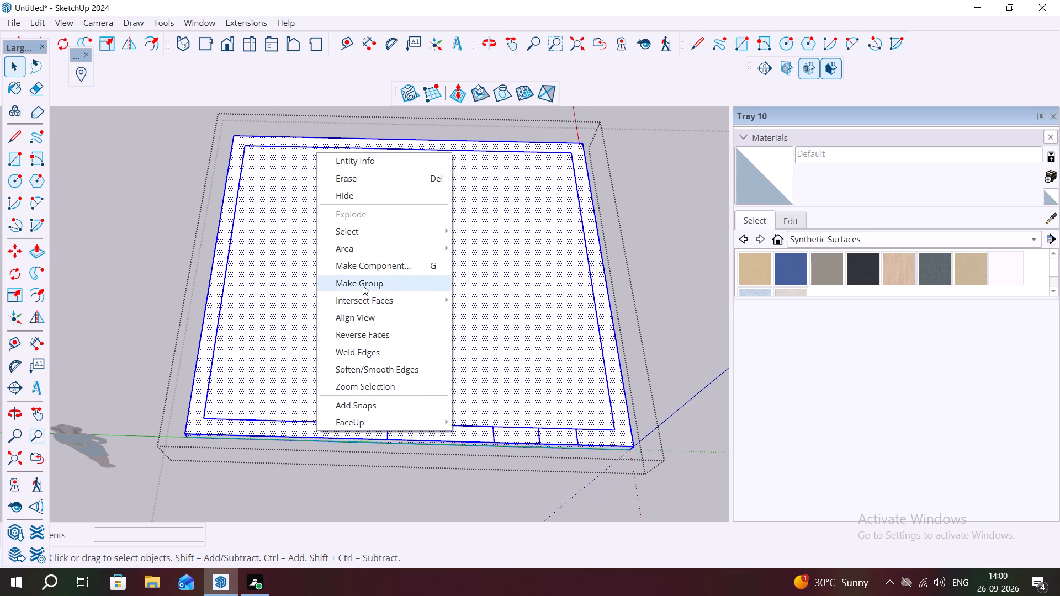
click(363, 285)
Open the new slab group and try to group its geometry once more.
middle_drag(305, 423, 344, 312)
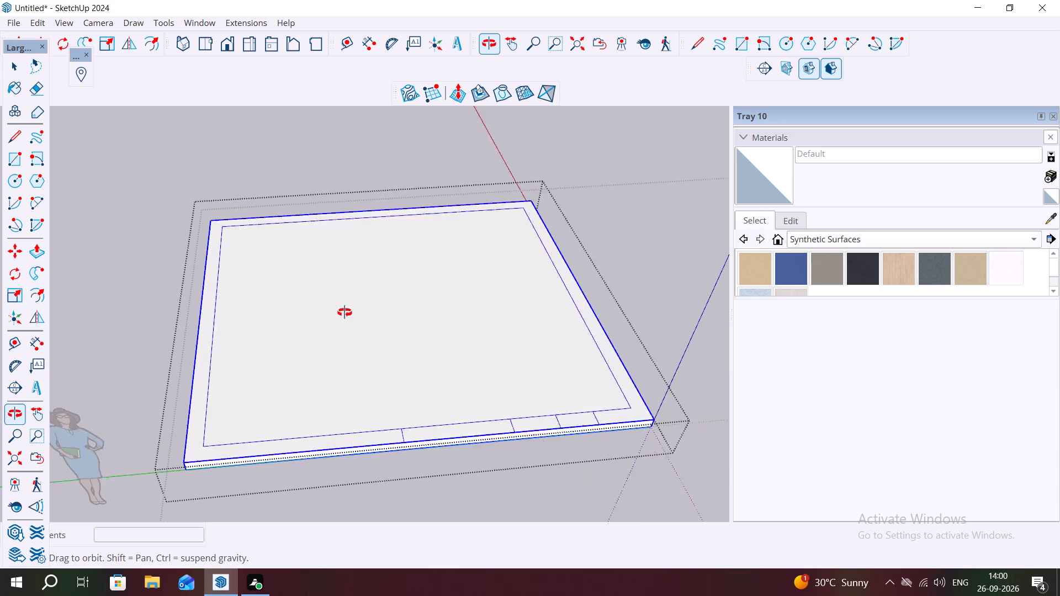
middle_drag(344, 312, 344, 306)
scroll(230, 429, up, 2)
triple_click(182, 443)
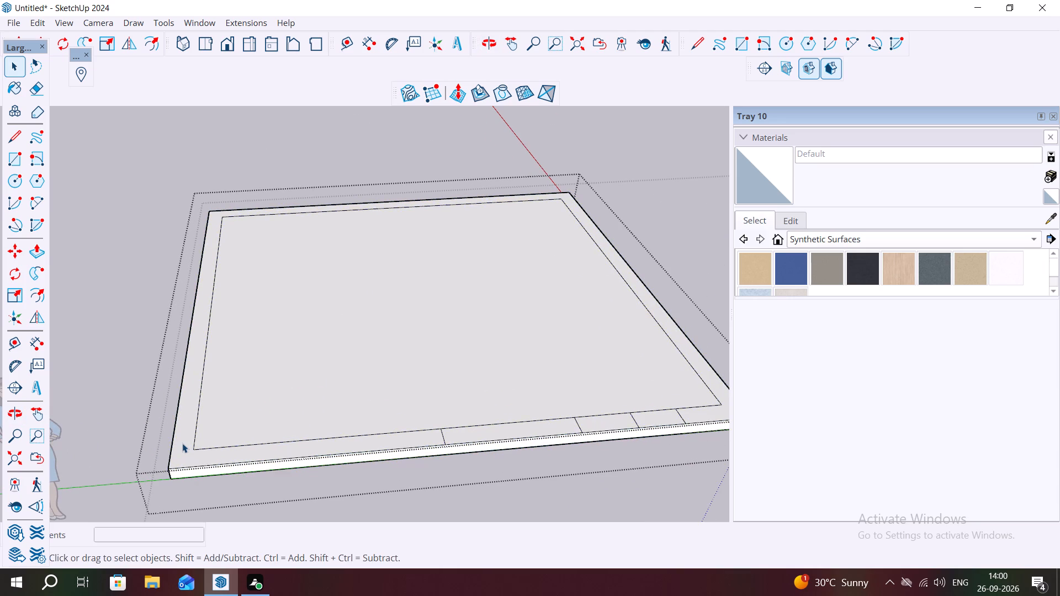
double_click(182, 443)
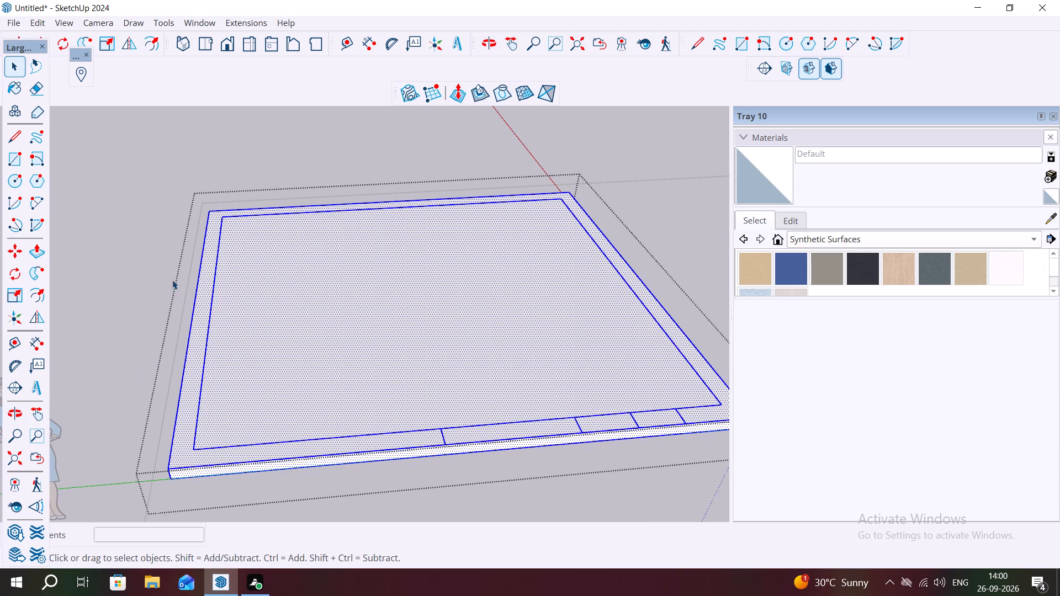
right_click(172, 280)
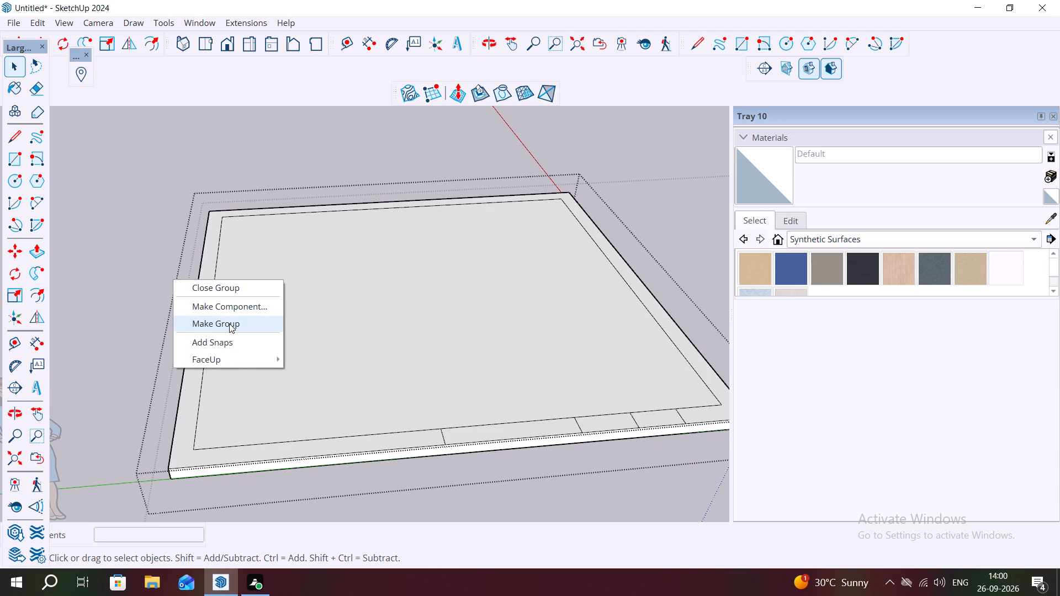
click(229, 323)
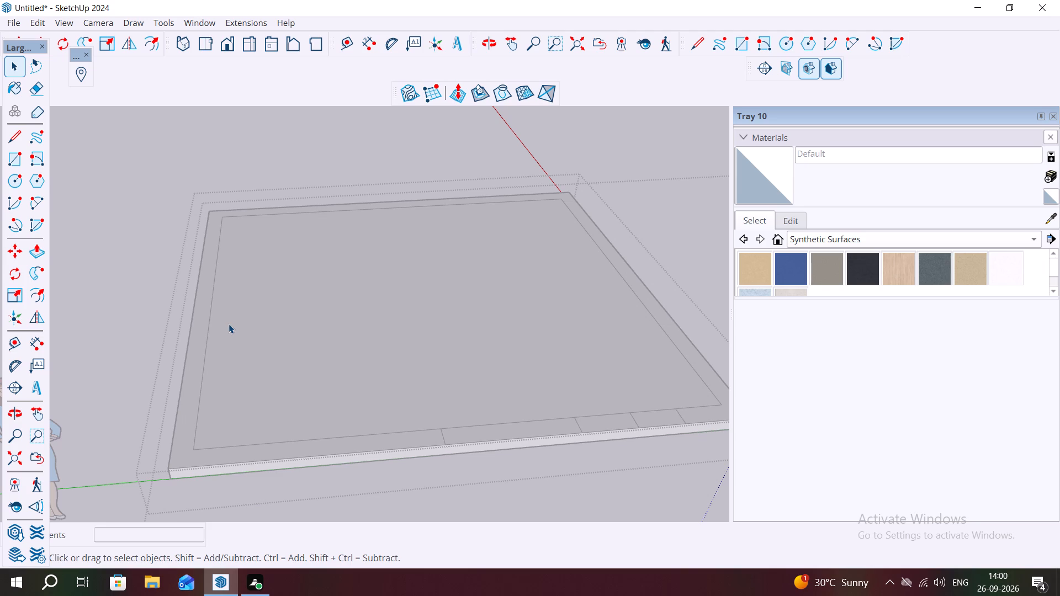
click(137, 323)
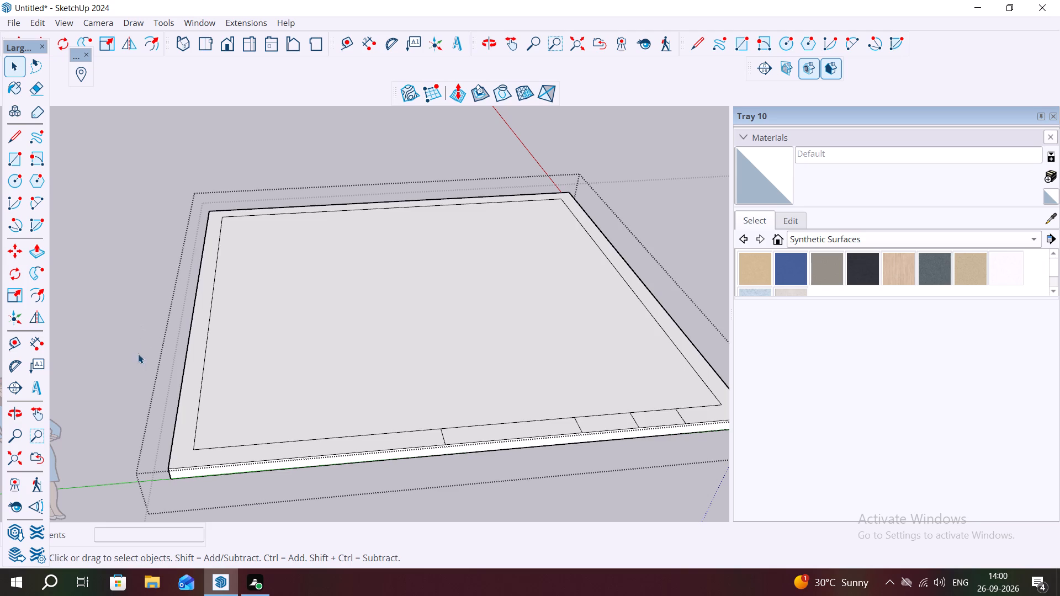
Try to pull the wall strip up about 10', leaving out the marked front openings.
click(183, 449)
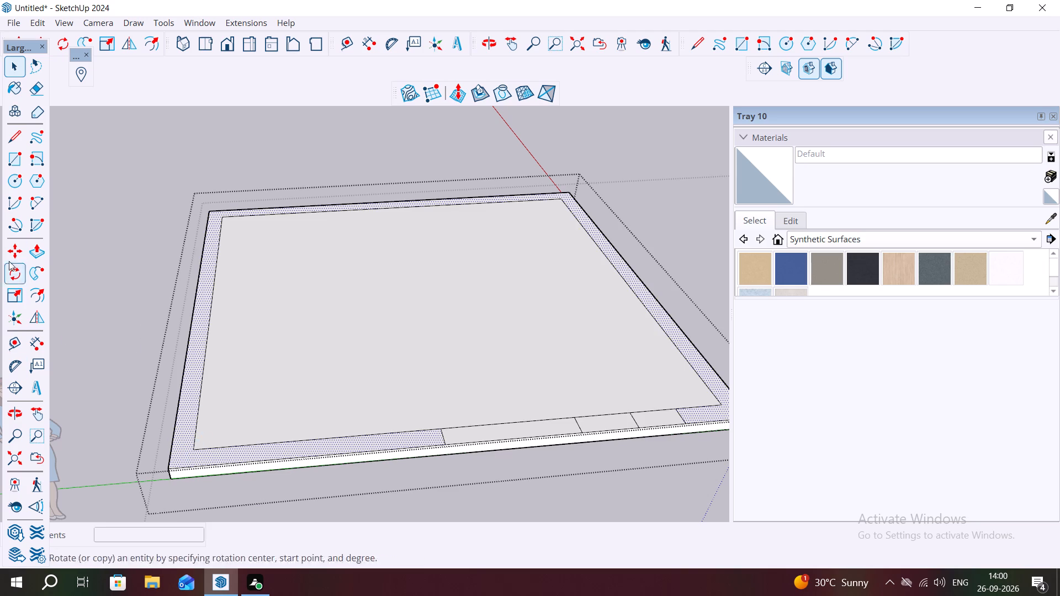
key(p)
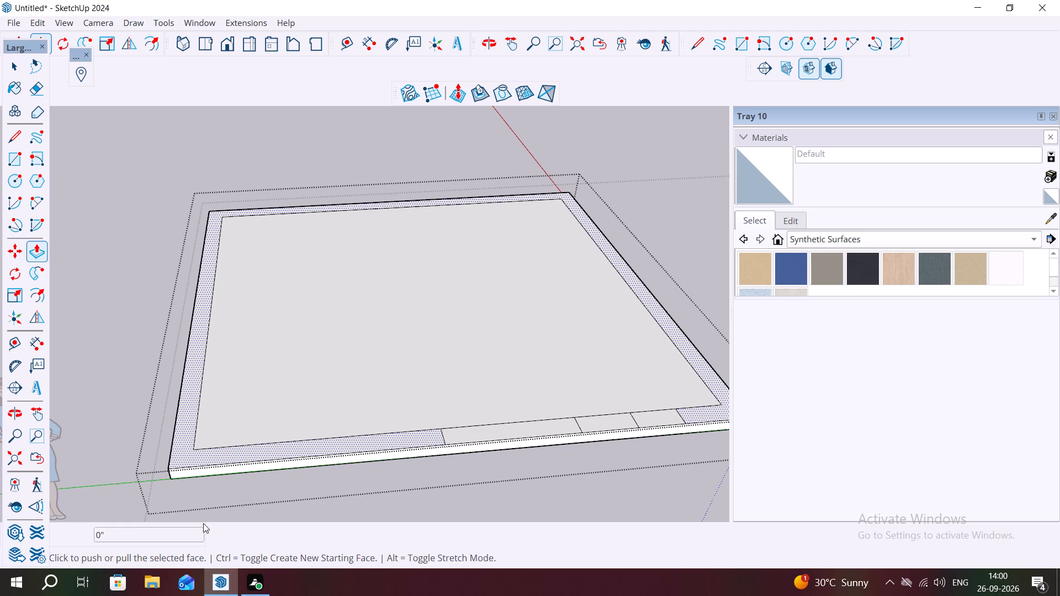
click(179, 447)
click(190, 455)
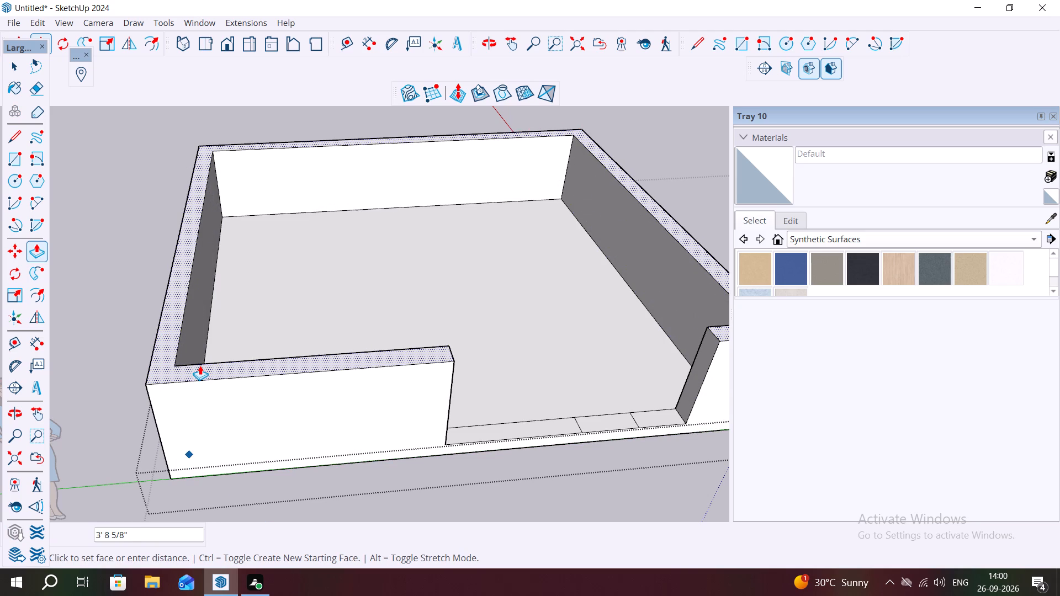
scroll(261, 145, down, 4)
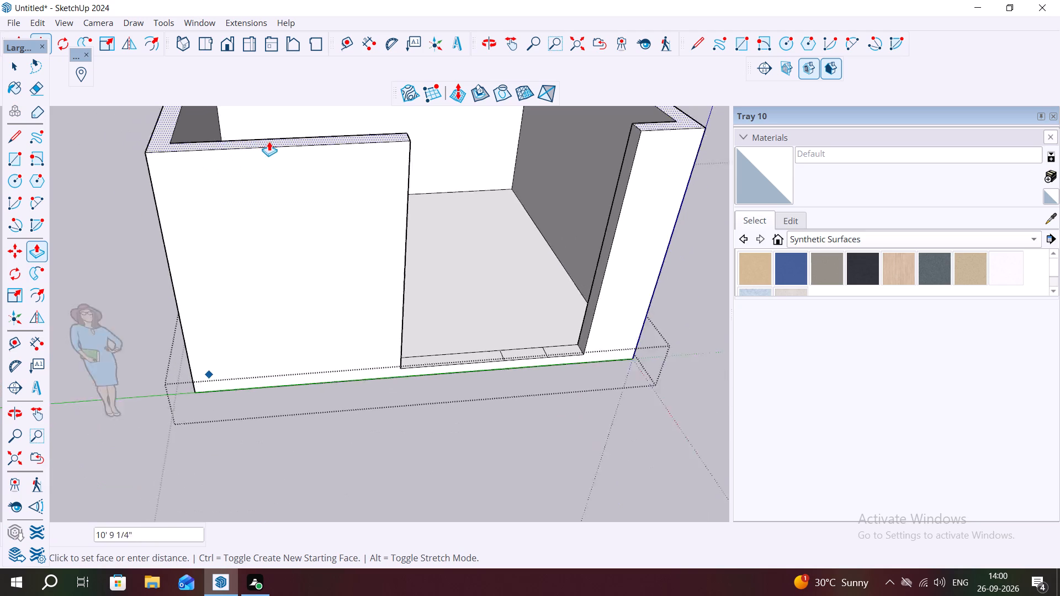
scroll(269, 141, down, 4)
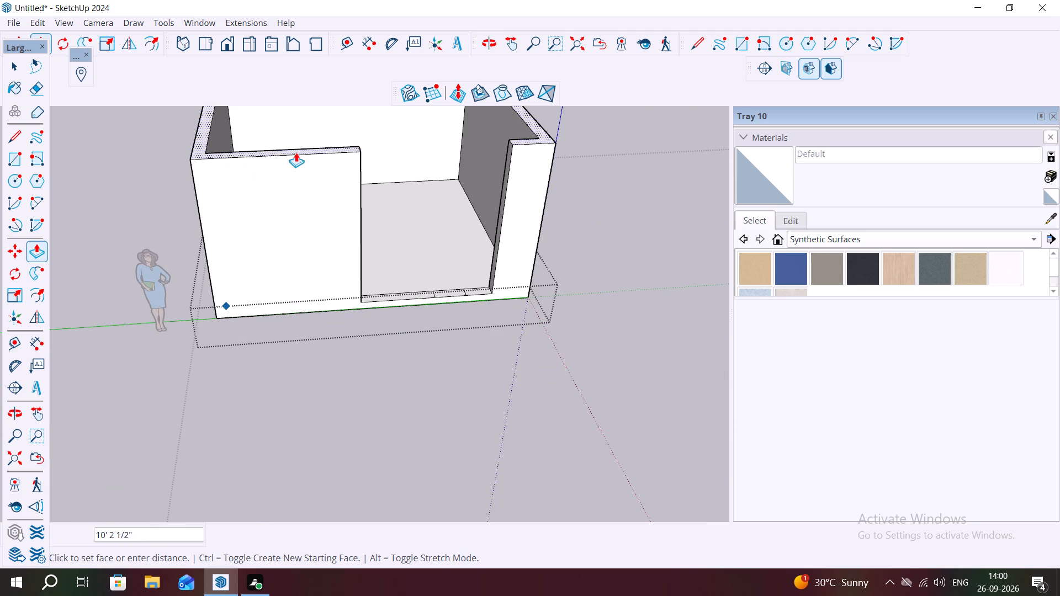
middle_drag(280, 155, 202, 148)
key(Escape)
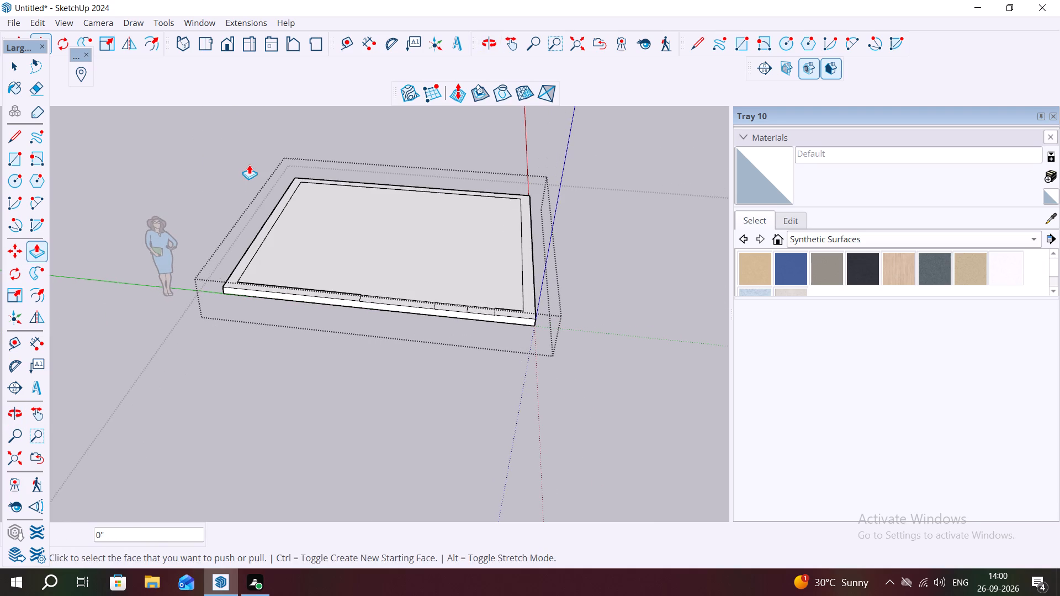
Select all the connected slab and wall outline geometry inside the open group and make it a nested group.
key(space)
triple_click(396, 299)
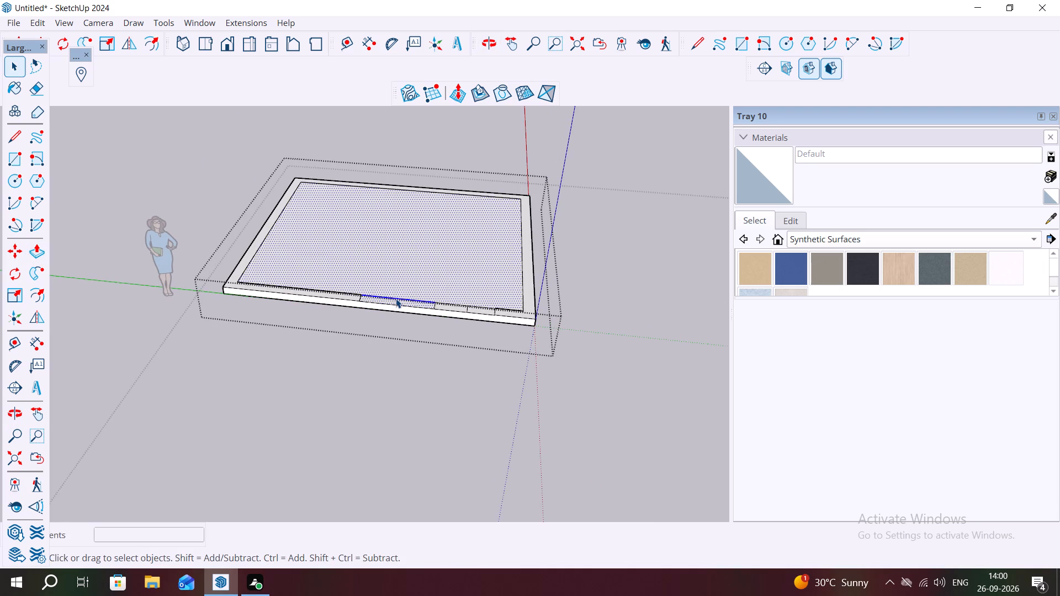
triple_click(396, 299)
double_click(396, 299)
triple_click(395, 300)
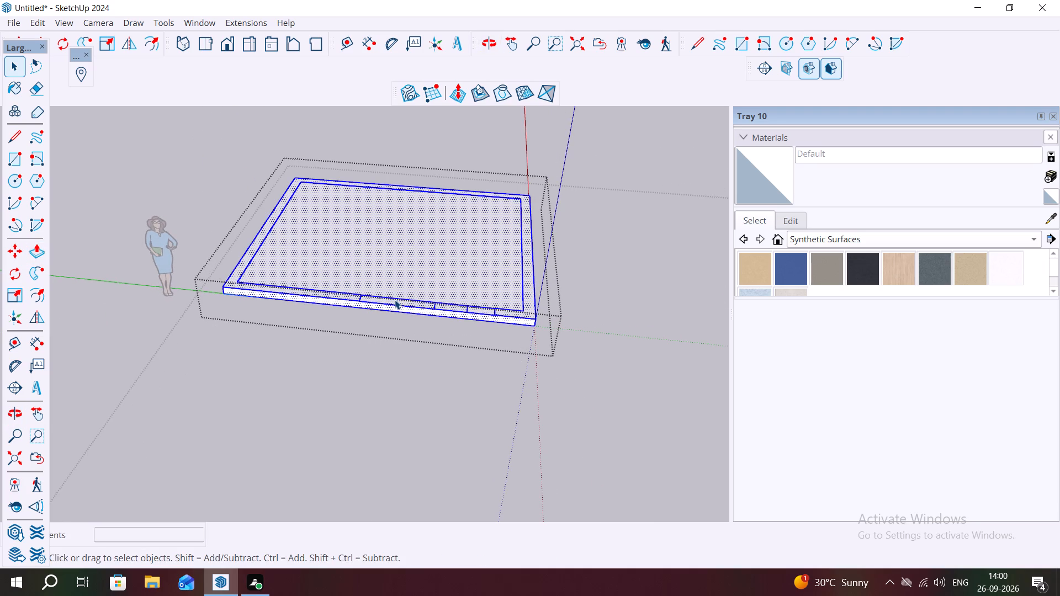
double_click(395, 300)
right_click(453, 310)
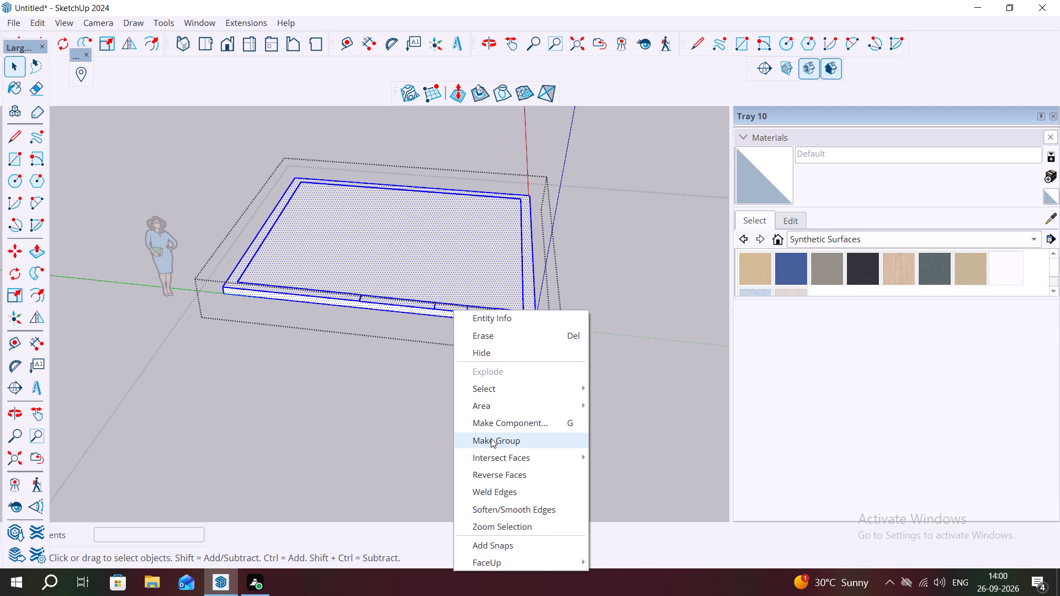
click(491, 438)
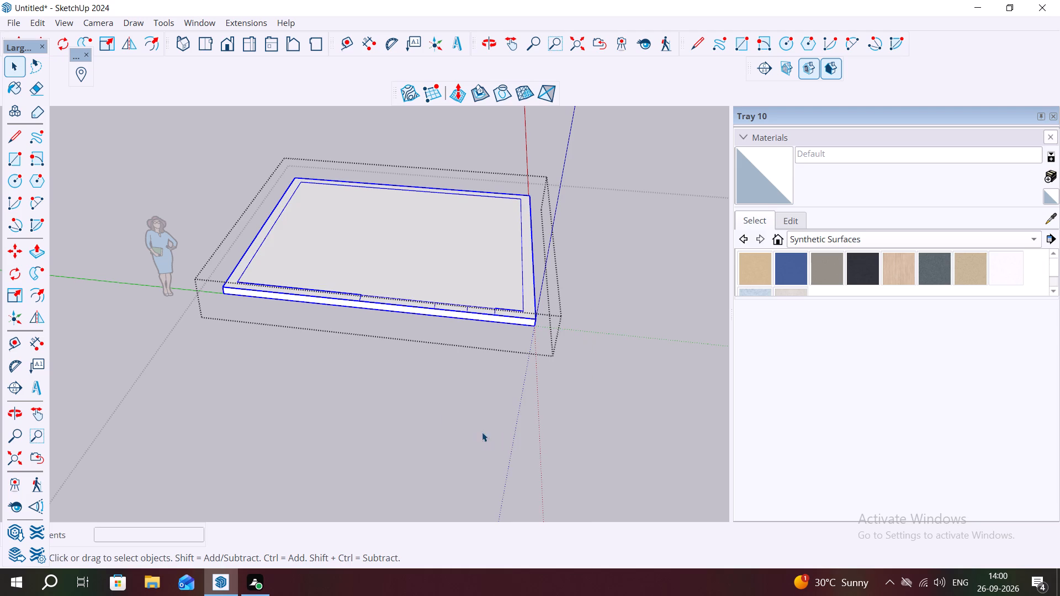
Open the nested group for editing and select the wall strip face that runs around the marked front openings.
click(442, 286)
middle_drag(395, 315, 417, 393)
key(Escape)
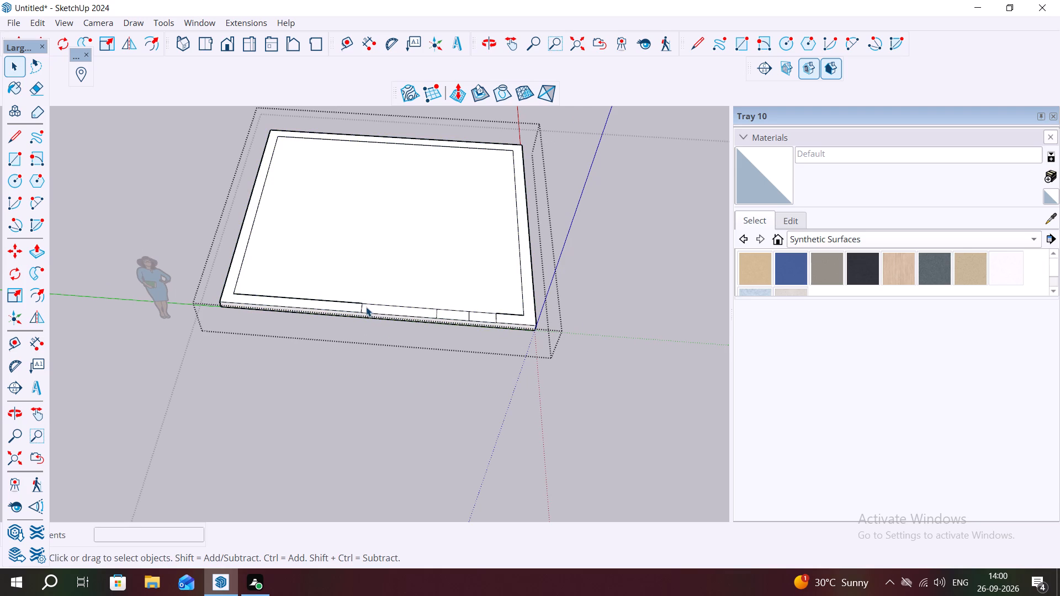
click(366, 307)
triple_click(367, 307)
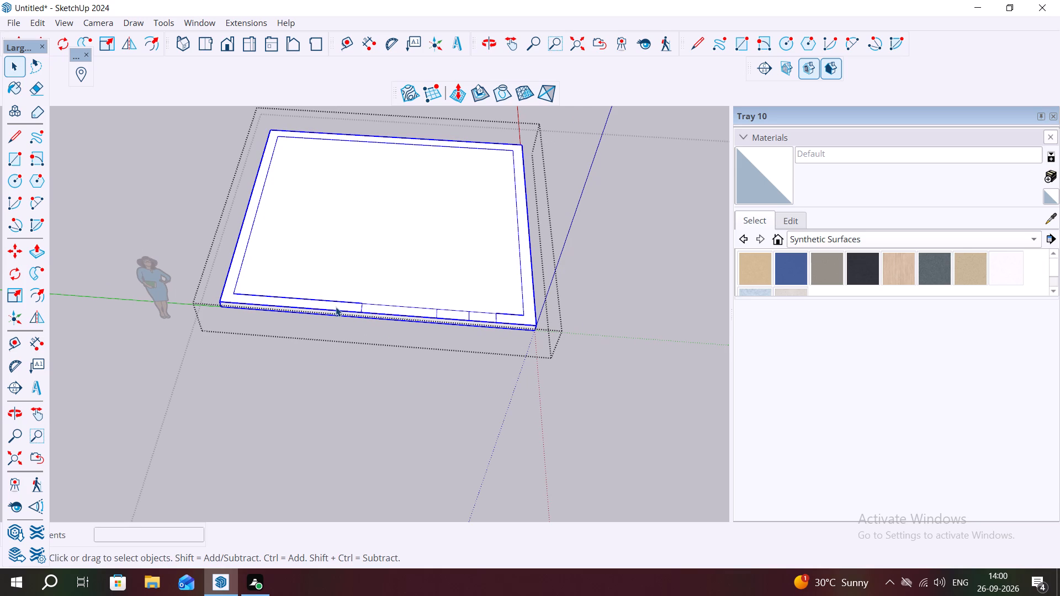
triple_click(336, 307)
double_click(333, 305)
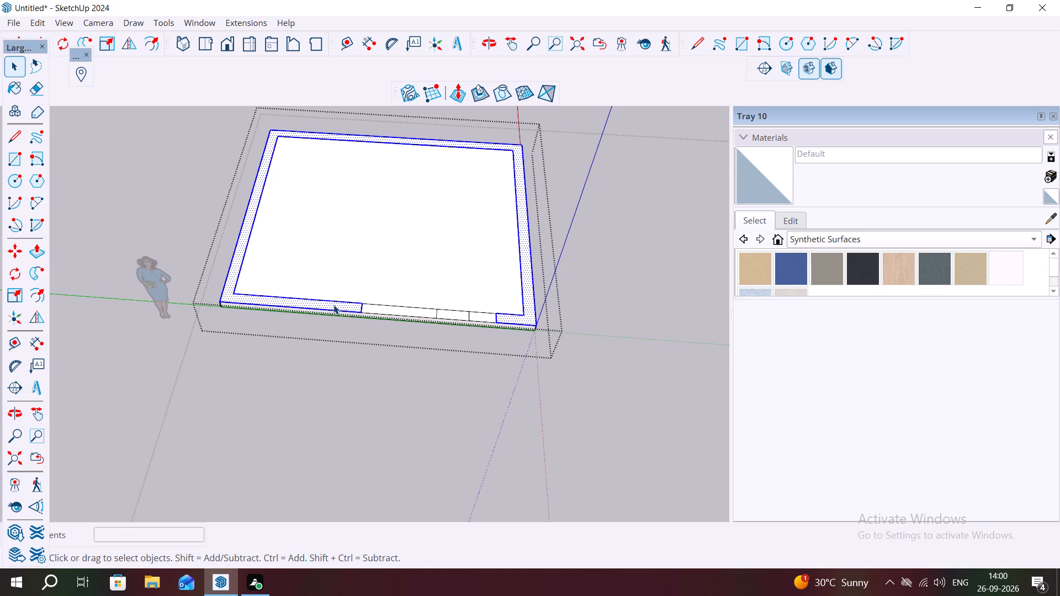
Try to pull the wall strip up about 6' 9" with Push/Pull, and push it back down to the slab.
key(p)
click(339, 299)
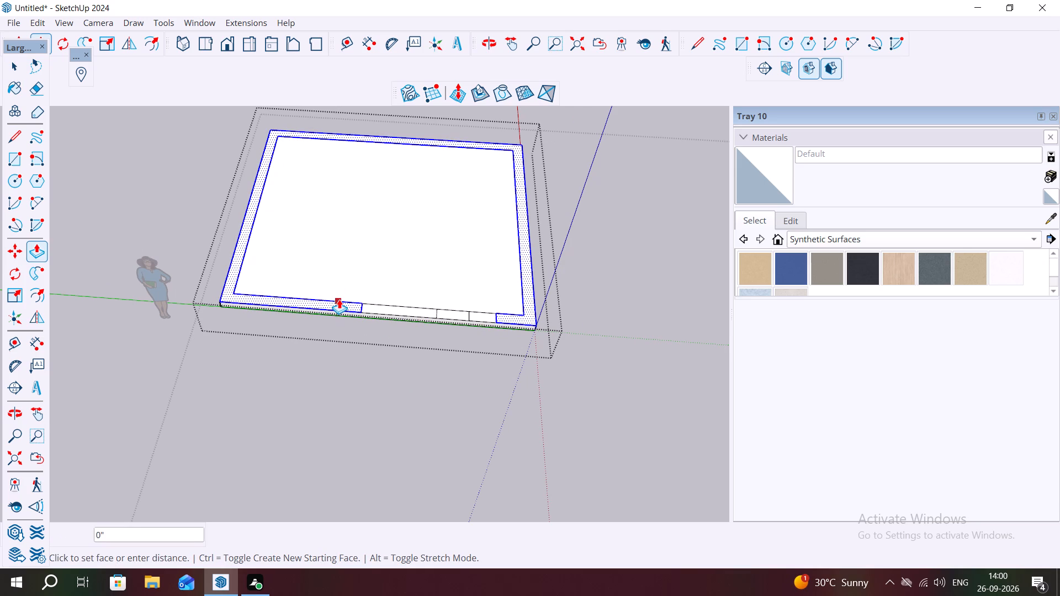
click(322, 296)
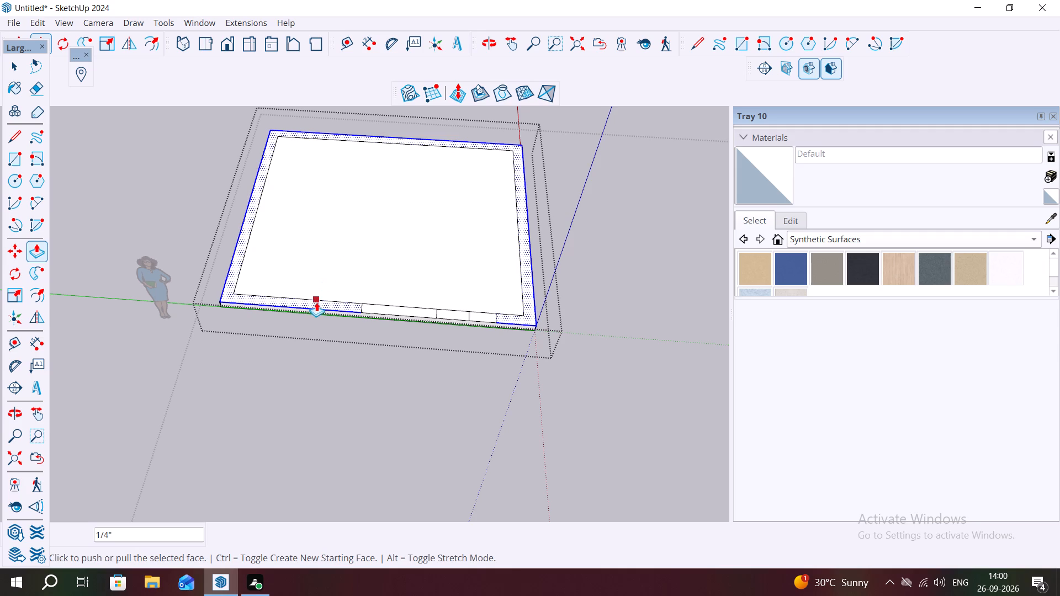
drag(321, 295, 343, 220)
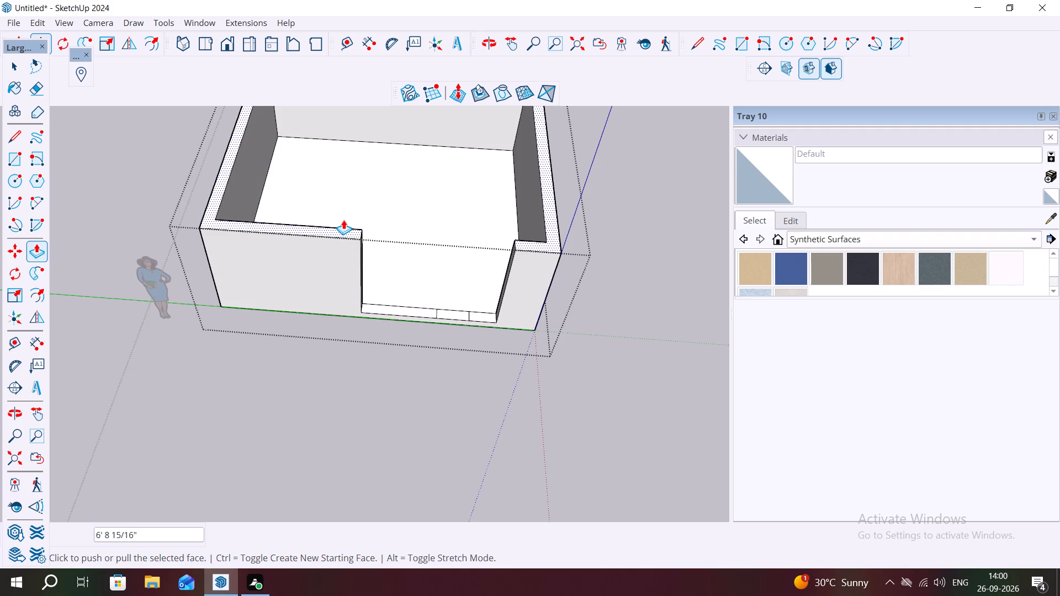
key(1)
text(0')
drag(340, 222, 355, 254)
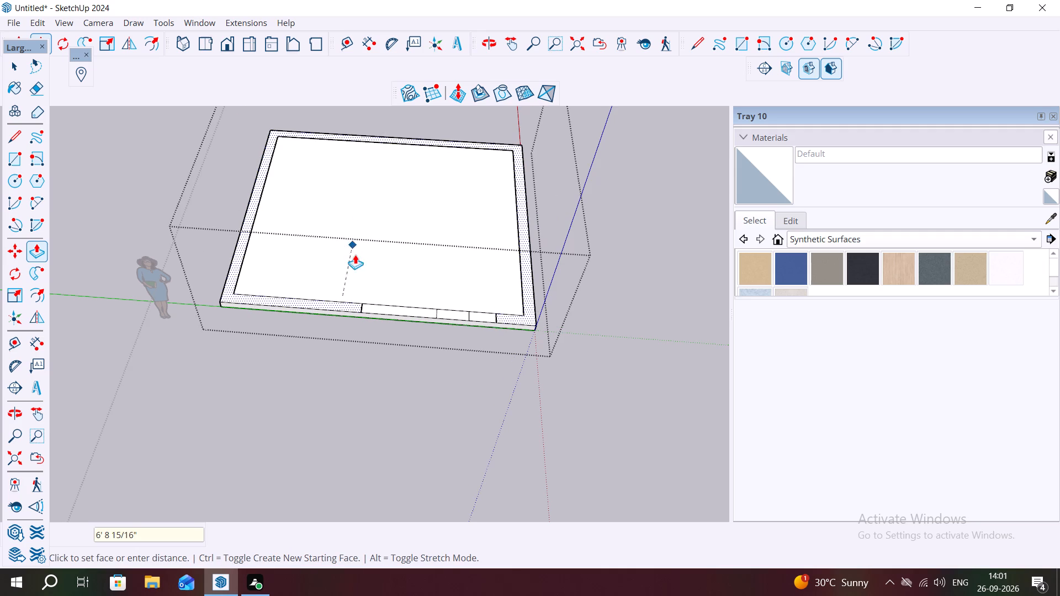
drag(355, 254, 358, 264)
Extrude the wall strip around the marked front openings up 10' with Push/Pull.
drag(340, 298, 336, 217)
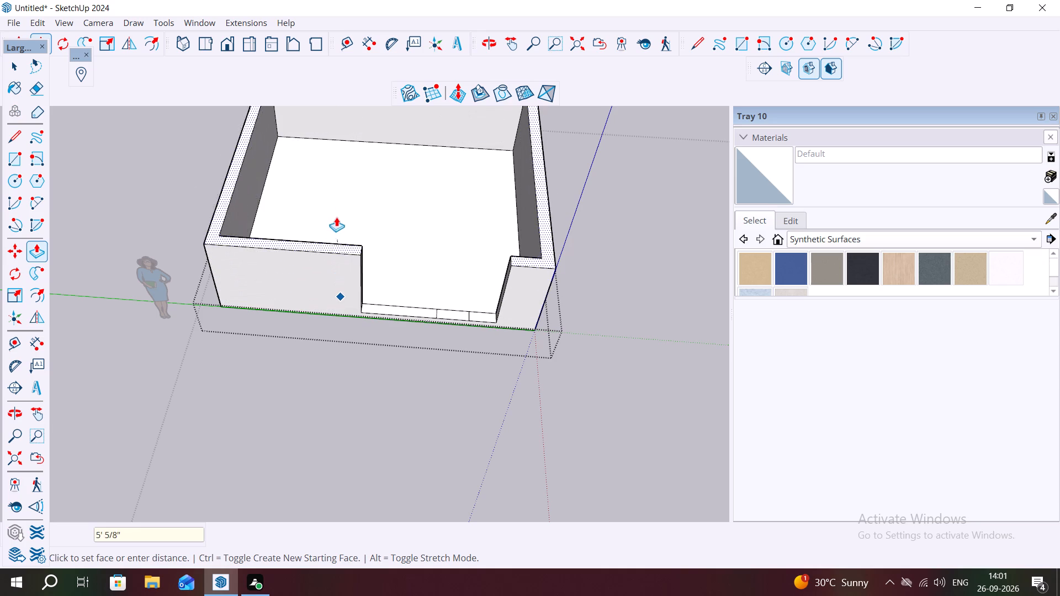
drag(336, 217, 336, 201)
text(10')
key(Return)
key(Escape)
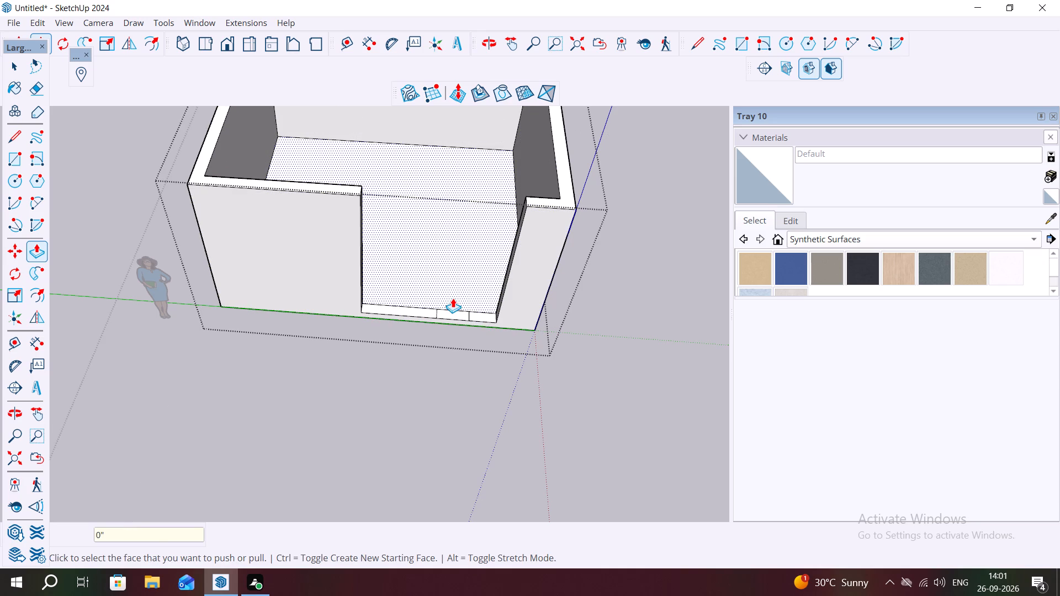
Extrude the short wall segment between the two front openings up 10' with Push/Pull.
scroll(446, 310, up, 3)
key(space)
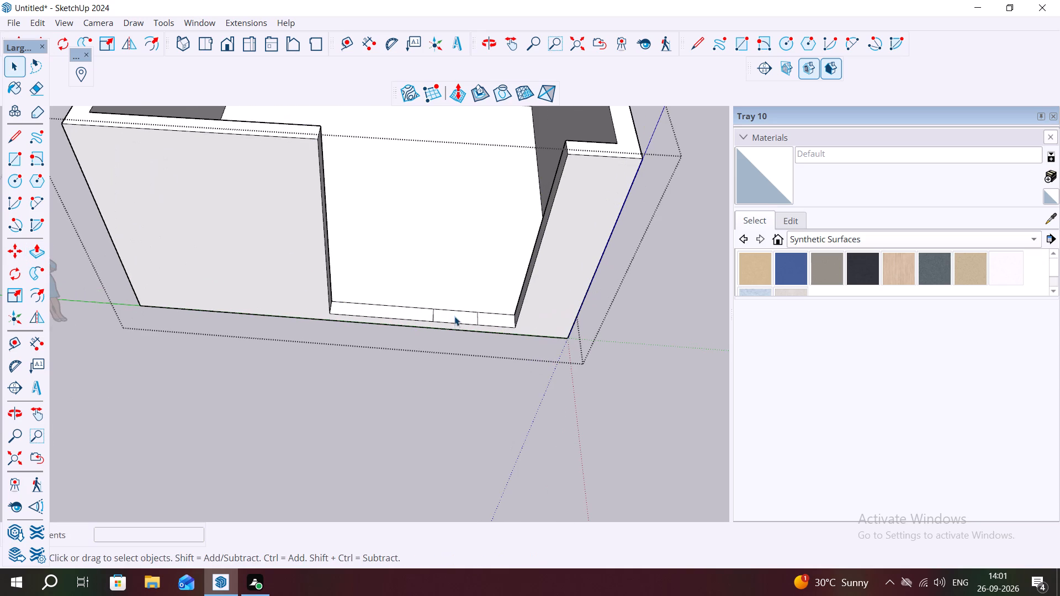
click(456, 318)
click(494, 317)
click(402, 312)
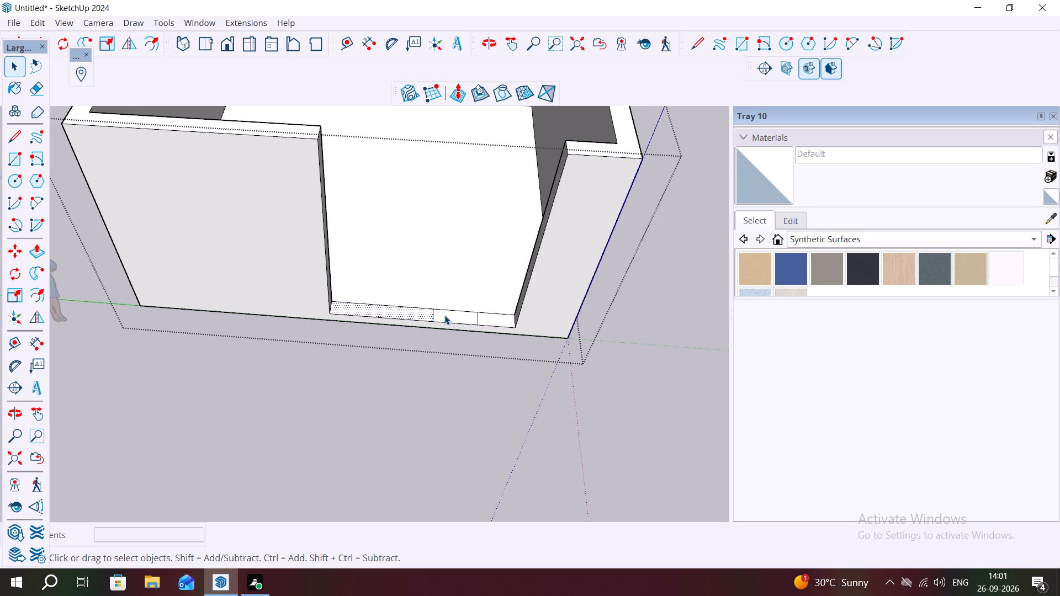
click(446, 315)
key(p)
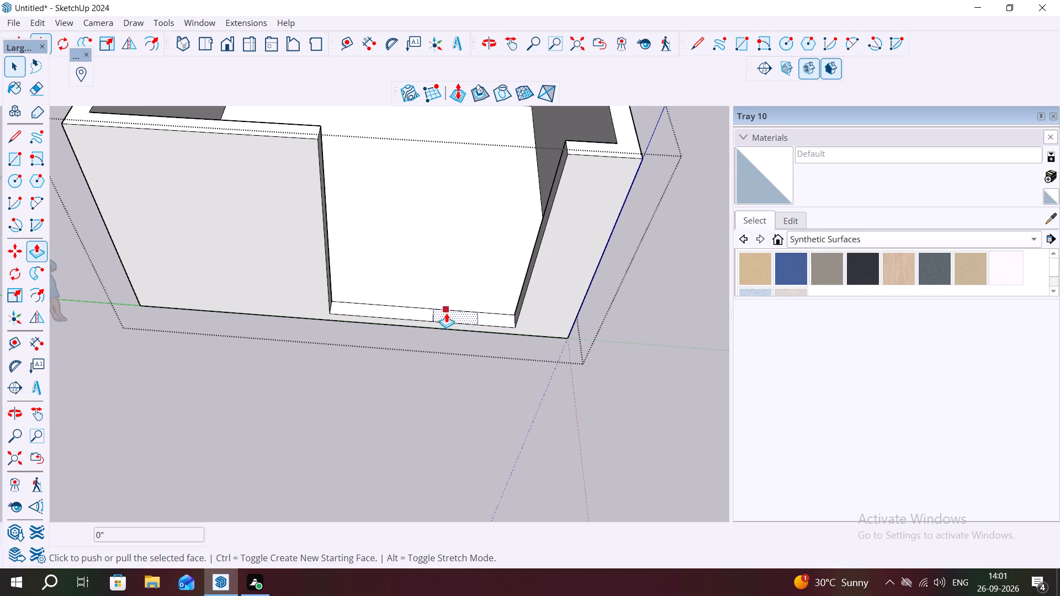
click(448, 307)
text(10')
key(Return)
Draw a 9" wide rectangle at the base of the long front wall's end face, beside the wider opening.
middle_drag(379, 285, 267, 257)
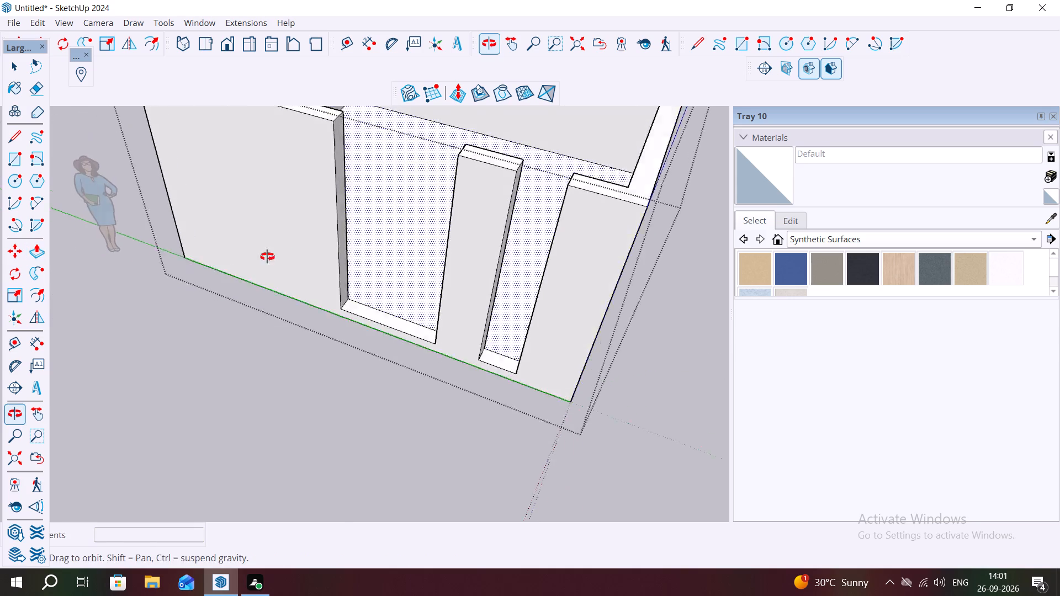
middle_drag(267, 257, 261, 253)
scroll(364, 134, up, 2)
middle_drag(366, 118, 262, 65)
scroll(292, 317, down, 5)
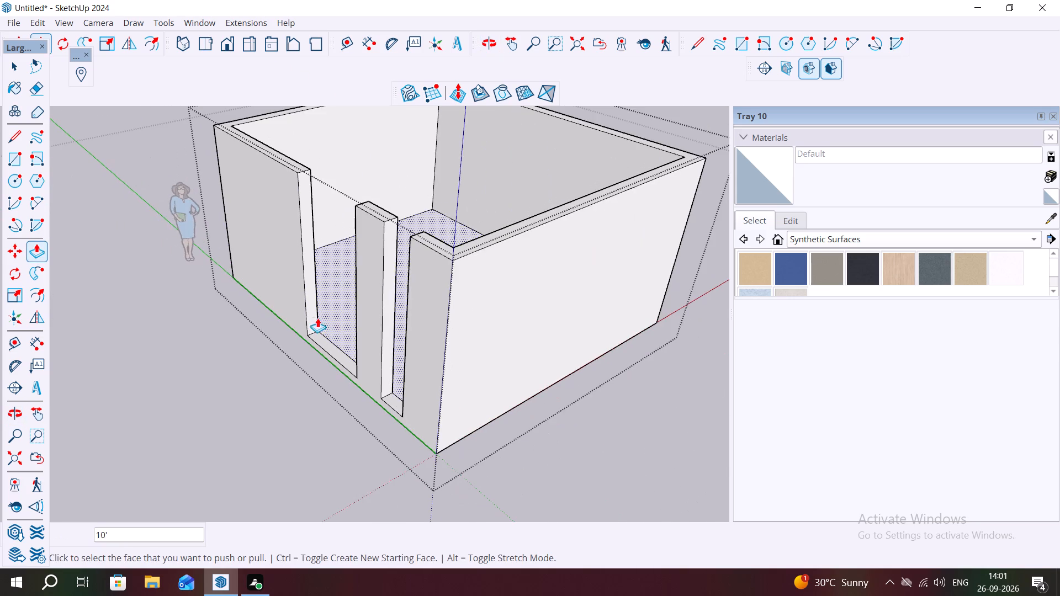
key(Escape)
scroll(299, 172, up, 7)
key(space)
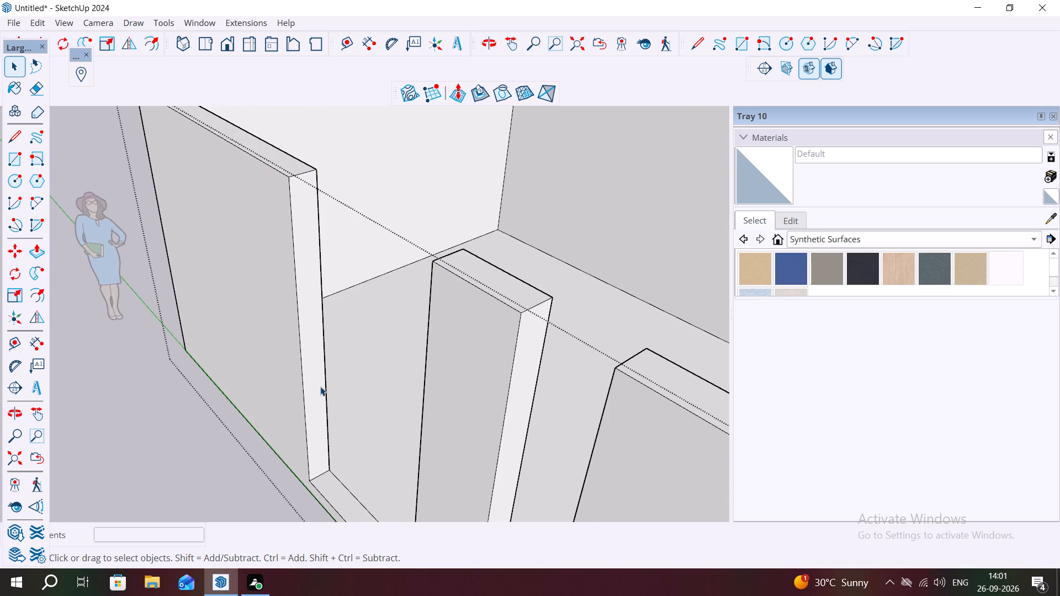
key(3)
key(Escape)
key(r)
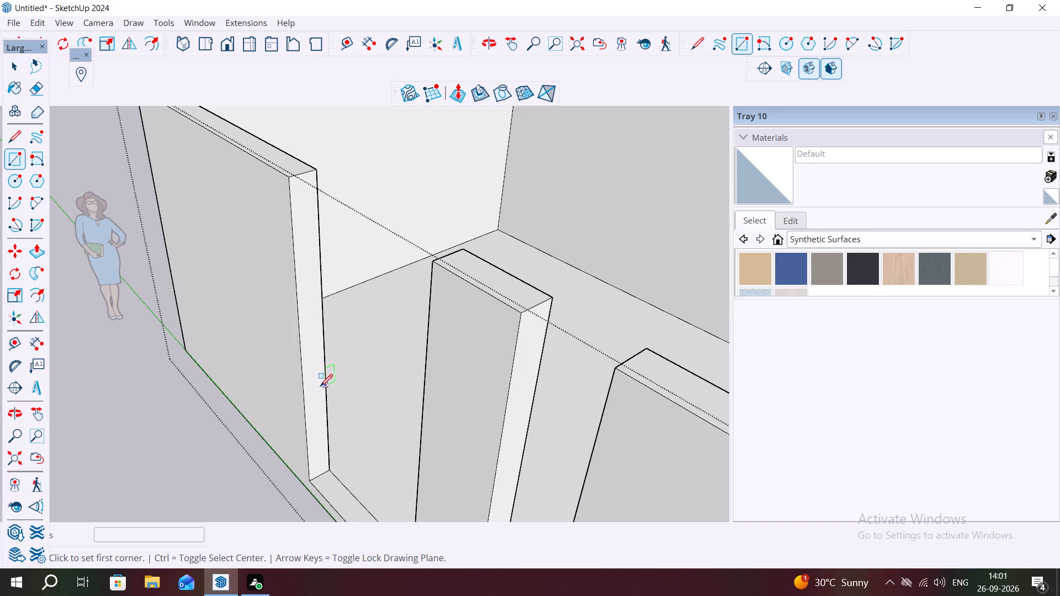
click(304, 401)
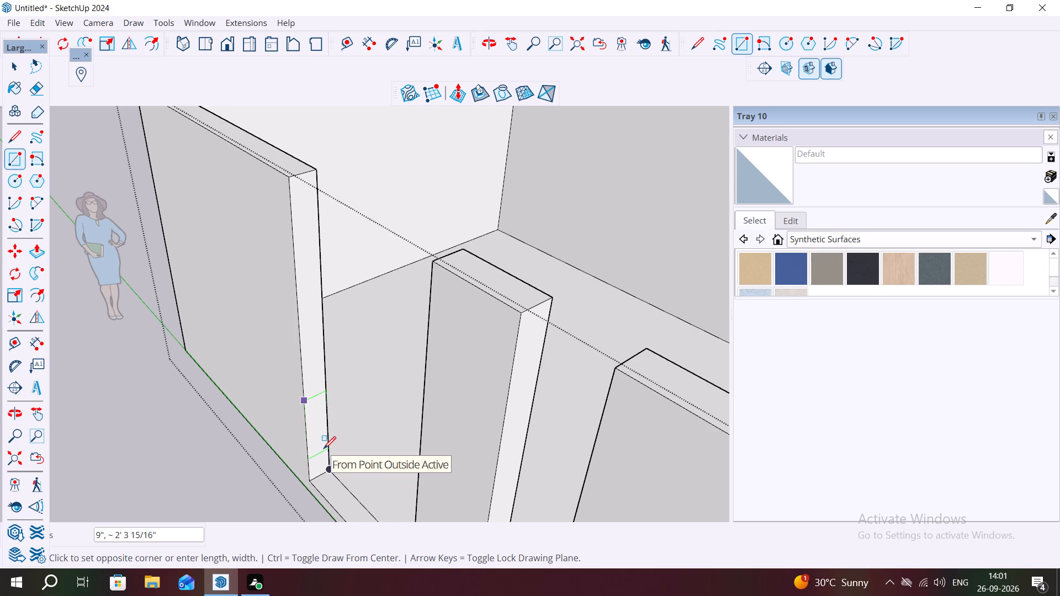
key(Escape)
click(306, 423)
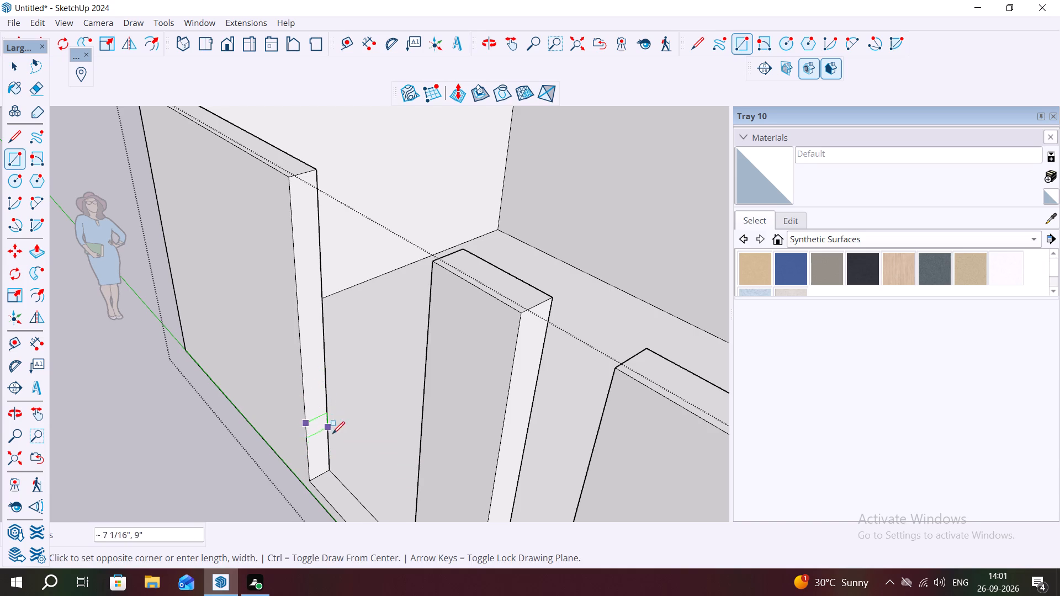
click(331, 466)
key(space)
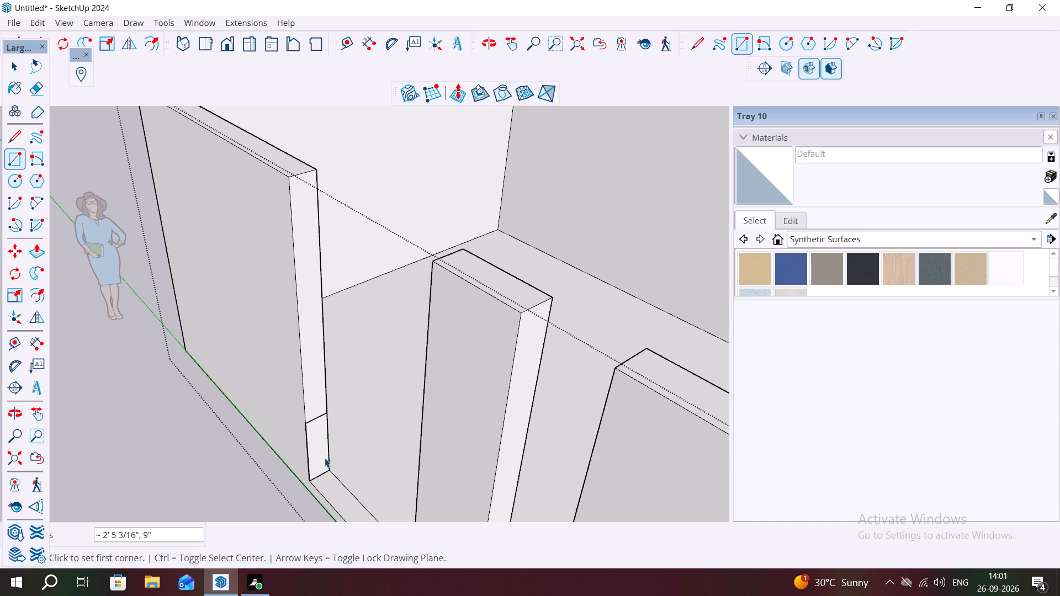
Draw a 9" wide rectangle about 3' high down from the top corner of the same wall end face.
key(r)
click(288, 177)
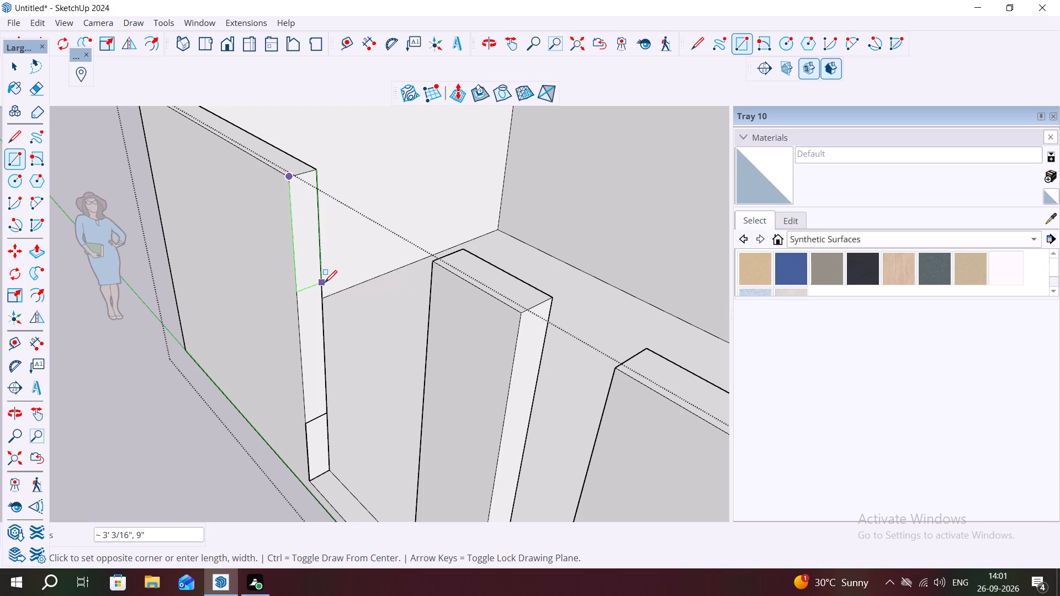
click(325, 283)
key(space)
Extrude the upper rectangle about 4' 10" across the wider opening to the middle wall segment, forming a lintel.
click(311, 245)
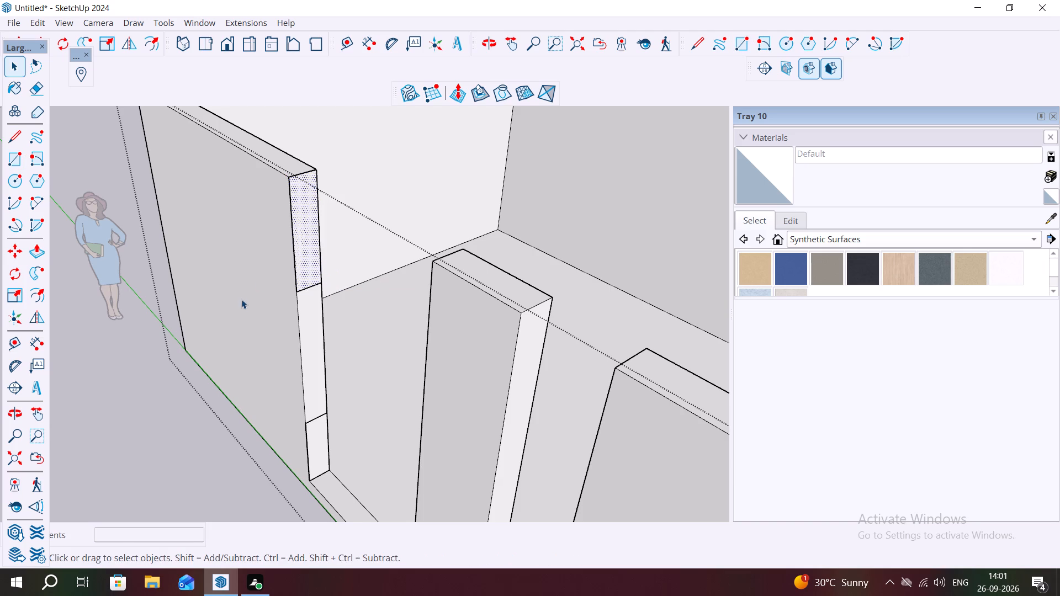
middle_drag(250, 299, 549, 413)
key(p)
scroll(638, 389, down, 2)
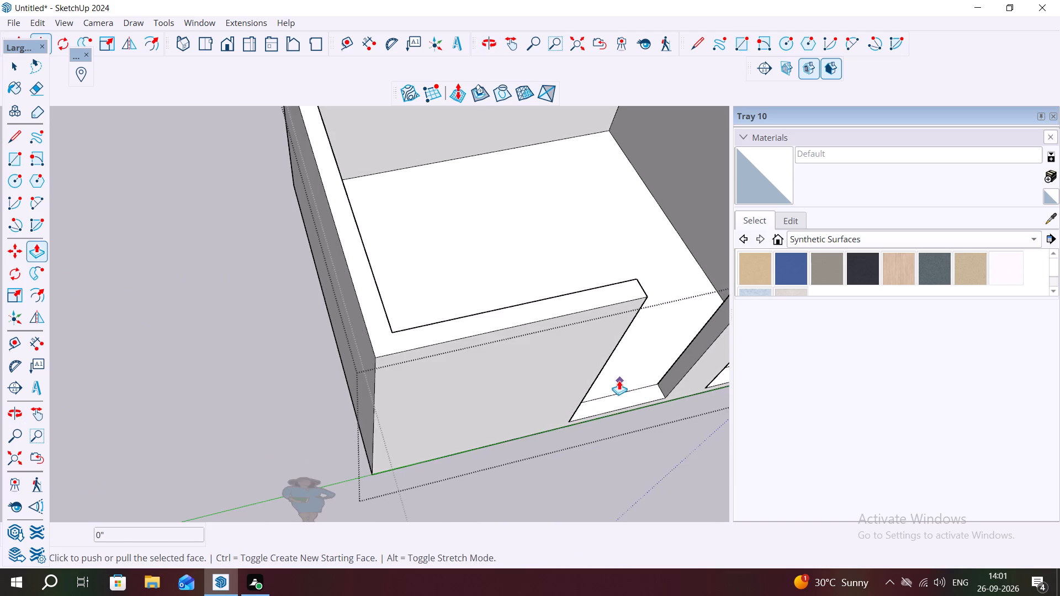
middle_drag(614, 376, 36, 272)
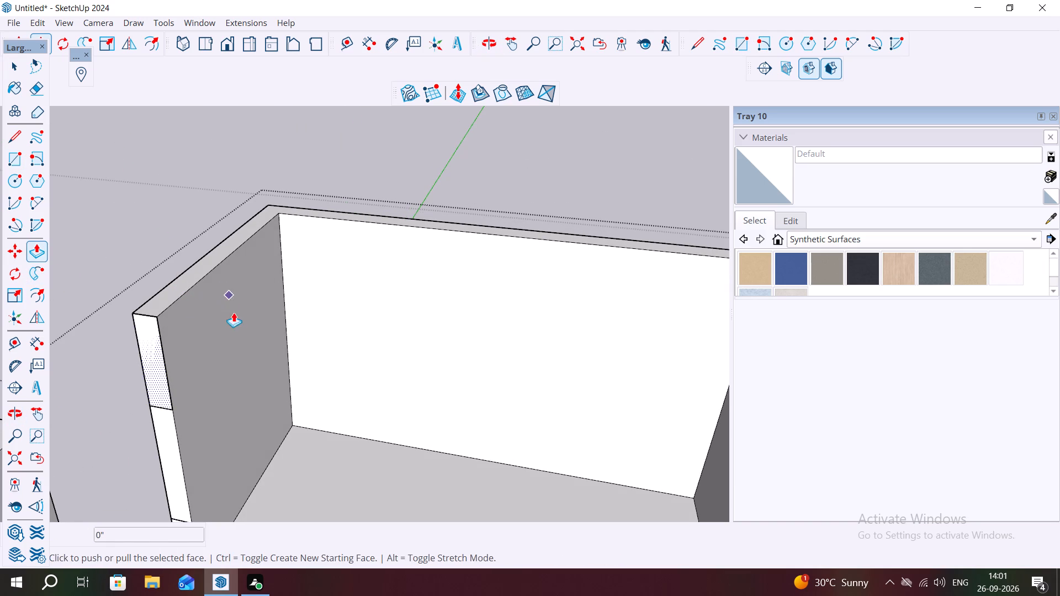
middle_drag(225, 317, 396, 312)
scroll(333, 300, down, 1)
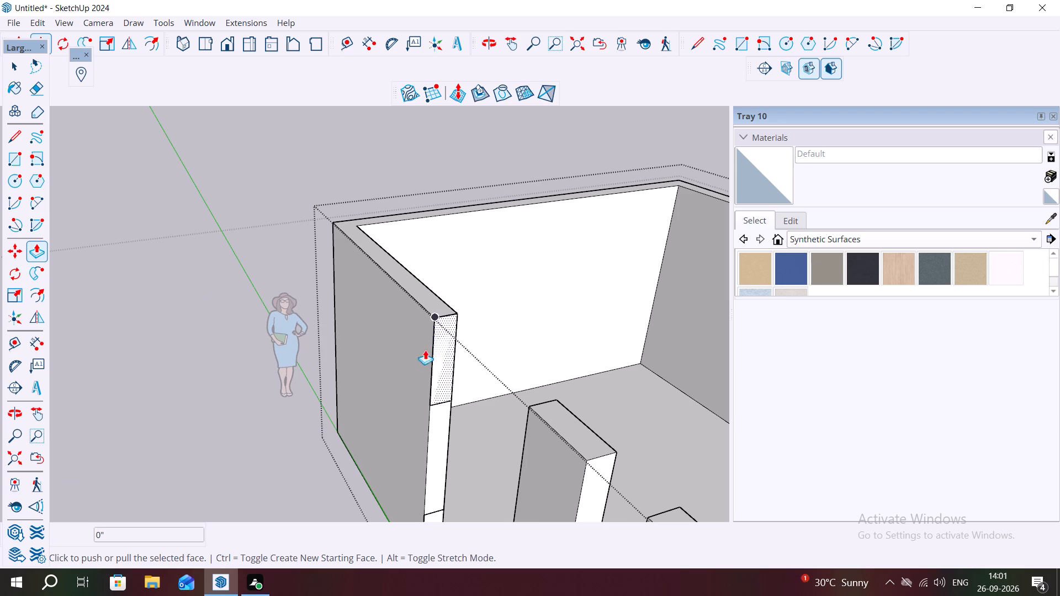
click(443, 351)
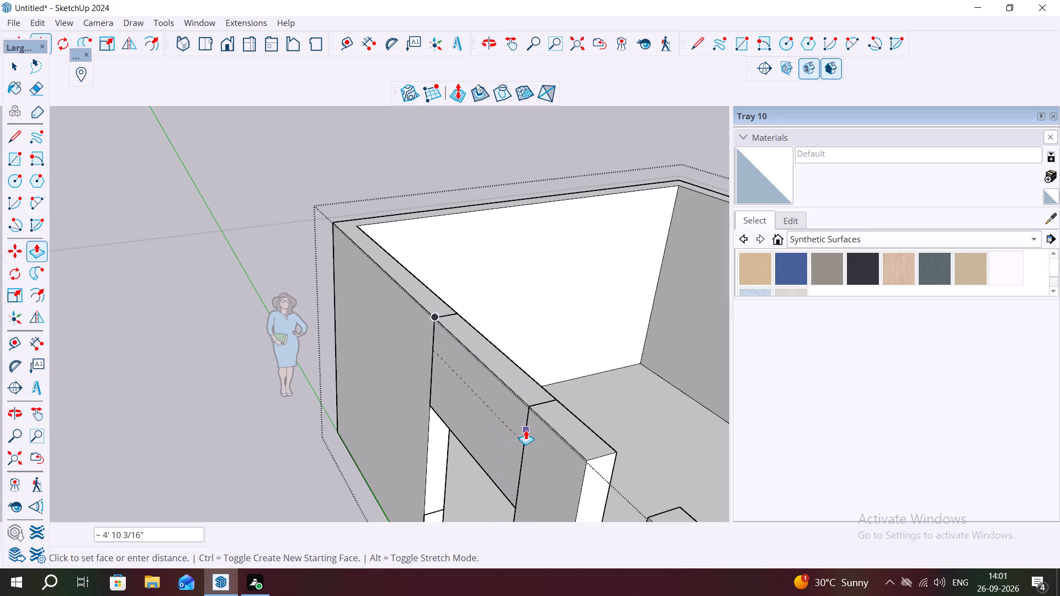
click(526, 430)
middle_drag(489, 455, 511, 398)
scroll(500, 271, down, 3)
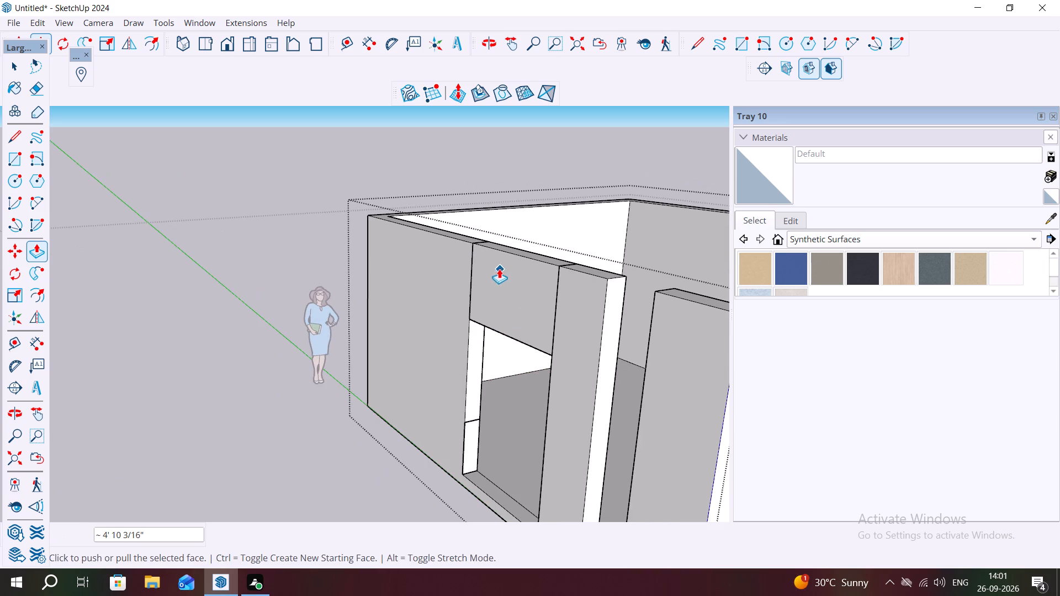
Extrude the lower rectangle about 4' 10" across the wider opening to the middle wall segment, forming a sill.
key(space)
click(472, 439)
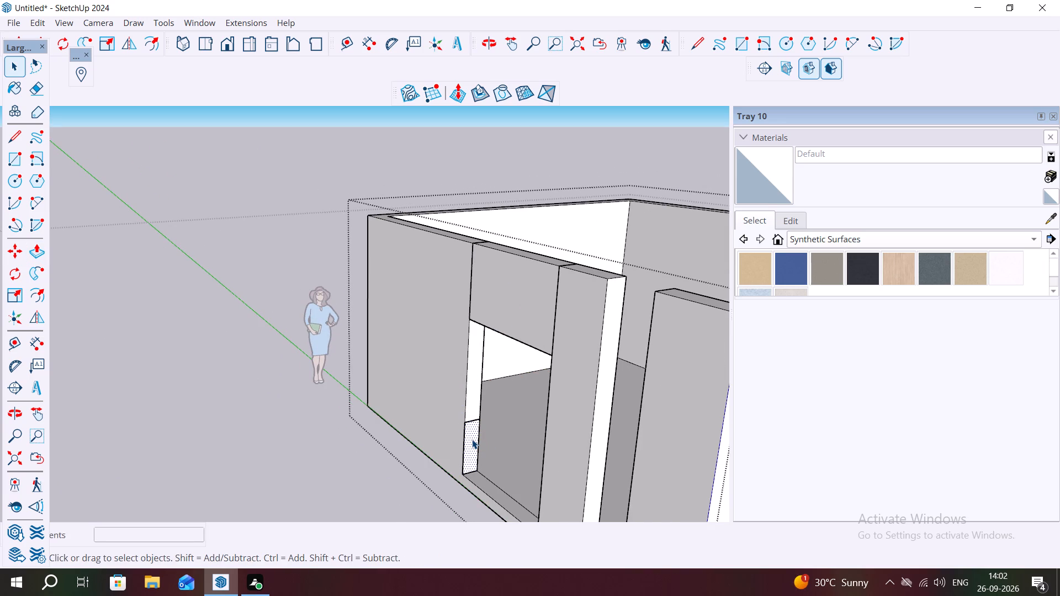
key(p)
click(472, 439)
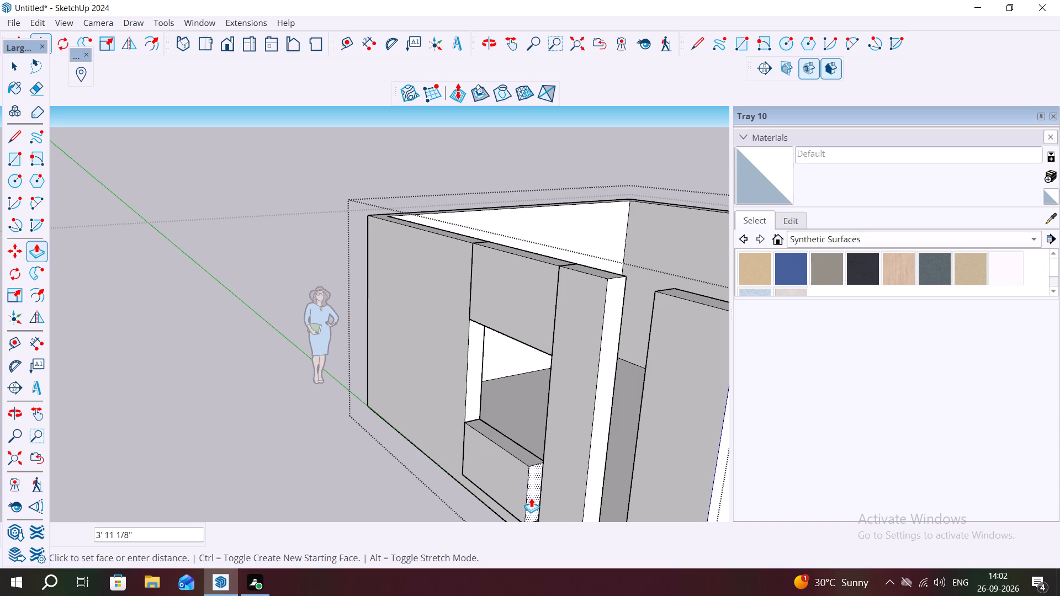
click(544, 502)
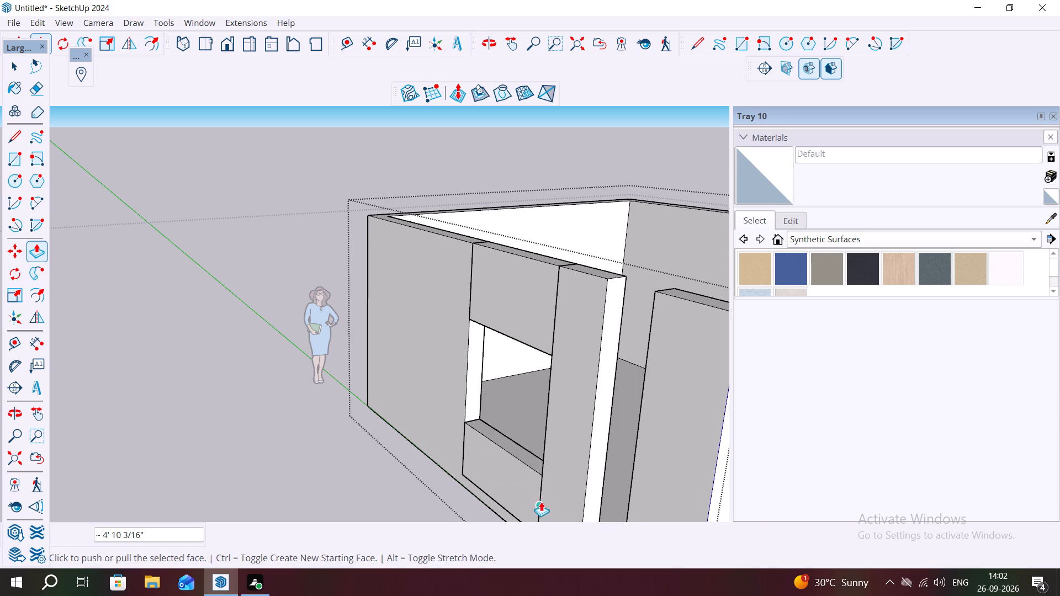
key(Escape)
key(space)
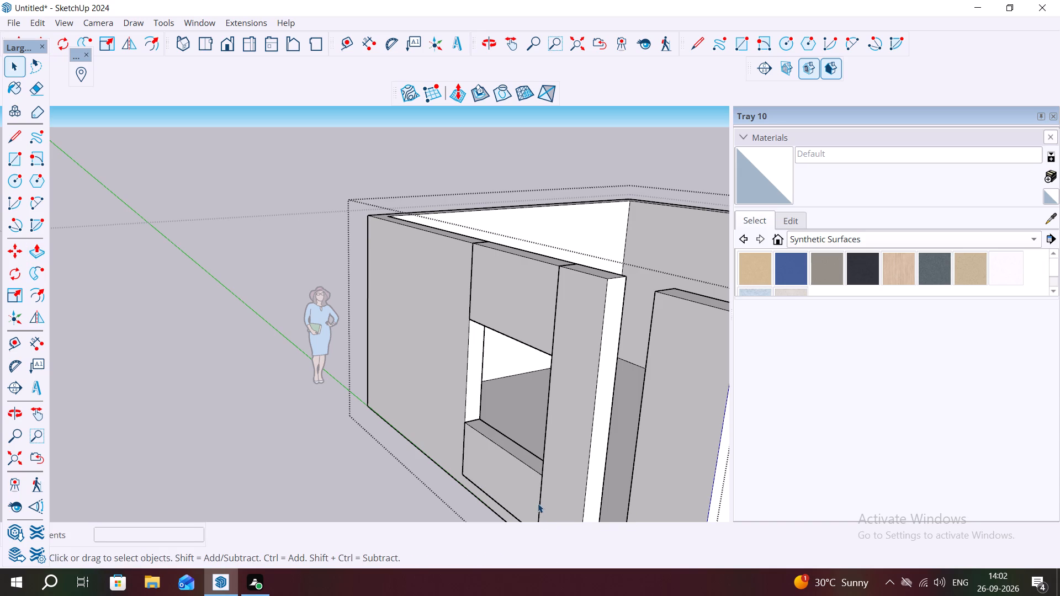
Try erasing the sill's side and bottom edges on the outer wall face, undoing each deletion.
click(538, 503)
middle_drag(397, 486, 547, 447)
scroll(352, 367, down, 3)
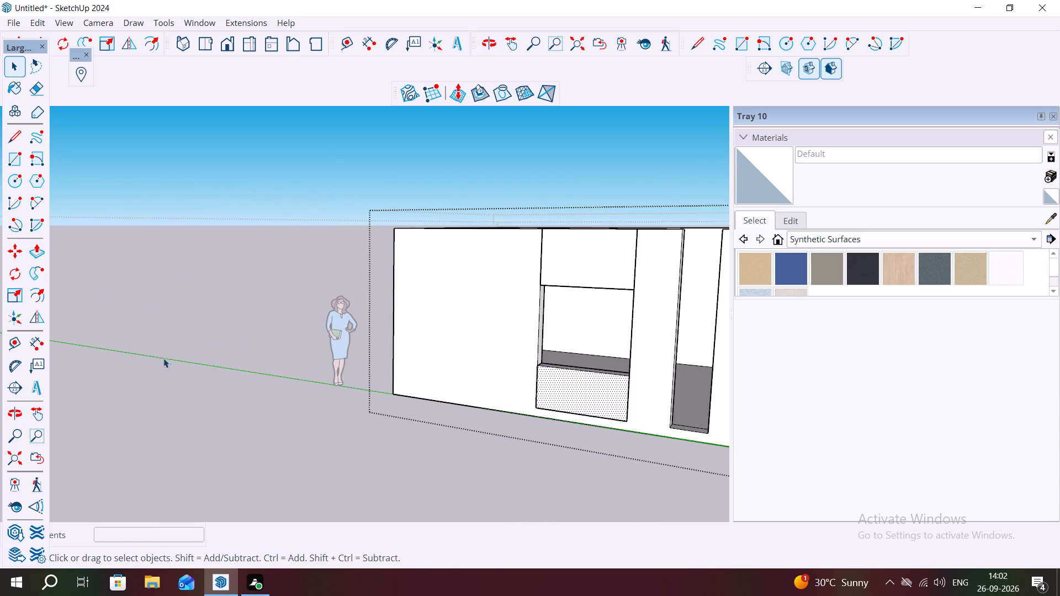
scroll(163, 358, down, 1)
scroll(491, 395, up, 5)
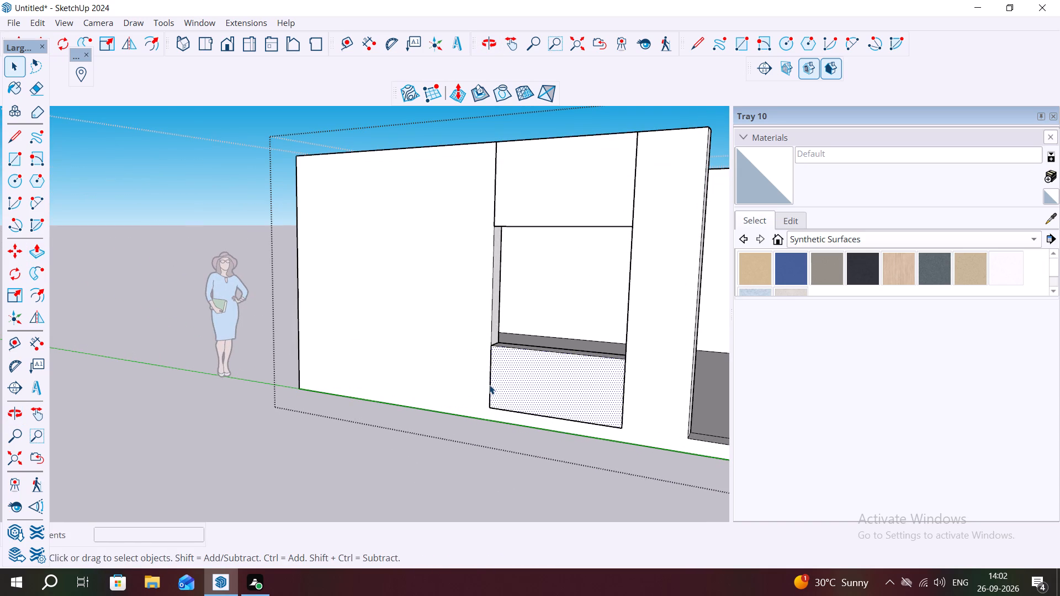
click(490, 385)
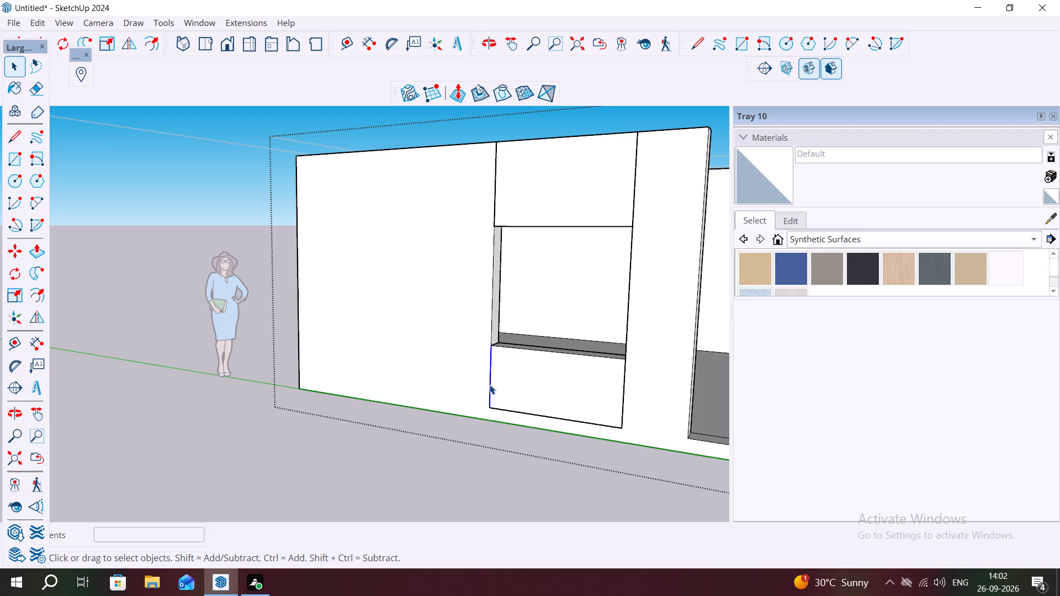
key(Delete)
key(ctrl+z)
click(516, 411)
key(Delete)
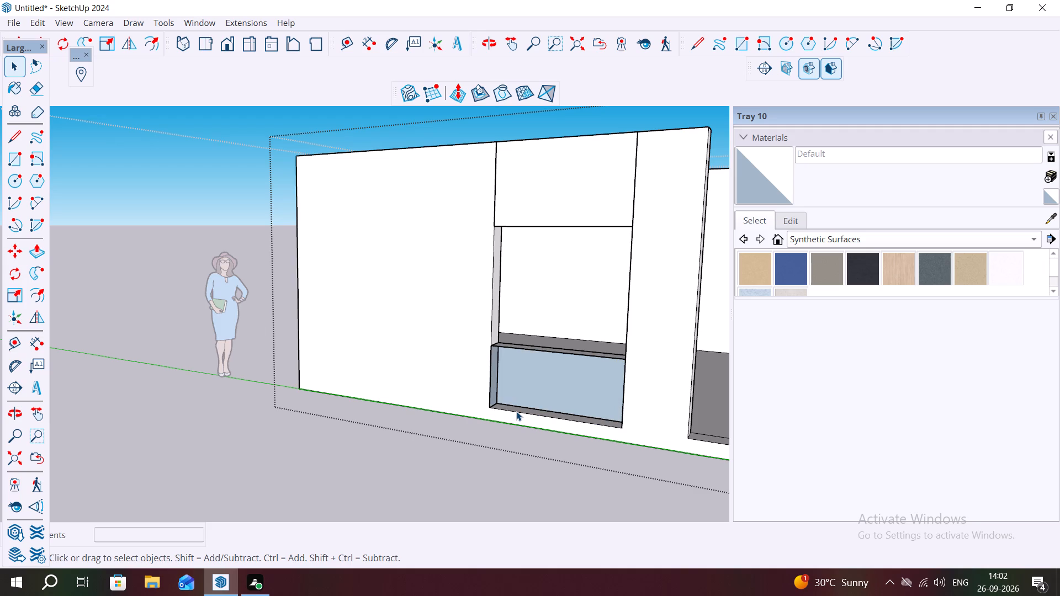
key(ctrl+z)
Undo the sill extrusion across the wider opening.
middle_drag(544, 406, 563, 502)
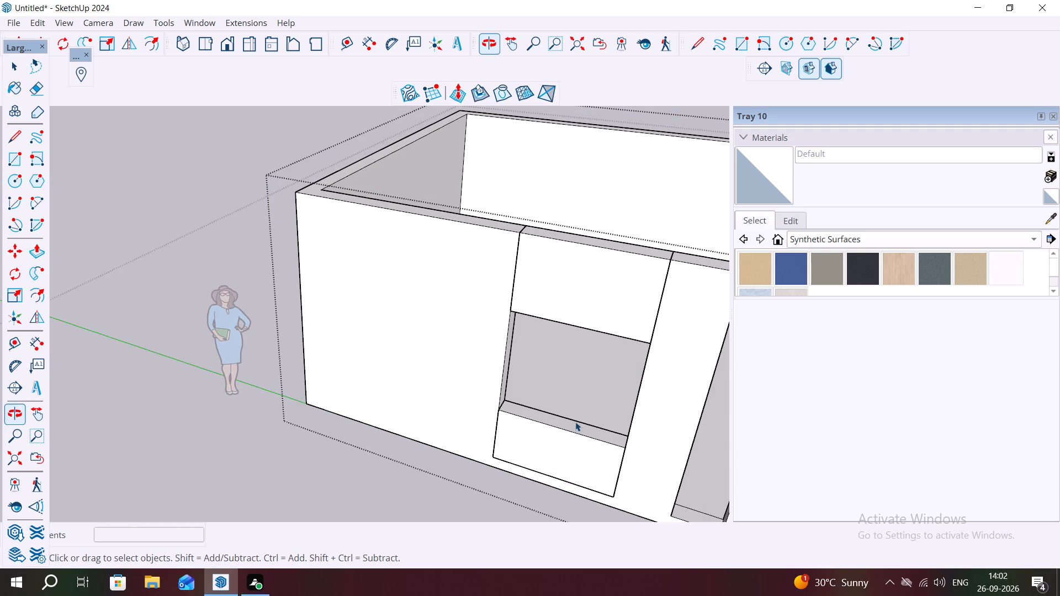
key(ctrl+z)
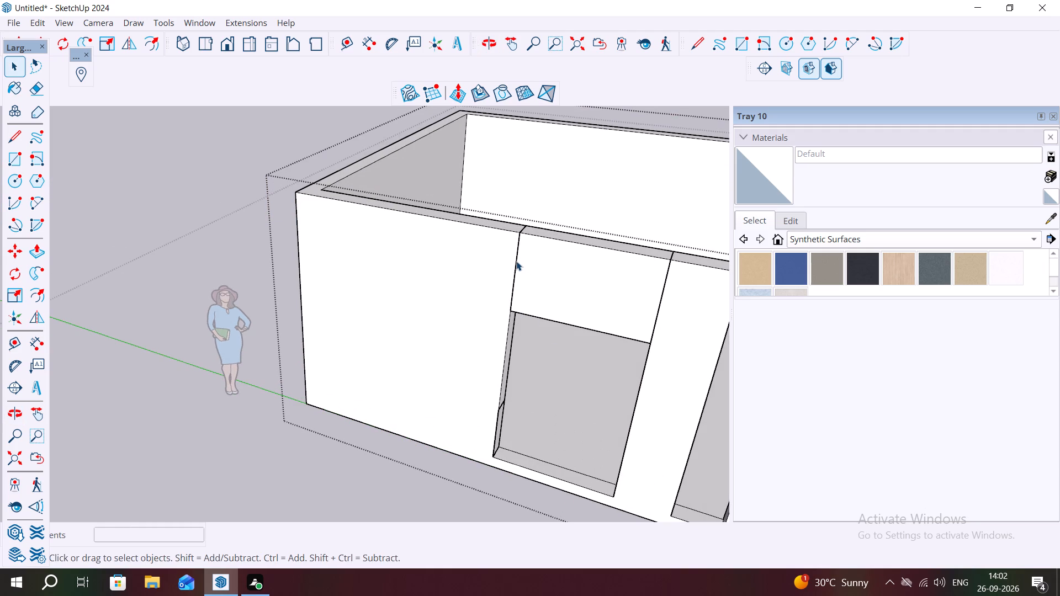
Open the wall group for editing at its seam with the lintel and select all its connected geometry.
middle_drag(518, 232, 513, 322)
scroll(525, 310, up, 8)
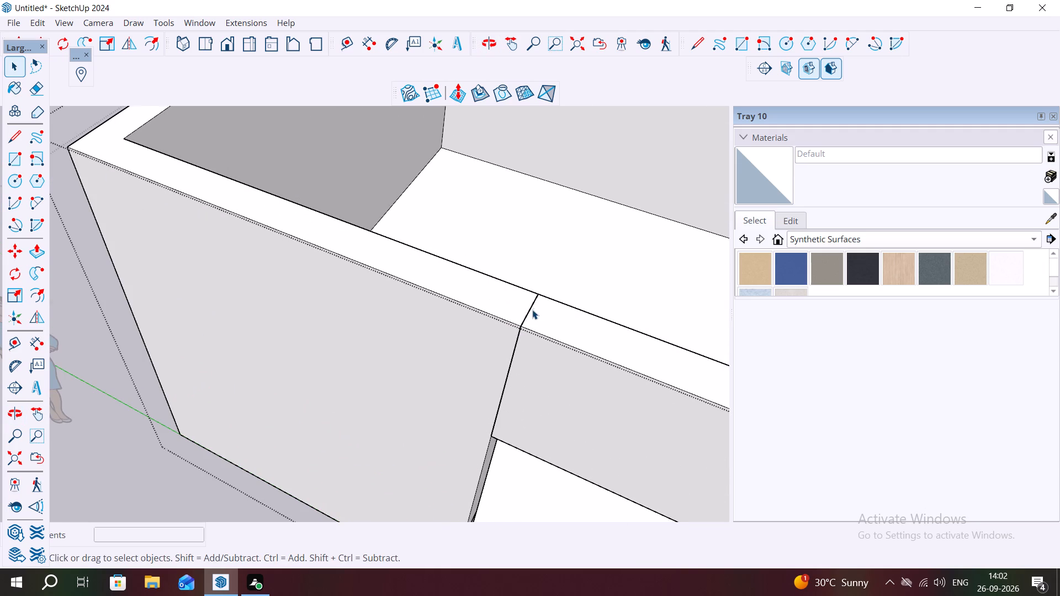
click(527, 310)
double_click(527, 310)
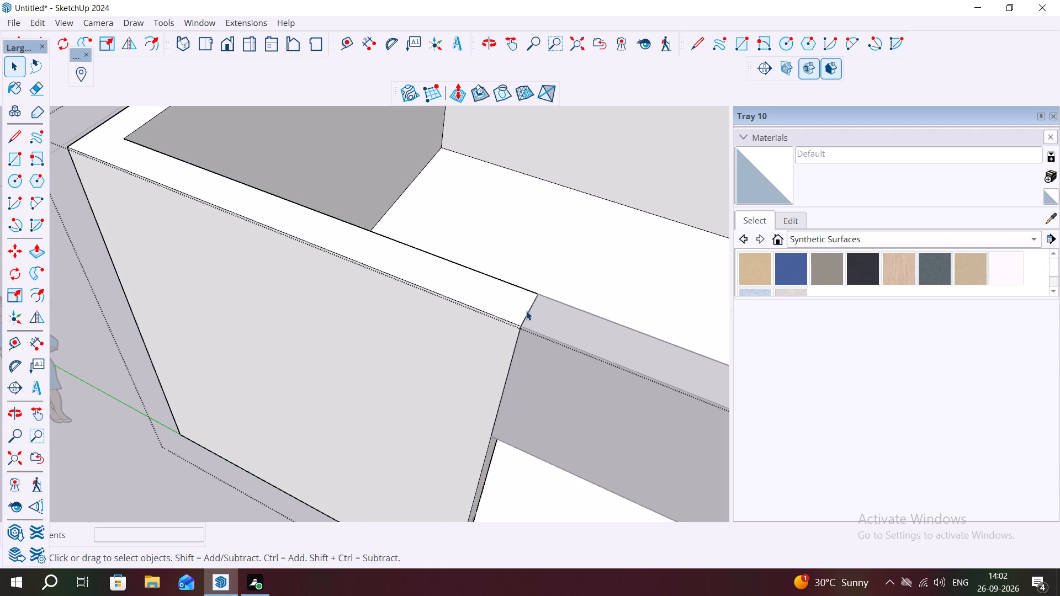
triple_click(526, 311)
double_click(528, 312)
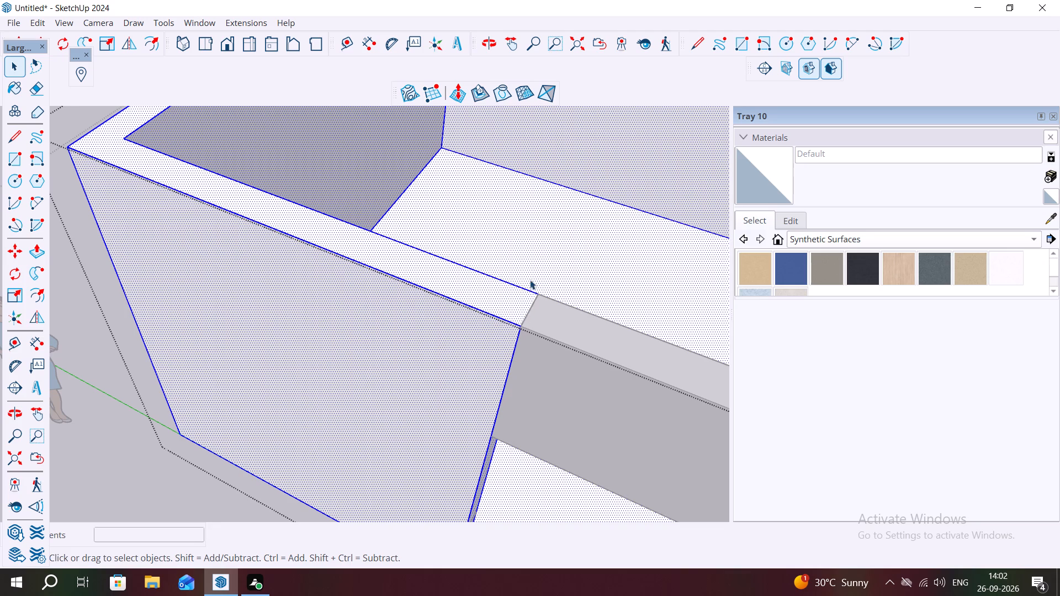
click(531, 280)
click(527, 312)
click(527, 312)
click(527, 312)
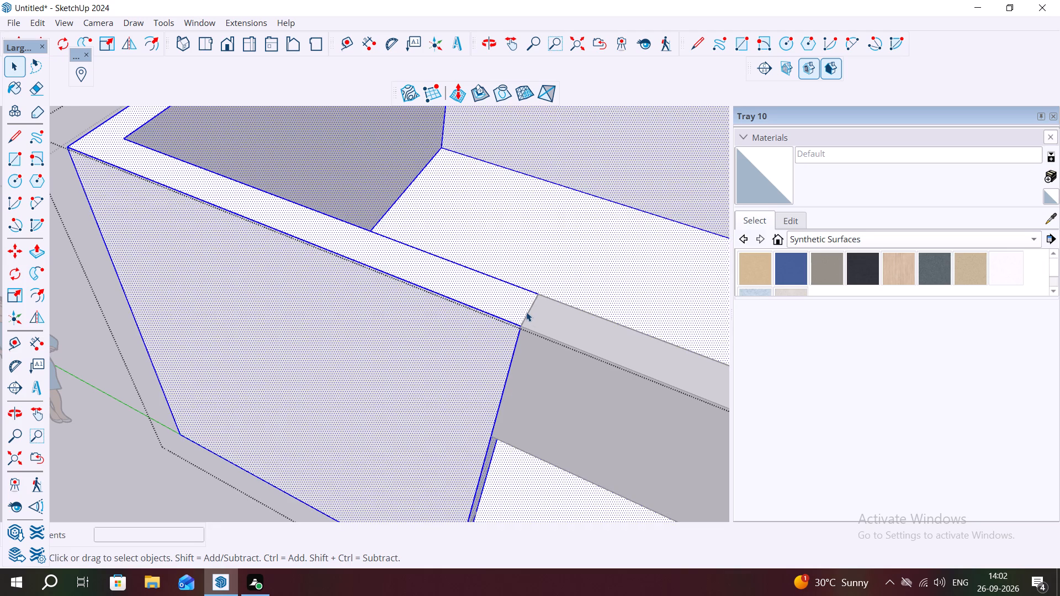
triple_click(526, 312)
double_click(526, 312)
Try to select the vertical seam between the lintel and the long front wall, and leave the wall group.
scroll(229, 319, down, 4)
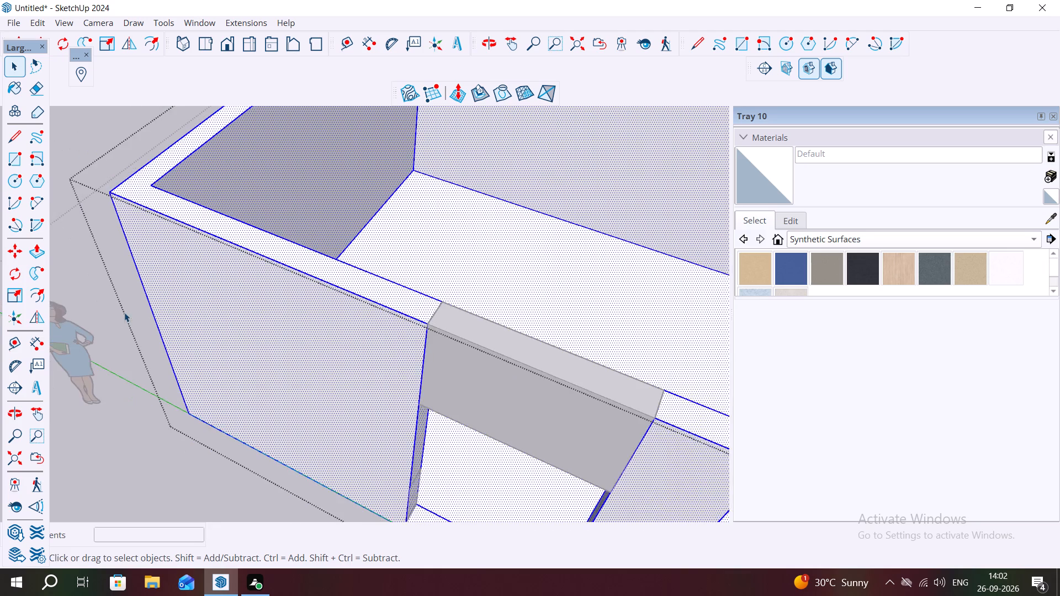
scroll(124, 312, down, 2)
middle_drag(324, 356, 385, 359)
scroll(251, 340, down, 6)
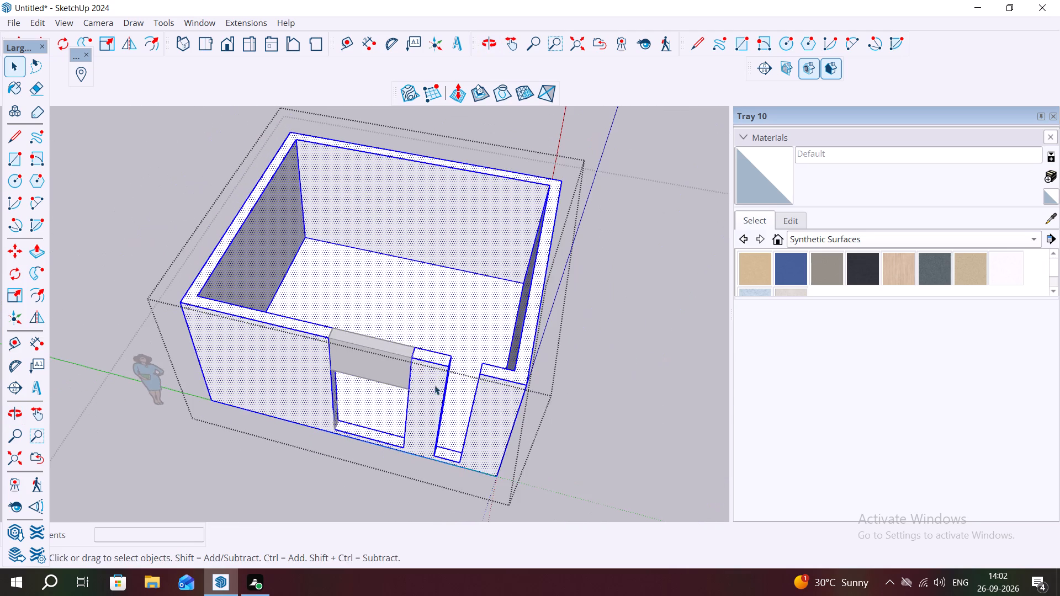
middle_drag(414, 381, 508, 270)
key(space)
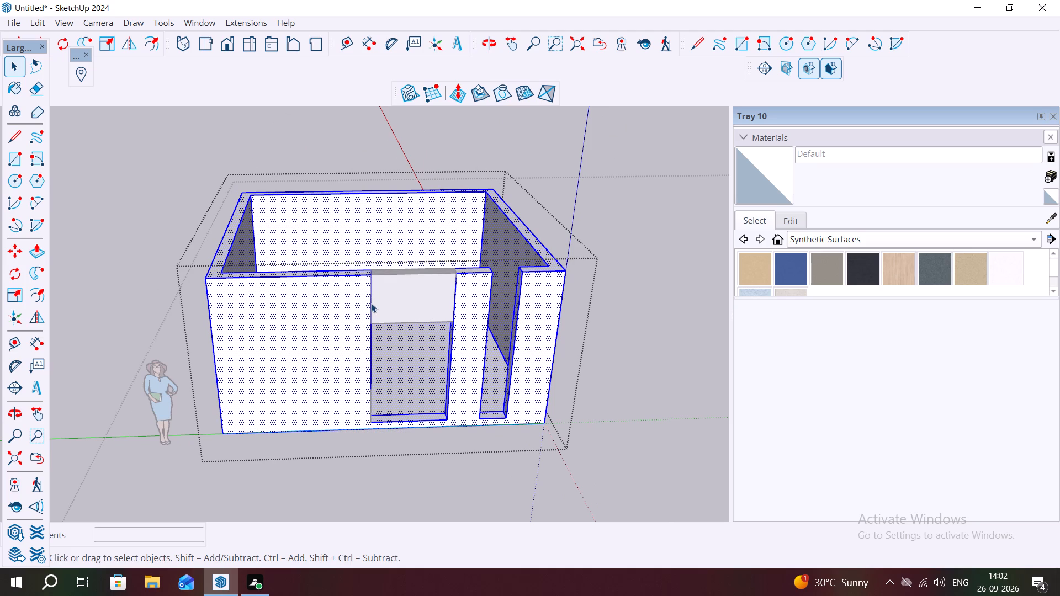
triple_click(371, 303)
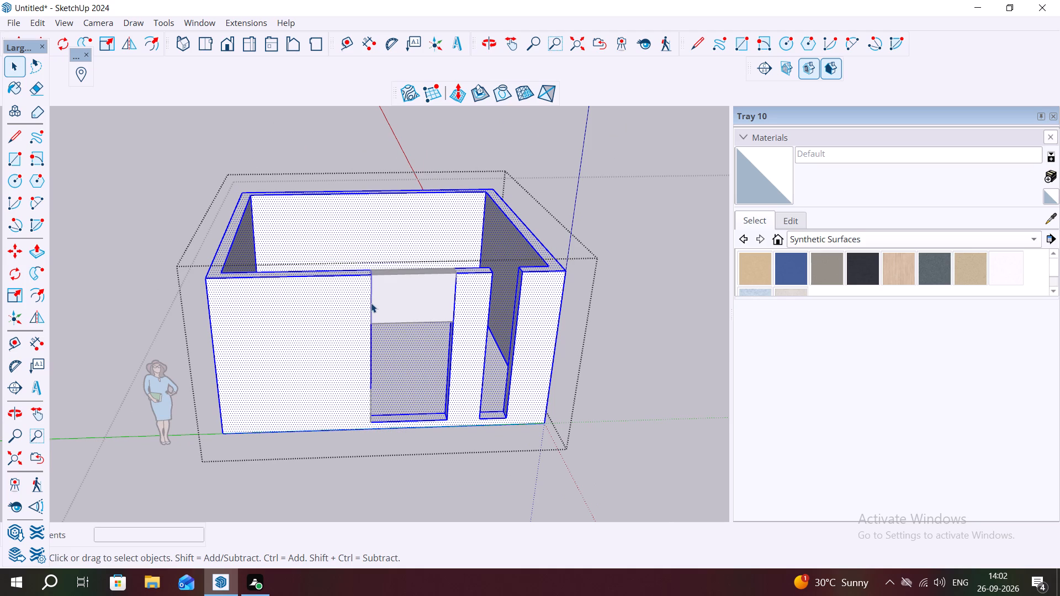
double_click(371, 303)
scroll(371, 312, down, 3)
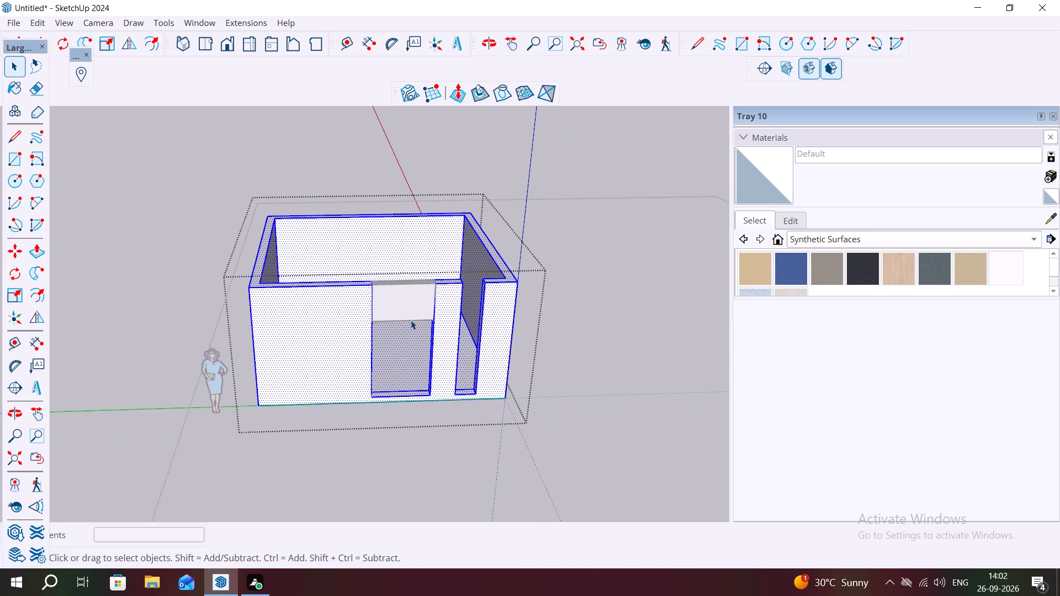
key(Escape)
Undo the lintel extrusion and both rectangles on the end face of the long front wall.
middle_drag(467, 320, 45, 365)
scroll(297, 306, up, 3)
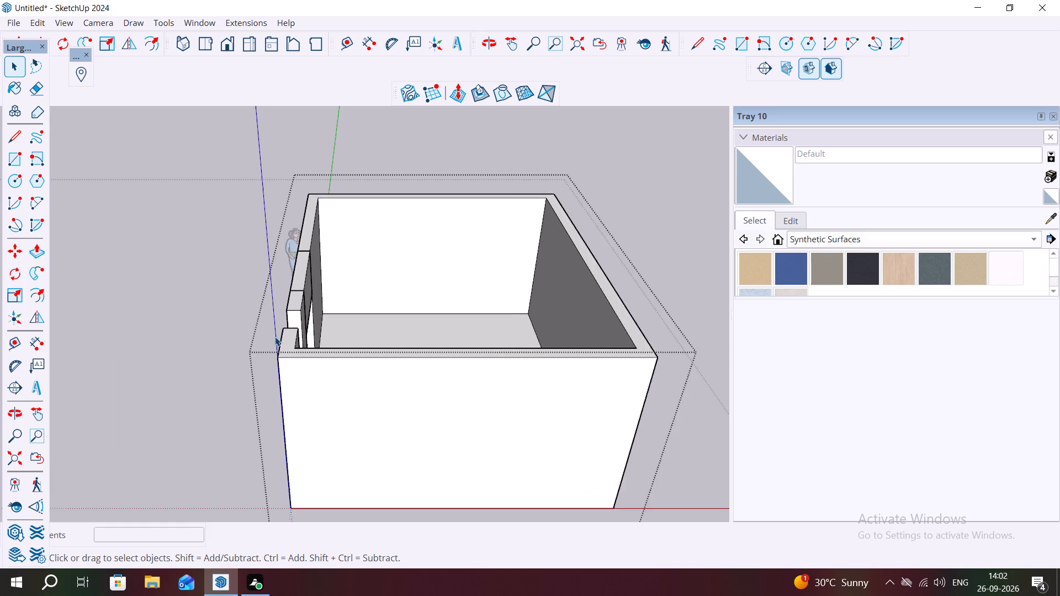
scroll(275, 337, up, 3)
middle_drag(277, 315, 372, 337)
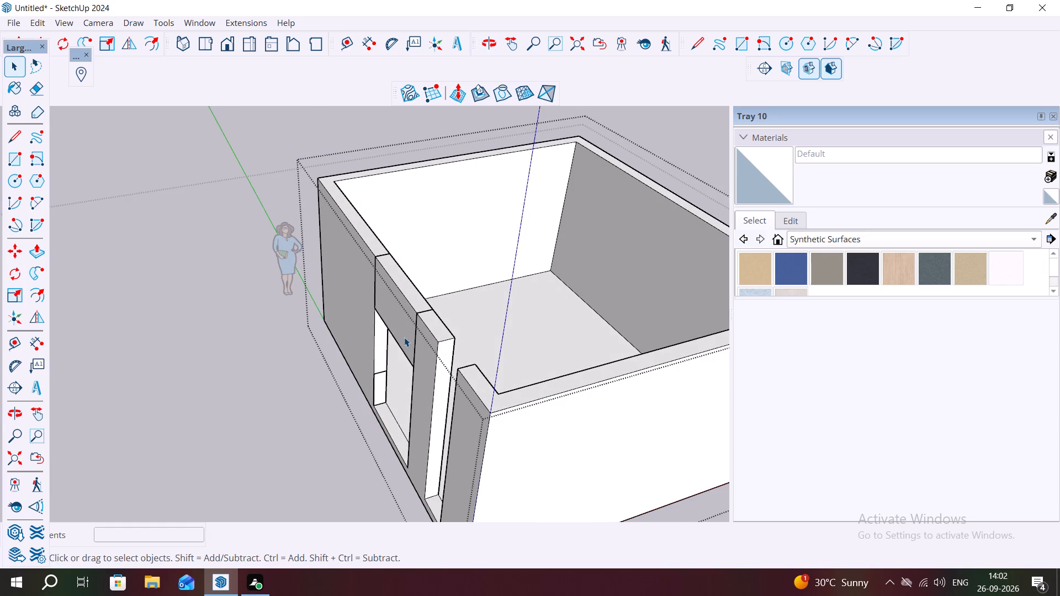
key(ctrl+z)
key(ctrl+z)
key(ctrl+z)
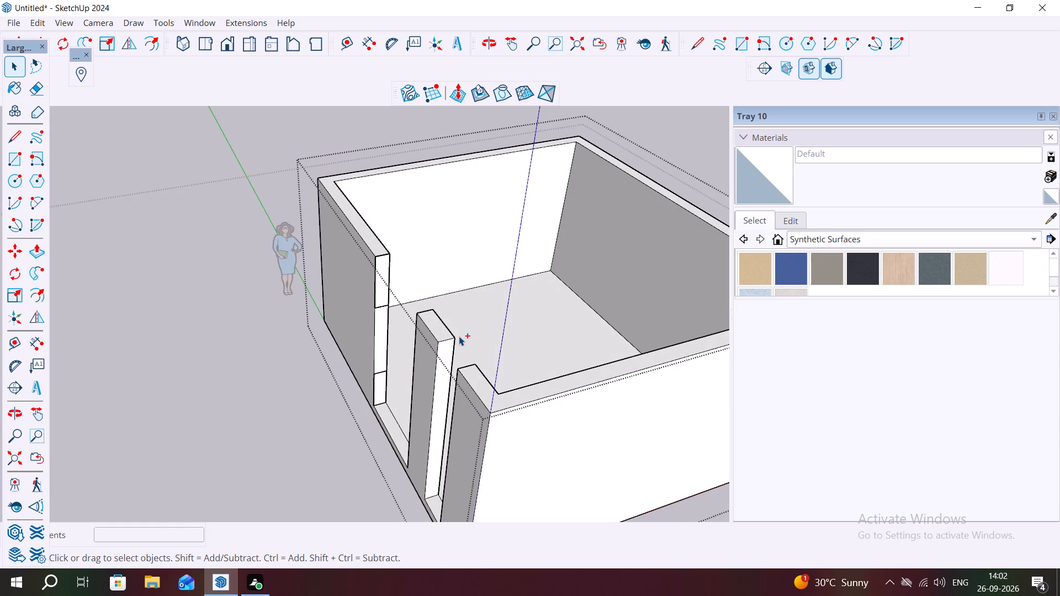
key(ctrl+z)
key(ctrl+z)
Draw a 3' high, 9" wide rectangle down from the top corner of the long front wall's end face.
middle_drag(410, 265, 451, 269)
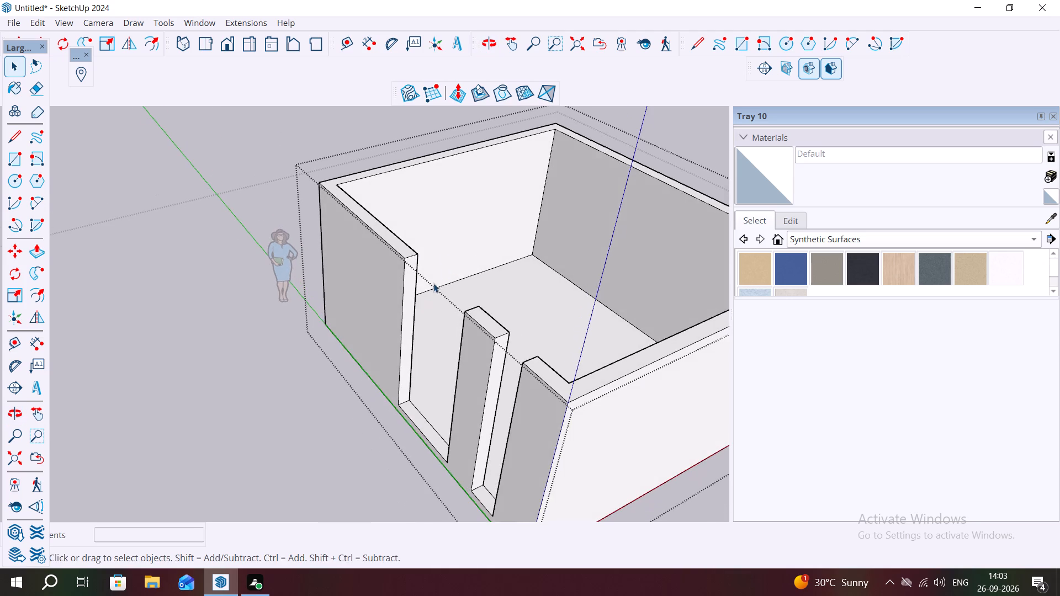
scroll(433, 283, up, 3)
middle_drag(396, 273, 382, 227)
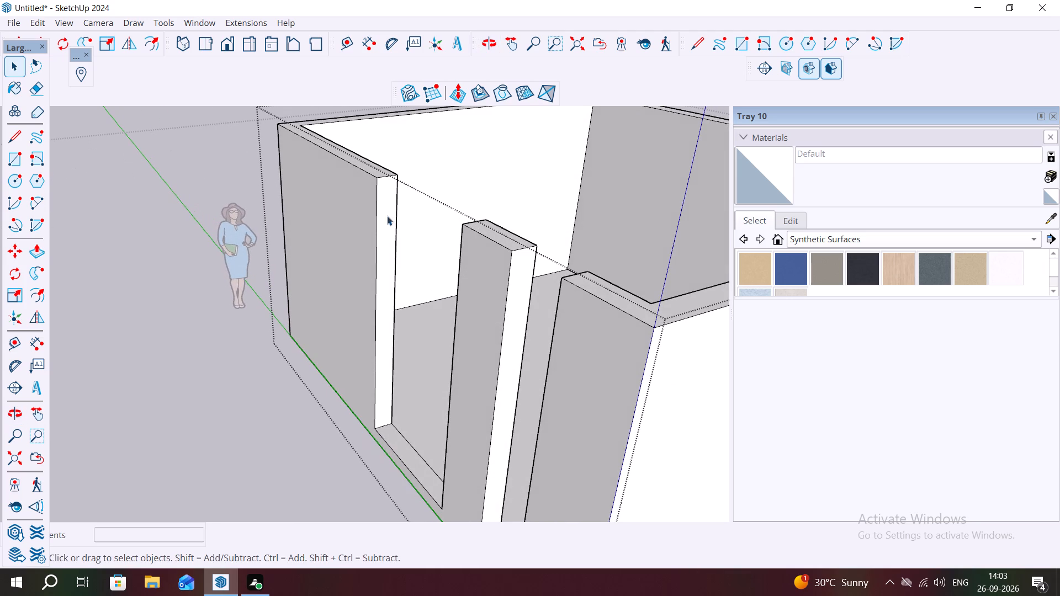
click(15, 156)
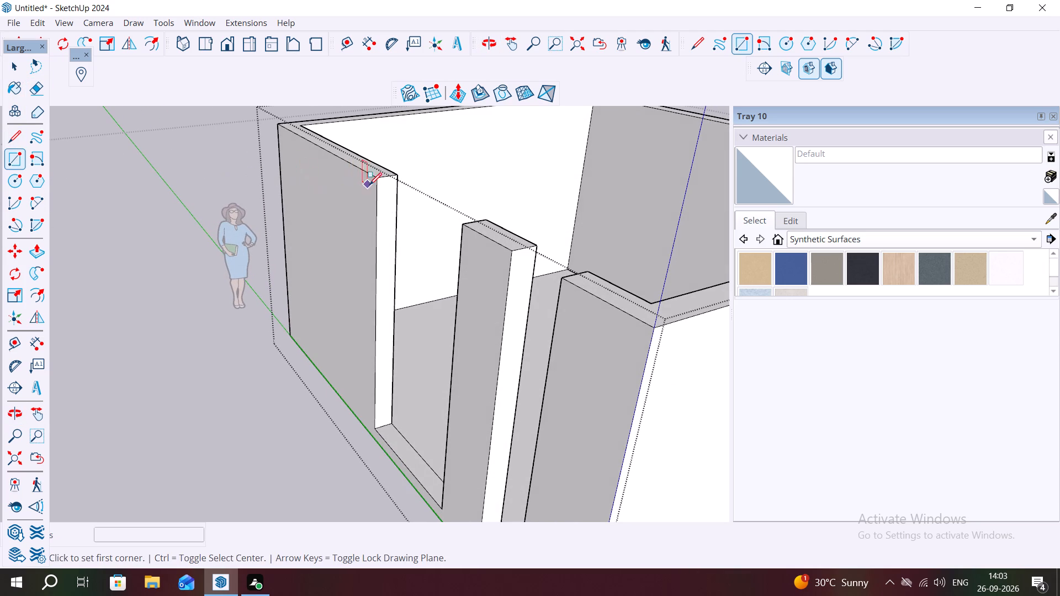
click(378, 179)
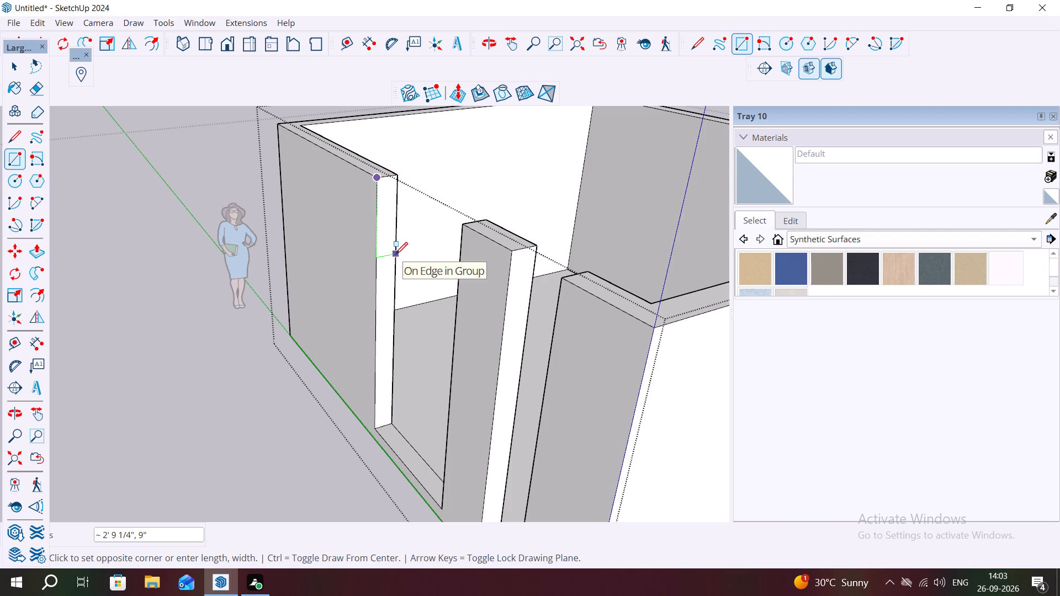
text(3')
key(Return)
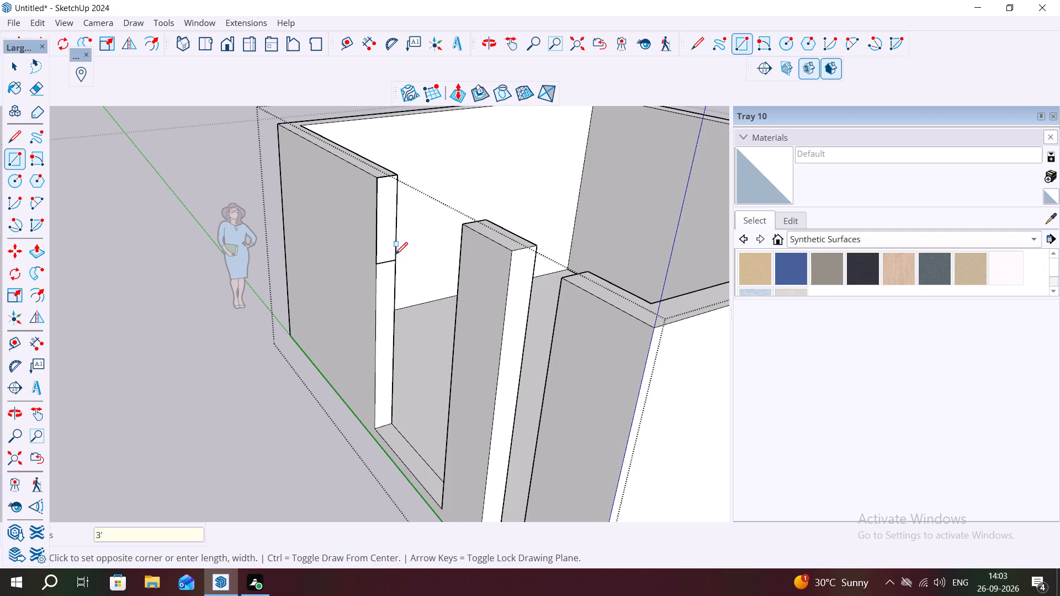
key(space)
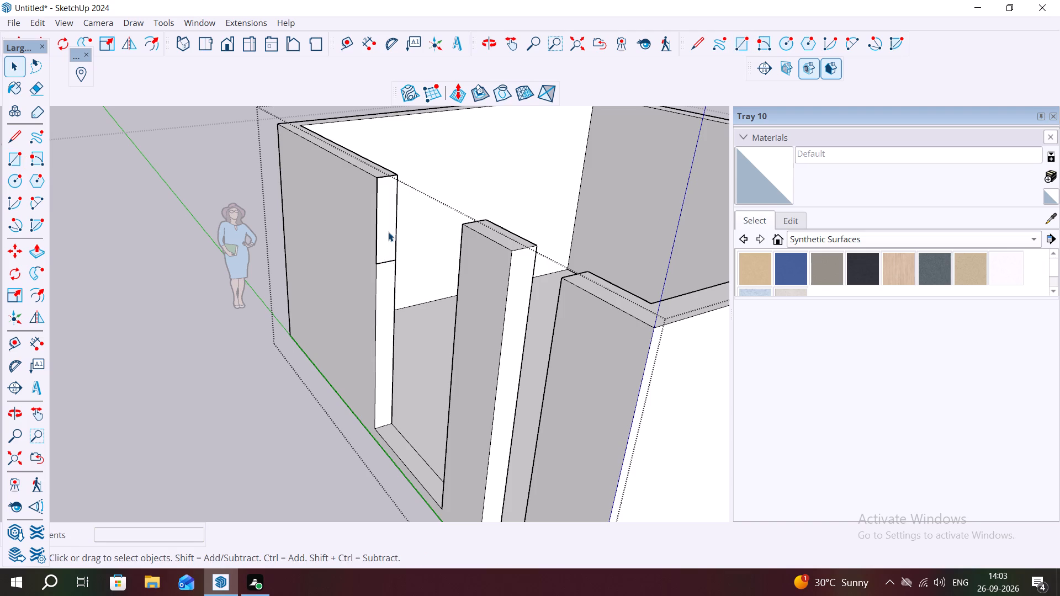
Extrude the 3' high rectangle about 4' 10" across the wider opening to the middle wall segment, forming a lintel.
double_click(388, 232)
key(p)
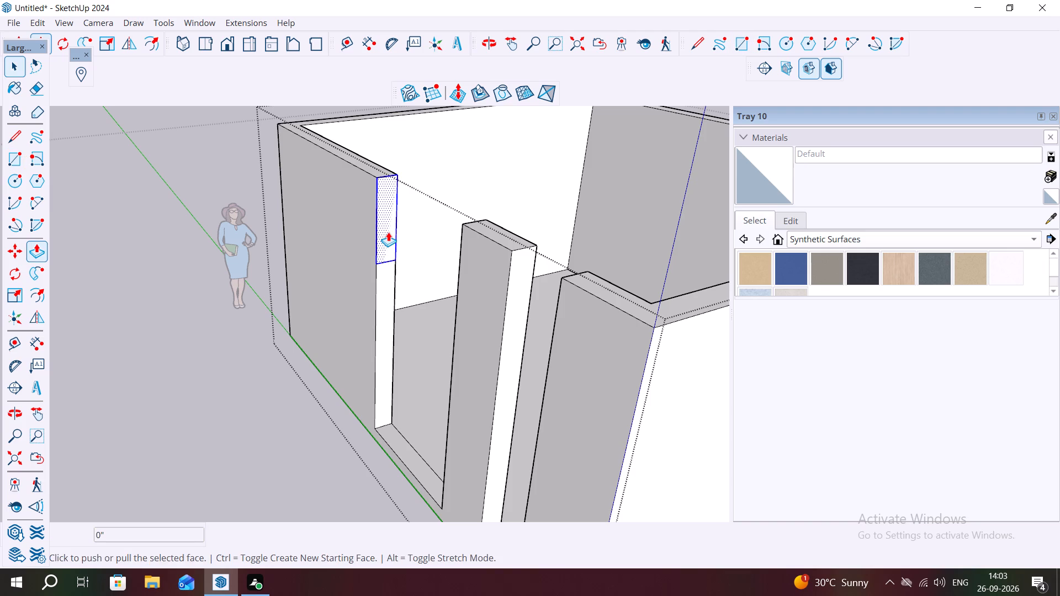
click(388, 232)
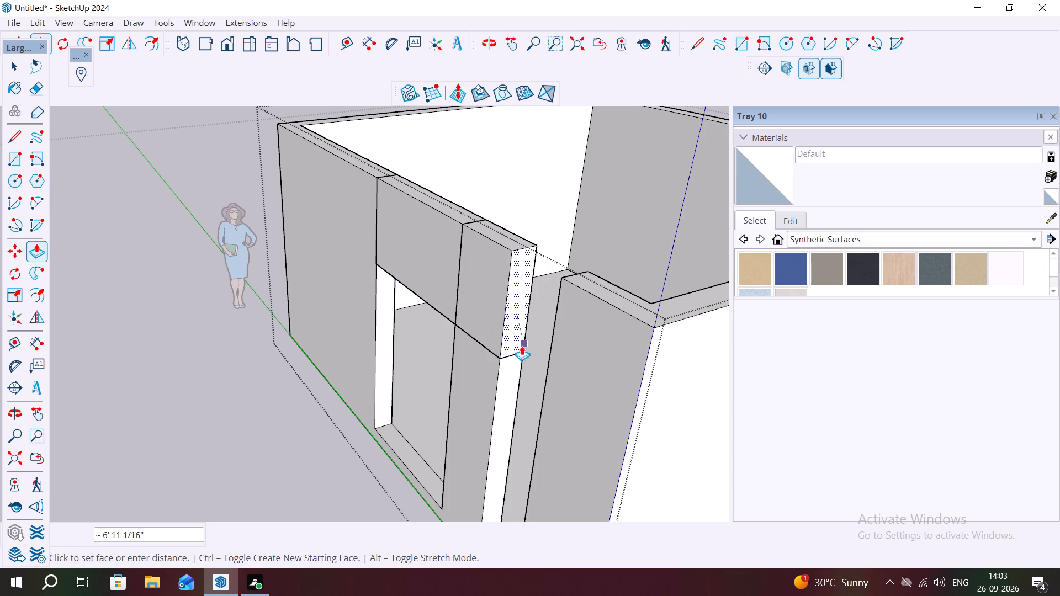
click(457, 293)
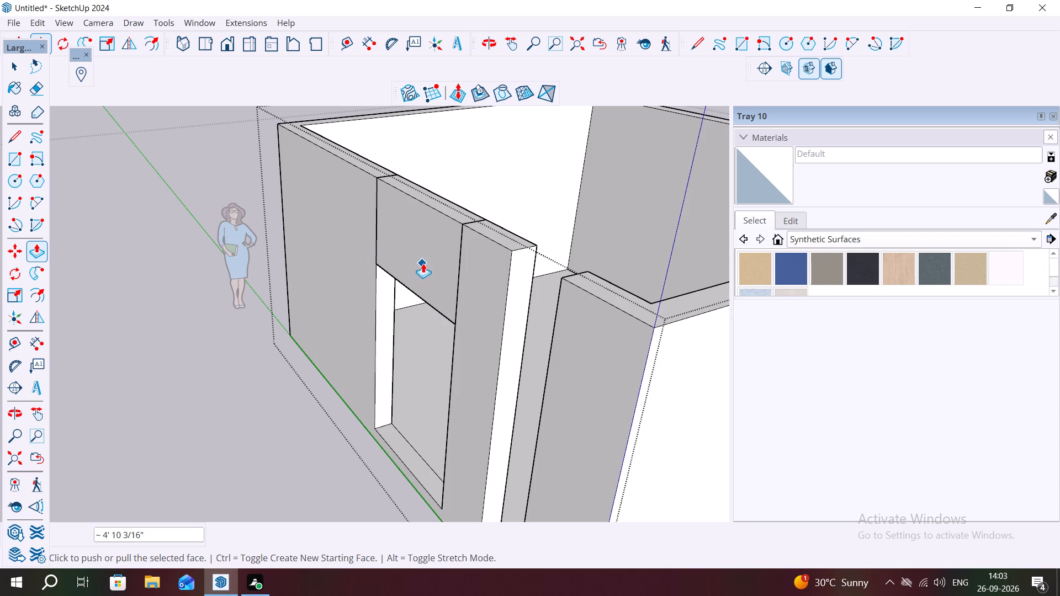
key(Escape)
key(space)
click(458, 268)
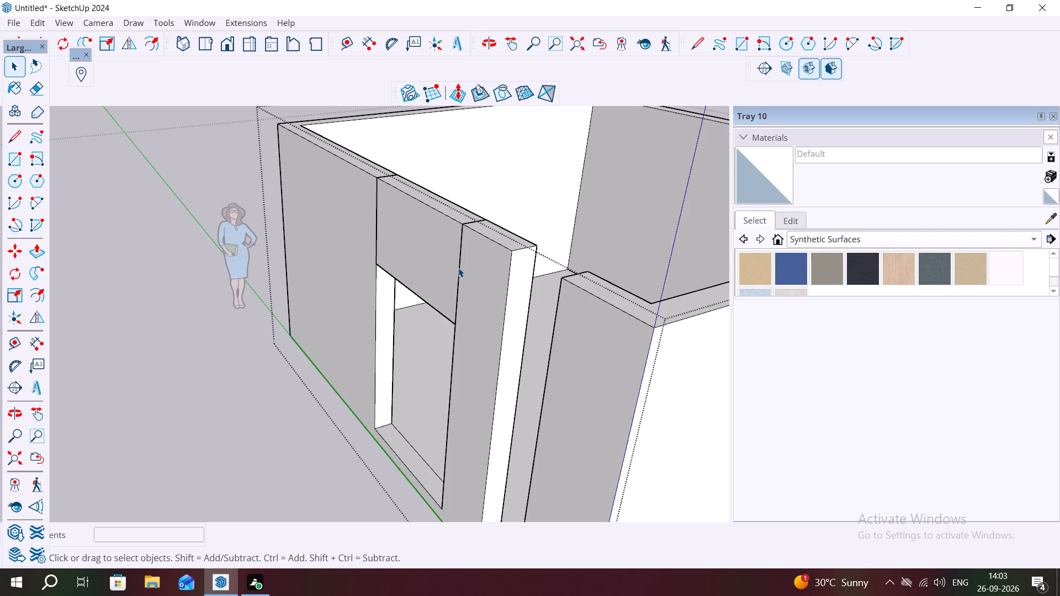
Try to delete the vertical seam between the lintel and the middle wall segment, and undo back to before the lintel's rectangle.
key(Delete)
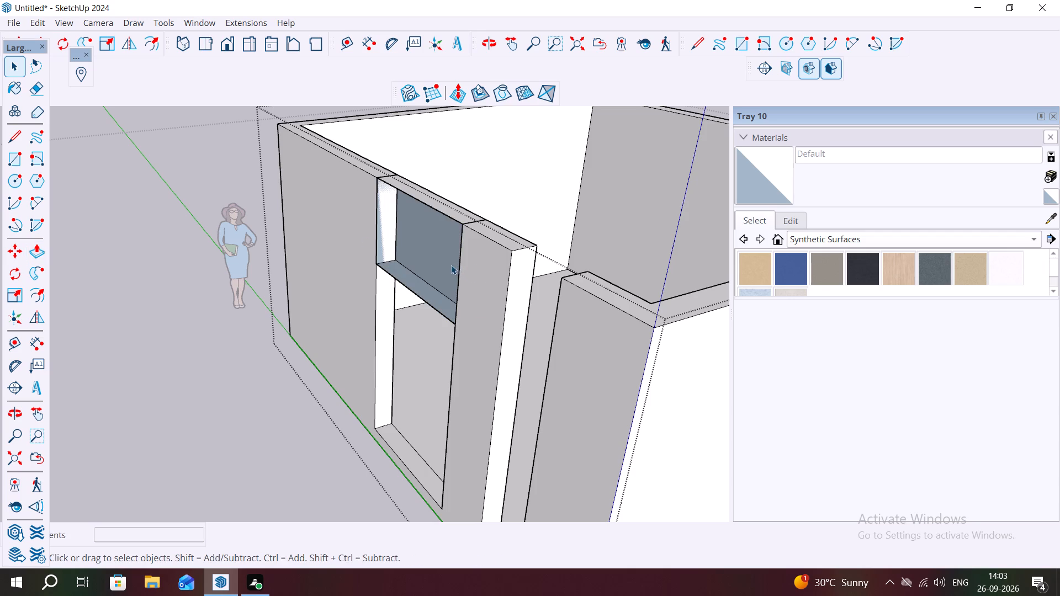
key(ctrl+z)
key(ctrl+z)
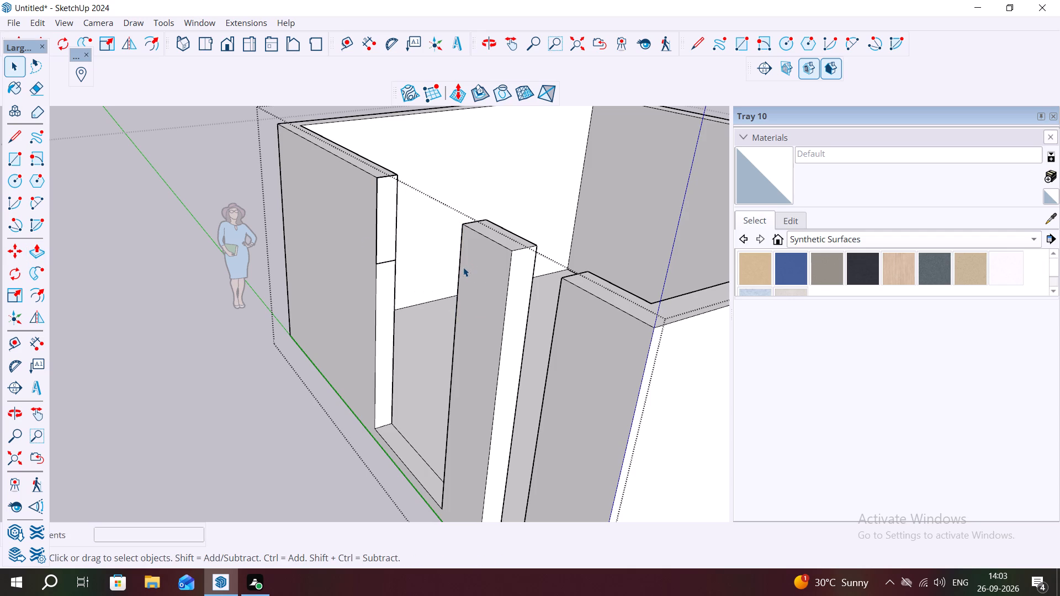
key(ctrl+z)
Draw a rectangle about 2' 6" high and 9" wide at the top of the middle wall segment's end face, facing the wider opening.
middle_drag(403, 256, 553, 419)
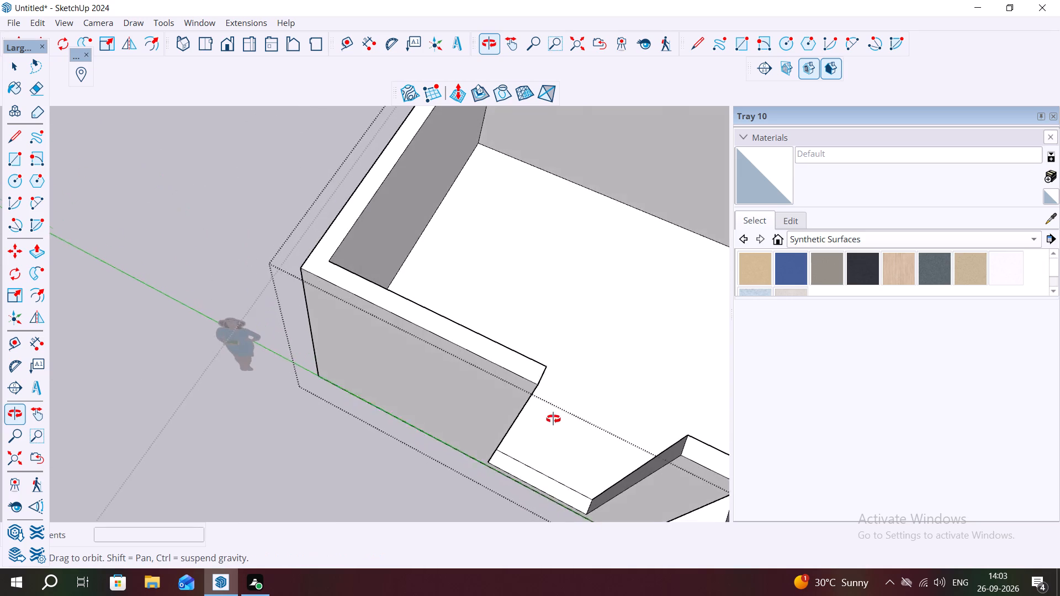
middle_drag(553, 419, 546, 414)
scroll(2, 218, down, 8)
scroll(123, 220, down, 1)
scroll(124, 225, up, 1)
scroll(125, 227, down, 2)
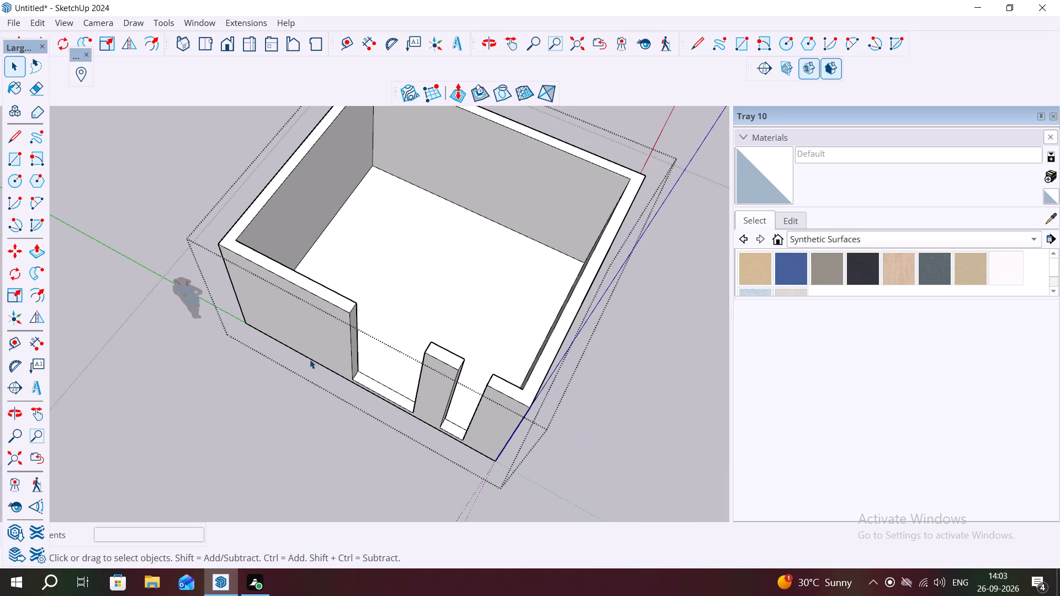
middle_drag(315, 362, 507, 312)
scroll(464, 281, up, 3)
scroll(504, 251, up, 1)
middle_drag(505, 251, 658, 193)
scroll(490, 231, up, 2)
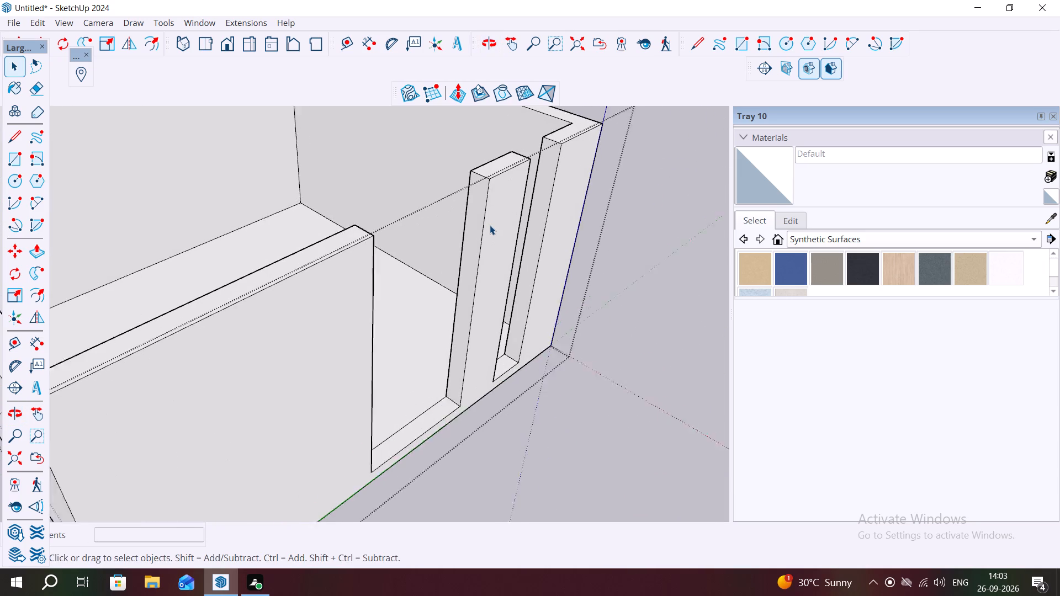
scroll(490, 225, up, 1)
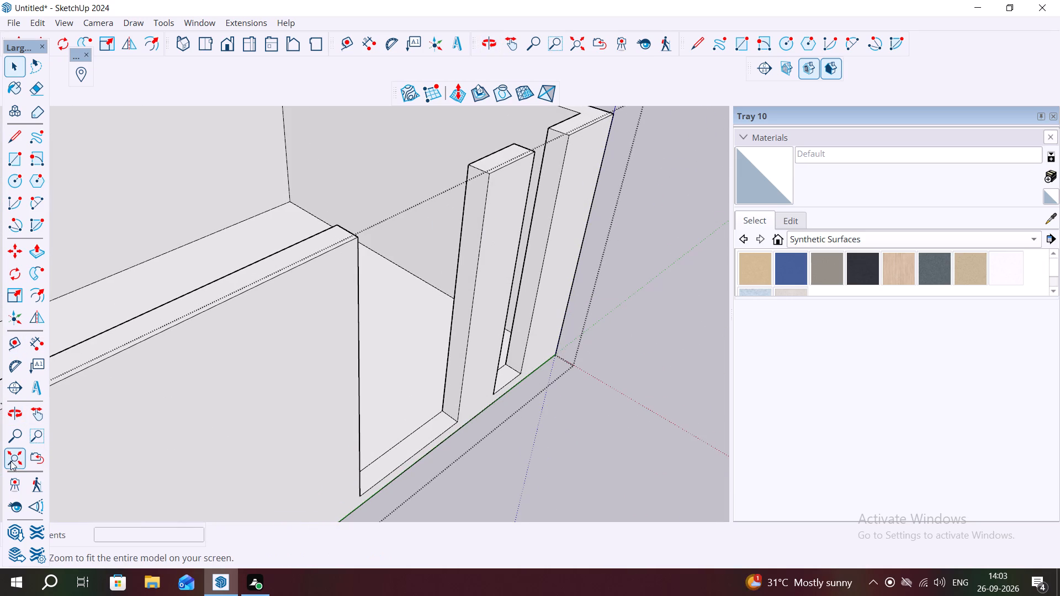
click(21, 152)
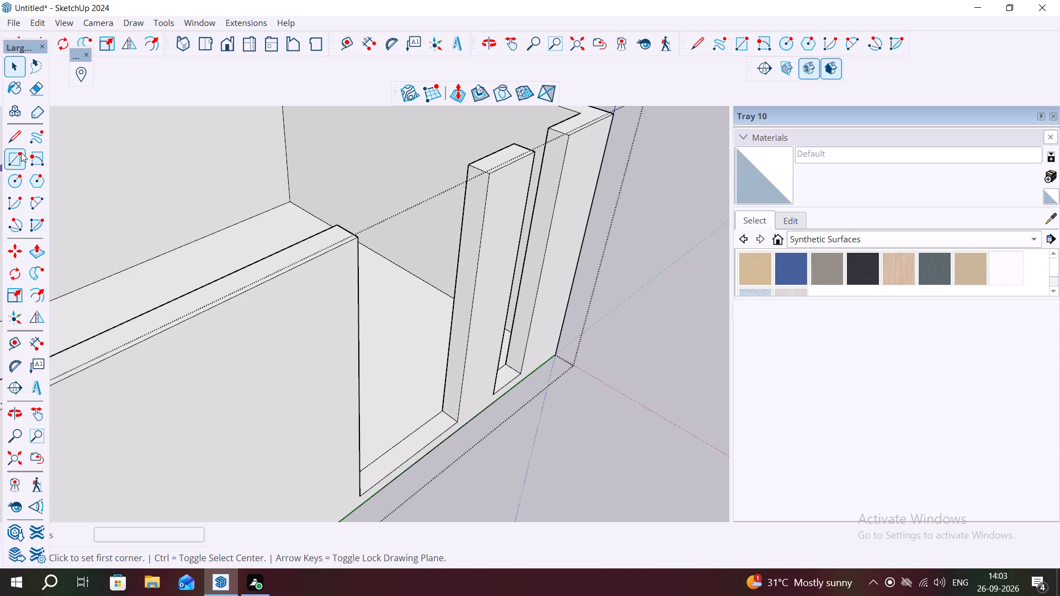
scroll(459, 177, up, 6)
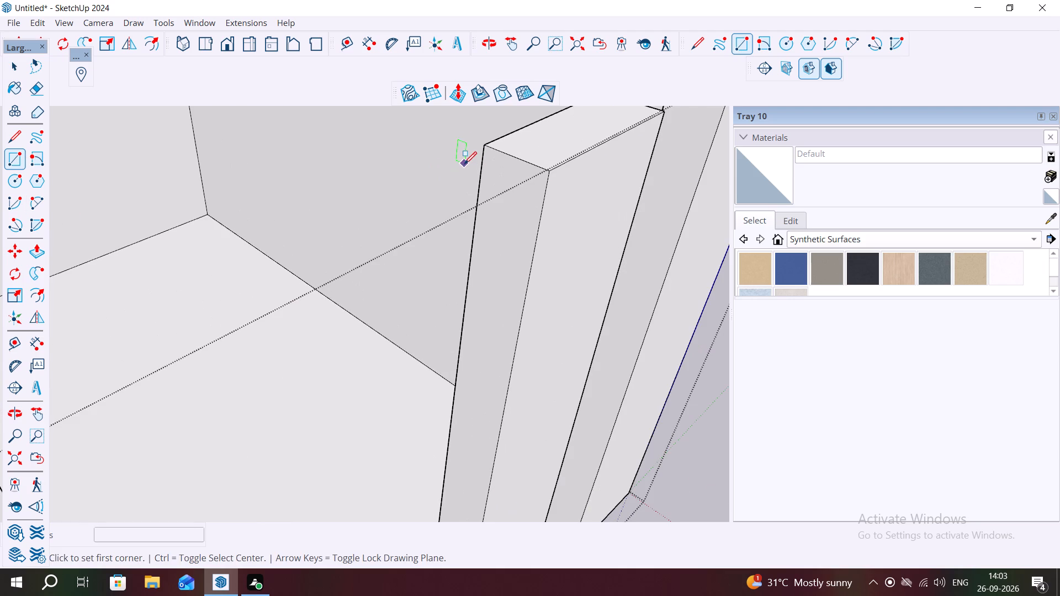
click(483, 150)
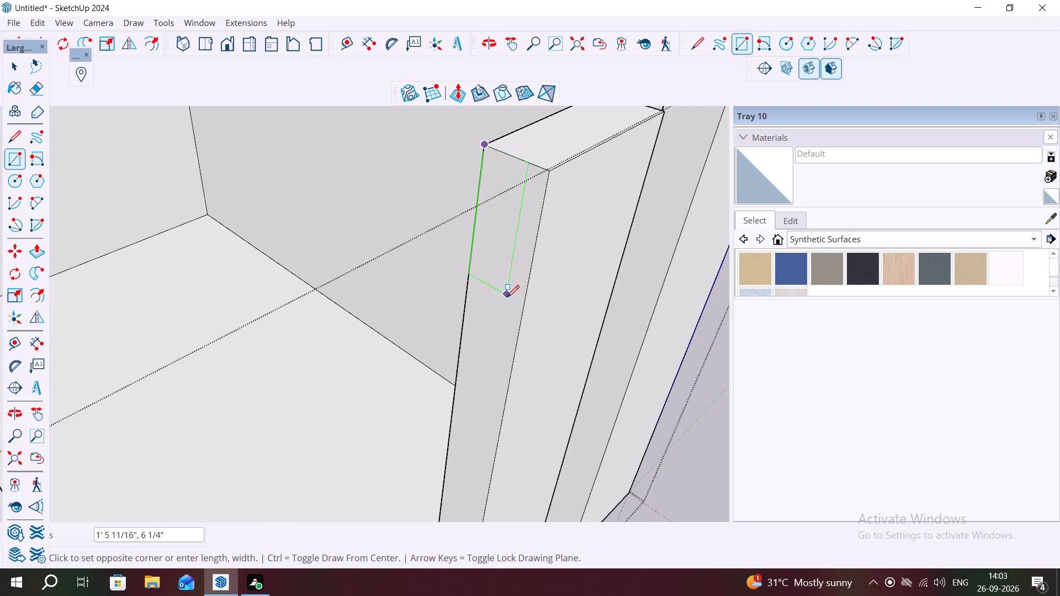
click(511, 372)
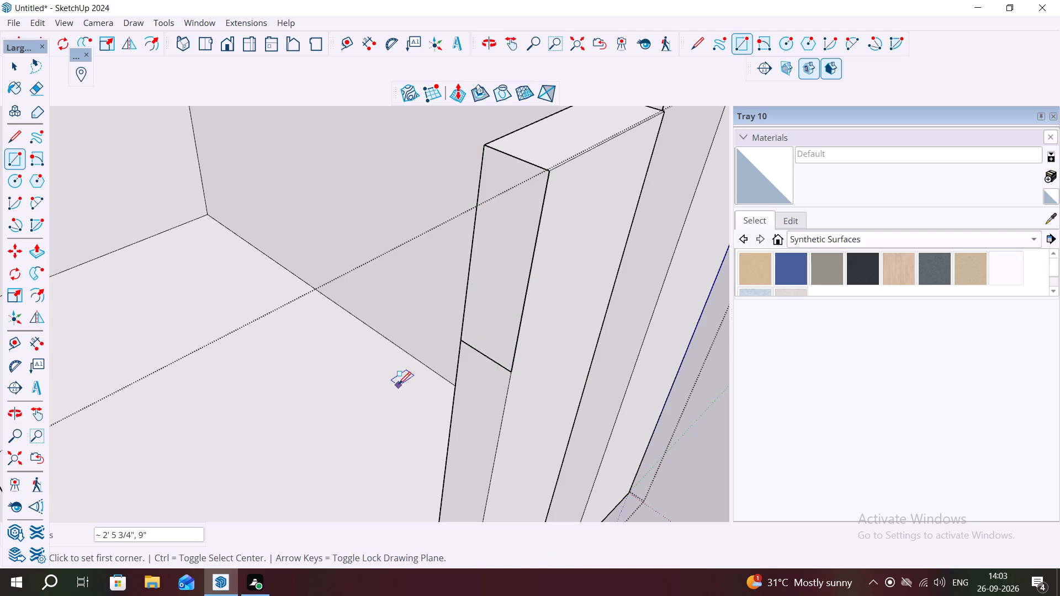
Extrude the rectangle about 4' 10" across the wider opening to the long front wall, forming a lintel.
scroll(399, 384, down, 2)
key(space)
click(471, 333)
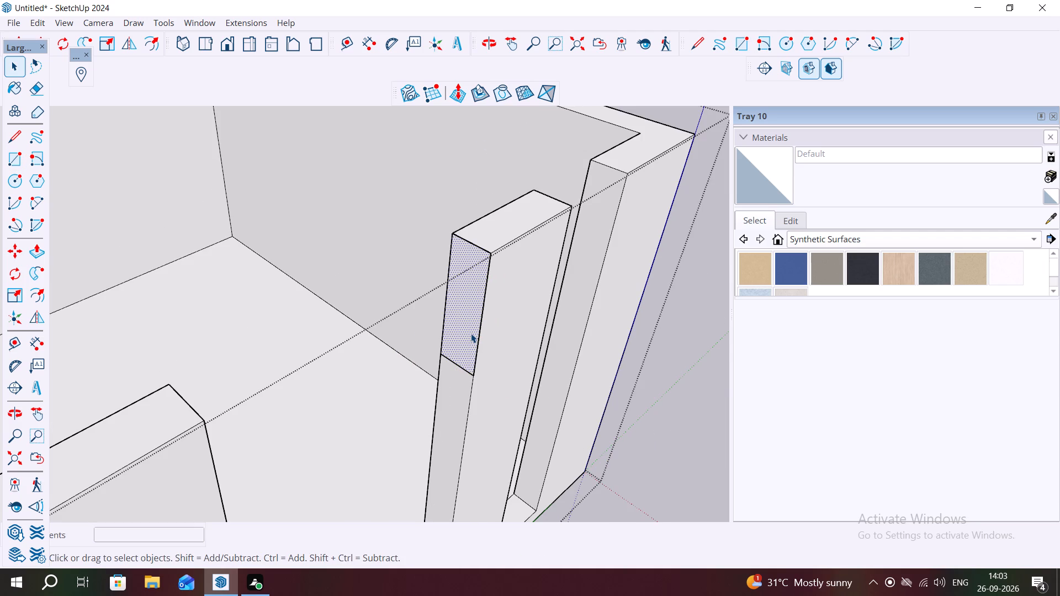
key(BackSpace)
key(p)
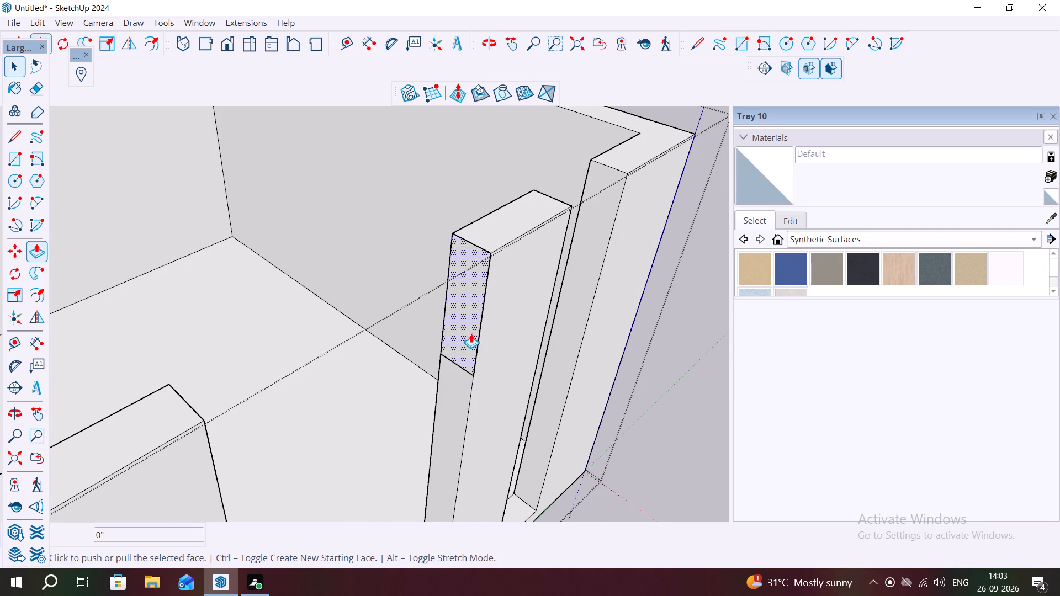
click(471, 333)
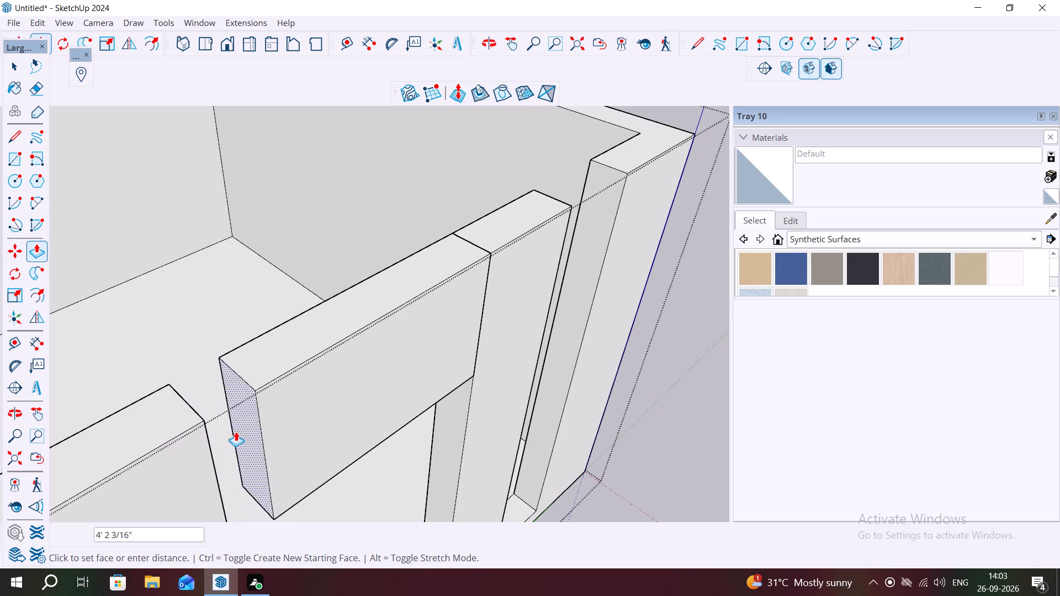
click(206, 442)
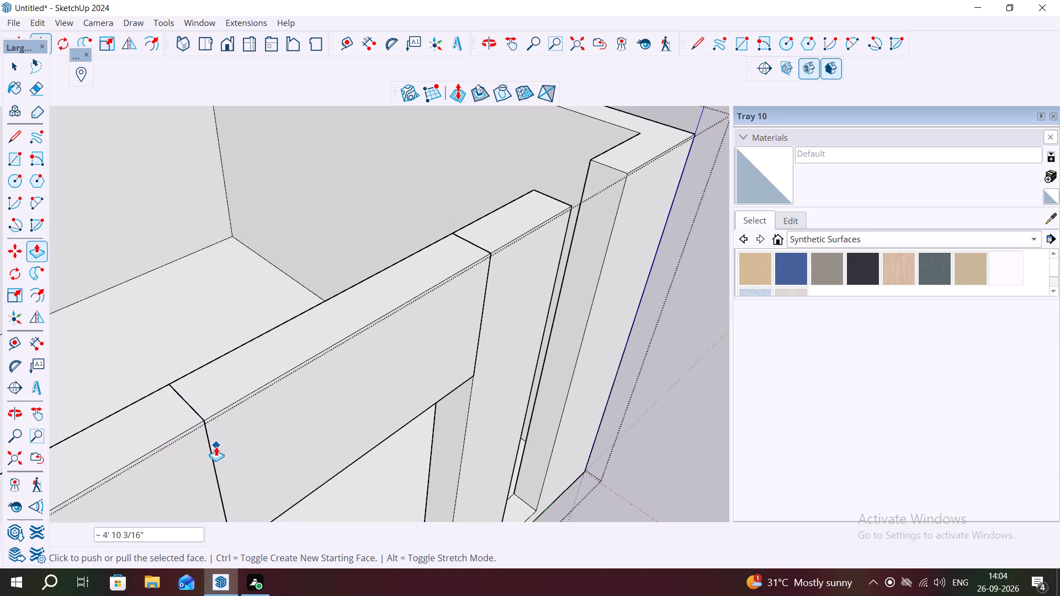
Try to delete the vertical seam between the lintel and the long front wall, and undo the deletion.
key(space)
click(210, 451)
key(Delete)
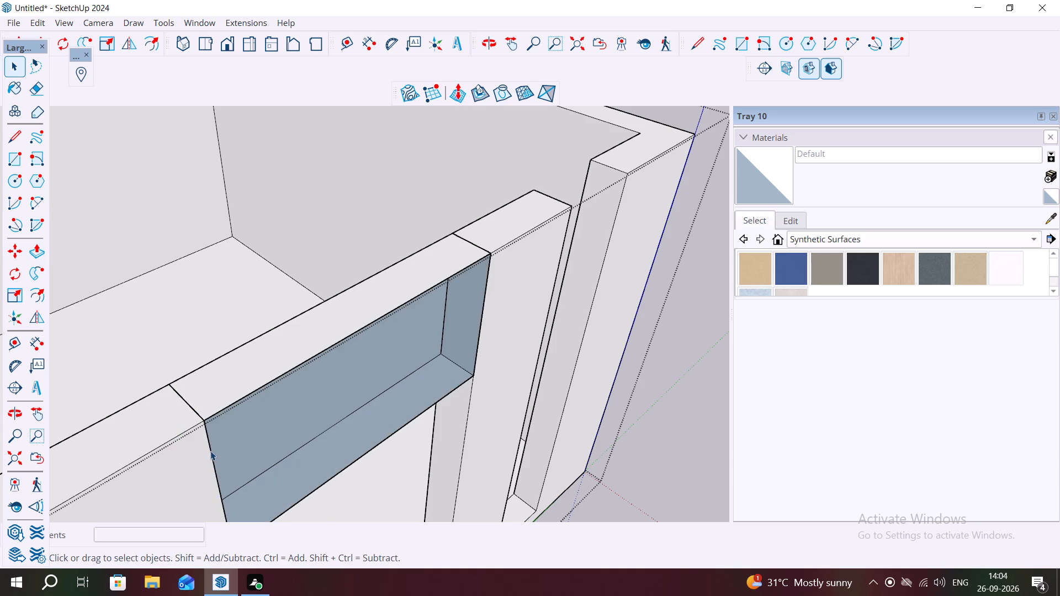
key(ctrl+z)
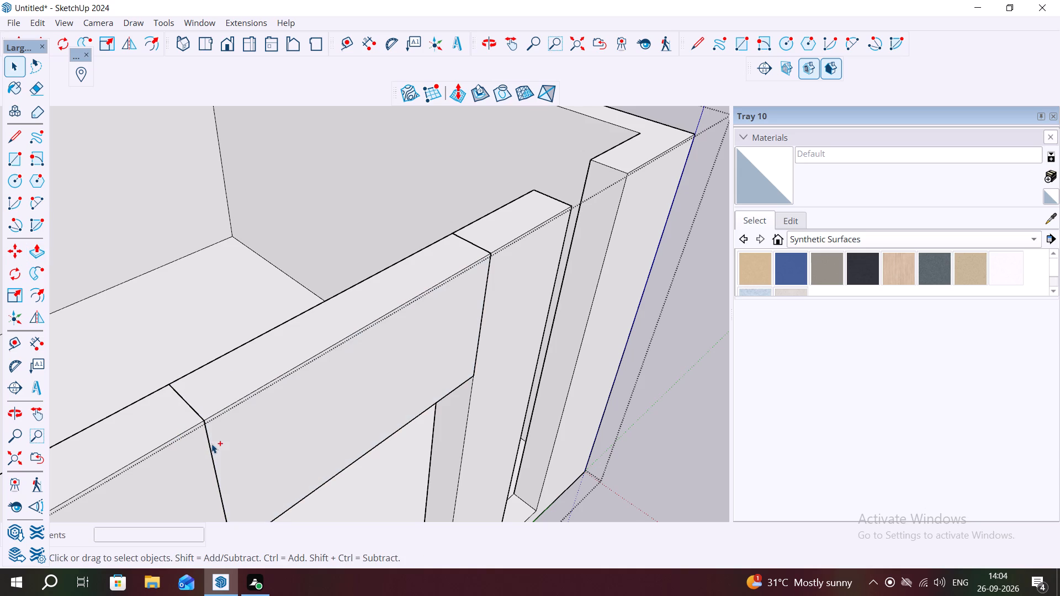
Undo all the modelling, from the lintel, walls and slabs back to the first base rectangle, until the model is empty.
key(ctrl+z)
key(ctrl+z)
key(ctrl+z)
key(ctrl+z)
scroll(251, 418, down, 10)
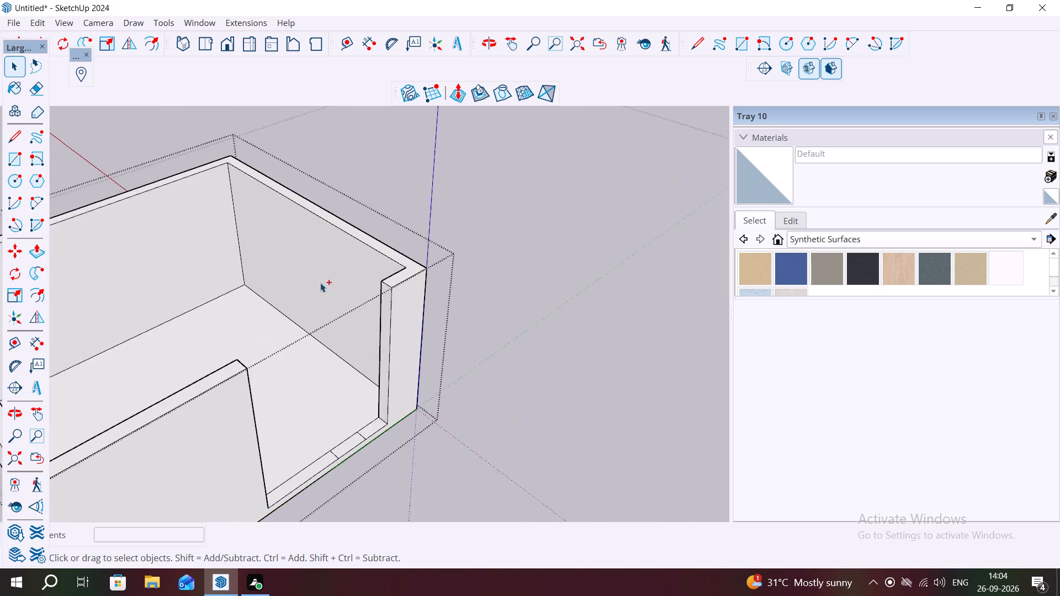
scroll(320, 283, down, 2)
key(ctrl+z)
ctrl+scroll(374, 282, up, 1)
ctrl+scroll(374, 282, down, 1)
ctrl+scroll(375, 282, up, 1)
ctrl+scroll(377, 282, down, 5)
key(ctrl+z)
key(ctrl+z)
key(ctrl+z)
key(ctrl+z)
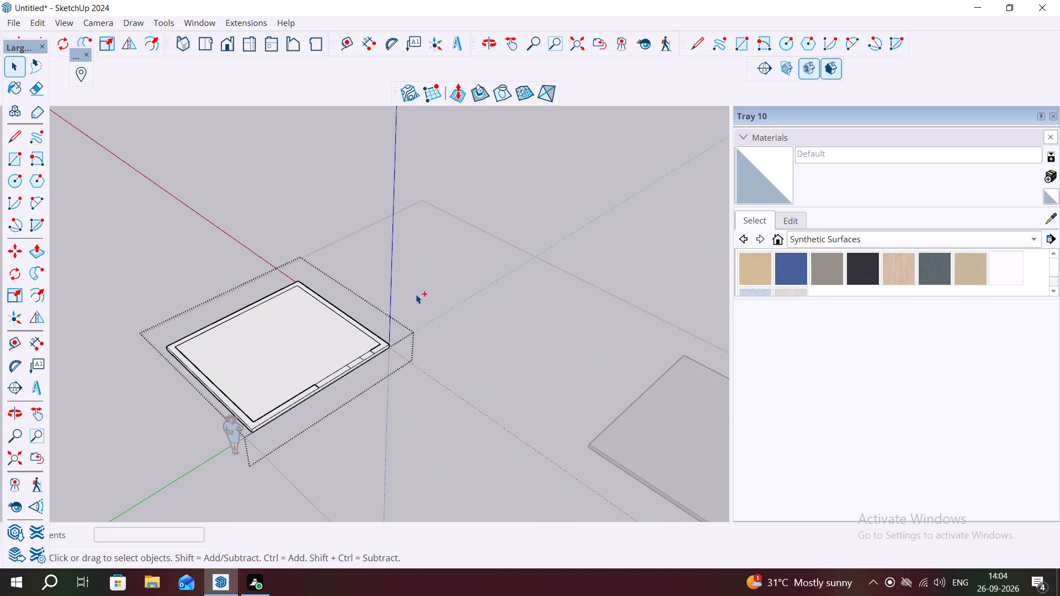
key(ctrl+z)
key(ctrl+z)
key(ctrl+z)
key(ctrl+z)
key(ctrl+z)
key(ctrl+z)
key(ctrl+z)
scroll(285, 373, down, 3)
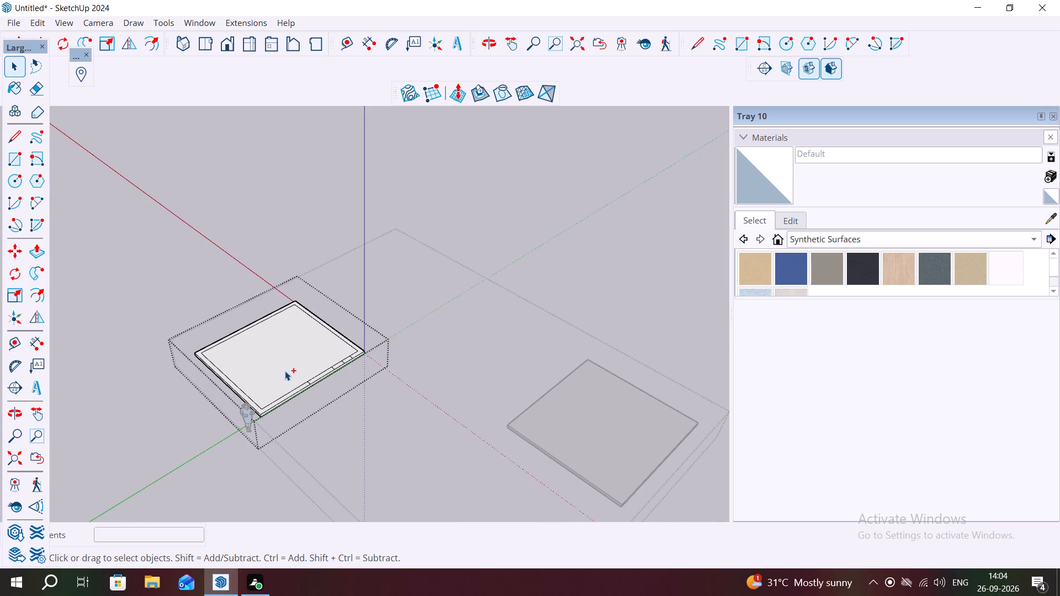
key(ctrl+z)
key(ctrl+z)
key(ctrl+z)
key(ctrl+z)
middle_drag(374, 360, 268, 373)
key(z)
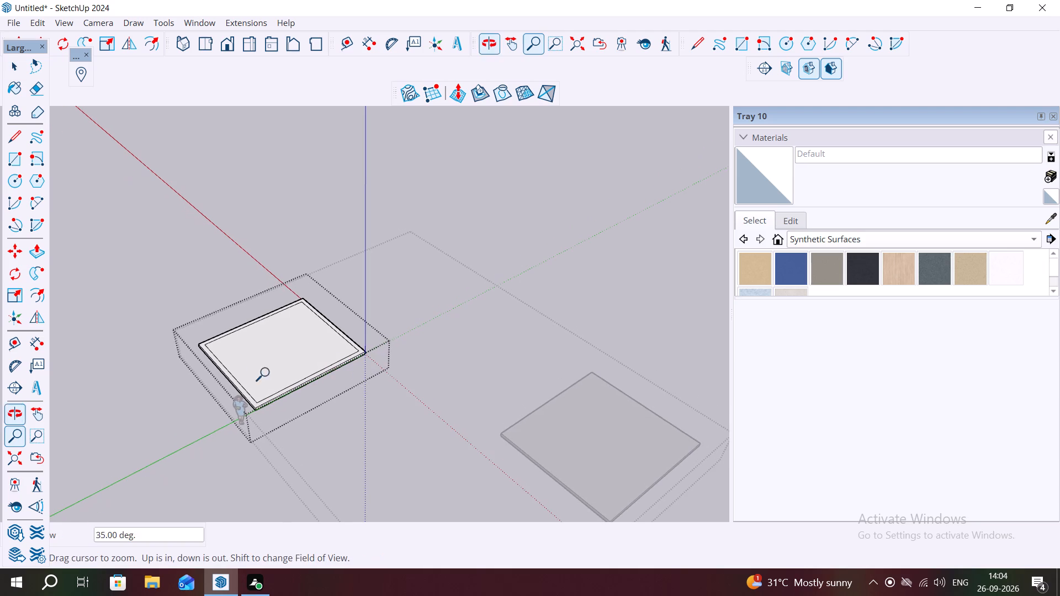
middle_drag(268, 373, 245, 372)
key(ctrl+z)
key(ctrl+z)
key(ctrl+z)
key(ctrl+z)
key(ctrl+z)
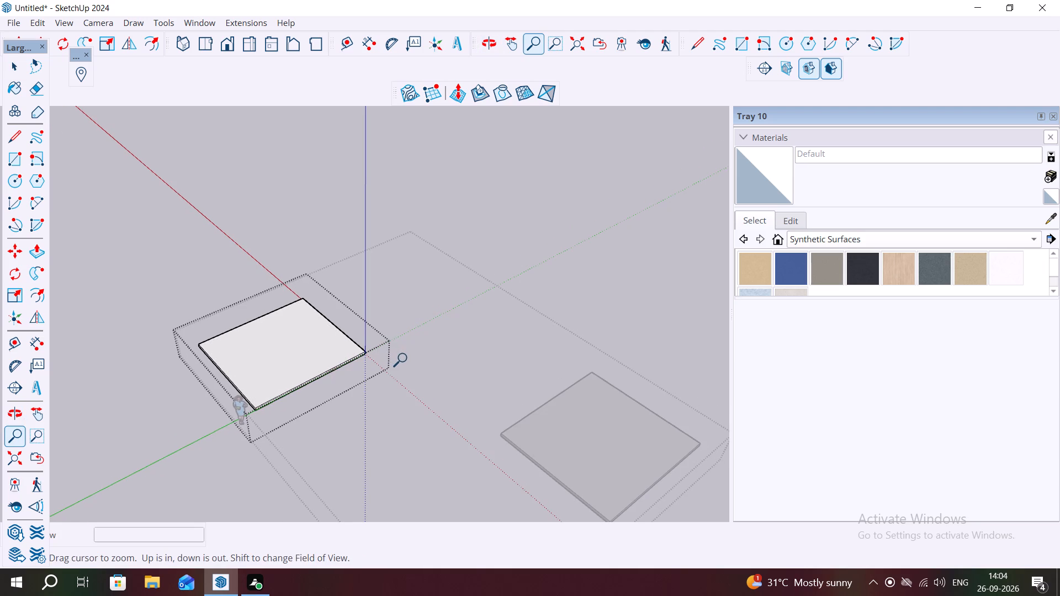
key(ctrl+z)
key(ctrl+z)
key(ctrl+z)
key(ctrl+z)
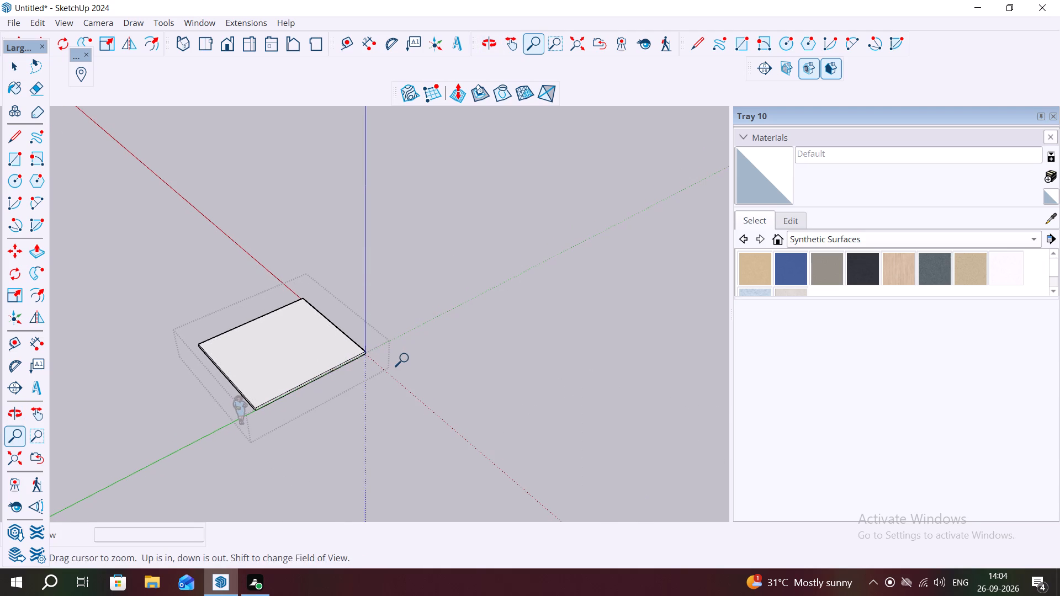
key(ctrl+z)
key(ctrl+z)
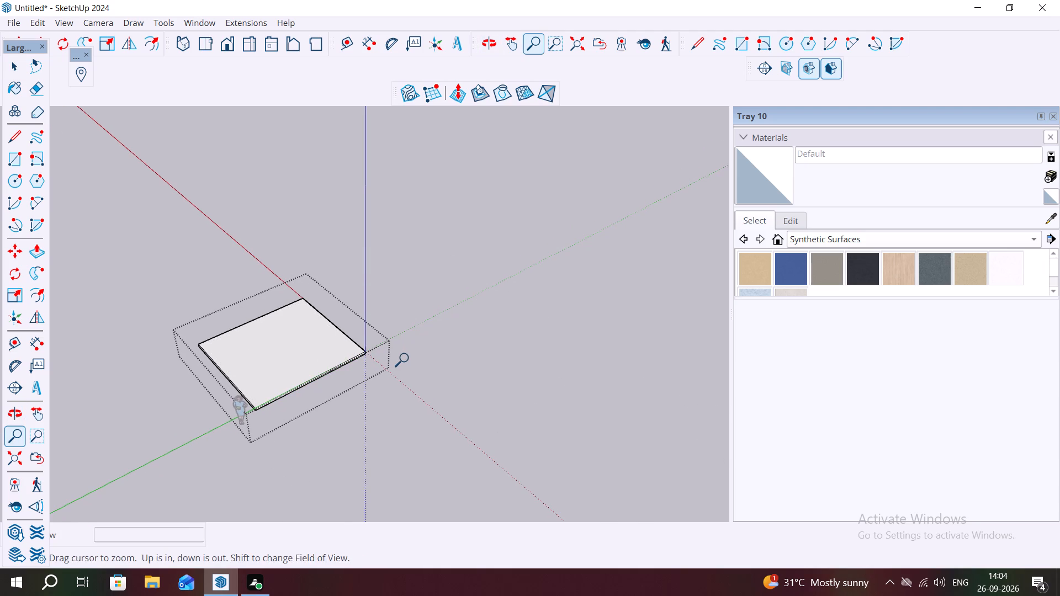
key(ctrl+z)
key(ctrl+z)
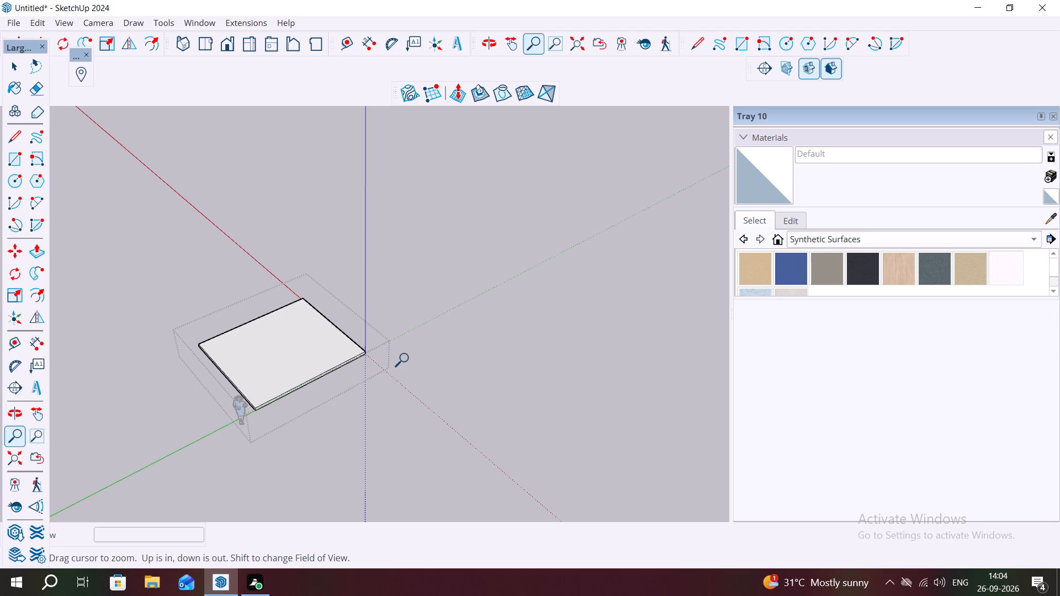
key(ctrl+z)
key(ctrl+z)
key(ctrl+z)
key(ctrl+z)
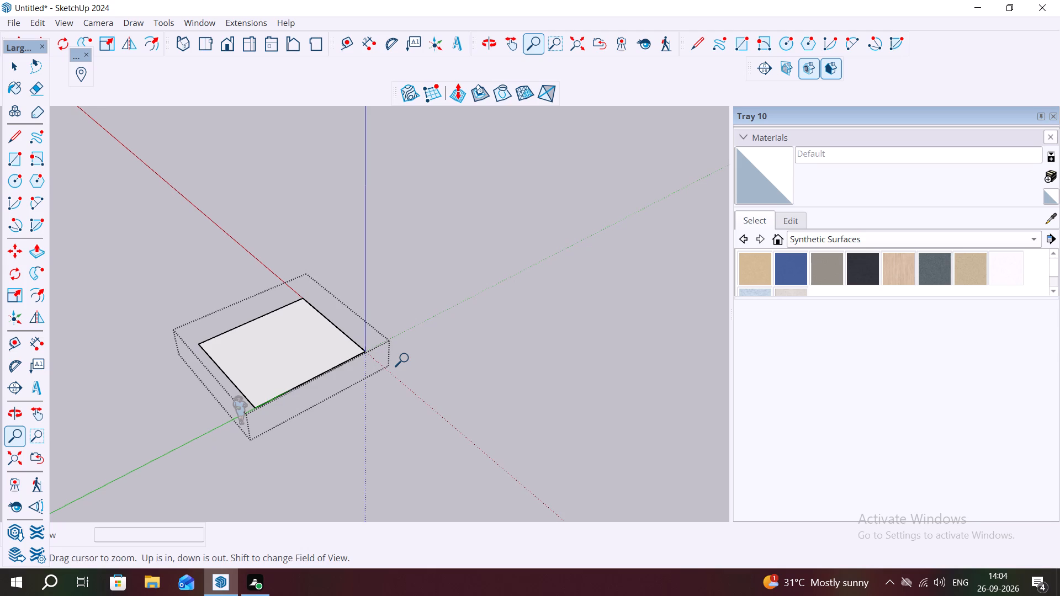
key(ctrl+z)
key(ctrl+z)
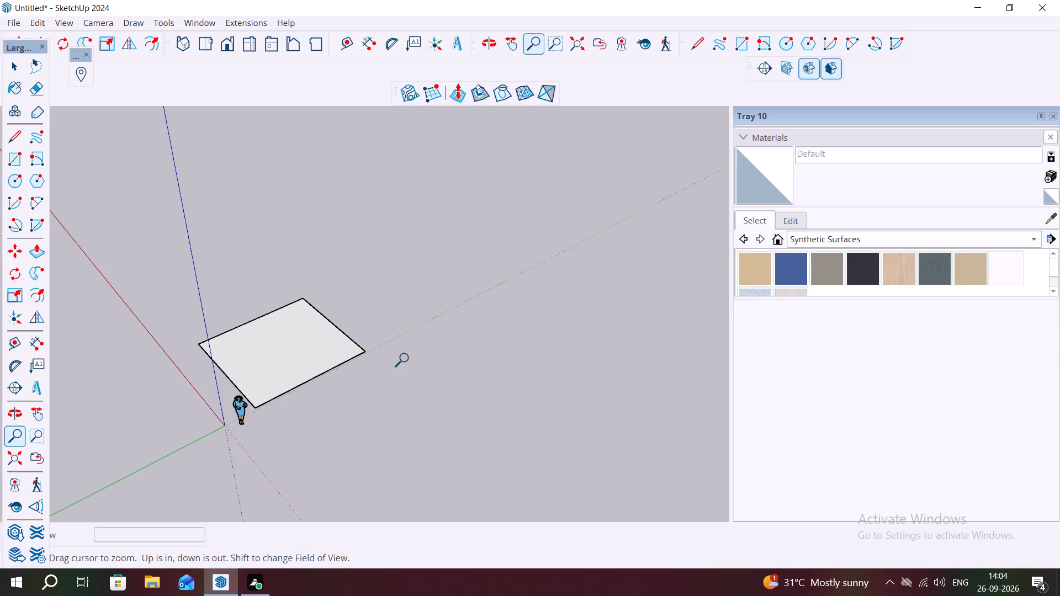
key(ctrl+z)
key(ctrl+z)
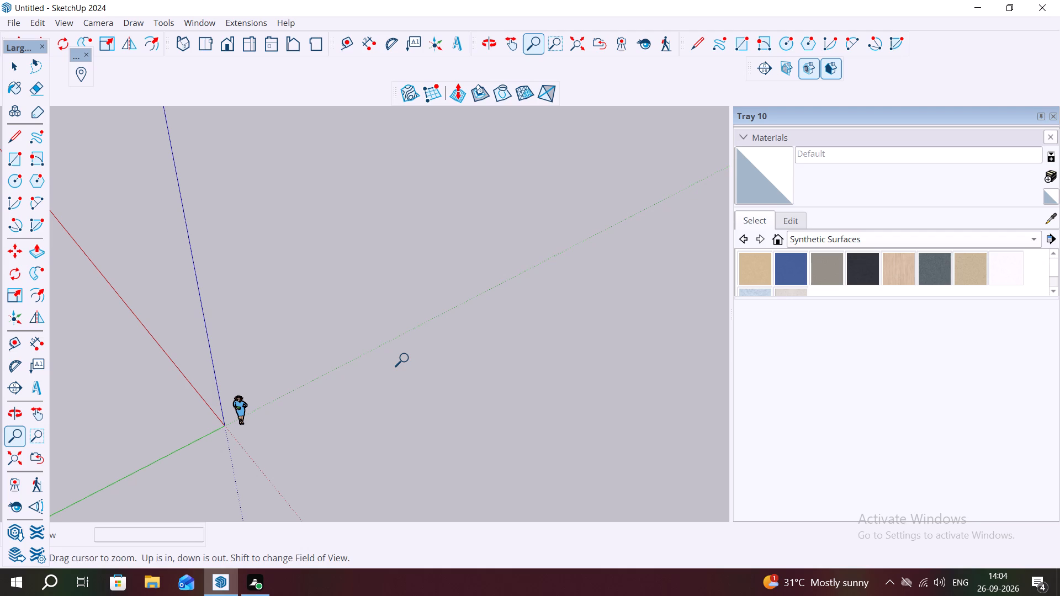
key(ctrl+z)
Draw a new large base rectangle on the ground plane near the scale figure.
text(REC)
key(space)
middle_drag(323, 275, 135, 213)
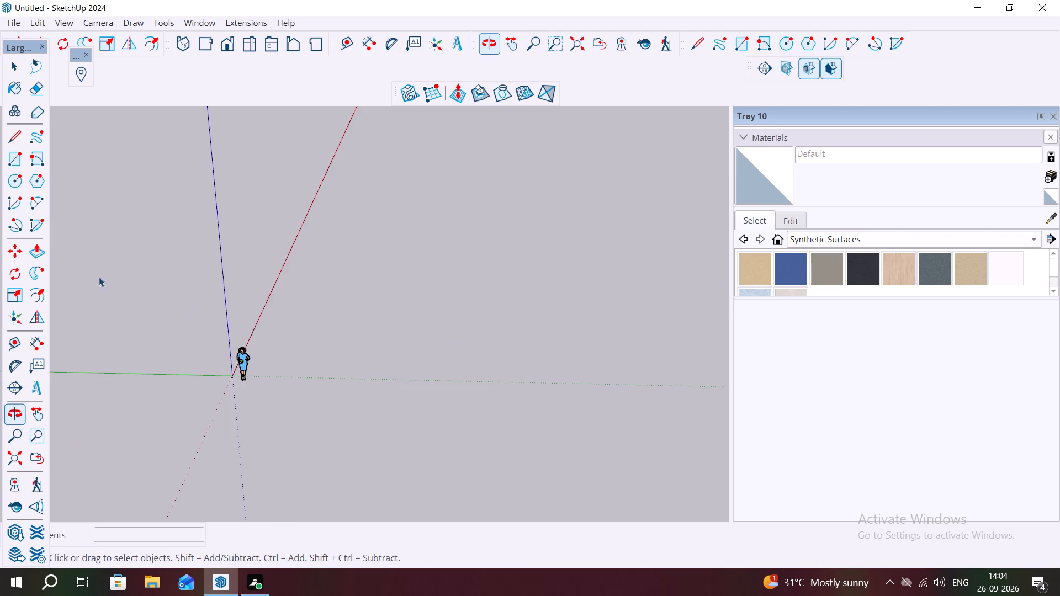
scroll(105, 295, down, 7)
scroll(36, 316, up, 1)
scroll(36, 316, down, 5)
scroll(89, 372, up, 1)
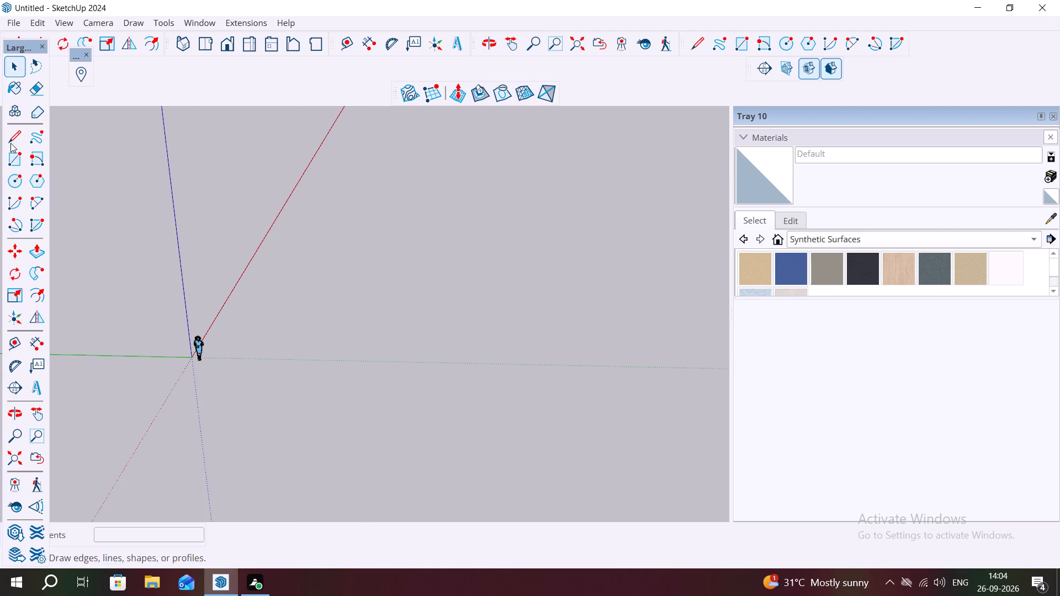
click(7, 161)
scroll(432, 242, up, 2)
scroll(430, 238, down, 1)
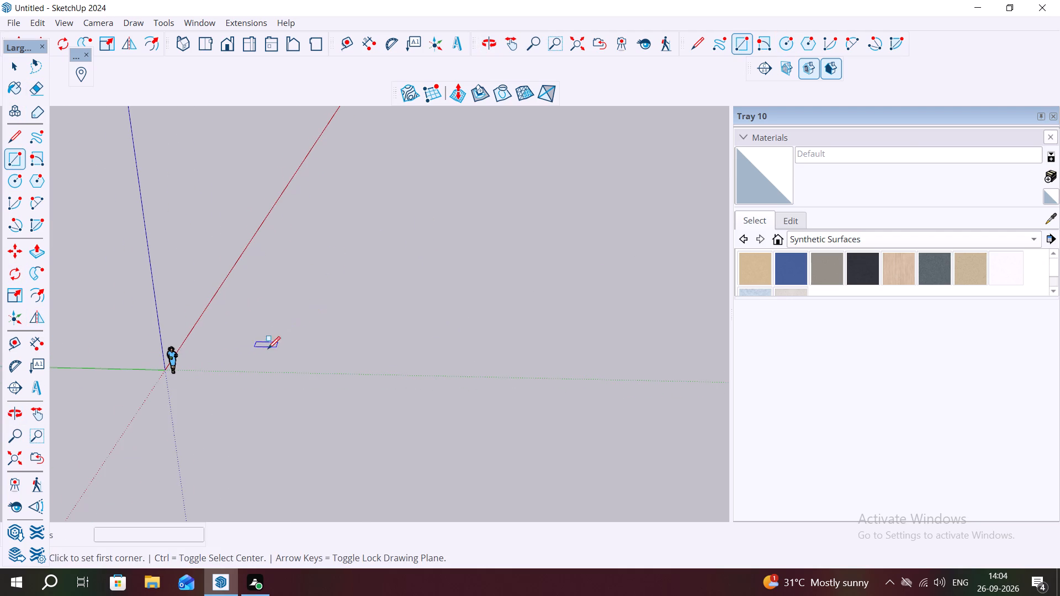
click(263, 349)
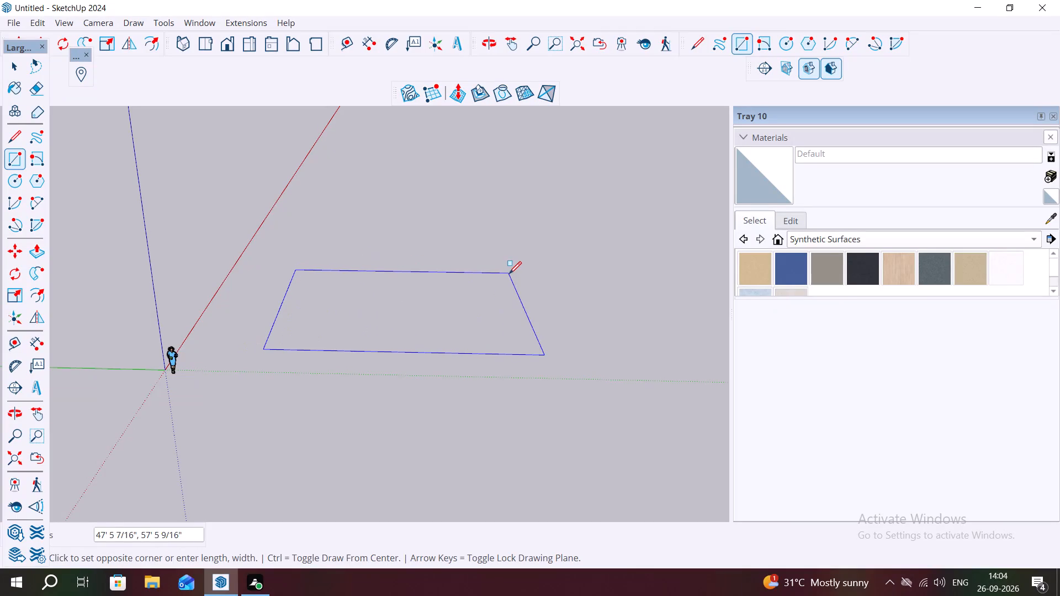
click(540, 225)
Select the new base rectangle's face with its edges and make it a group.
key(space)
double_click(432, 301)
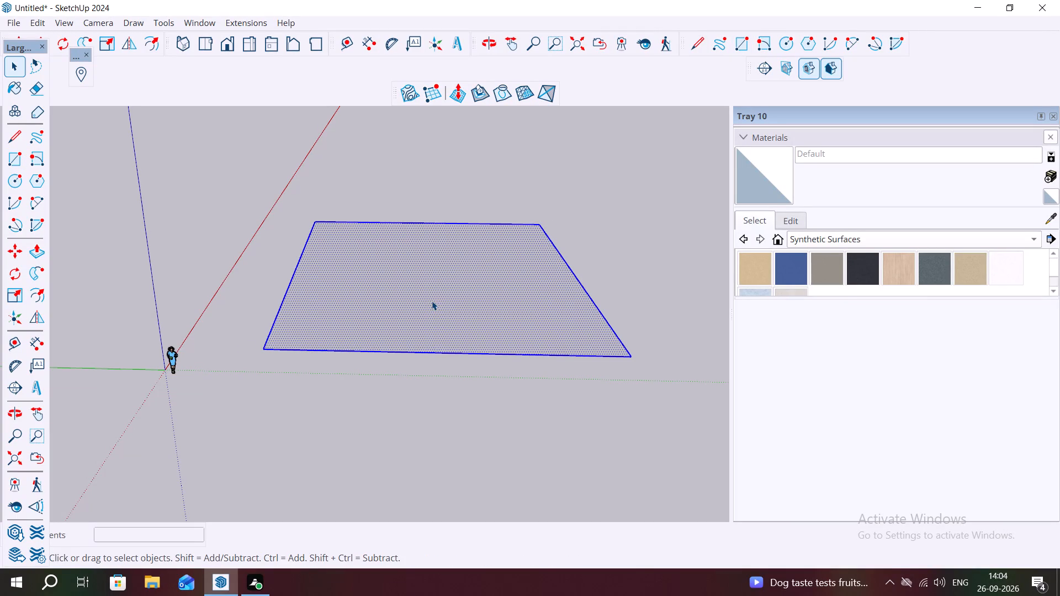
right_click(430, 300)
click(471, 433)
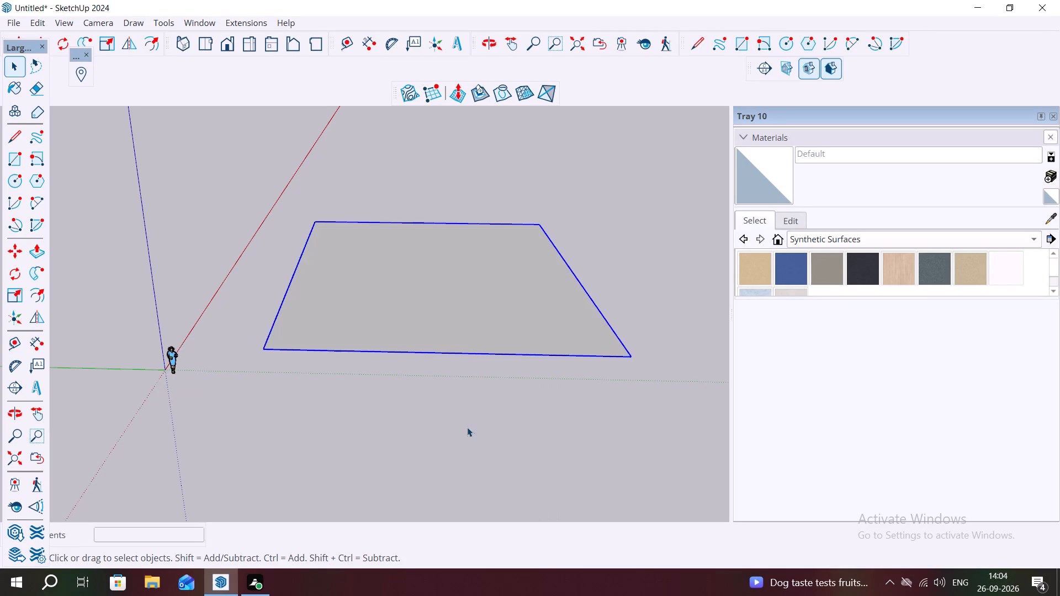
key(Escape)
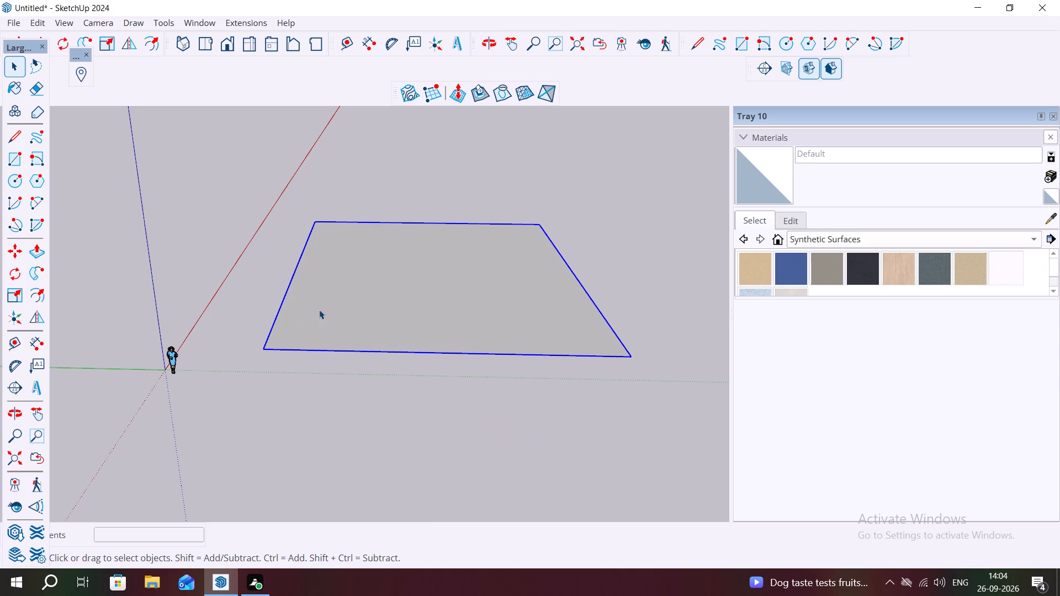
Open the base group, then undo the grouping and the base rectangle to clear the ground plane.
click(319, 310)
double_click(319, 310)
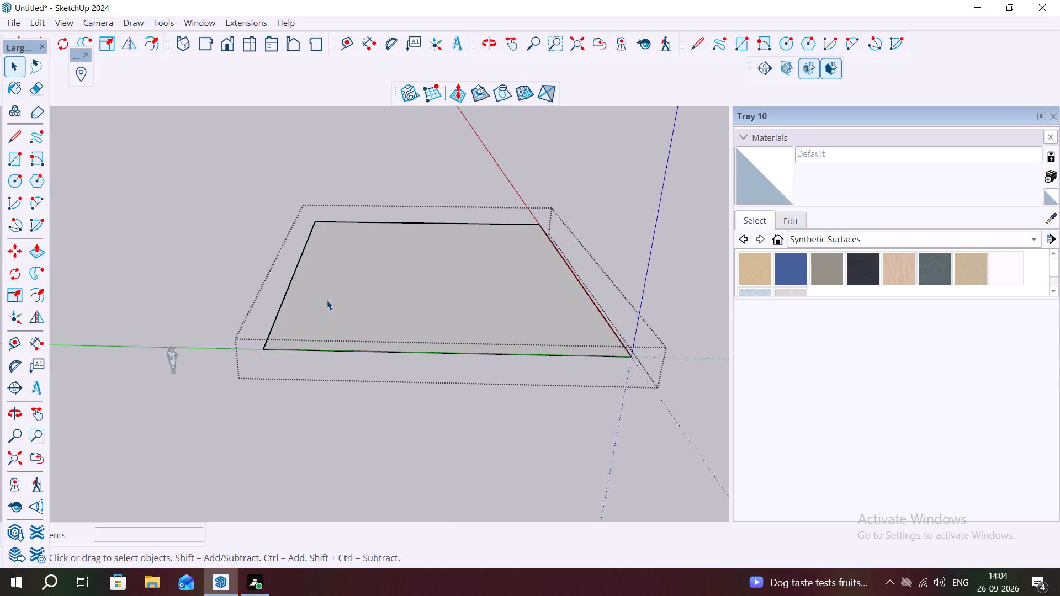
key(ctrl+z)
key(ctrl+z)
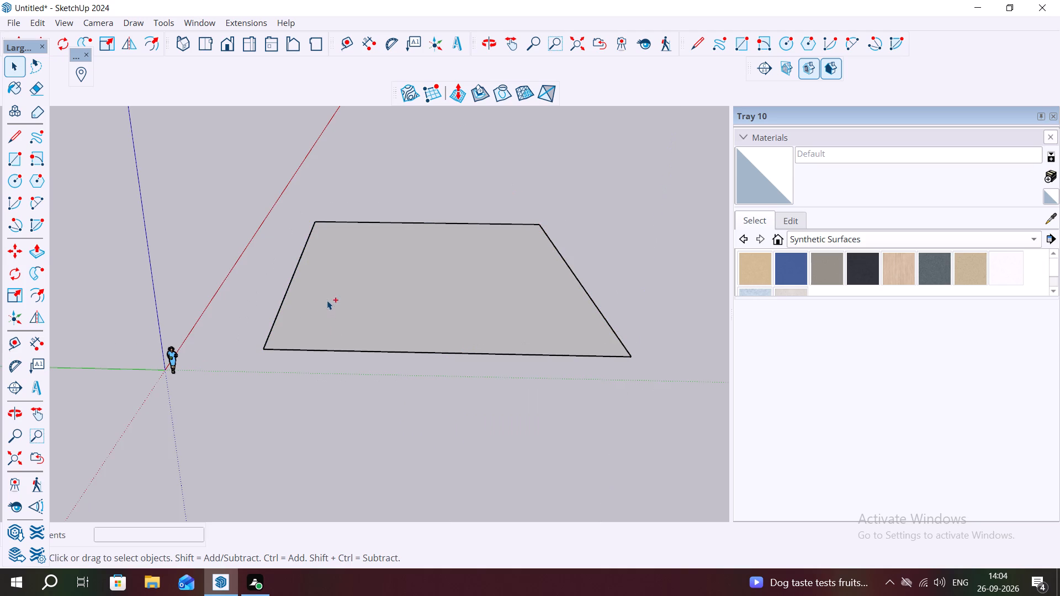
key(ctrl+z)
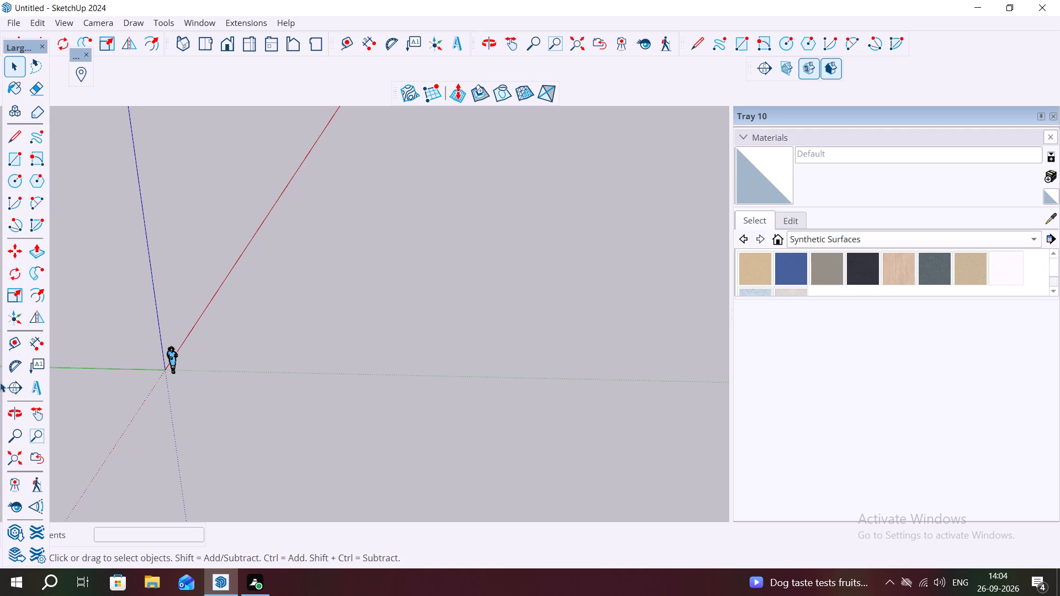
With Tape Measure, place guides parallel to the red axis: one freehand, one 9" beyond it, and one 30' beyond that.
click(12, 338)
click(218, 291)
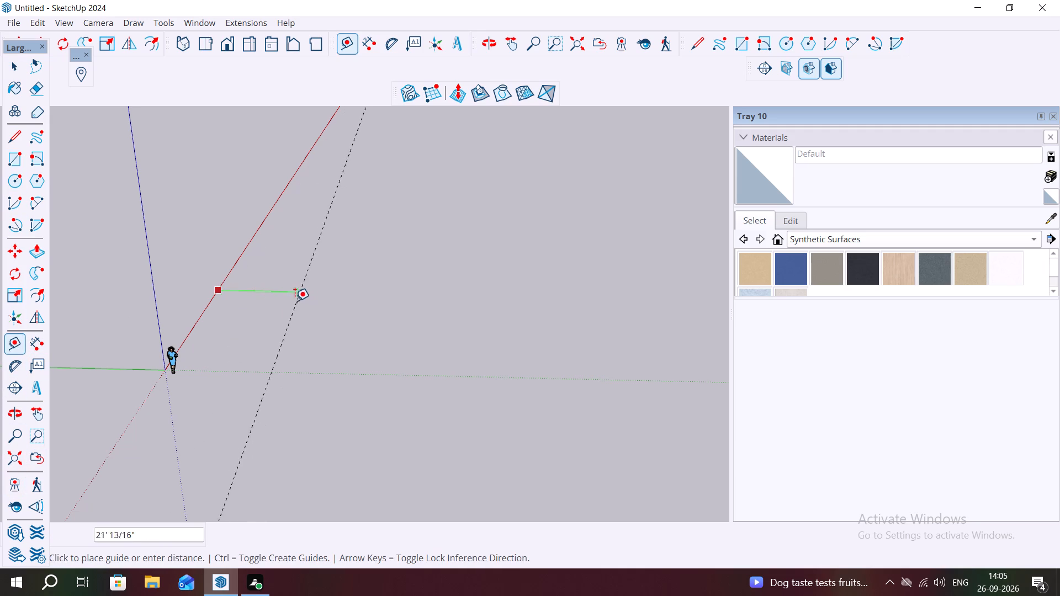
click(279, 297)
click(280, 286)
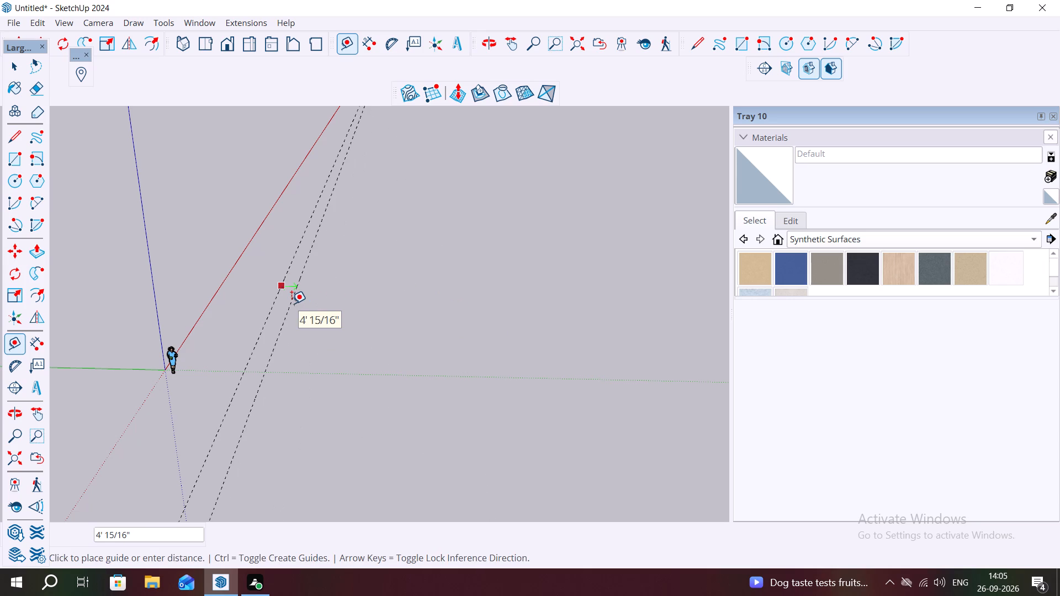
text(9")
key(Return)
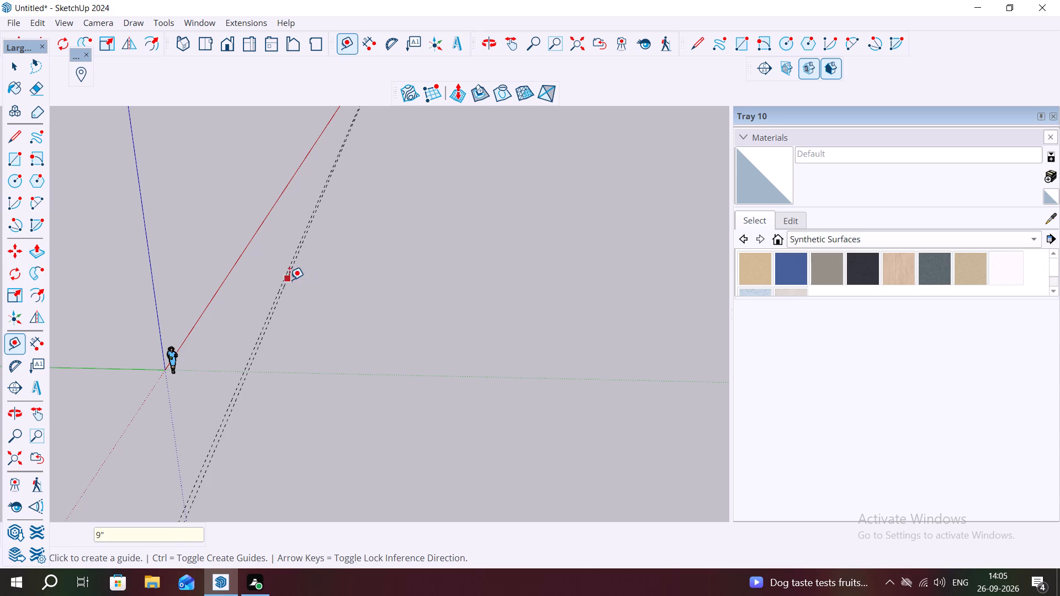
click(287, 279)
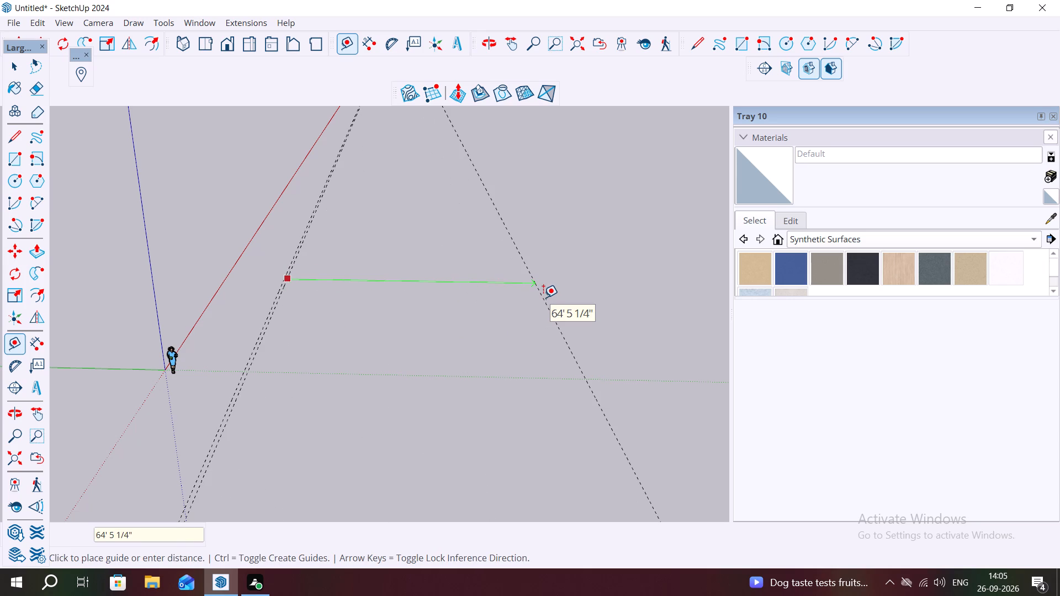
text(30')
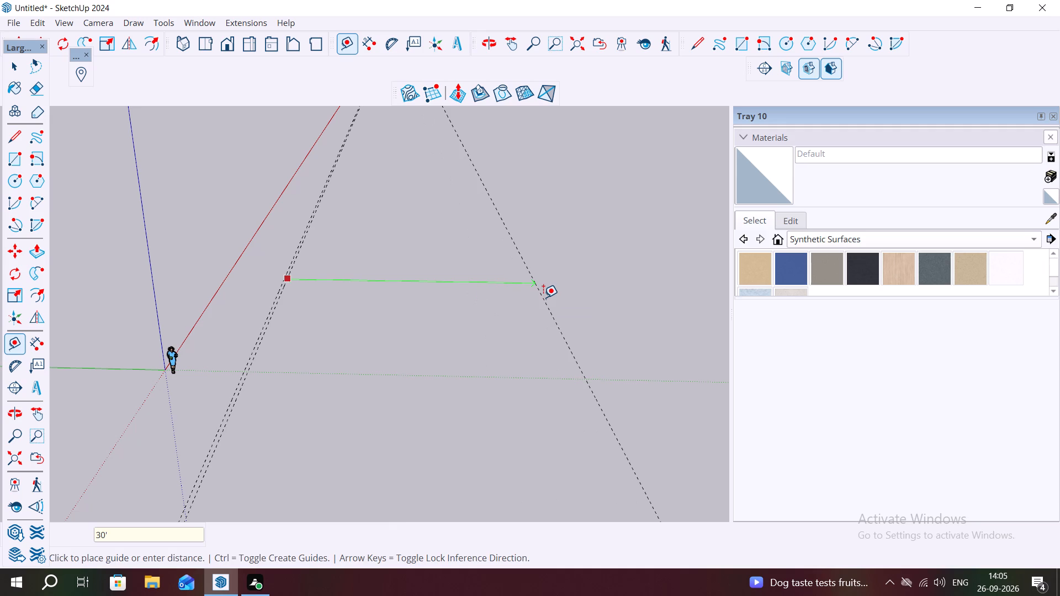
key(Return)
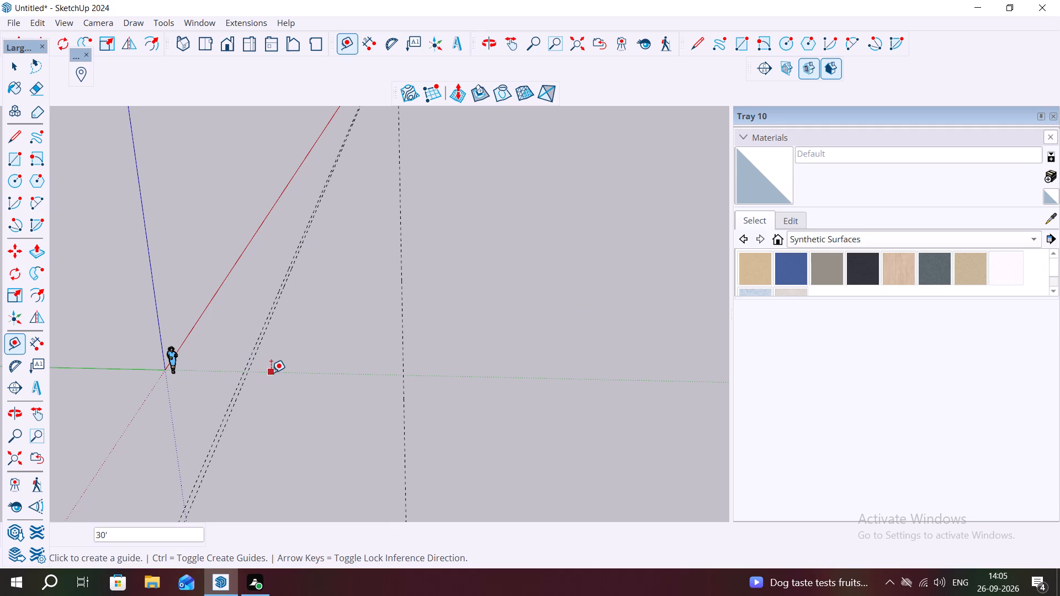
Place a guide parallel to the green axis about 10' 6" from it, and another 9" beyond that guide.
click(272, 373)
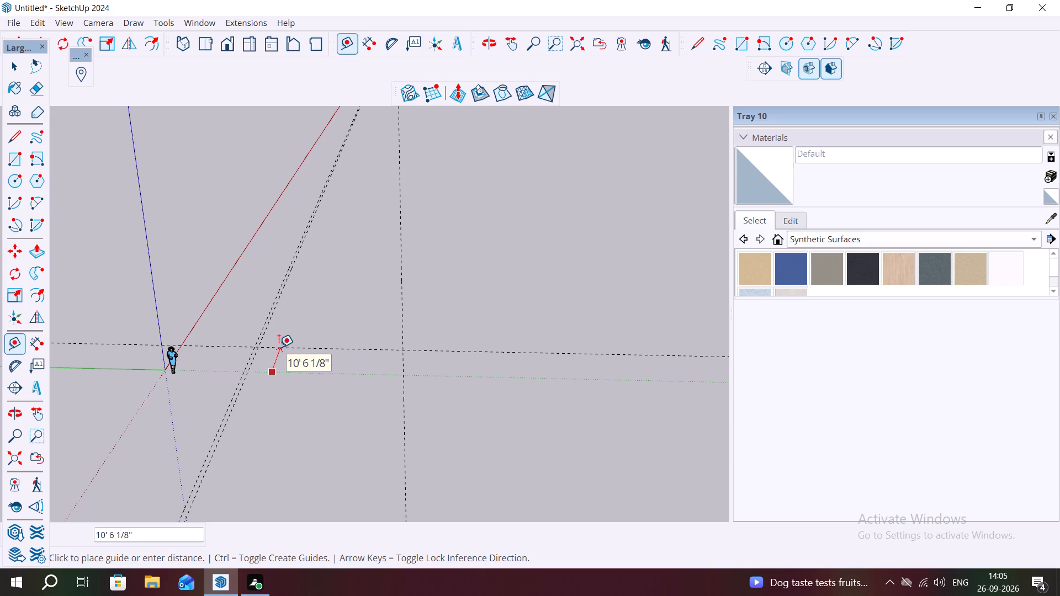
click(279, 347)
click(283, 347)
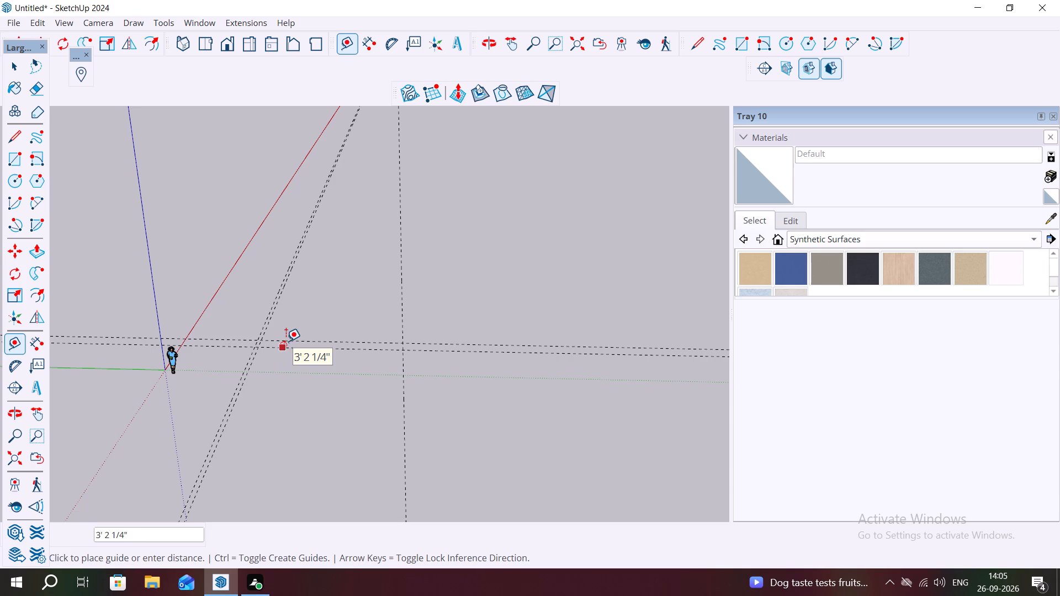
text(9")
key(Return)
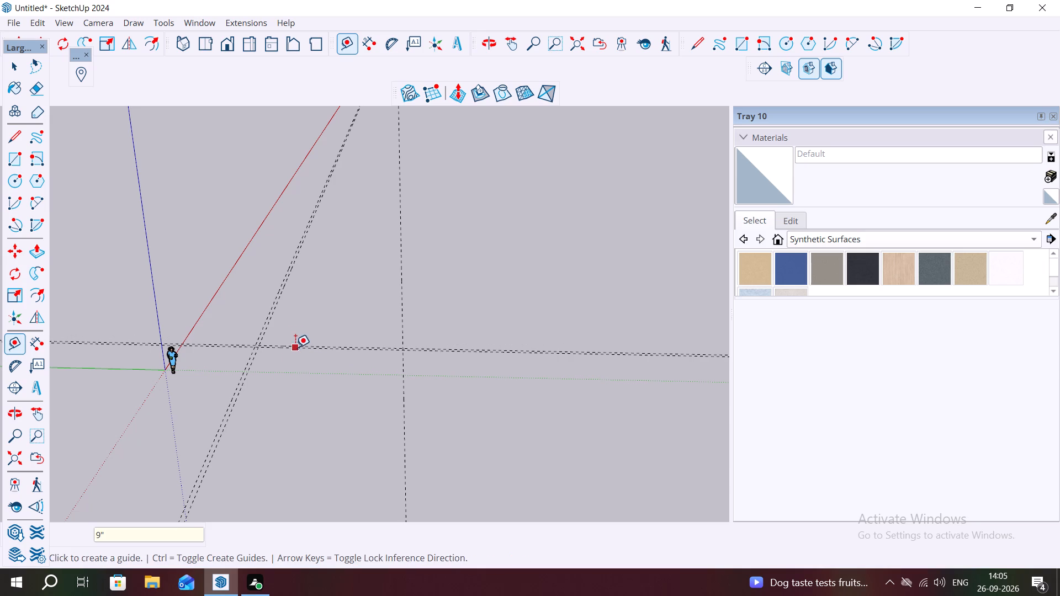
Place a guide 40' beyond the inner guide parallel to the green axis, and another 9" back inside it.
scroll(297, 346, up, 5)
scroll(324, 357, down, 1)
scroll(324, 356, up, 12)
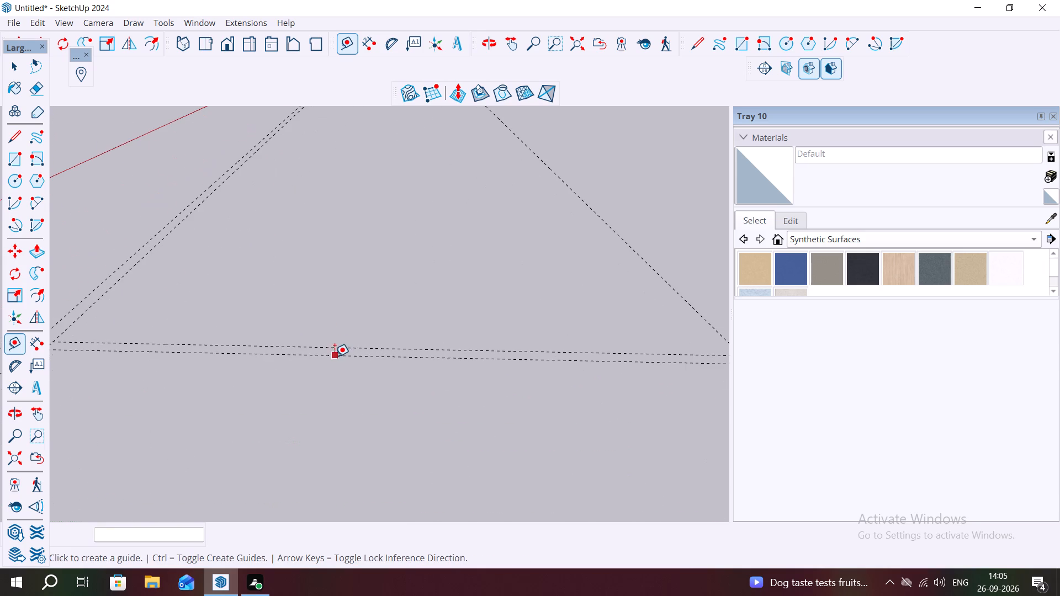
click(344, 348)
scroll(368, 230, down, 6)
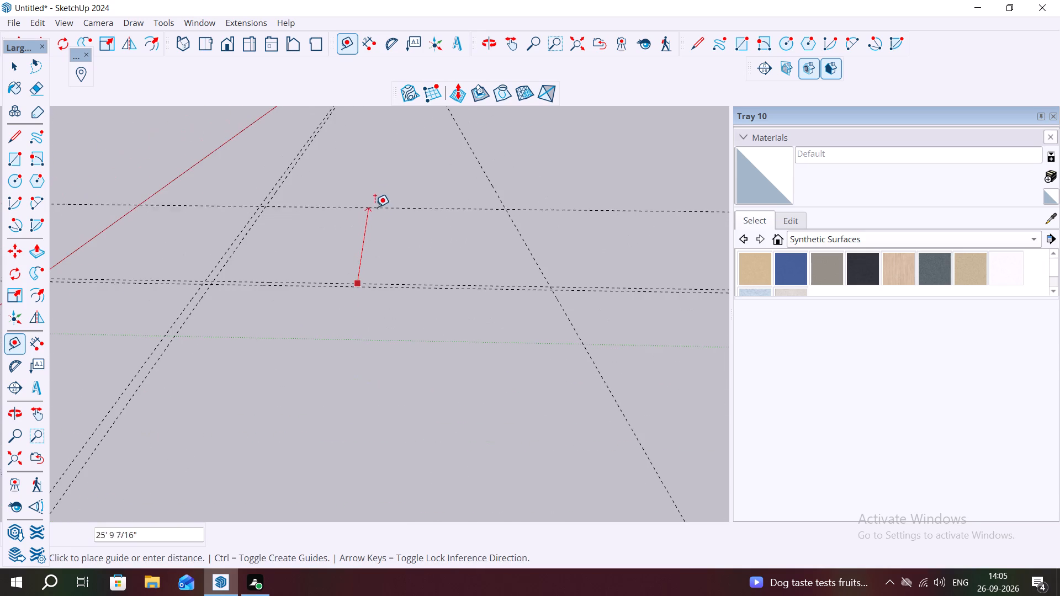
key(4)
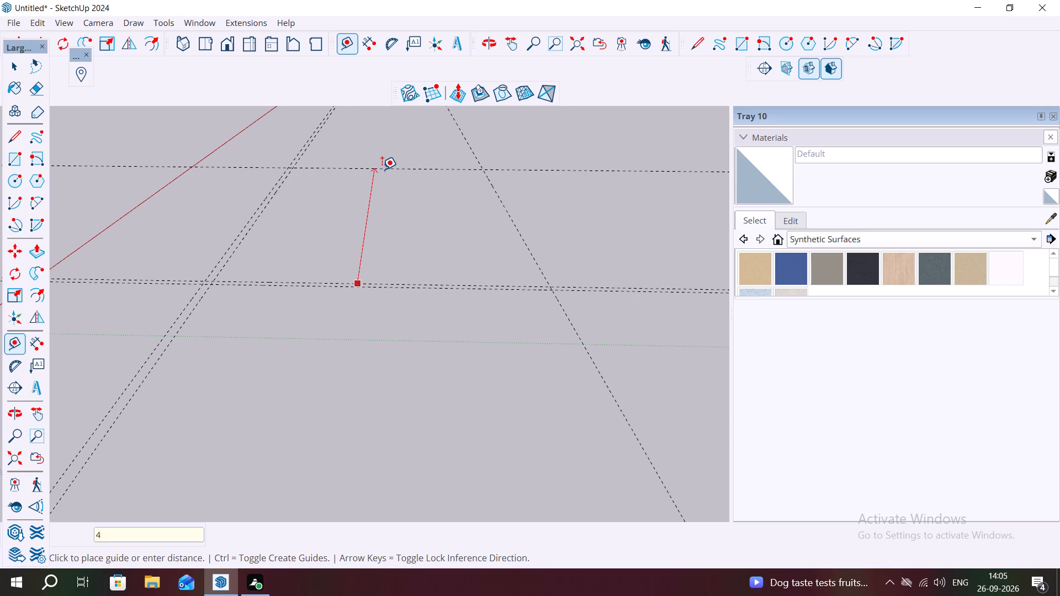
text(0')
key(Return)
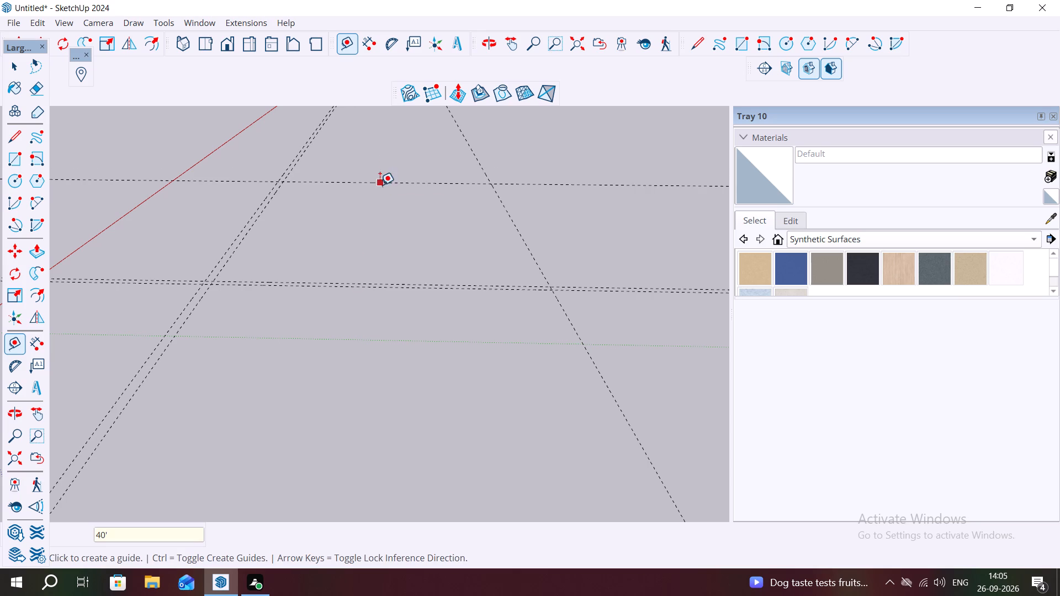
click(385, 184)
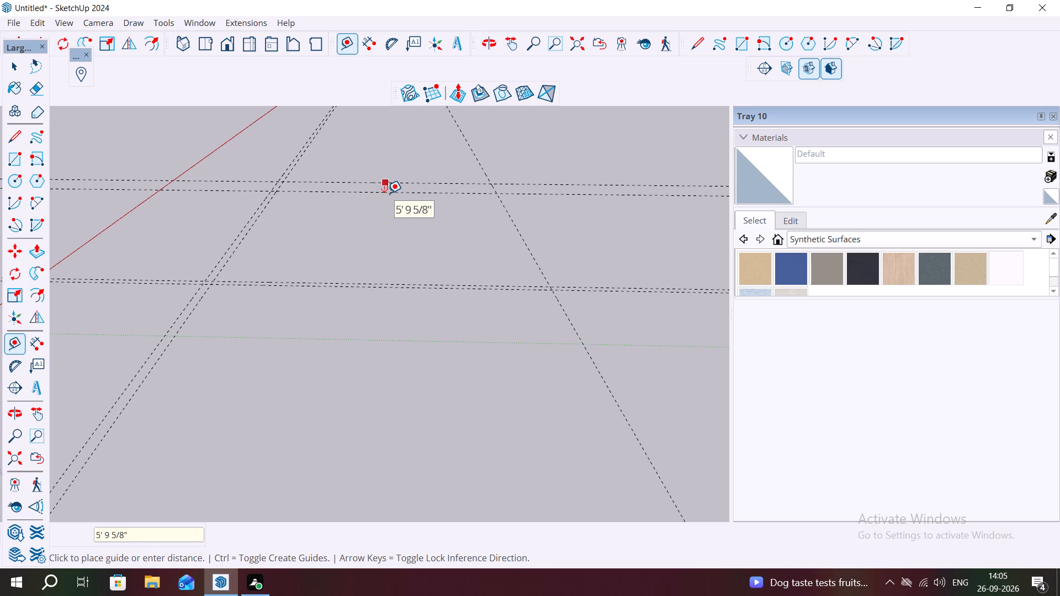
key(9)
key(shift+quotedbl)
key(Return)
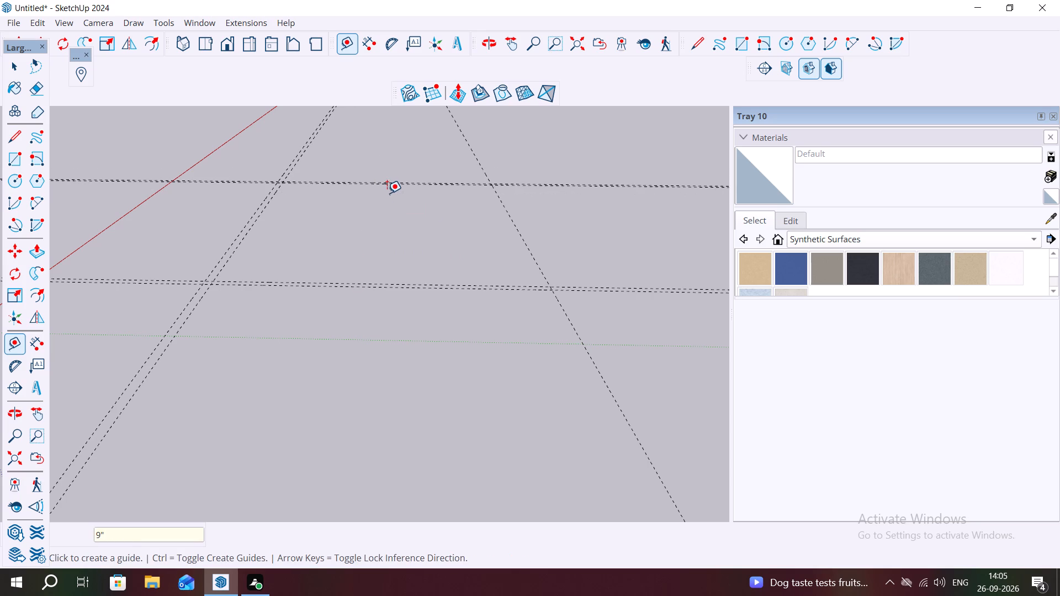
Place a guide 9" inside the 30' guide to complete the wall-thickness layout.
scroll(365, 190, up, 2)
middle_drag(356, 200, 363, 294)
scroll(337, 248, down, 4)
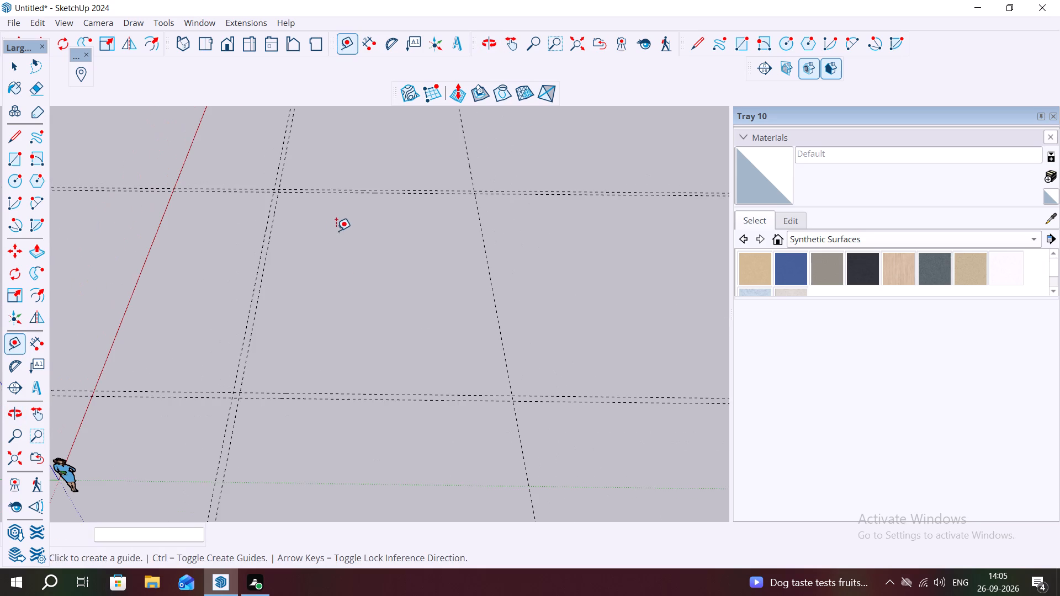
scroll(242, 277, down, 1)
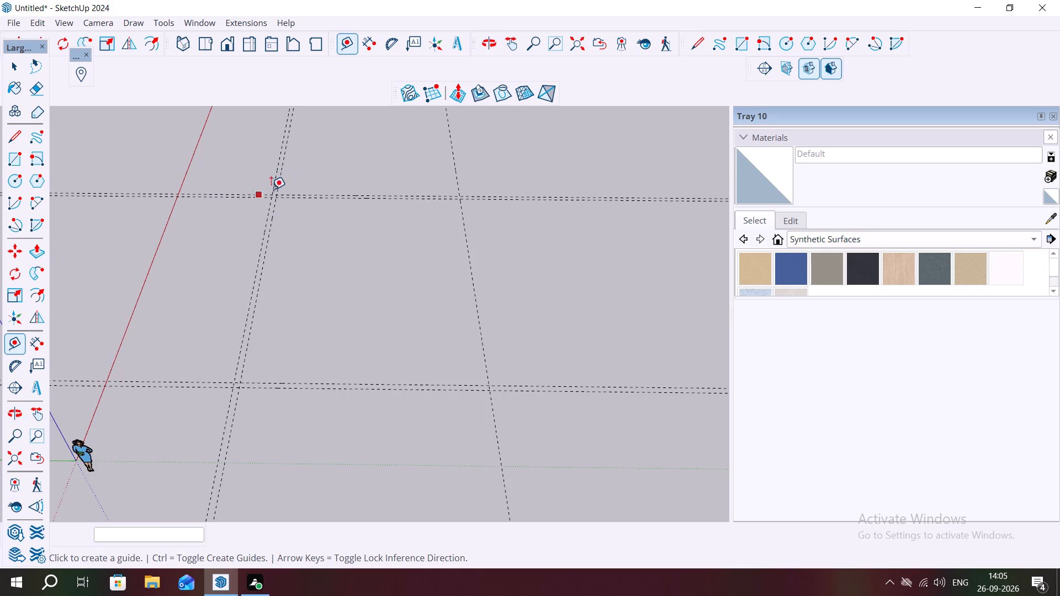
click(461, 217)
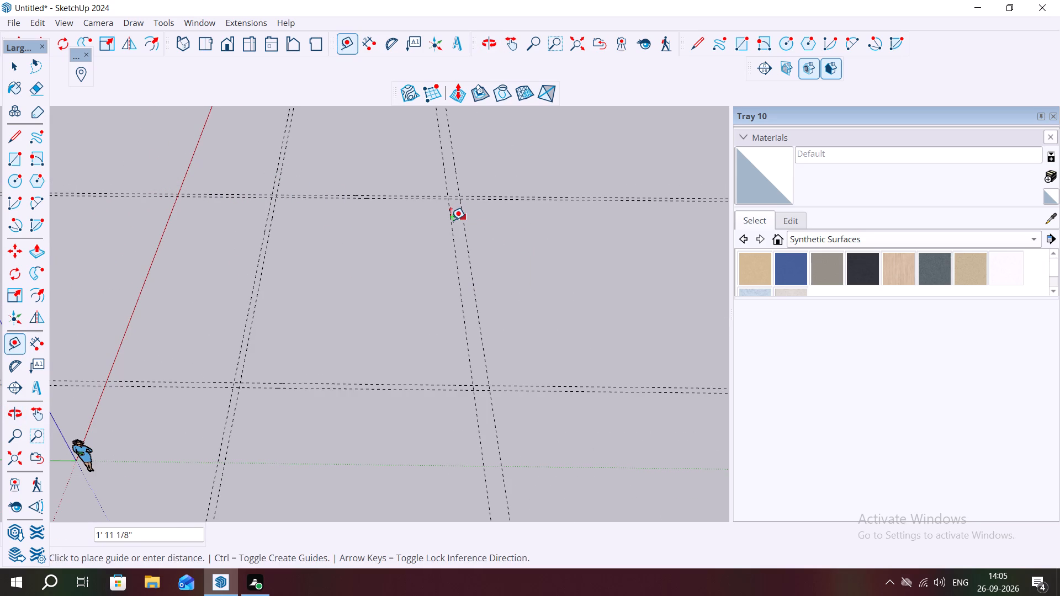
text(9")
key(Return)
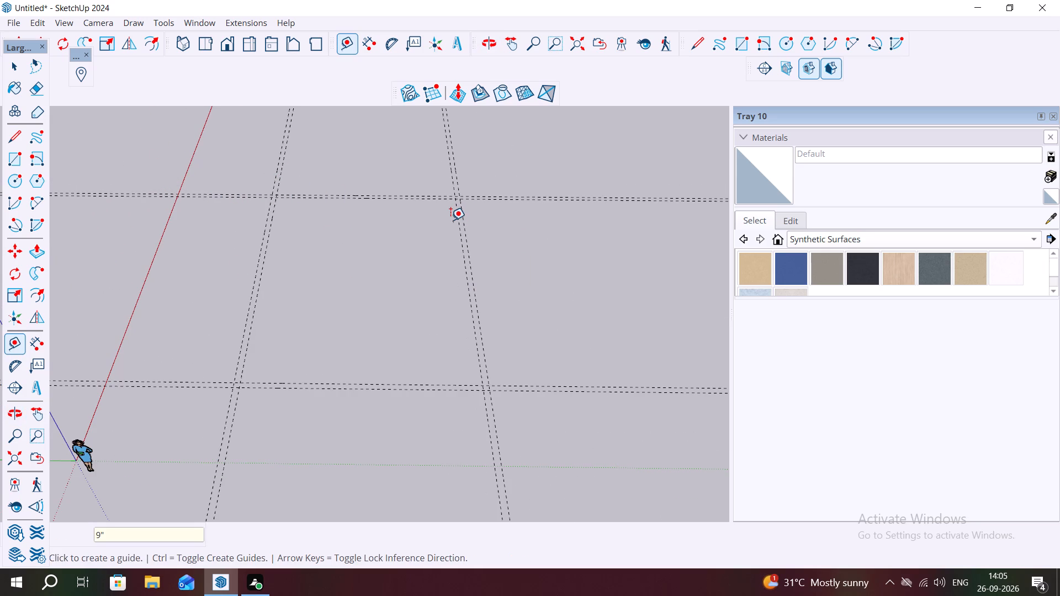
click(253, 311)
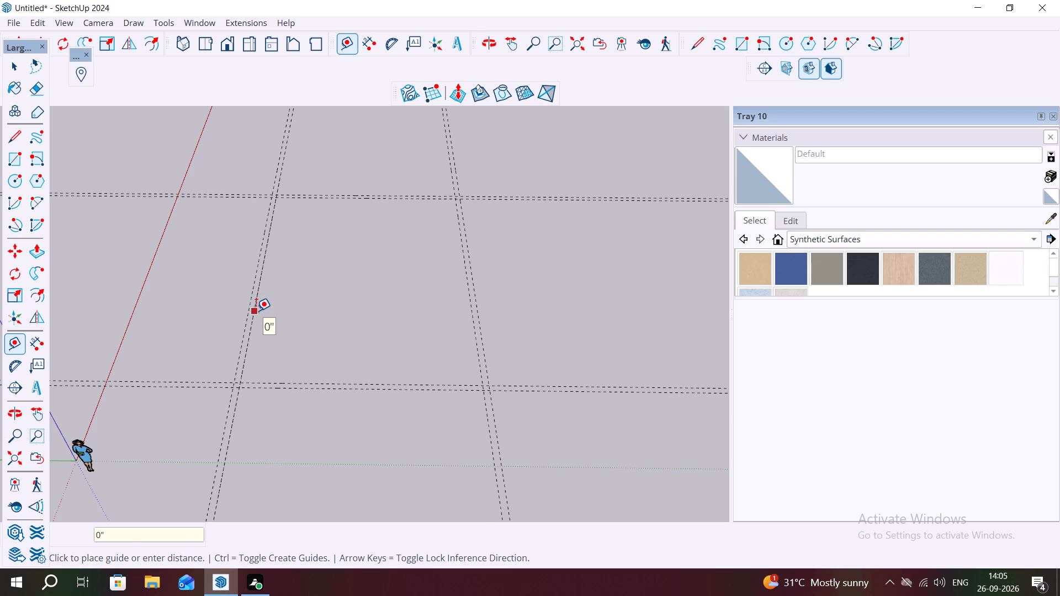
key(Escape)
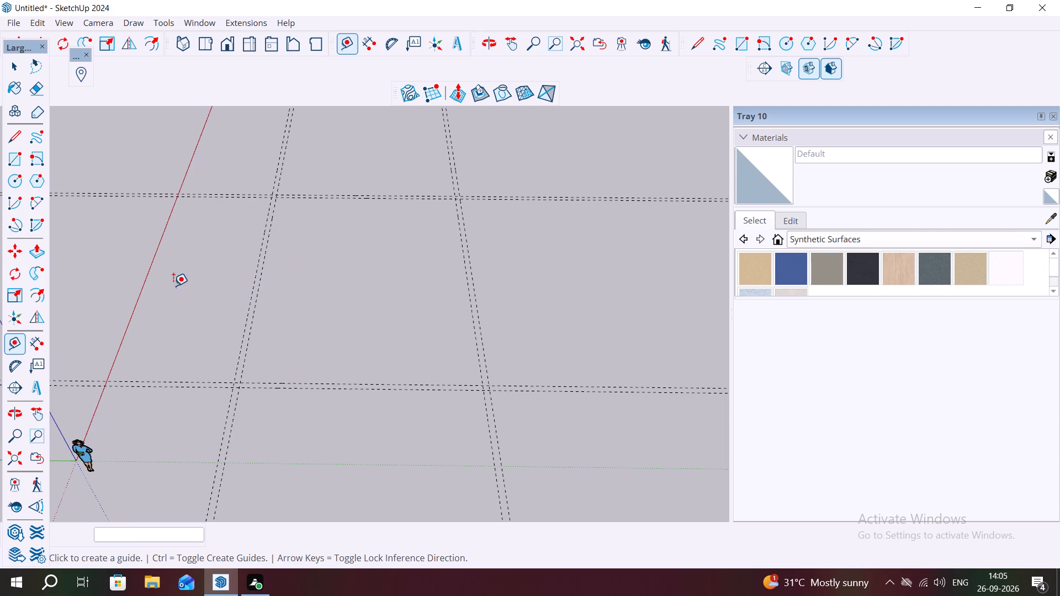
Draw a 40' 9" by 9" wall rectangle between the pair of guides nearest the red axis, from the far to the near outer guide.
click(9, 155)
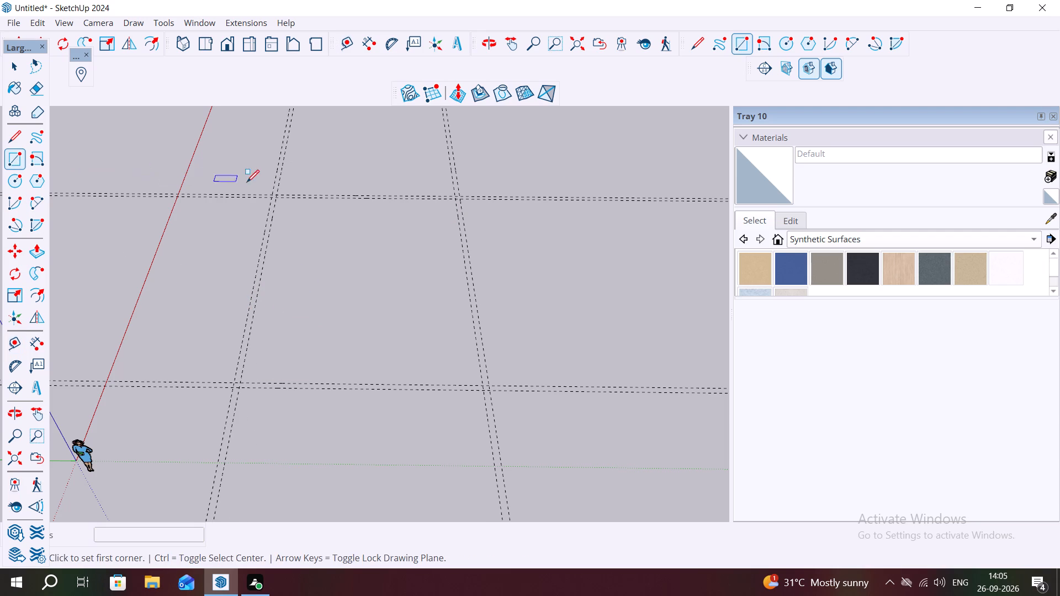
scroll(275, 194, up, 6)
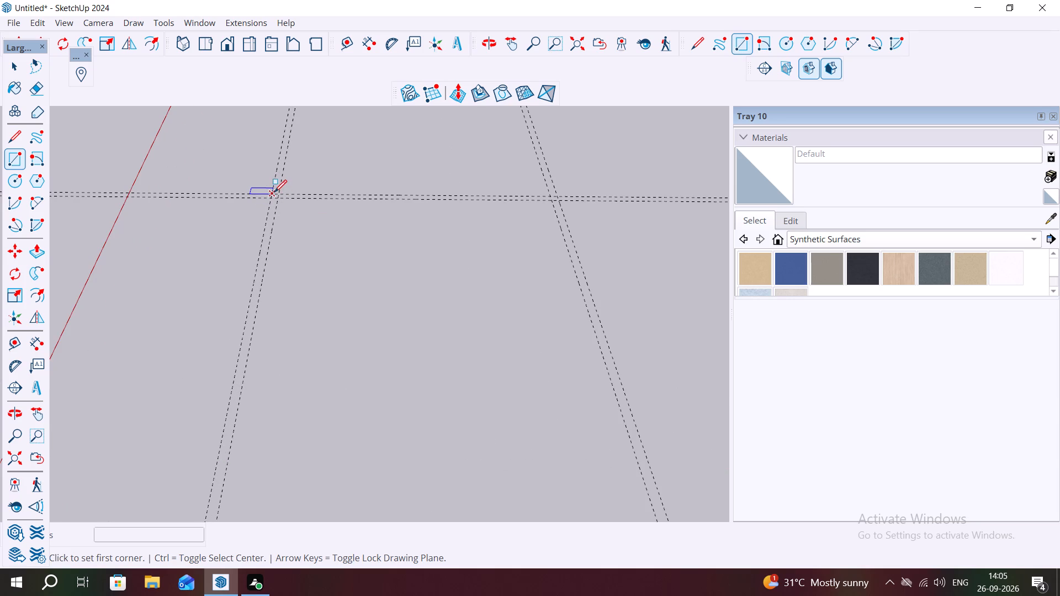
click(271, 196)
scroll(275, 145, down, 3)
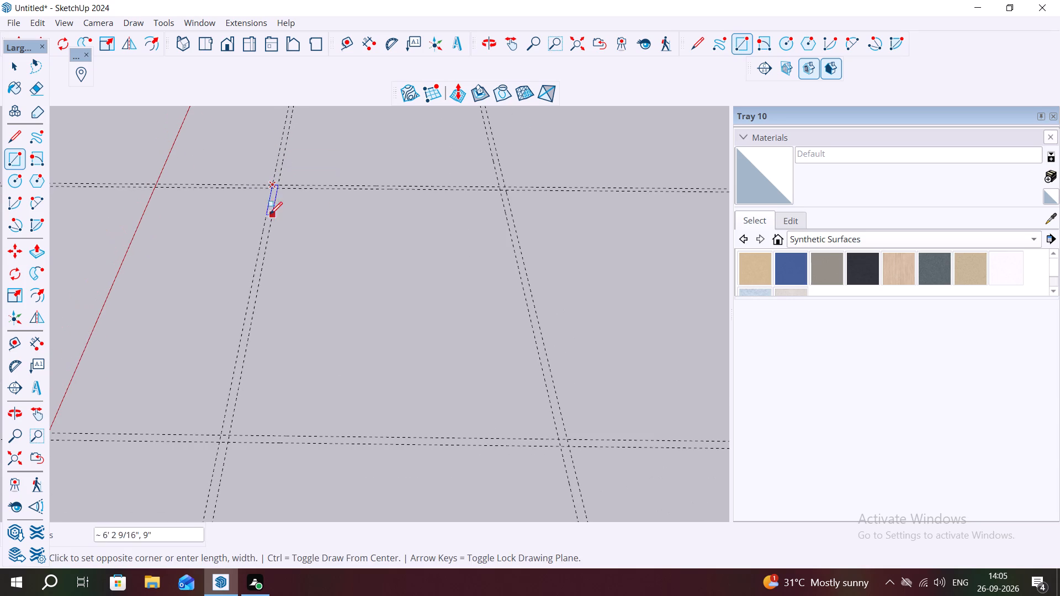
click(229, 444)
key(space)
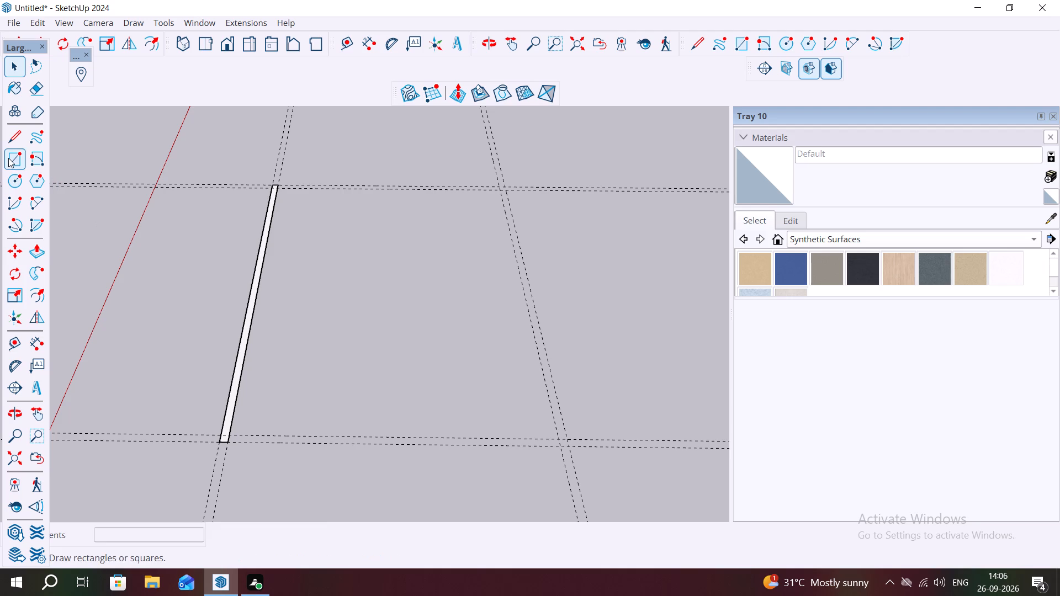
Draw a 9" by 30' wall rectangle along the near pair of guides, from the first wall's inner edge to the outermost guide.
click(12, 158)
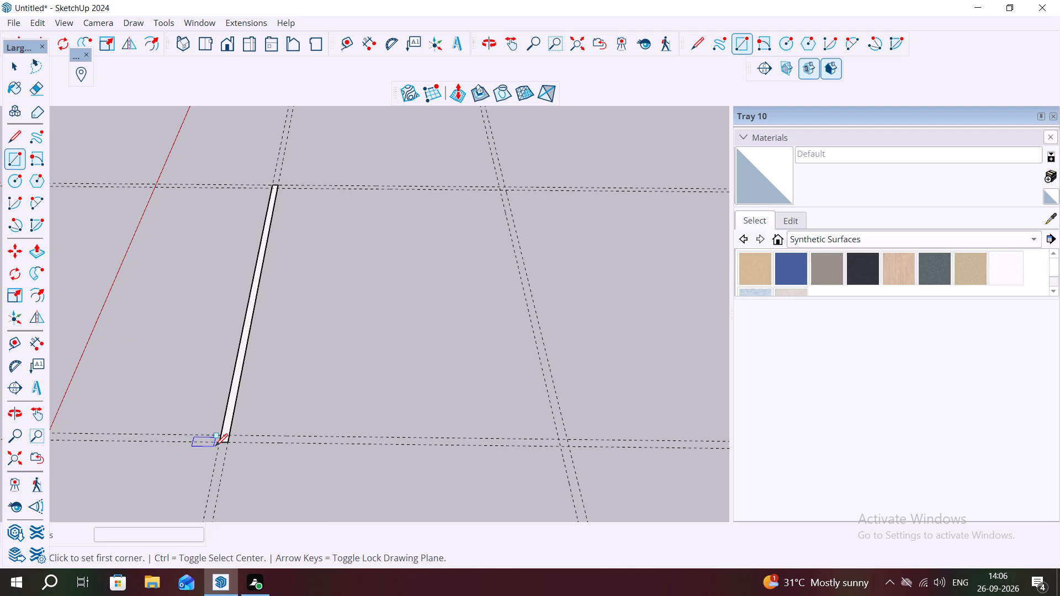
click(229, 435)
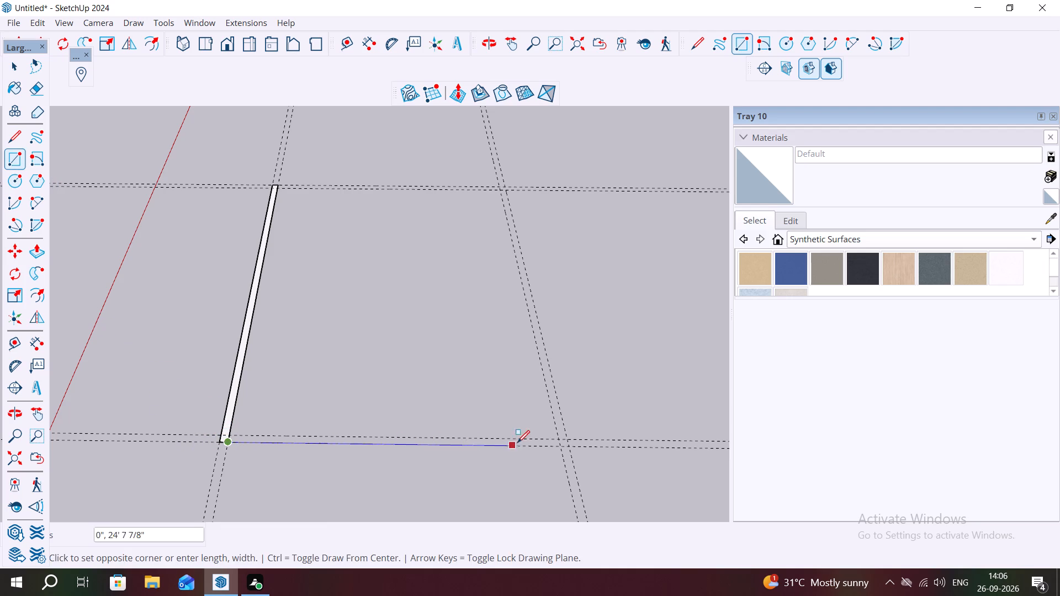
click(570, 441)
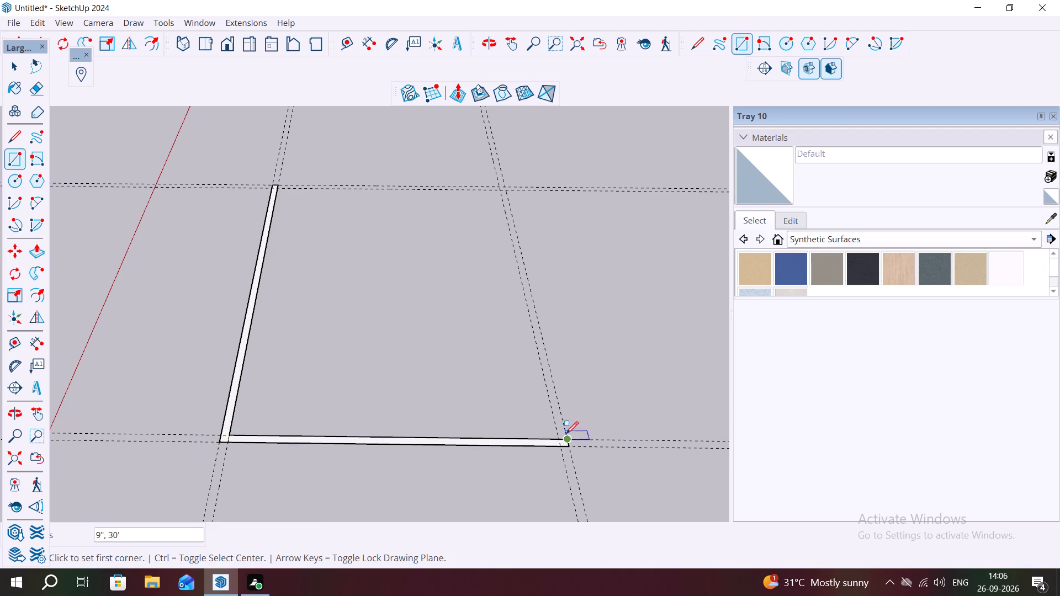
Draw a 40' by 9" wall rectangle opposite the first wall, from the far guide to the near wall's inner edge.
click(496, 188)
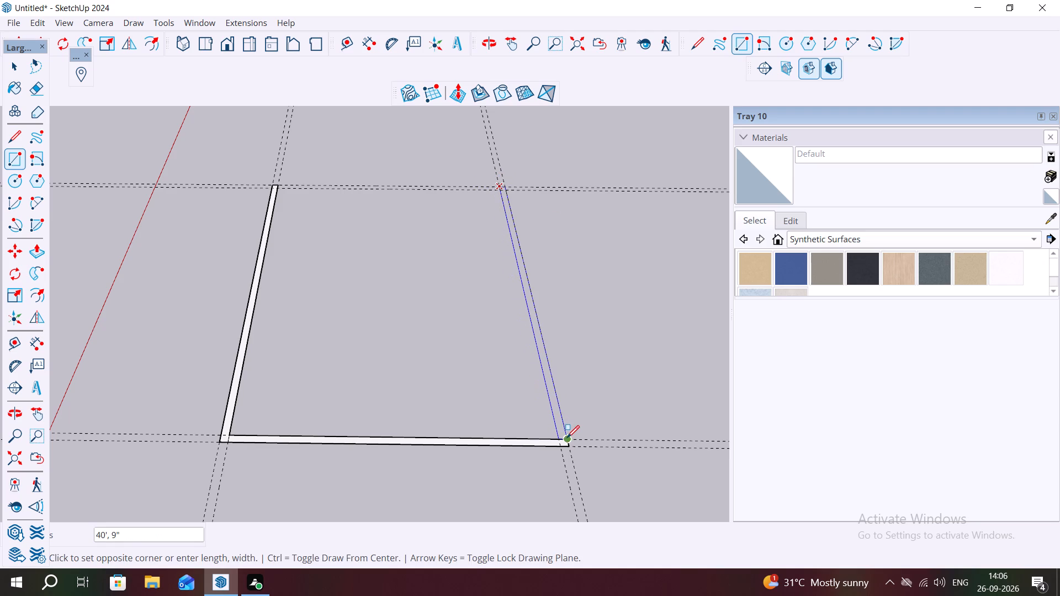
click(567, 438)
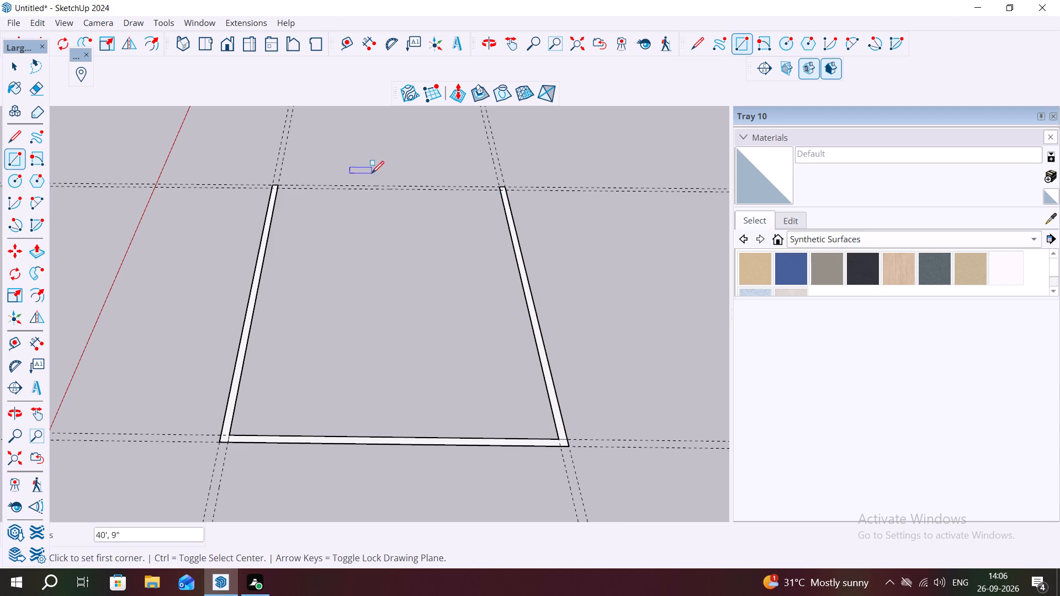
Draw a 9" by 29' 3" wall rectangle between the two side walls at the far end, closing the wall outline.
scroll(317, 173, up, 6)
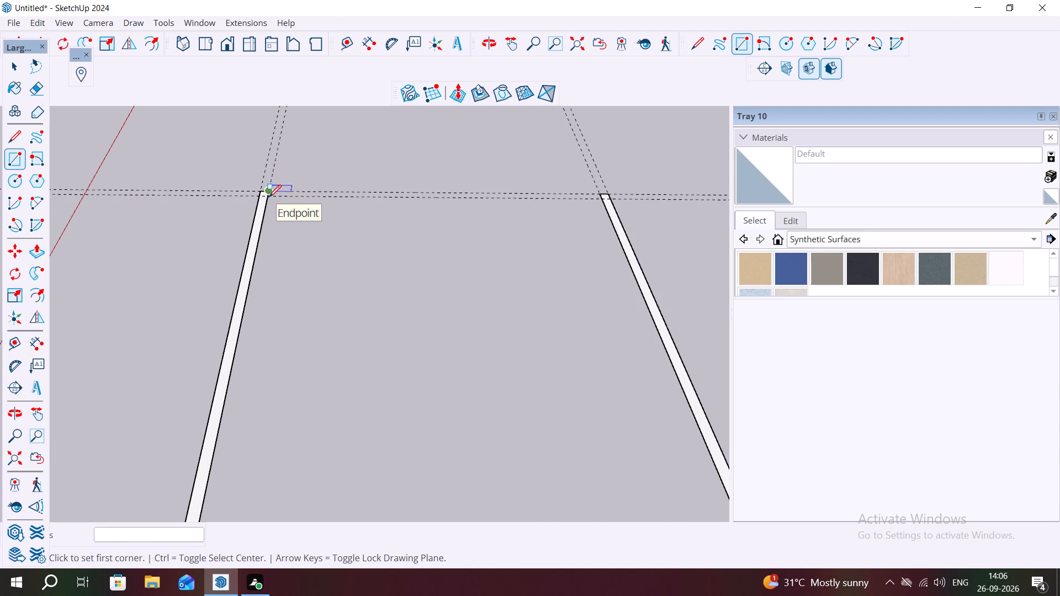
click(269, 197)
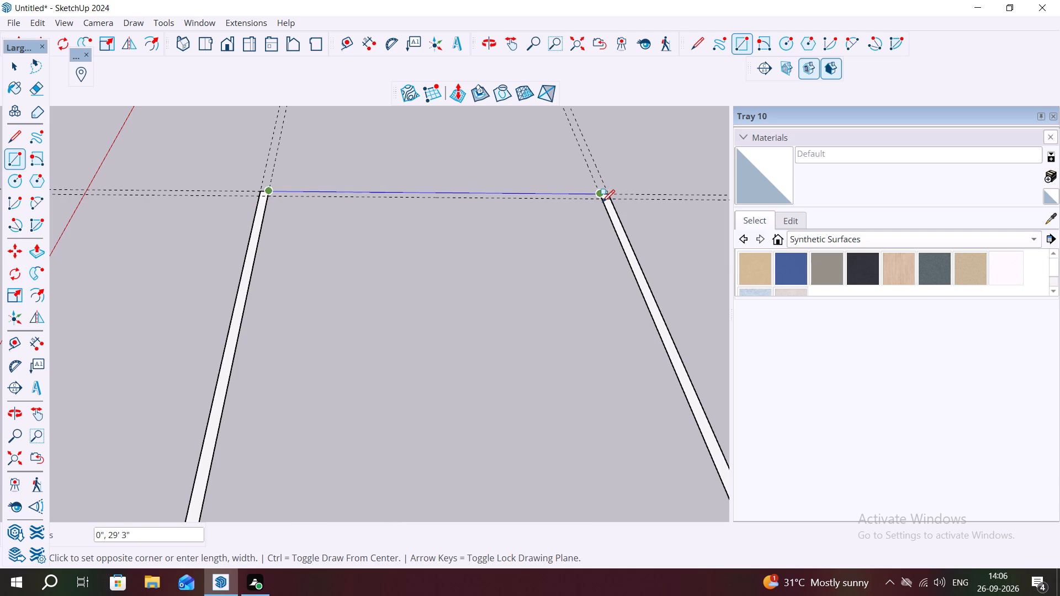
scroll(601, 200, up, 3)
scroll(592, 196, down, 1)
scroll(592, 196, up, 1)
scroll(592, 196, down, 1)
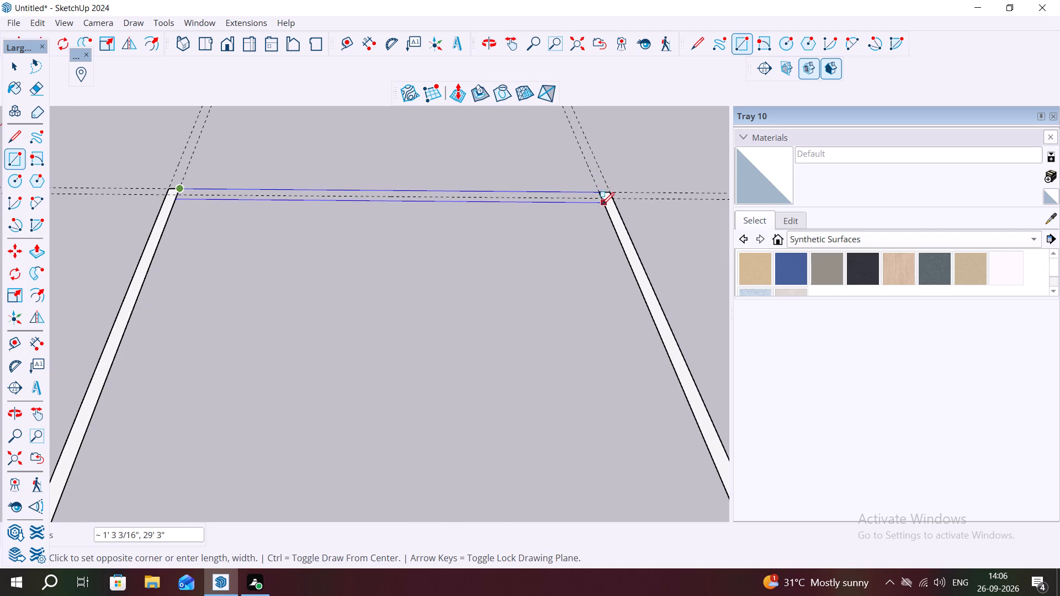
click(602, 201)
key(Escape)
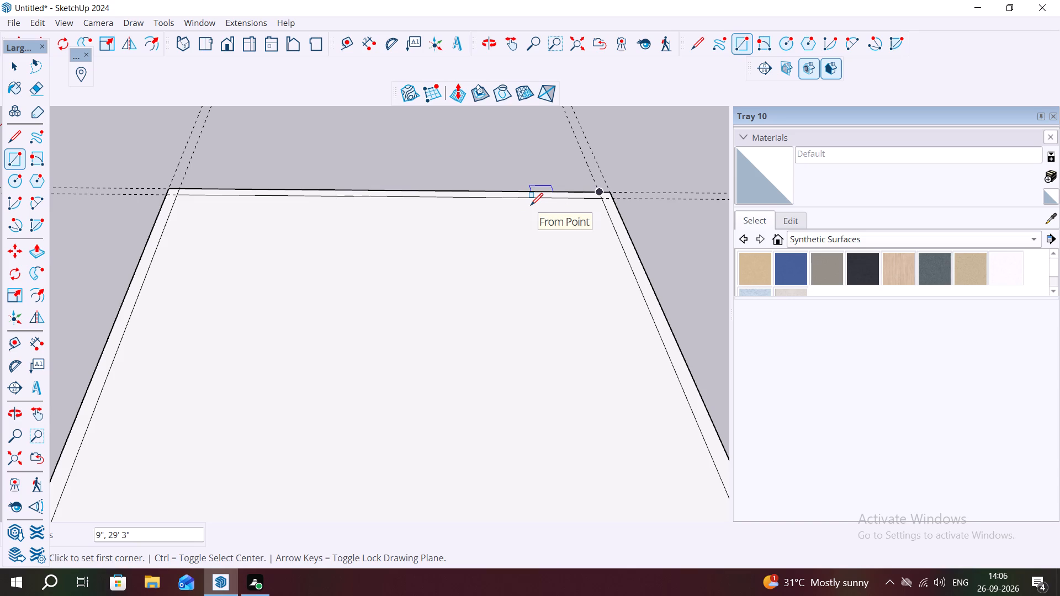
Erase the inner guide and the wall seam at the far corner away from the red axis.
key(e)
scroll(595, 179, up, 4)
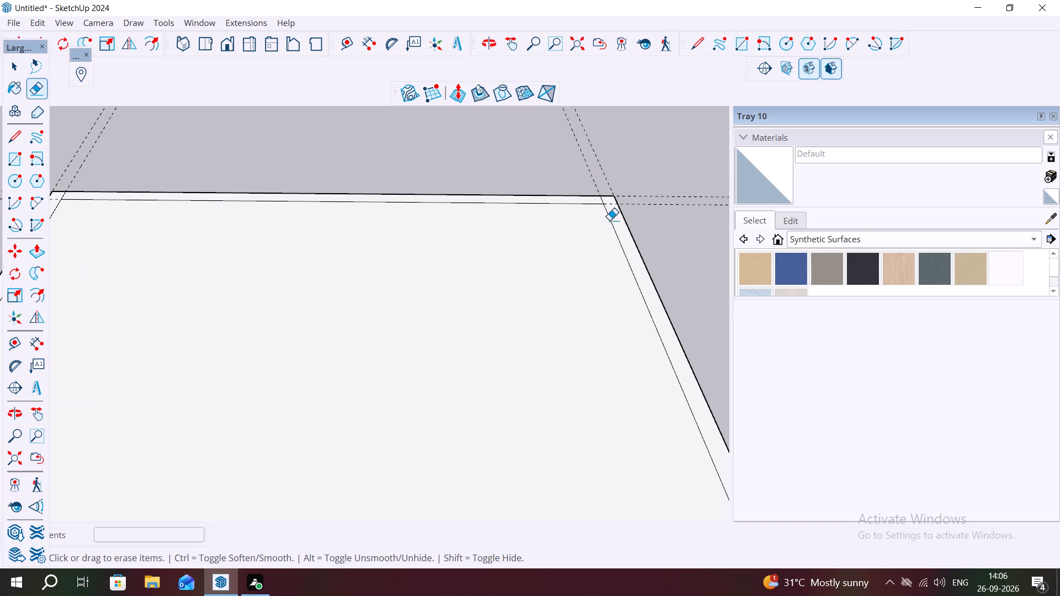
scroll(609, 220, up, 1)
scroll(608, 207, down, 1)
scroll(608, 206, up, 11)
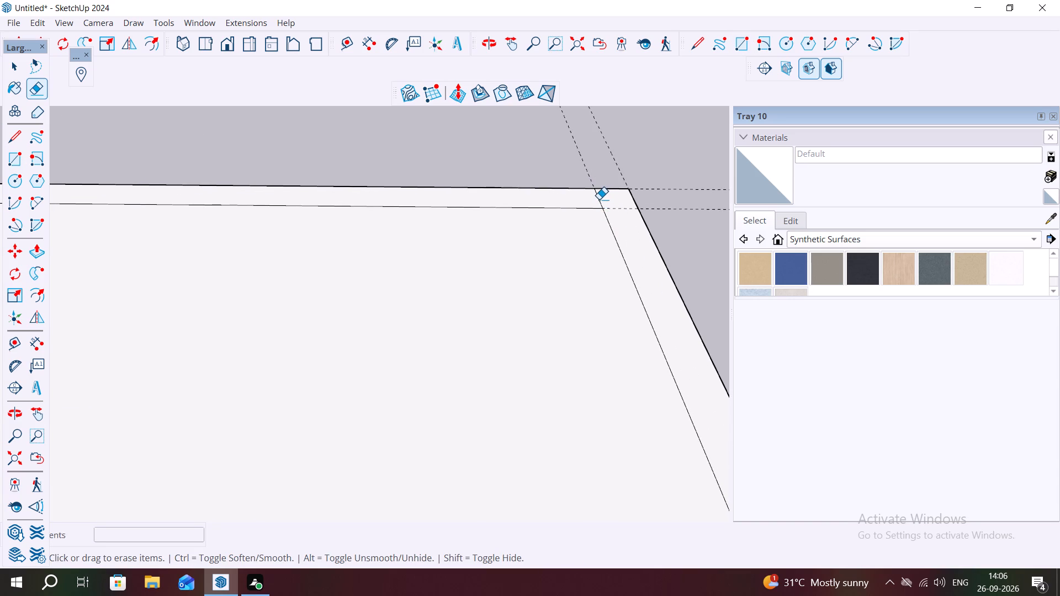
click(599, 199)
Erase the guides meeting at the far corner nearest the red axis, along with the seam line across the wall there.
scroll(508, 219, down, 14)
scroll(642, 155, up, 1)
scroll(650, 156, down, 1)
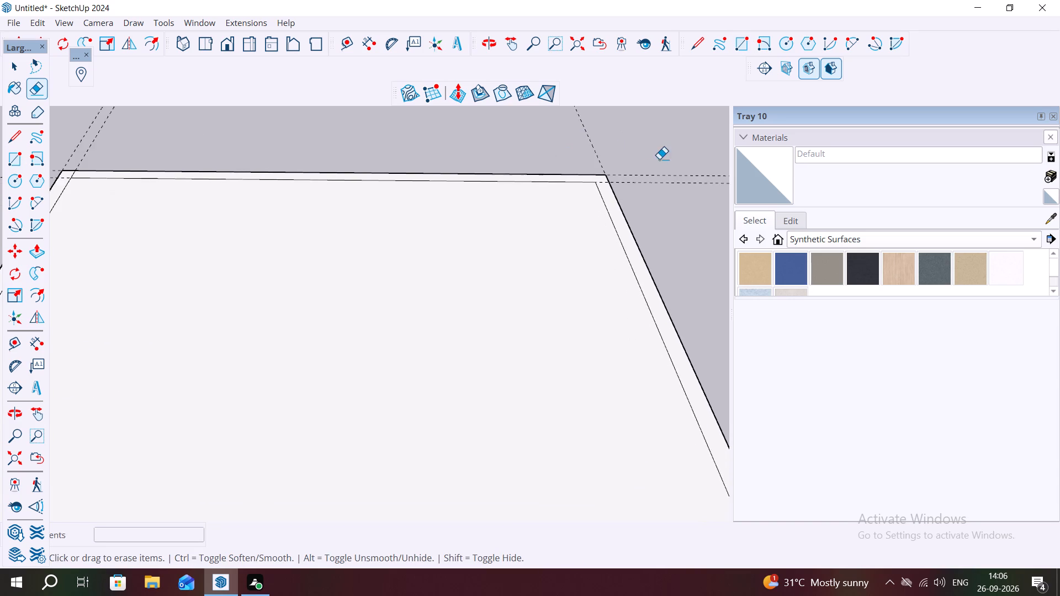
scroll(659, 159, up, 1)
scroll(661, 160, down, 1)
scroll(662, 161, up, 1)
scroll(665, 162, down, 1)
scroll(672, 168, up, 1)
scroll(692, 185, down, 5)
scroll(424, 180, down, 4)
scroll(208, 161, up, 10)
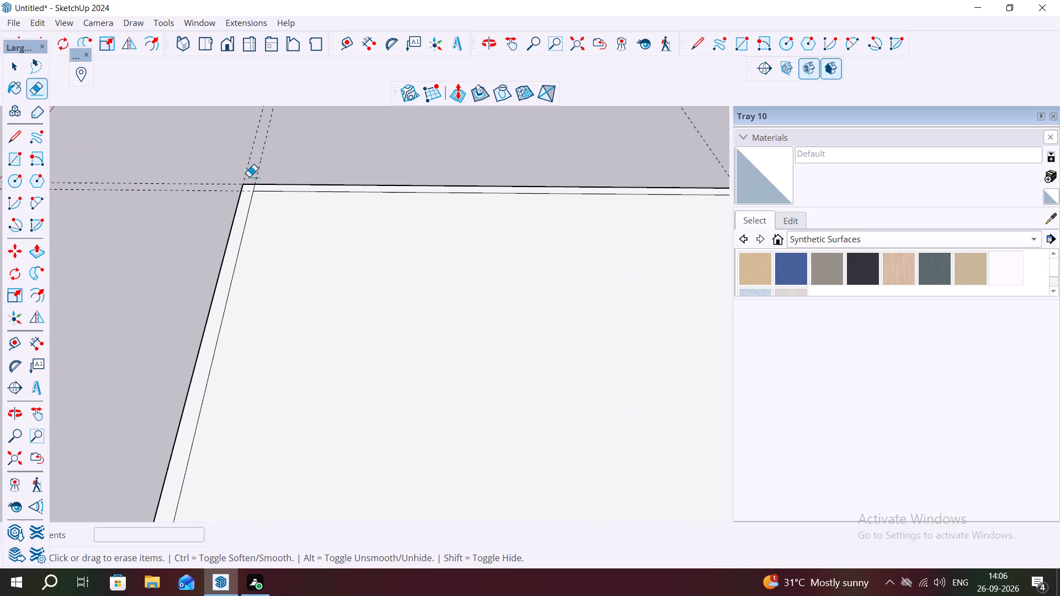
scroll(249, 177, up, 1)
scroll(249, 177, down, 1)
scroll(219, 203, up, 1)
scroll(219, 203, down, 1)
scroll(220, 201, up, 5)
scroll(226, 191, down, 1)
scroll(226, 191, up, 6)
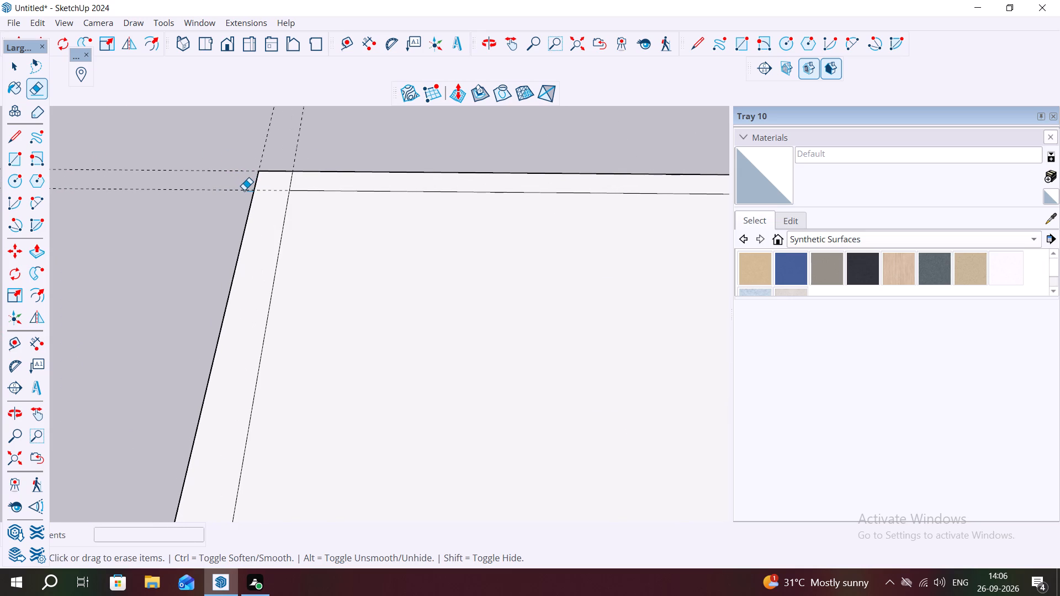
click(244, 190)
click(250, 168)
click(261, 161)
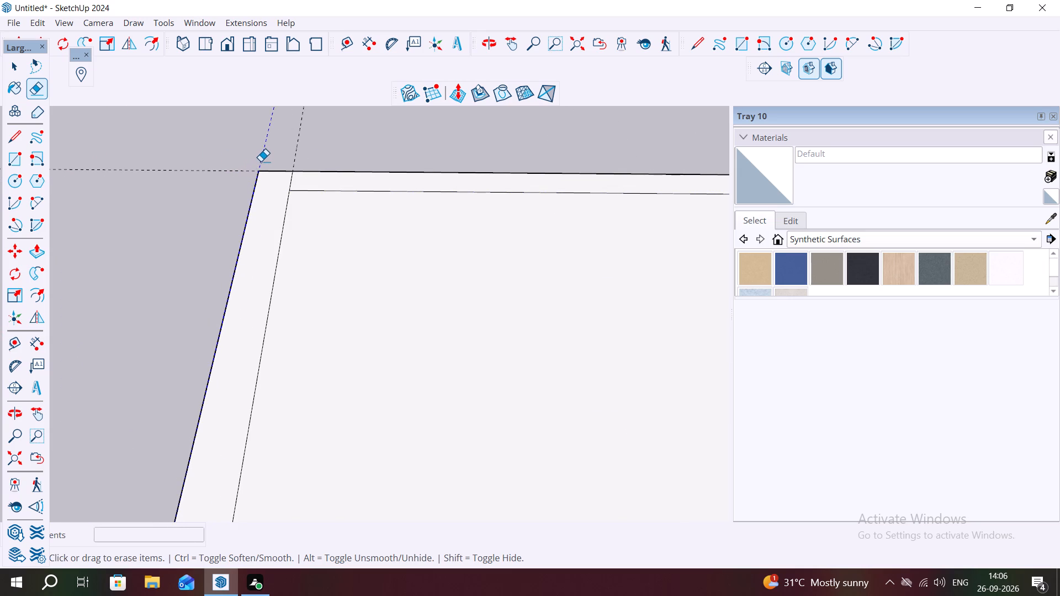
click(246, 168)
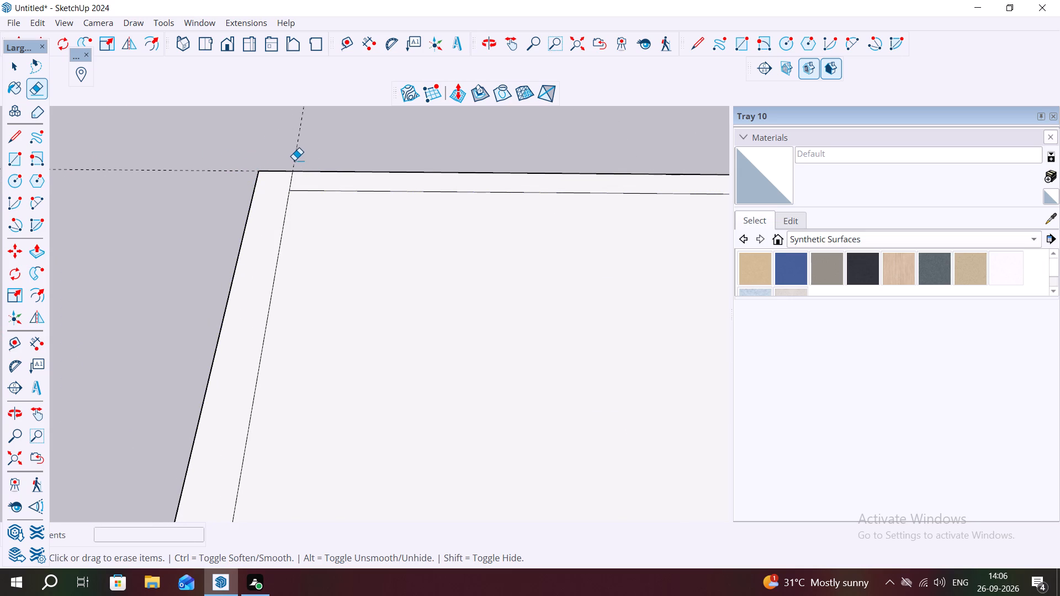
click(294, 160)
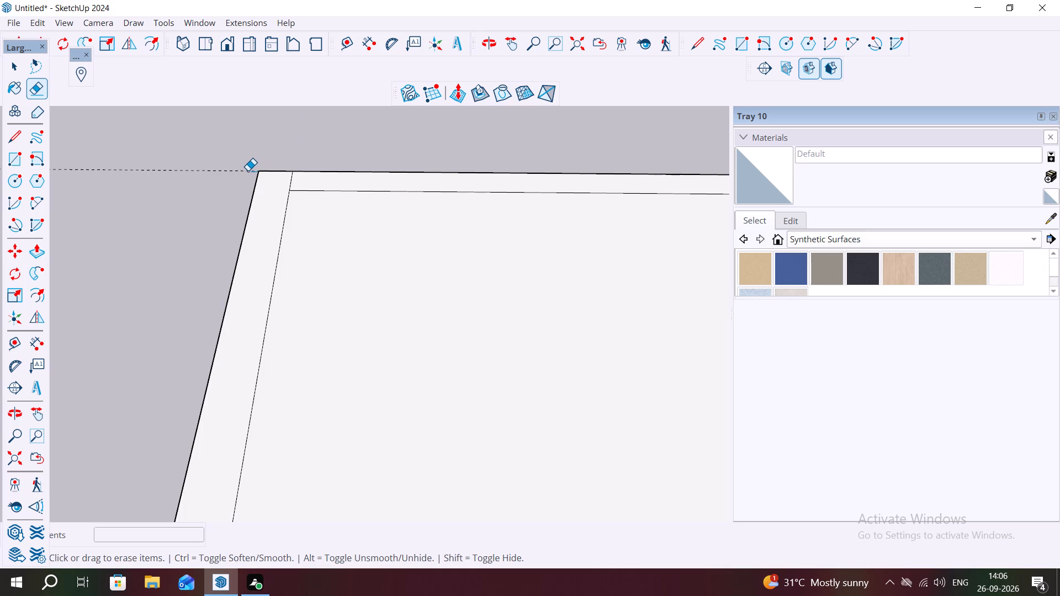
click(248, 171)
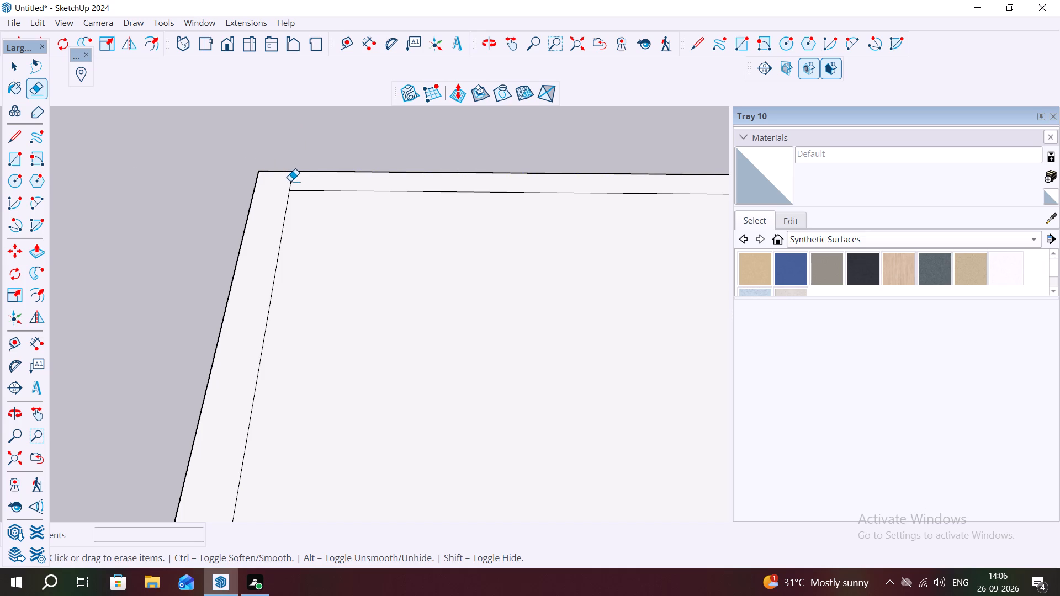
click(290, 181)
Erase the three remaining guides at the near corner away from the red axis, plus the wall seam there.
scroll(199, 184, down, 18)
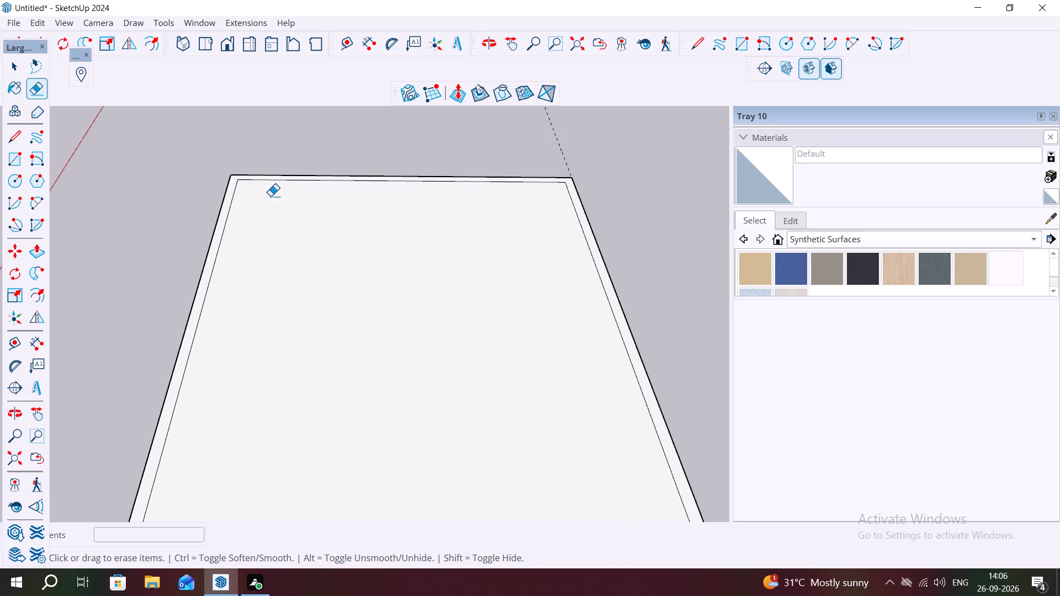
scroll(271, 196, down, 8)
scroll(415, 338, up, 7)
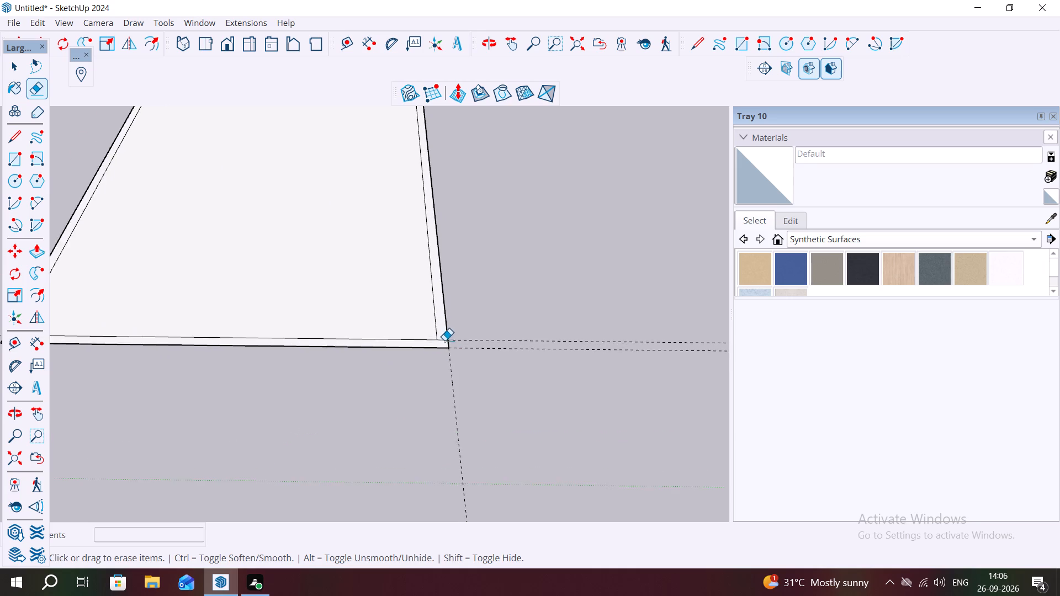
scroll(444, 340, up, 6)
scroll(448, 352, down, 1)
scroll(448, 351, up, 5)
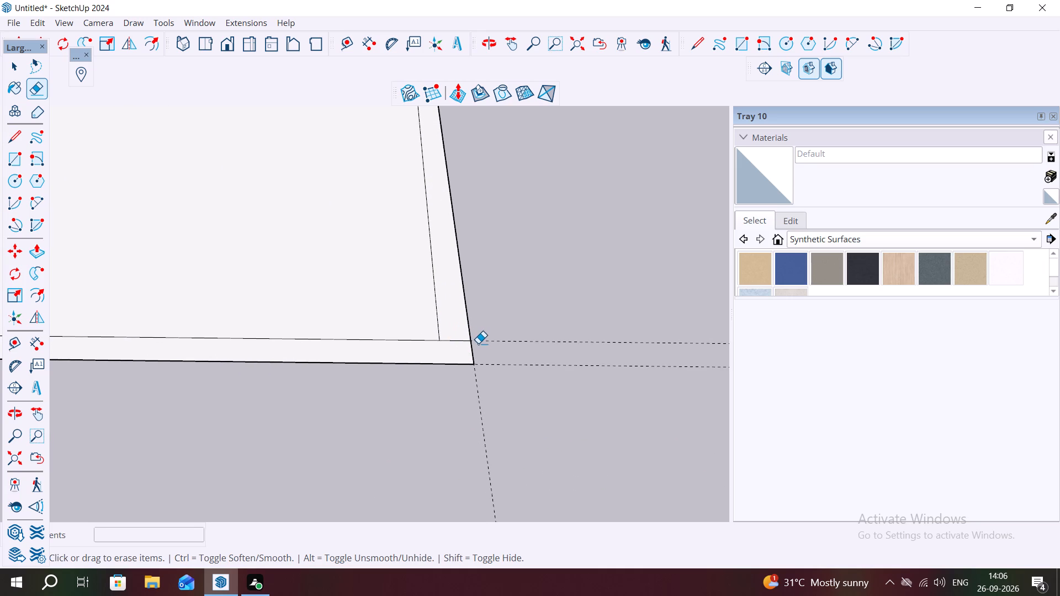
click(481, 339)
click(484, 366)
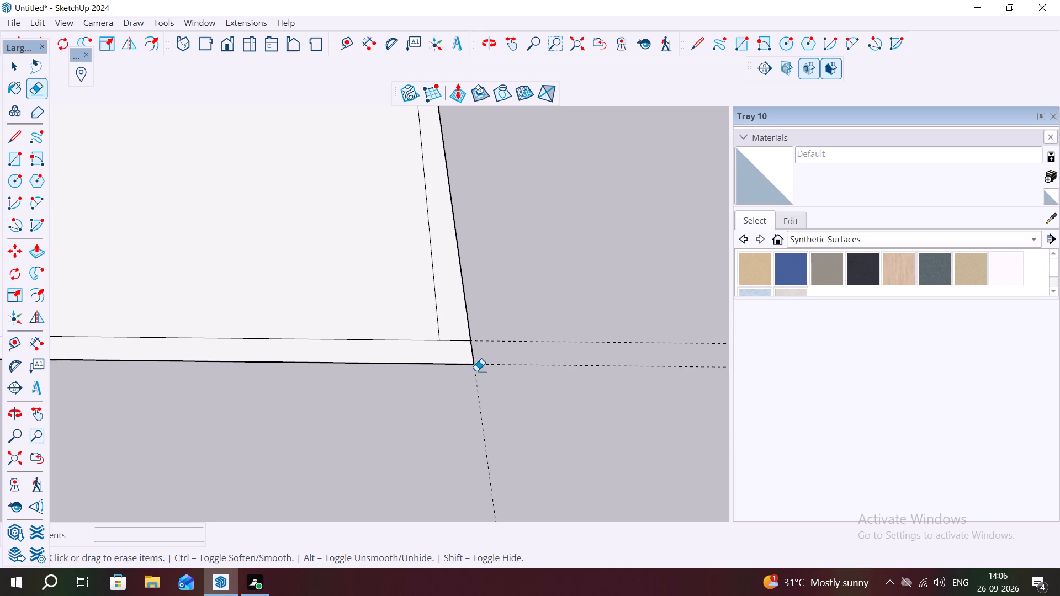
click(476, 375)
click(481, 363)
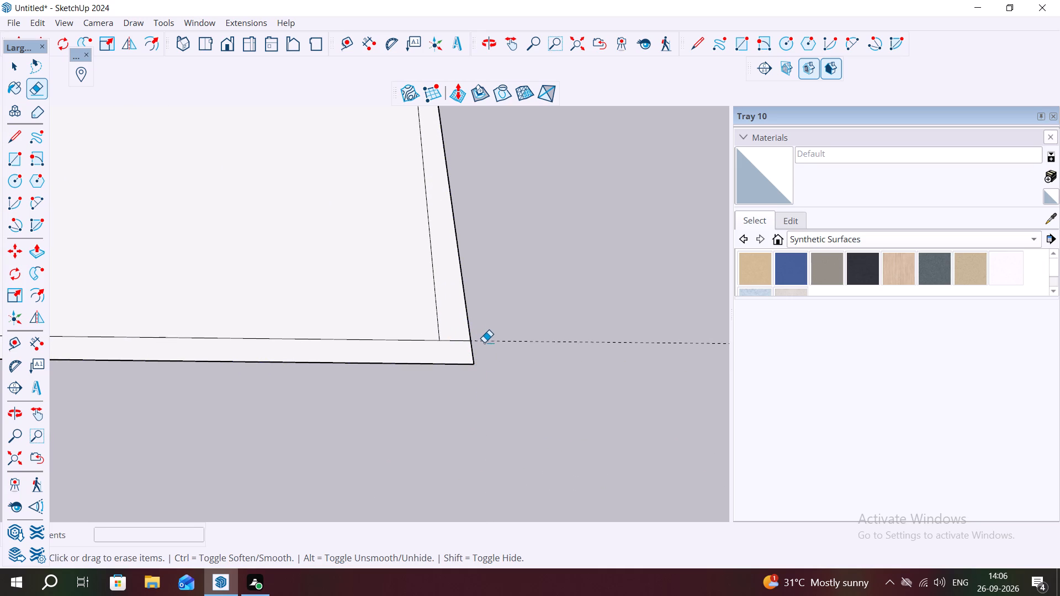
click(485, 339)
click(461, 342)
Erase the wall seam at the near corner closest to the red axis, leaving one continuous wall ring.
scroll(467, 337, up, 2)
scroll(497, 335, down, 5)
scroll(634, 311, up, 1)
scroll(635, 311, down, 1)
scroll(639, 311, up, 1)
scroll(650, 309, down, 3)
scroll(718, 312, up, 1)
scroll(718, 312, down, 13)
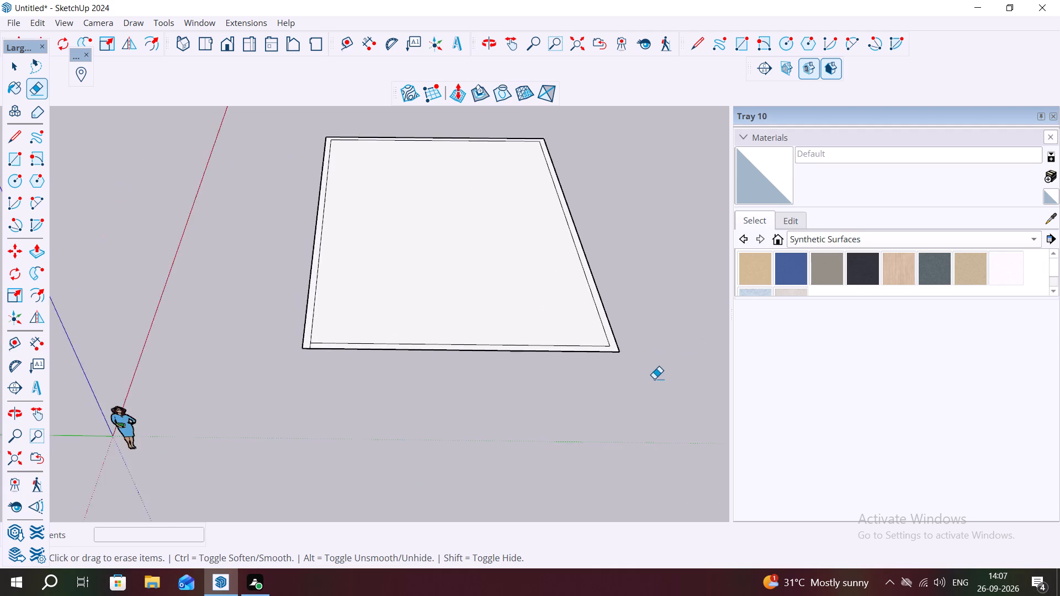
scroll(322, 341, down, 1)
scroll(322, 341, up, 7)
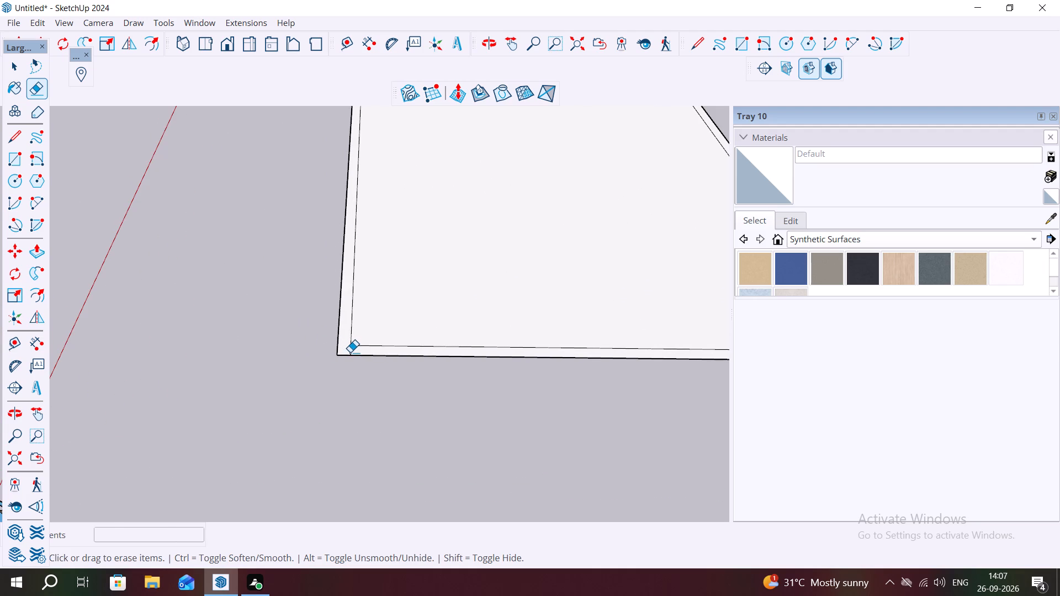
click(351, 352)
scroll(227, 335, down, 7)
scroll(118, 317, up, 1)
scroll(118, 317, down, 1)
key(Escape)
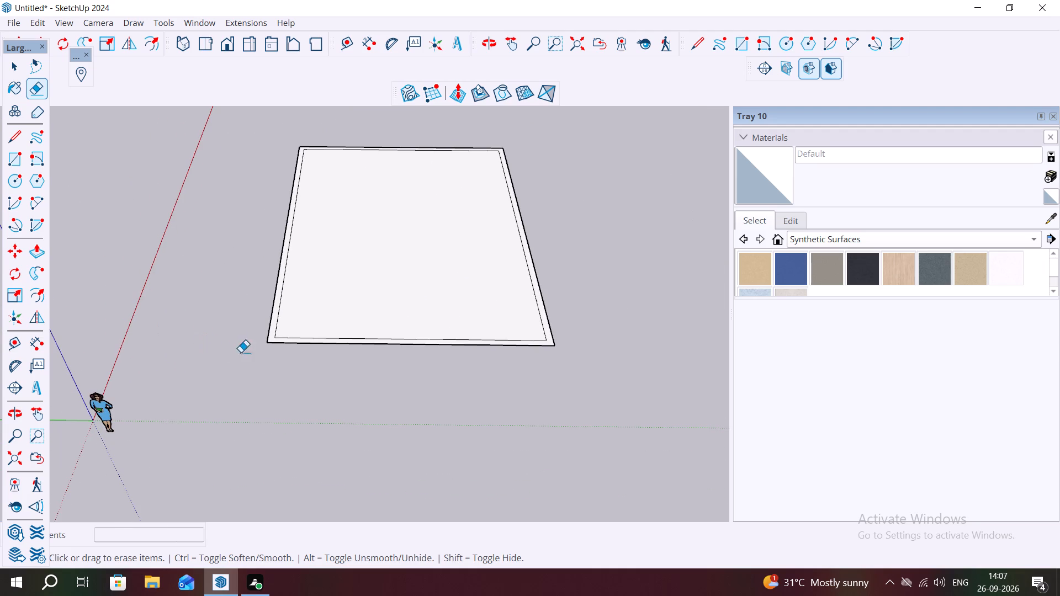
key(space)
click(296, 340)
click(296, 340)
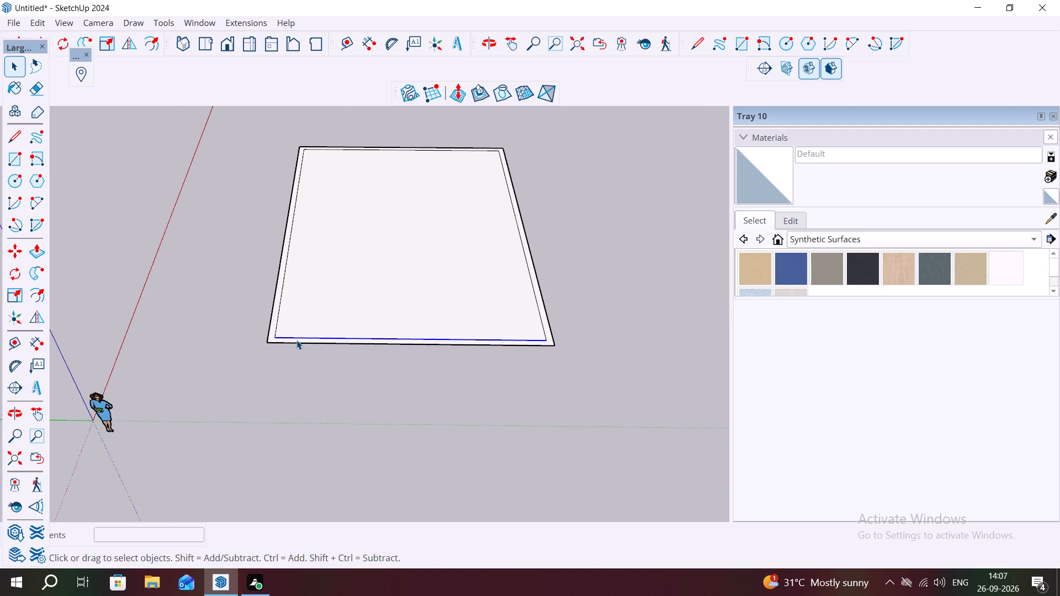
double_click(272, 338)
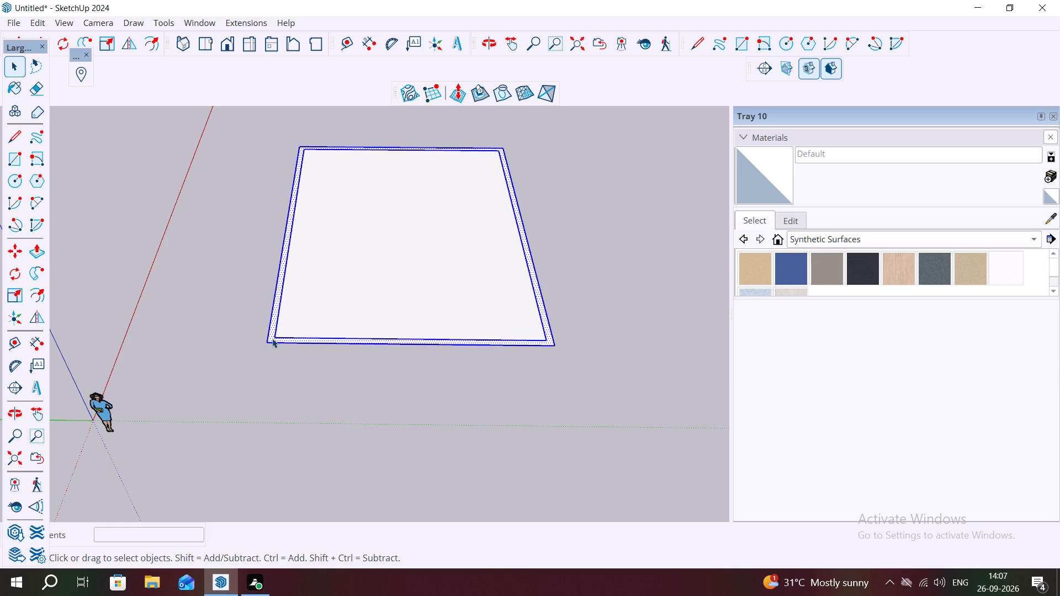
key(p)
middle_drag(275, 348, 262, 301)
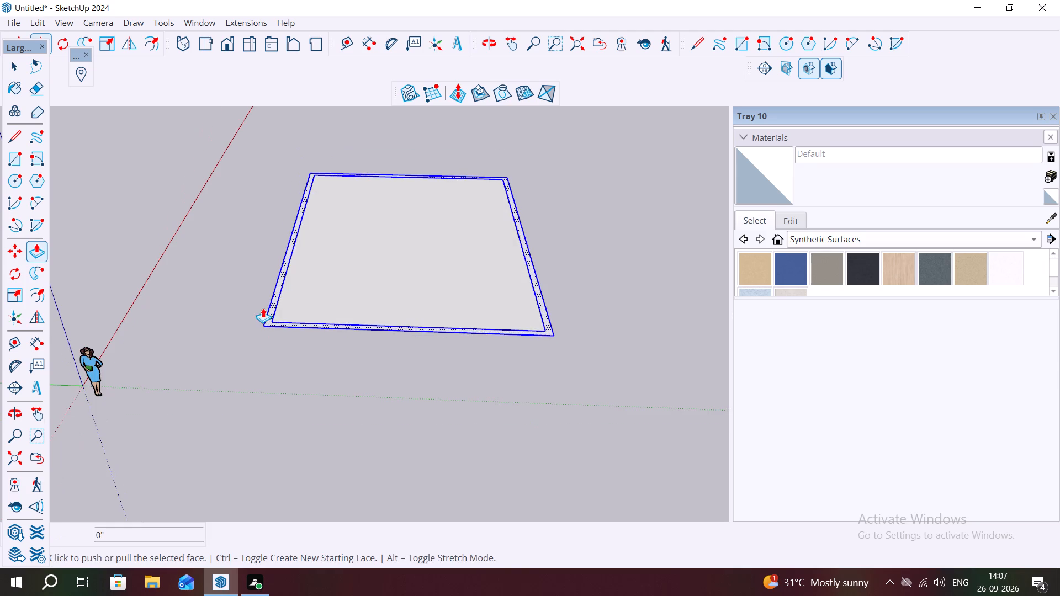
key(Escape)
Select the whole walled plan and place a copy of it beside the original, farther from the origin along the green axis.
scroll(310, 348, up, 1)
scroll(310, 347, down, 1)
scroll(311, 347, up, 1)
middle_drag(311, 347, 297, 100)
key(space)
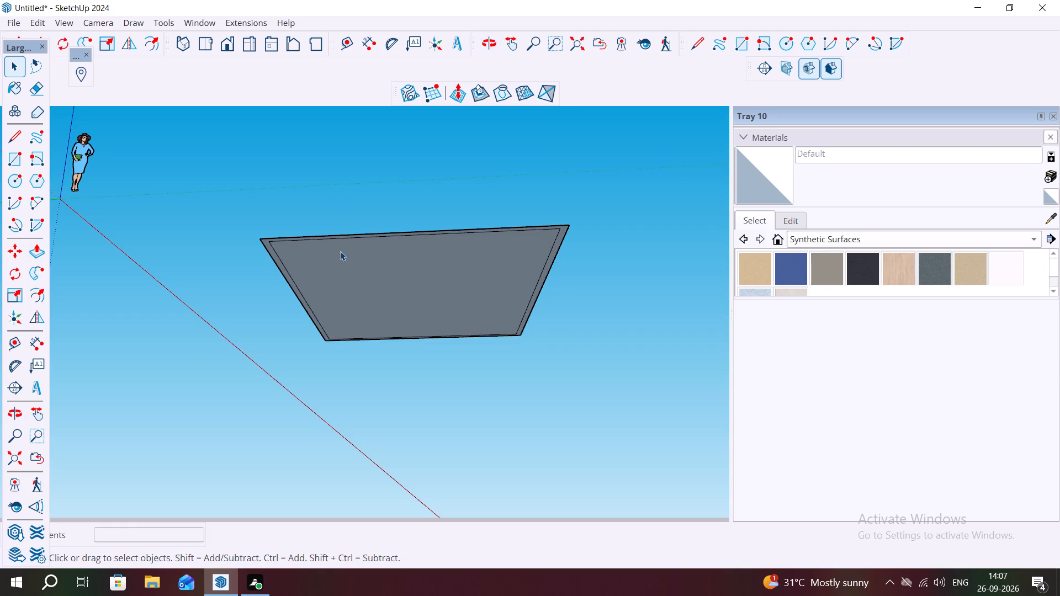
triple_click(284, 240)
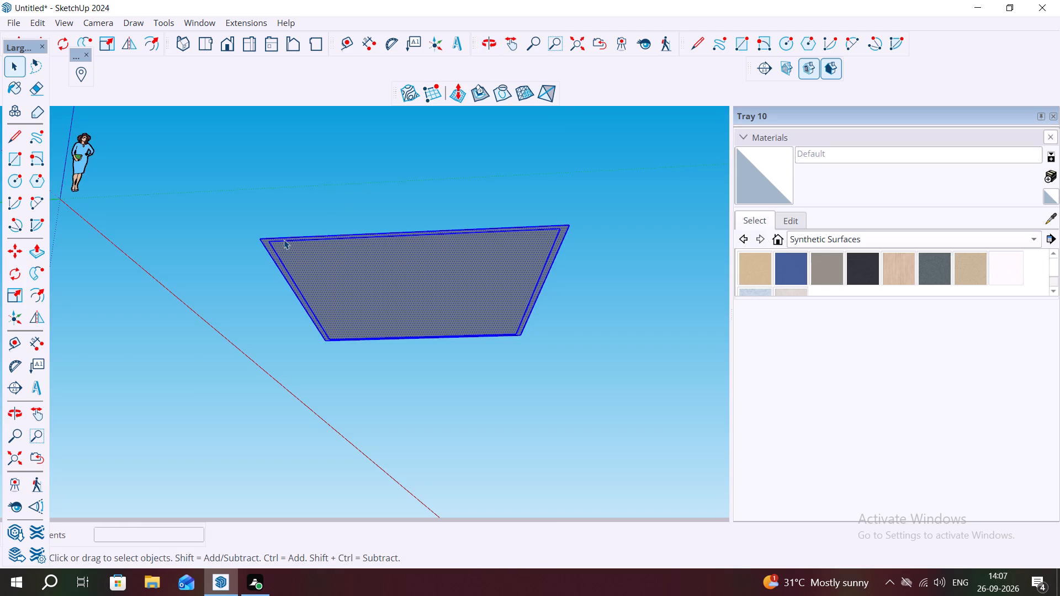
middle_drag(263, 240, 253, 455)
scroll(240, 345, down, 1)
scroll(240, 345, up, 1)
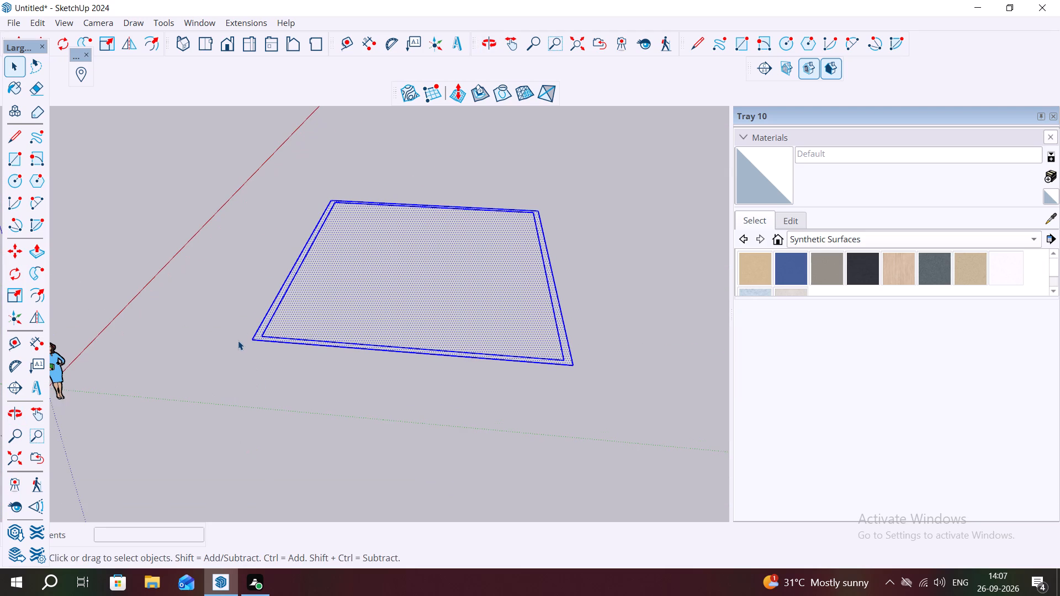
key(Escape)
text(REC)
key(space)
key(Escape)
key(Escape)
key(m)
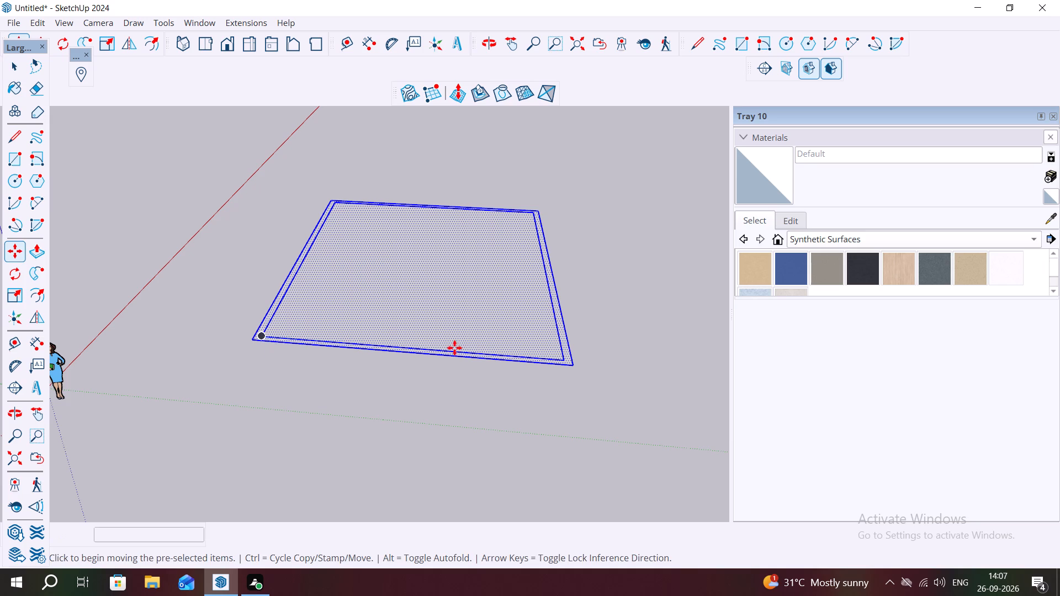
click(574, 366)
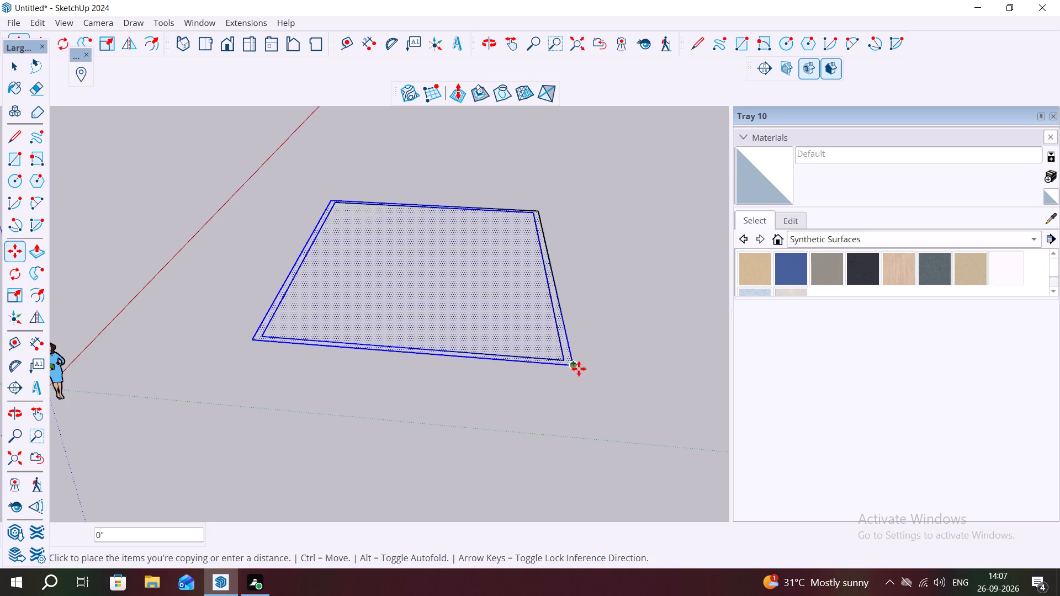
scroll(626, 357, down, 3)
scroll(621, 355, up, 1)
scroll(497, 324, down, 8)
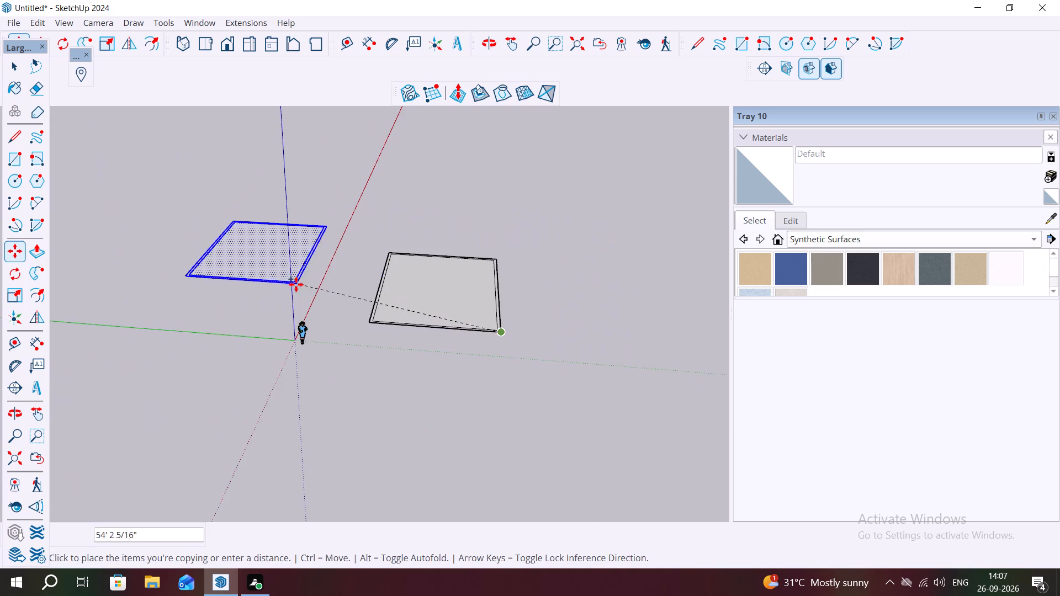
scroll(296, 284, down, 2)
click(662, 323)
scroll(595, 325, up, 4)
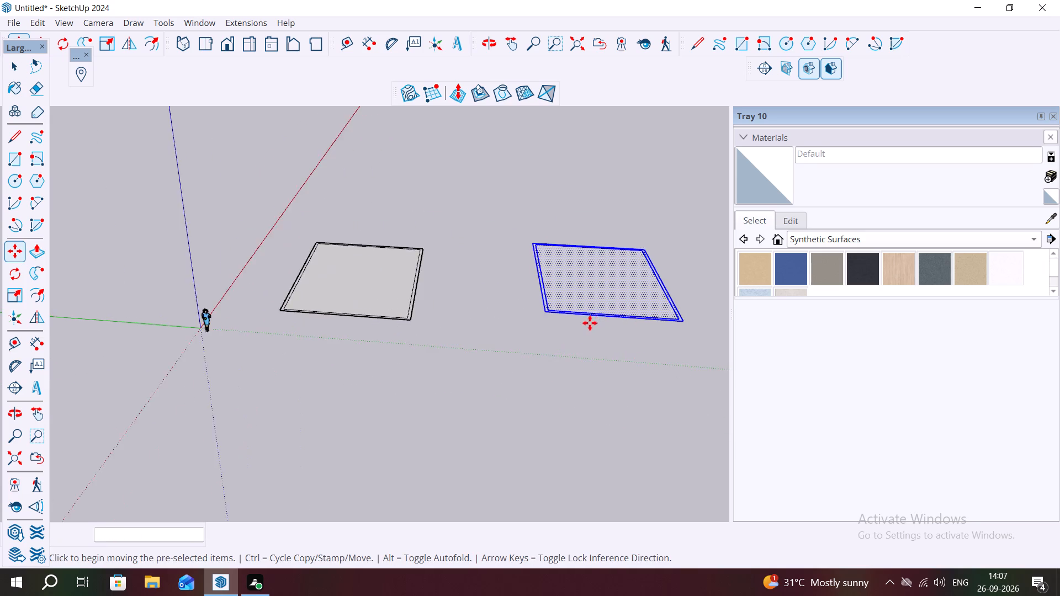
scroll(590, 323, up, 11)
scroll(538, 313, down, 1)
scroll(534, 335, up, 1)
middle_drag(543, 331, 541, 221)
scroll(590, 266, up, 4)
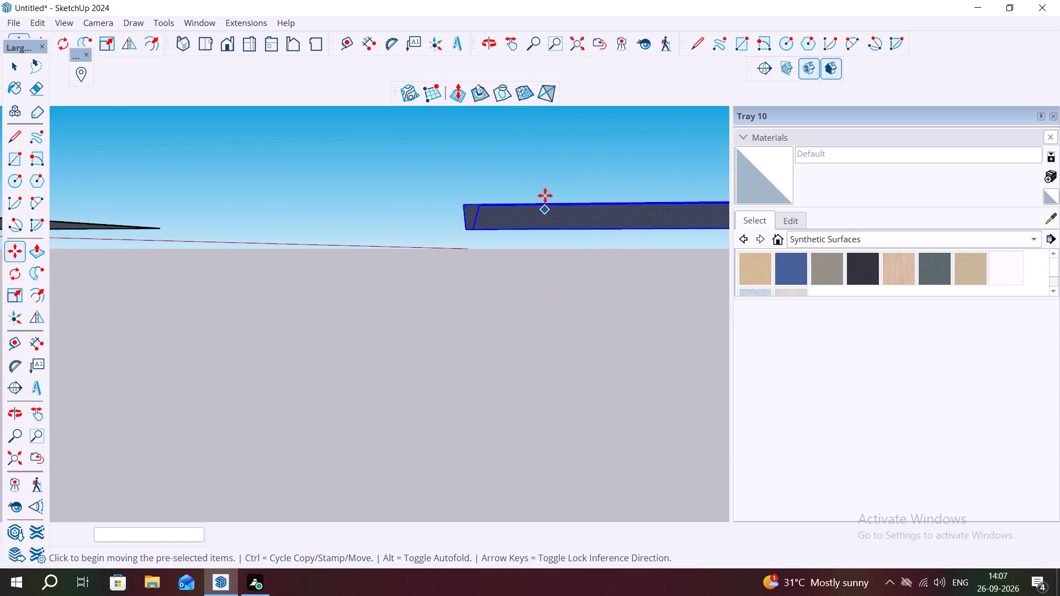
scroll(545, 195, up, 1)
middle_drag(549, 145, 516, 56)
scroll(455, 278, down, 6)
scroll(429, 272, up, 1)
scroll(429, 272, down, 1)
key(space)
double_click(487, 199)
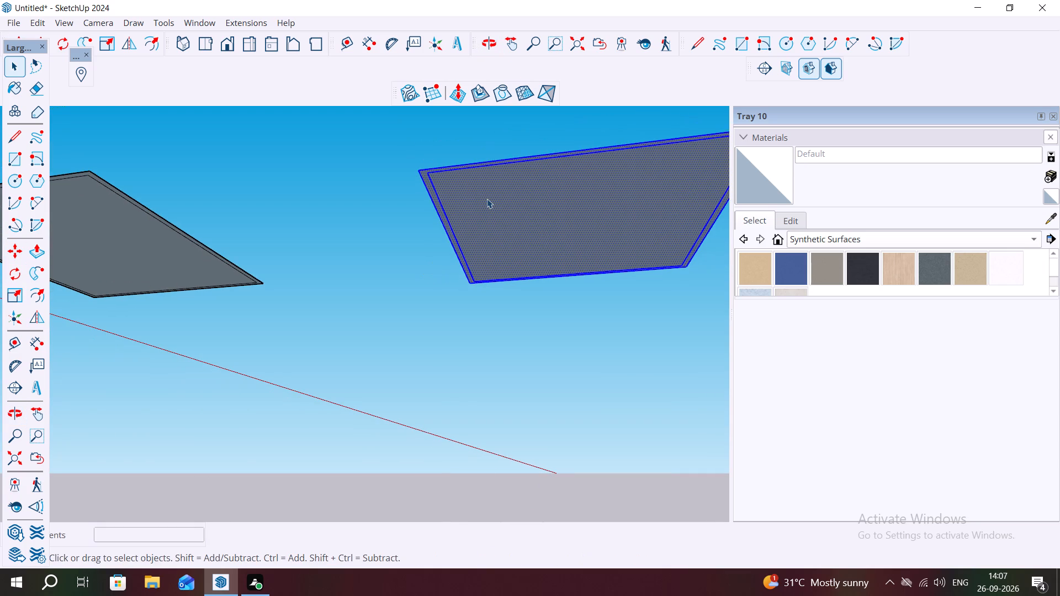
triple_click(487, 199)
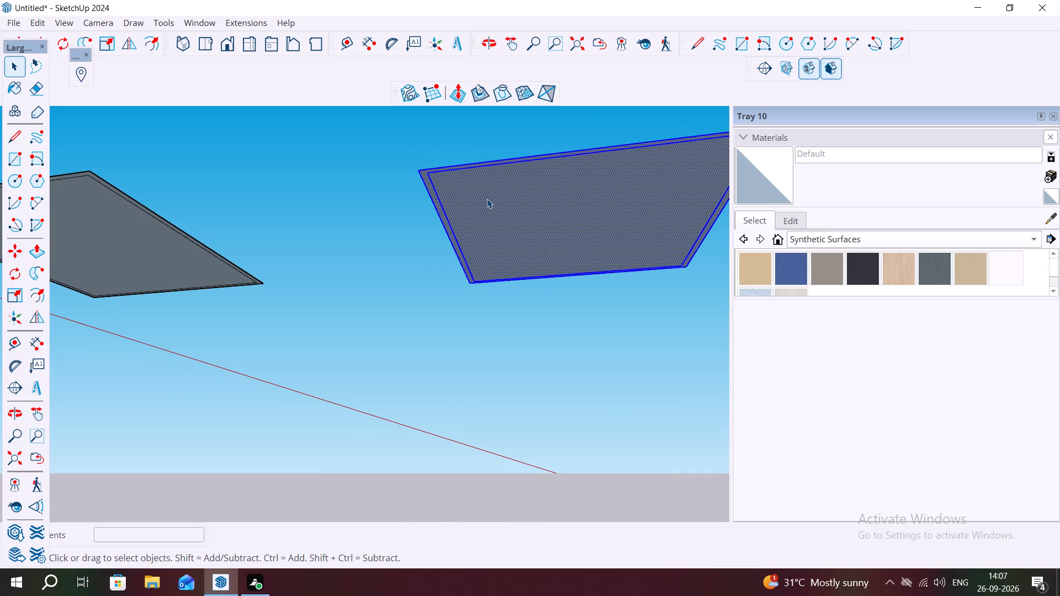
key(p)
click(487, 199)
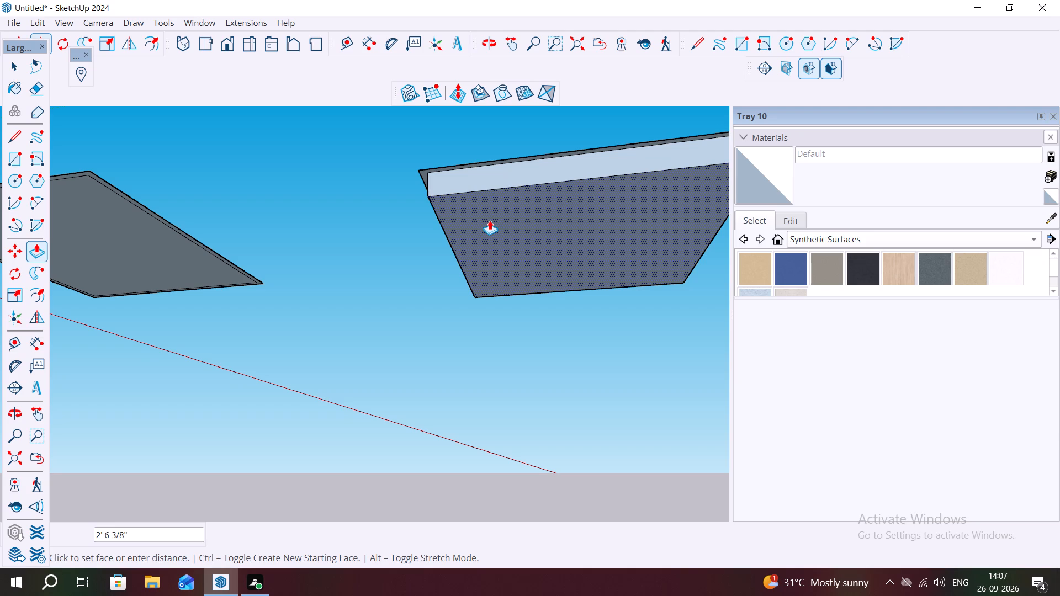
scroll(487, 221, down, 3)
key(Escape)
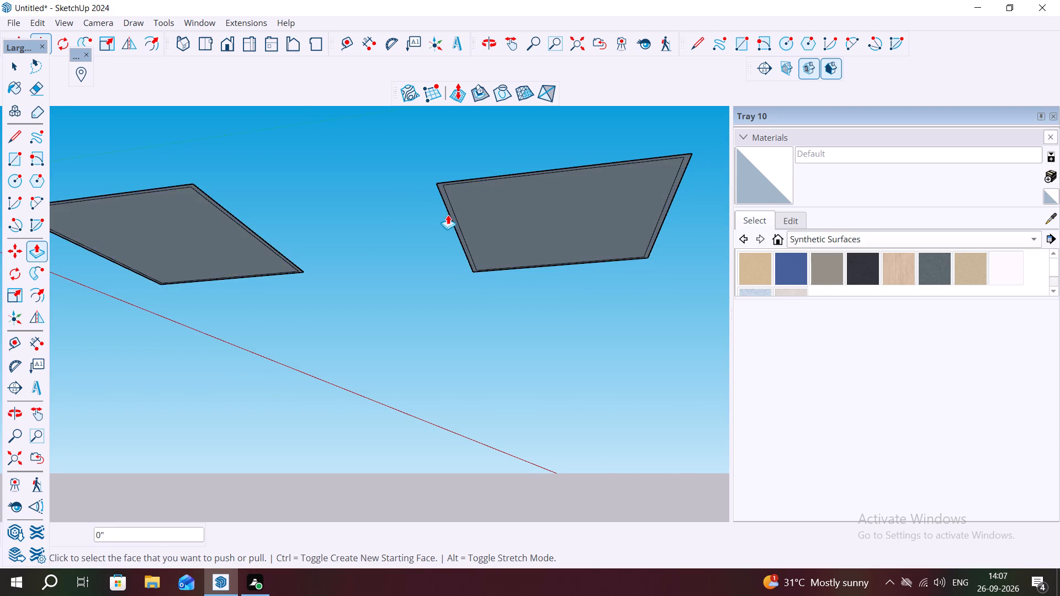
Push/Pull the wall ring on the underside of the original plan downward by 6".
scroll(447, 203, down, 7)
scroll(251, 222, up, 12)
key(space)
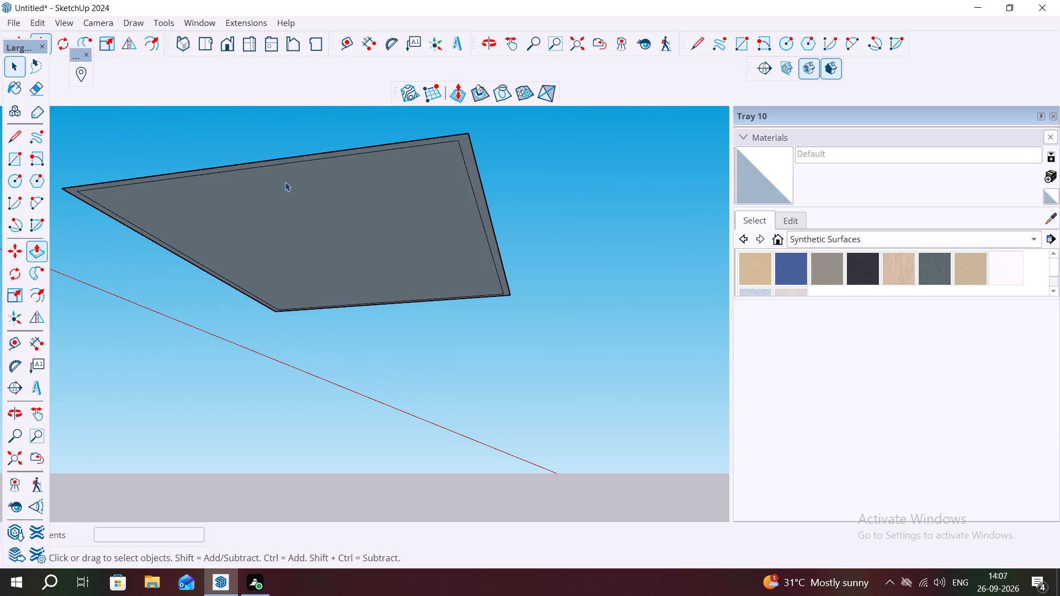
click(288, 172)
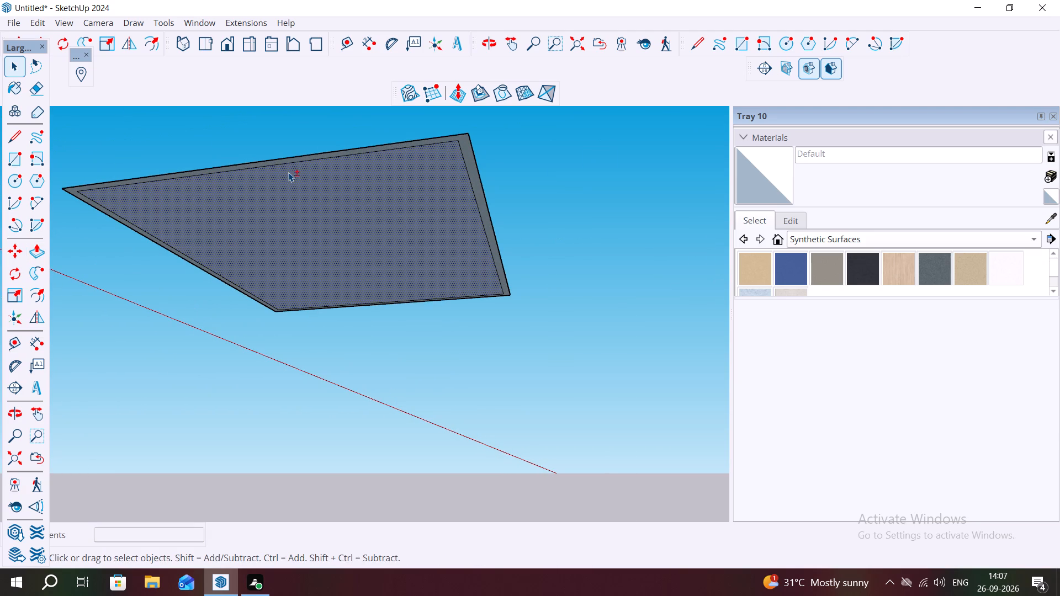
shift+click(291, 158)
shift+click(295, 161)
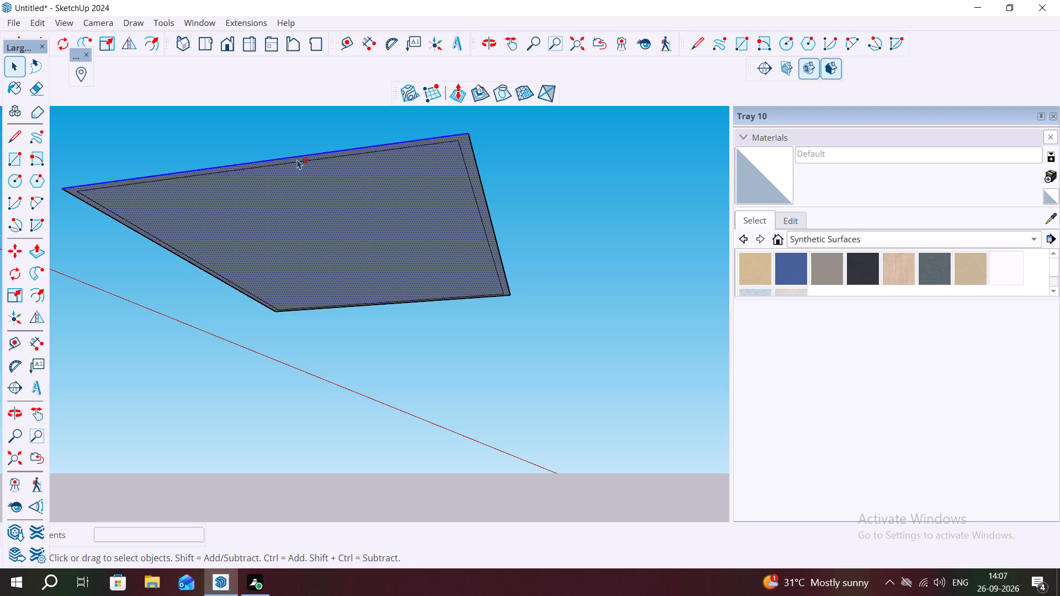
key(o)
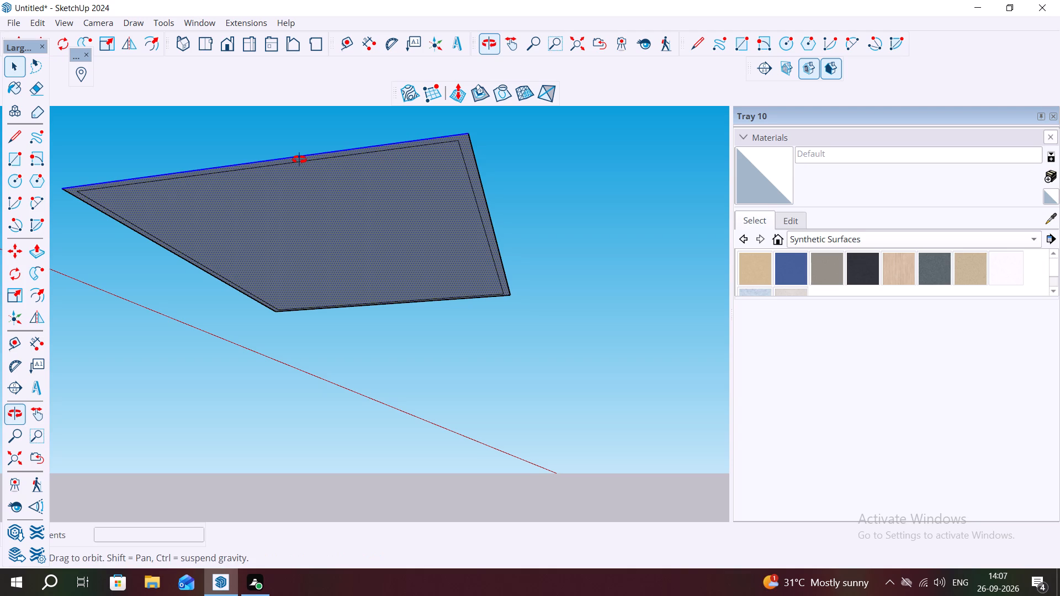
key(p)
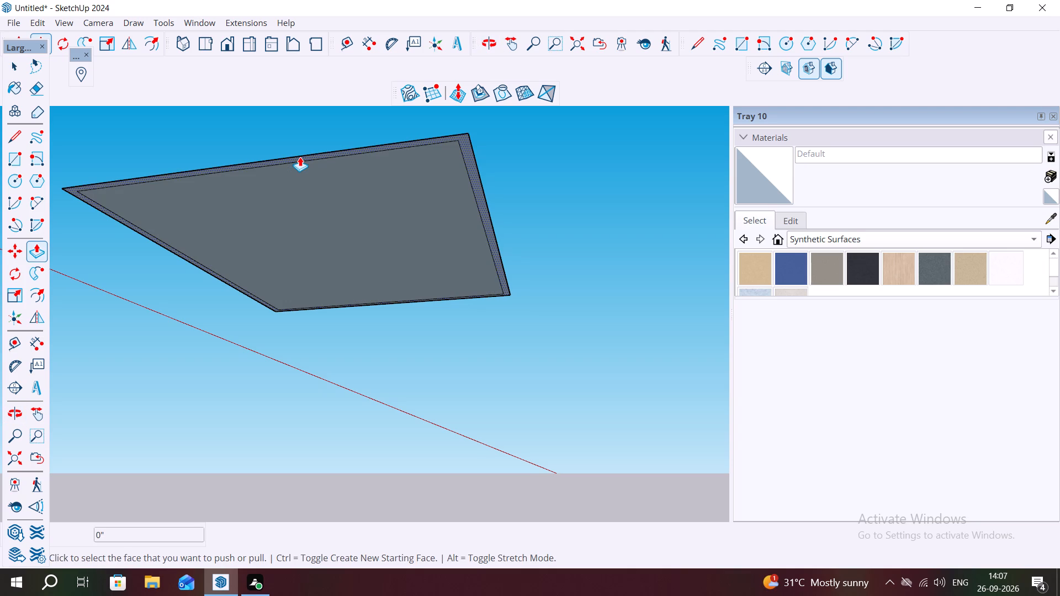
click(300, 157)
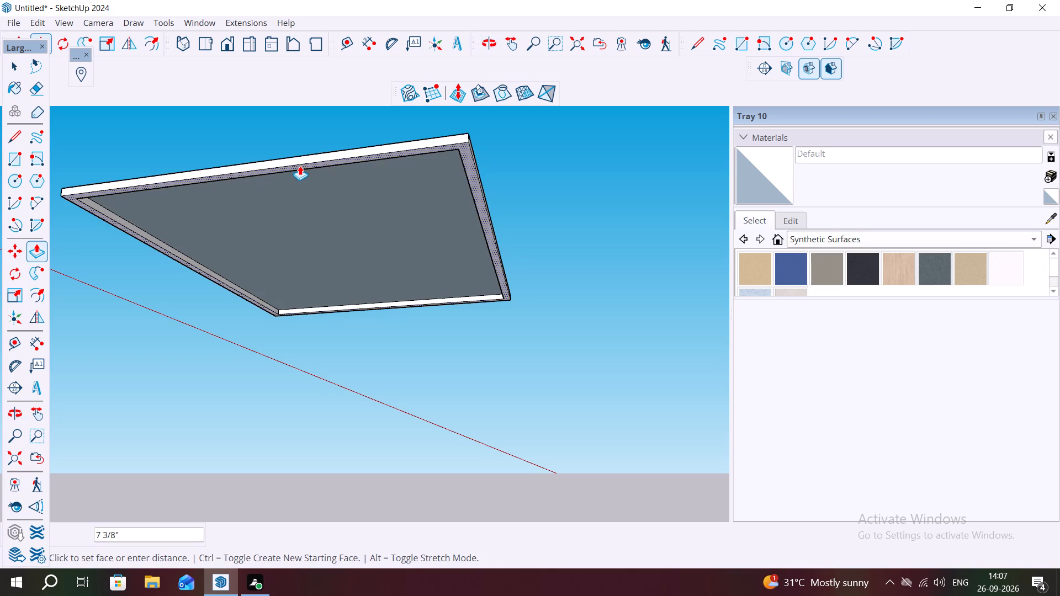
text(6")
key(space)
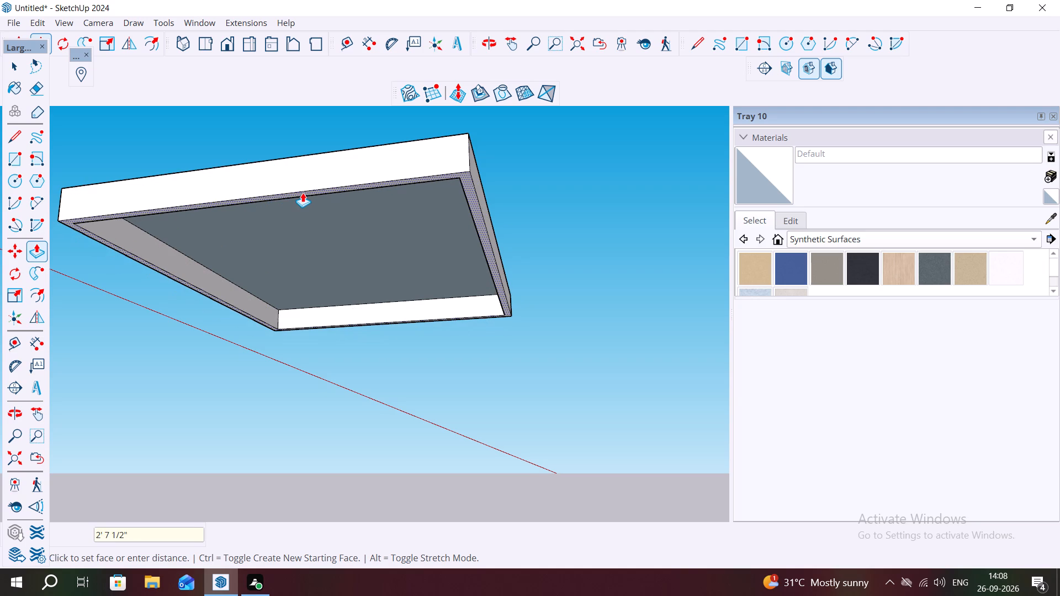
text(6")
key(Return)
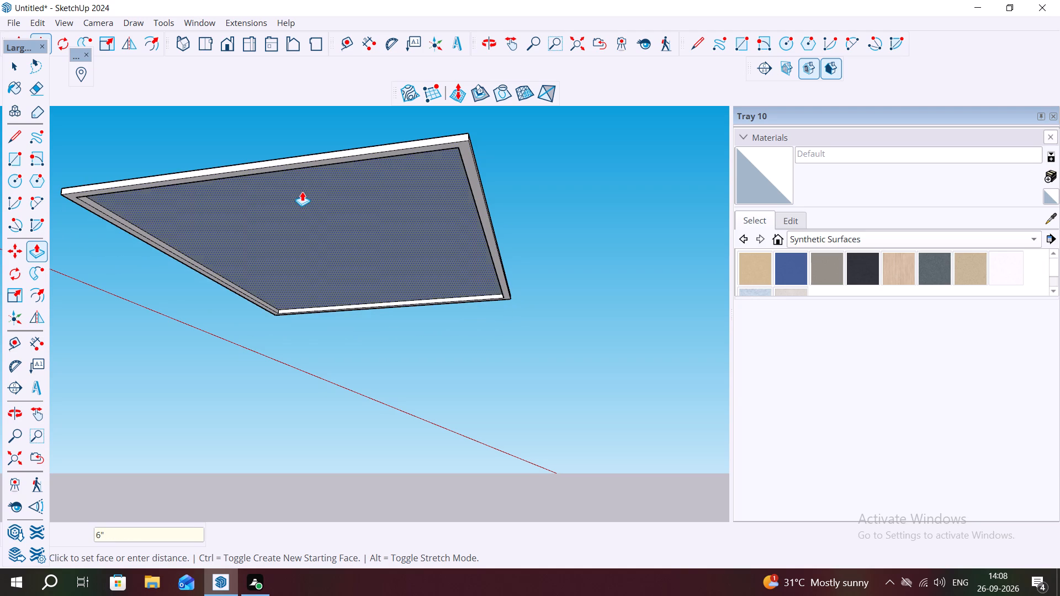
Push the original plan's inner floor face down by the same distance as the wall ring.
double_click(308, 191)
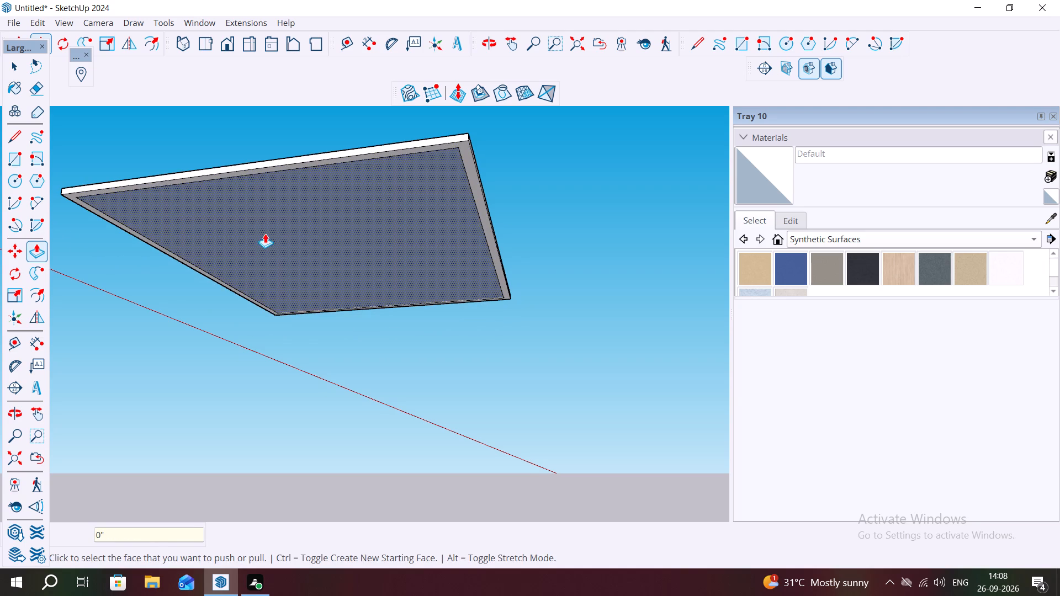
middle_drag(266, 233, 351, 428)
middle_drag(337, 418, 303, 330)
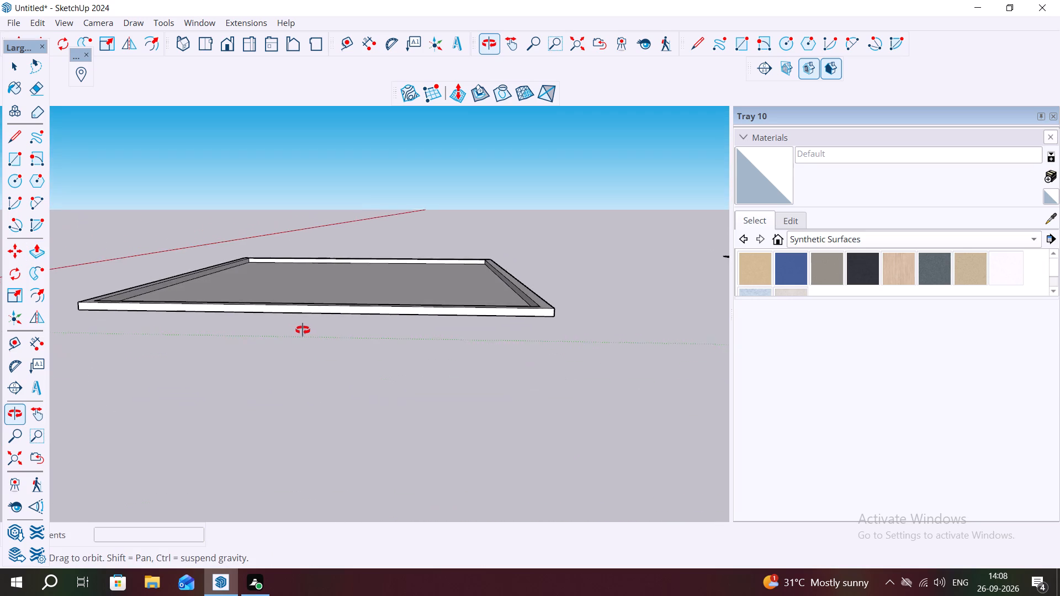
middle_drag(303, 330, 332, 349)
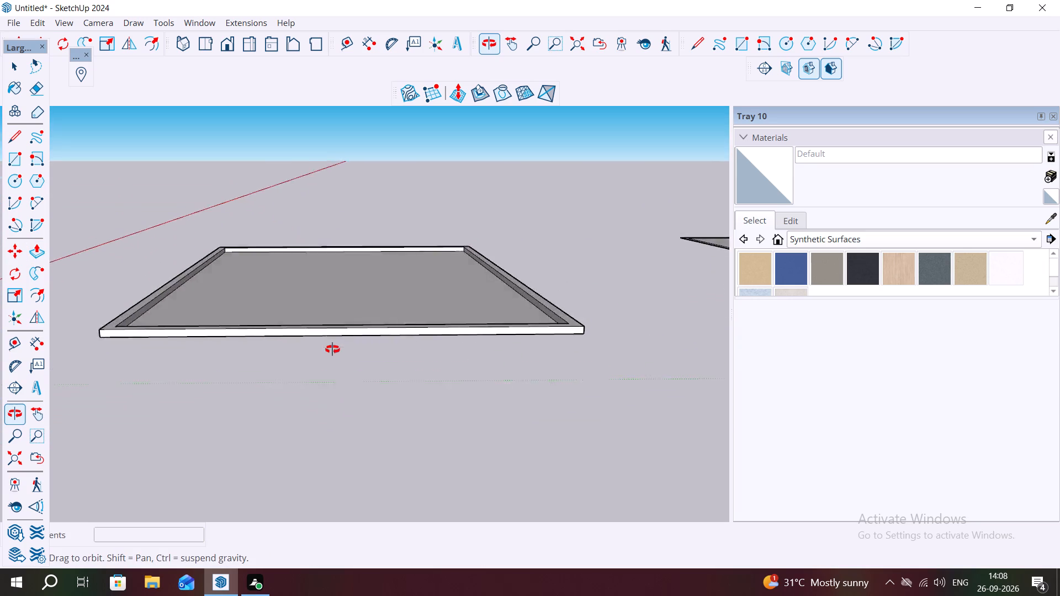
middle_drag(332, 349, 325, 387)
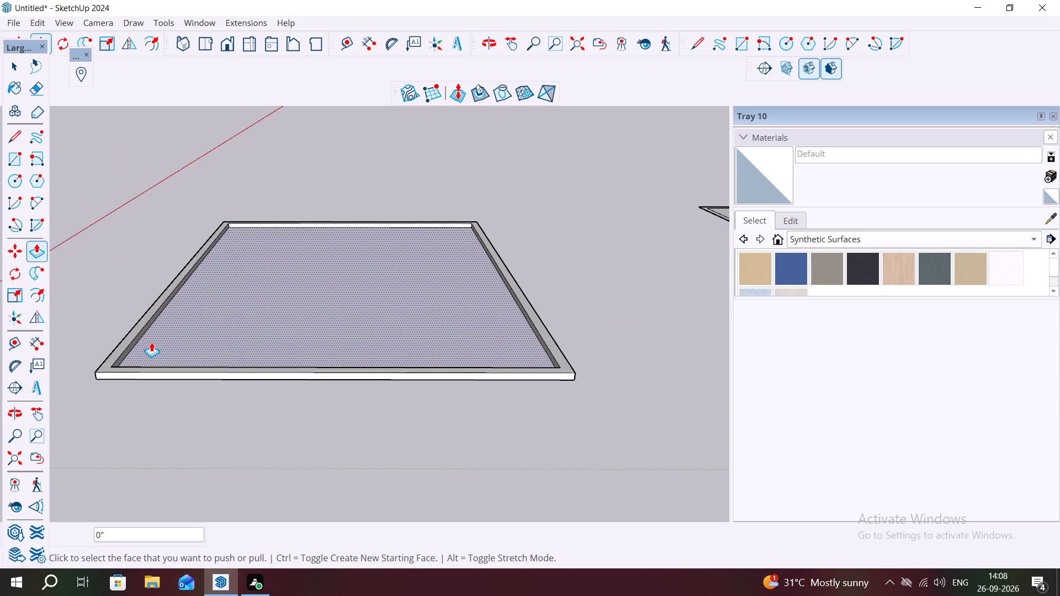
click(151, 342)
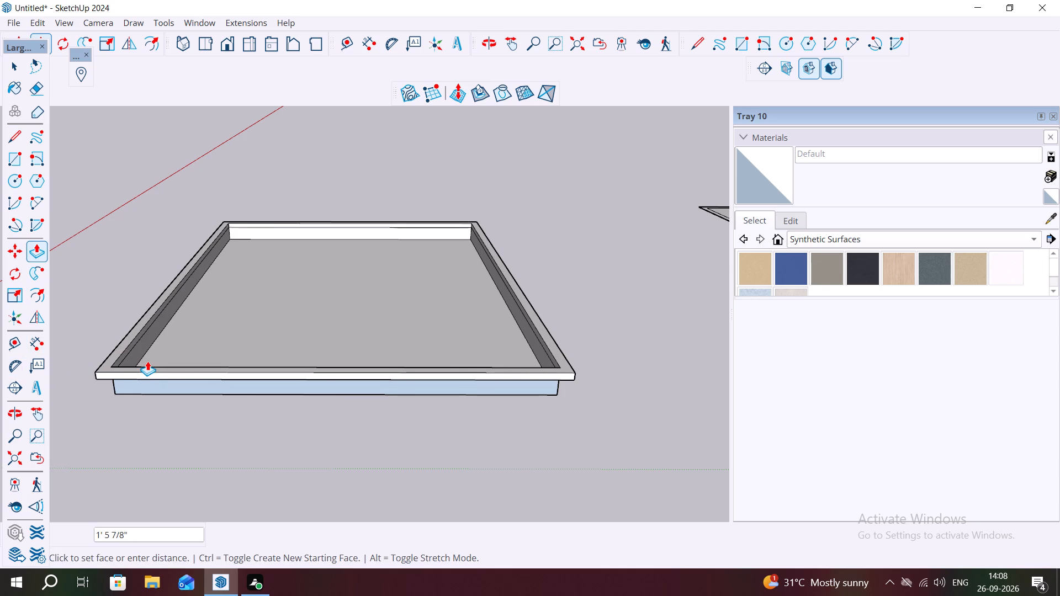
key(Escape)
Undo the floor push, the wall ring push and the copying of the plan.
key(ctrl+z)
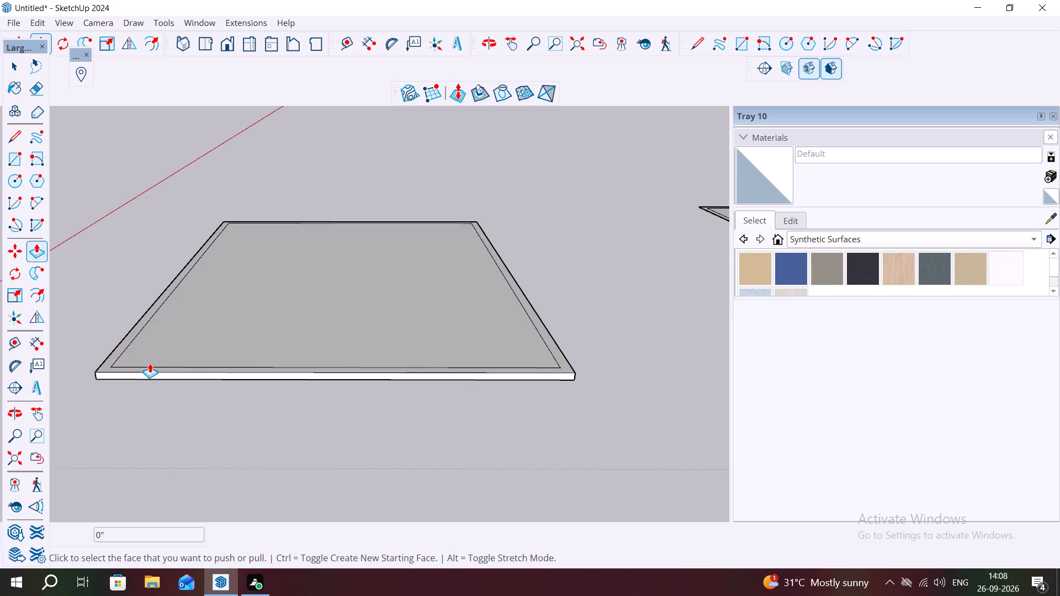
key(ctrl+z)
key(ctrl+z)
Undo the recent erasures of wall seams and guides so the construction guides around the original plan are restored.
key(ctrl+z)
key(ctrl+z)
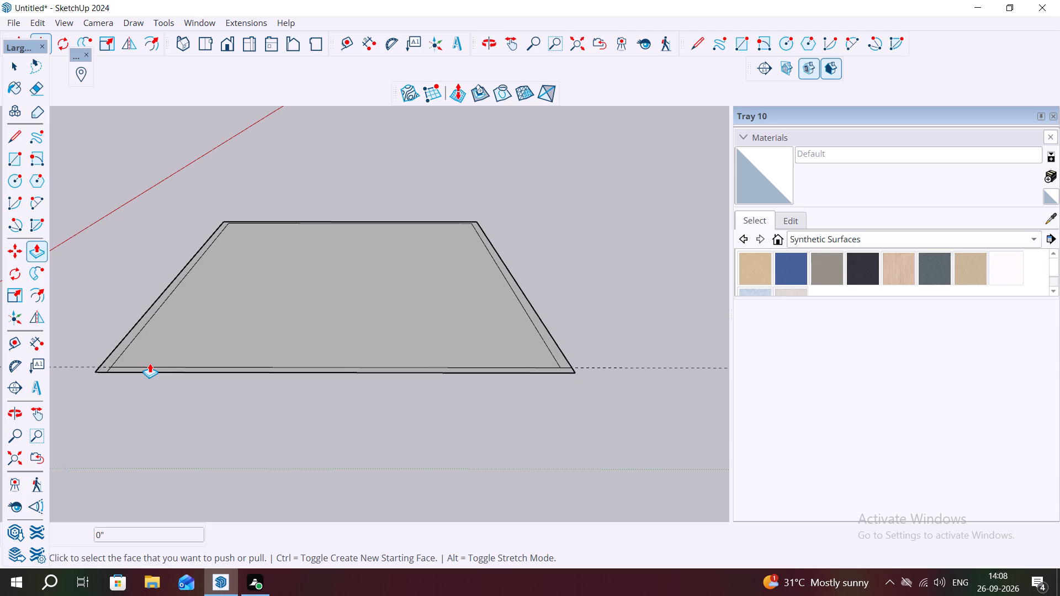
key(ctrl+z)
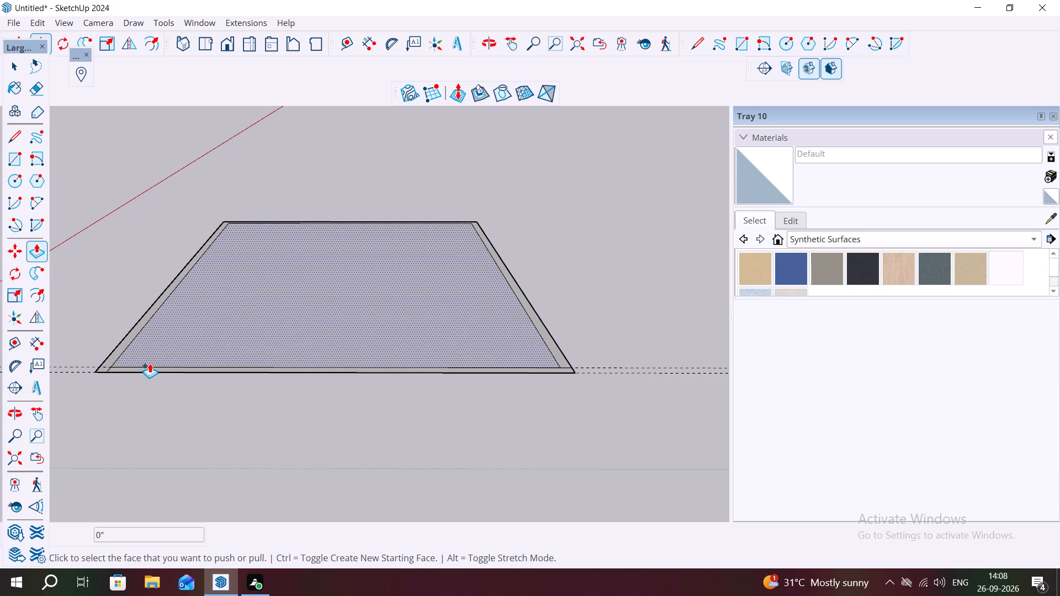
key(ctrl+z)
key(ctrl+z)
key(ctrl+z)
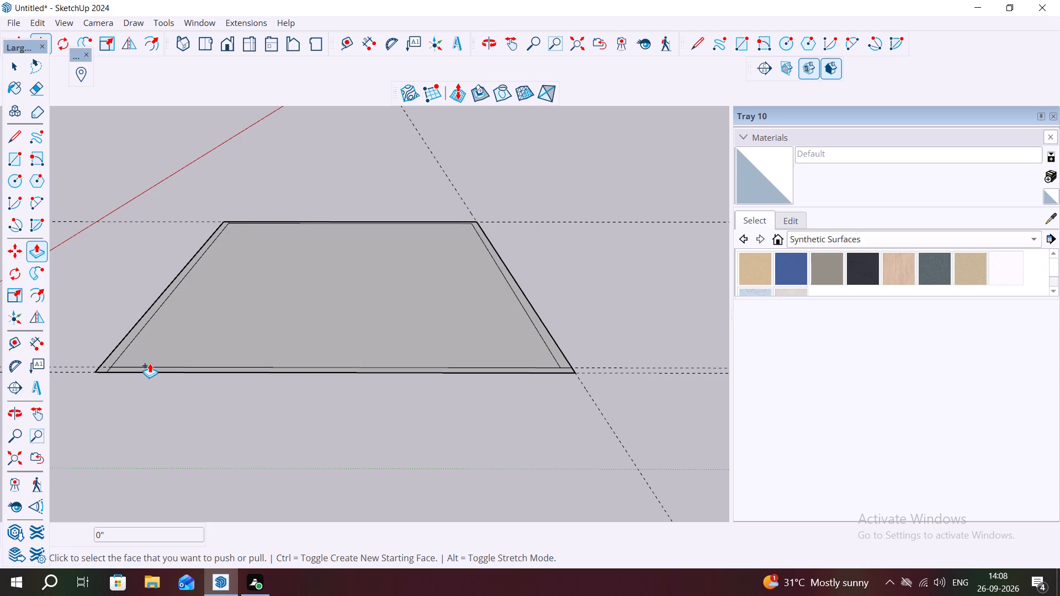
key(ctrl+z)
key(ctrl+z)
key(ctrl+z)
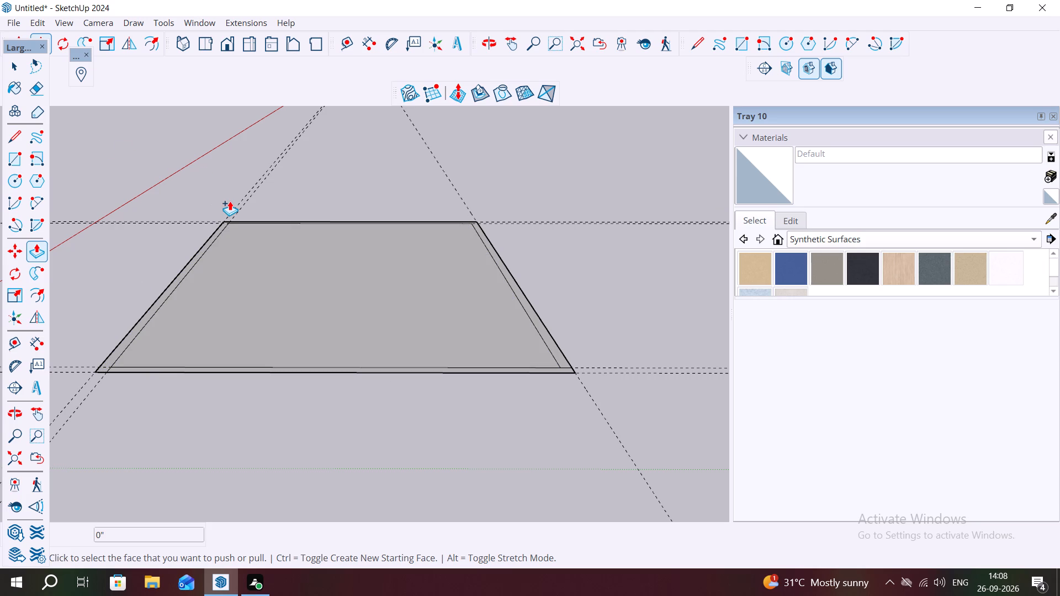
Undo the latest guide erasure and the drawing of the plan's far wall strip.
key(space)
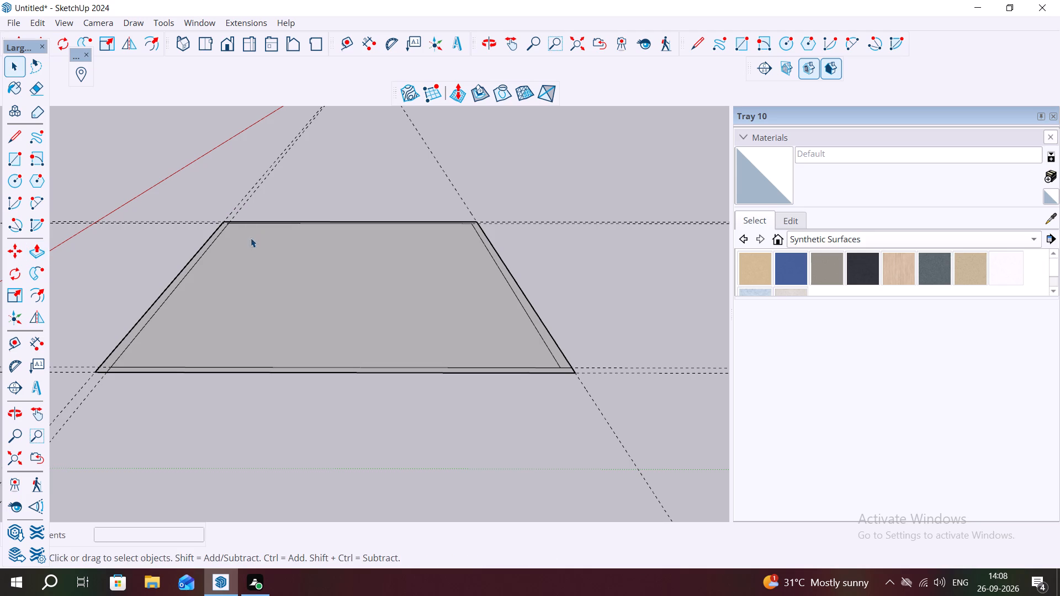
double_click(247, 245)
double_click(247, 245)
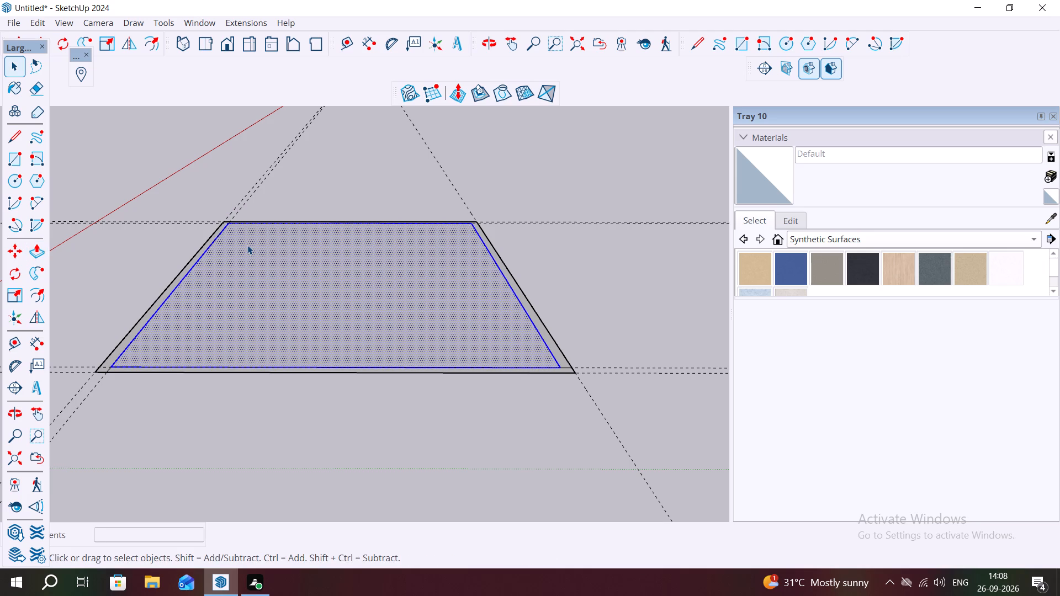
key(ctrl+z)
key(ctrl+z)
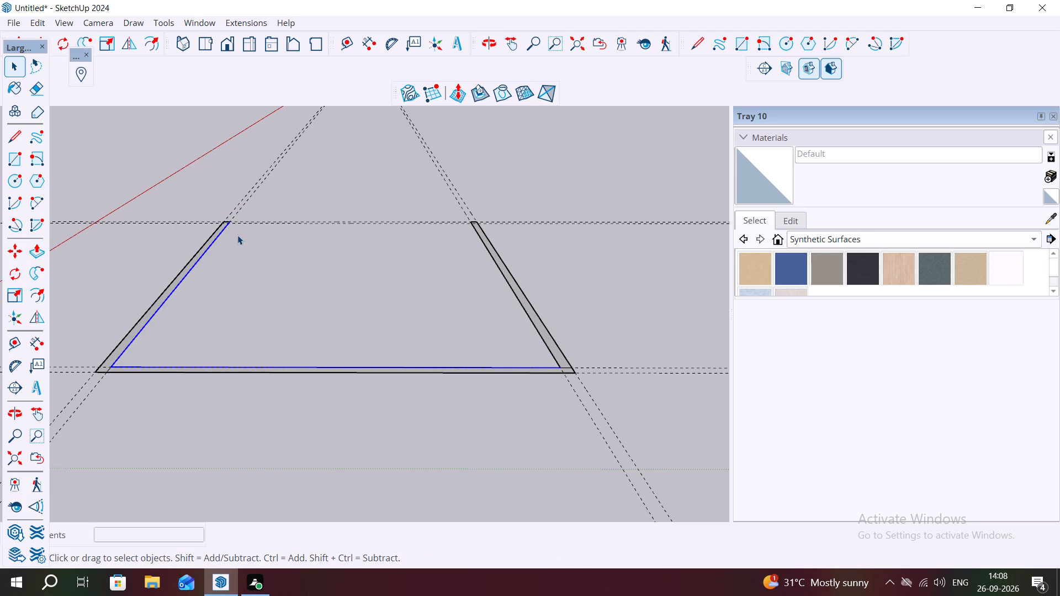
Draw a rectangle between the guide intersections along the plan's far side to form the wall strip and close the outline.
scroll(208, 182, up, 5)
scroll(204, 219, down, 7)
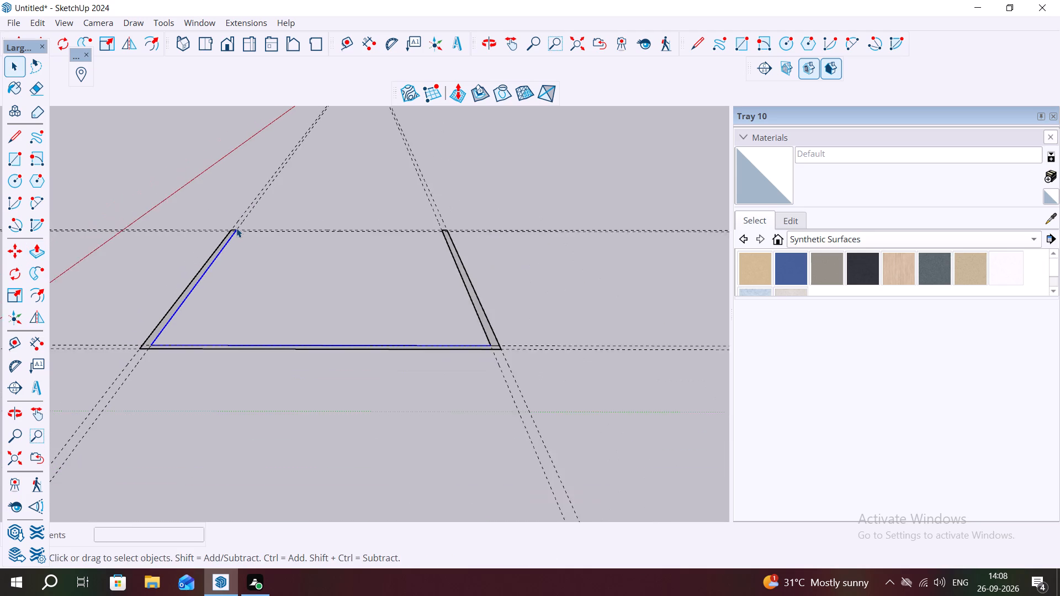
key(r)
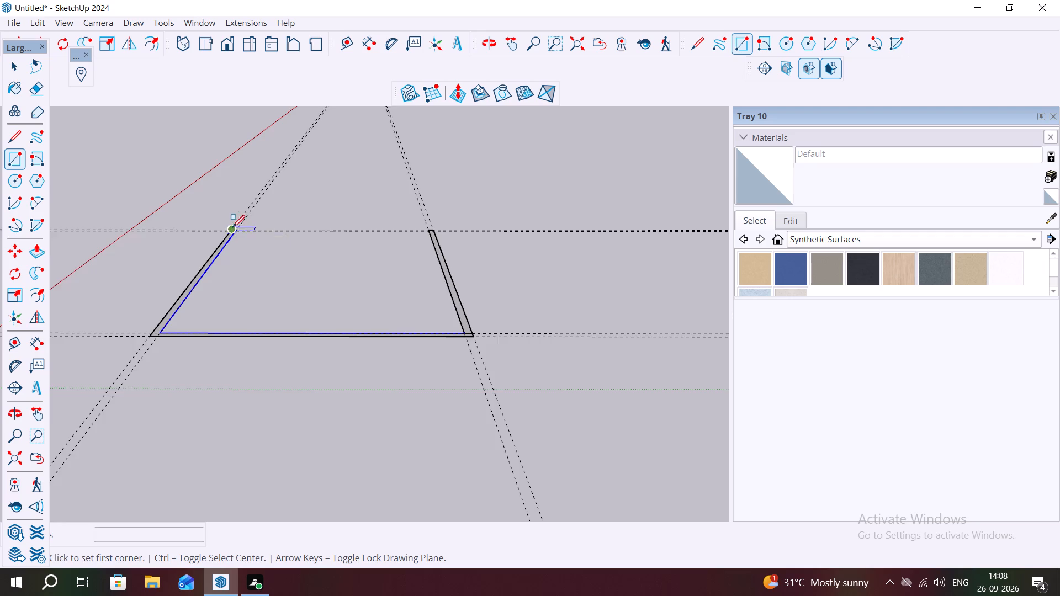
scroll(227, 224, up, 5)
scroll(240, 240, down, 1)
scroll(240, 240, up, 20)
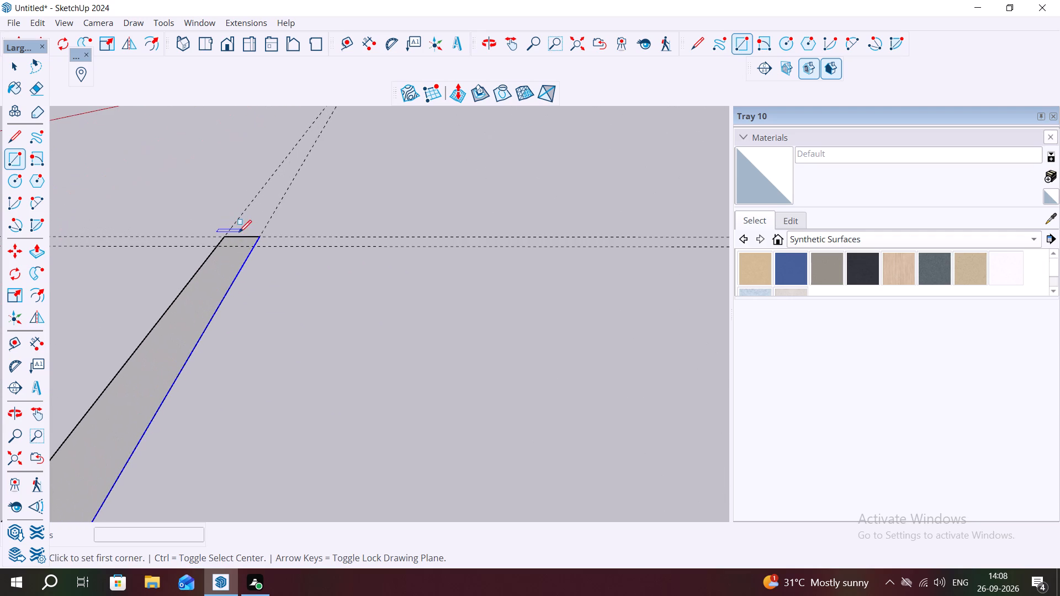
drag(223, 238, 217, 244)
scroll(184, 240, down, 2)
scroll(183, 240, up, 1)
scroll(182, 240, down, 3)
scroll(113, 234, up, 1)
scroll(113, 234, down, 1)
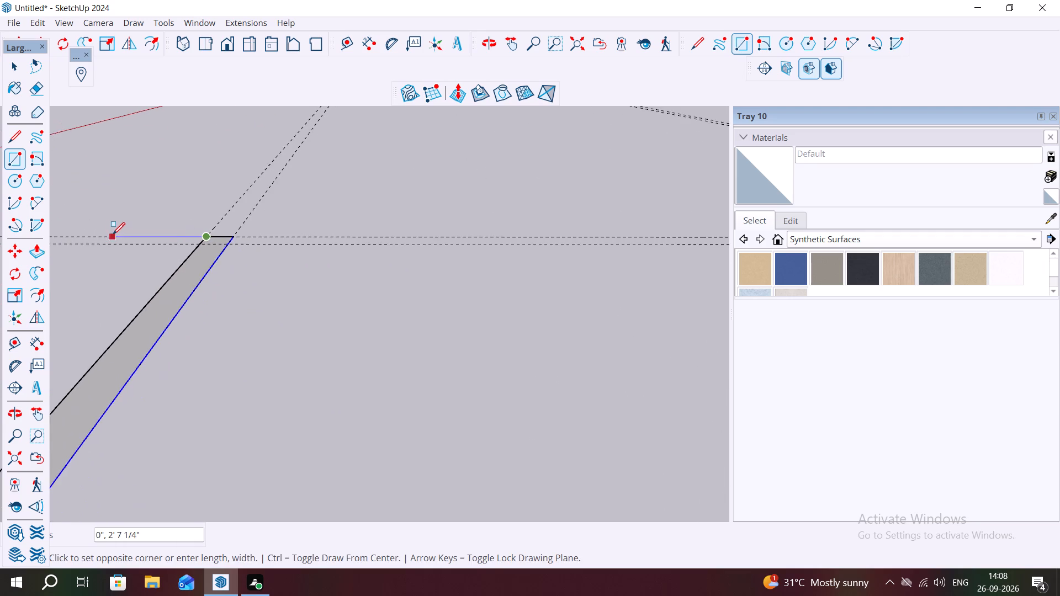
scroll(113, 235, down, 10)
scroll(95, 241, up, 1)
scroll(96, 241, down, 5)
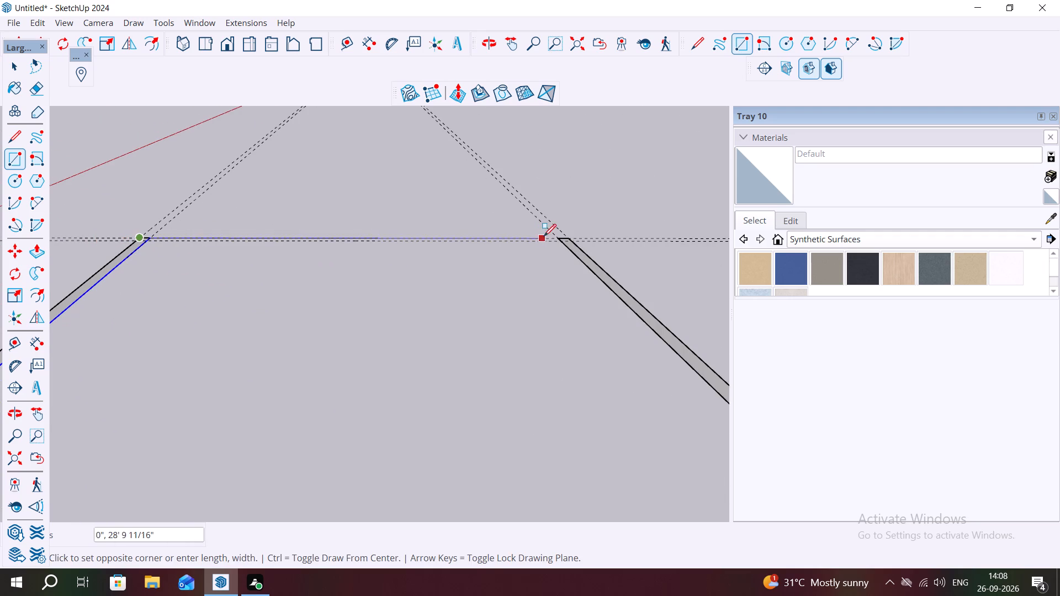
scroll(558, 236, up, 10)
click(574, 242)
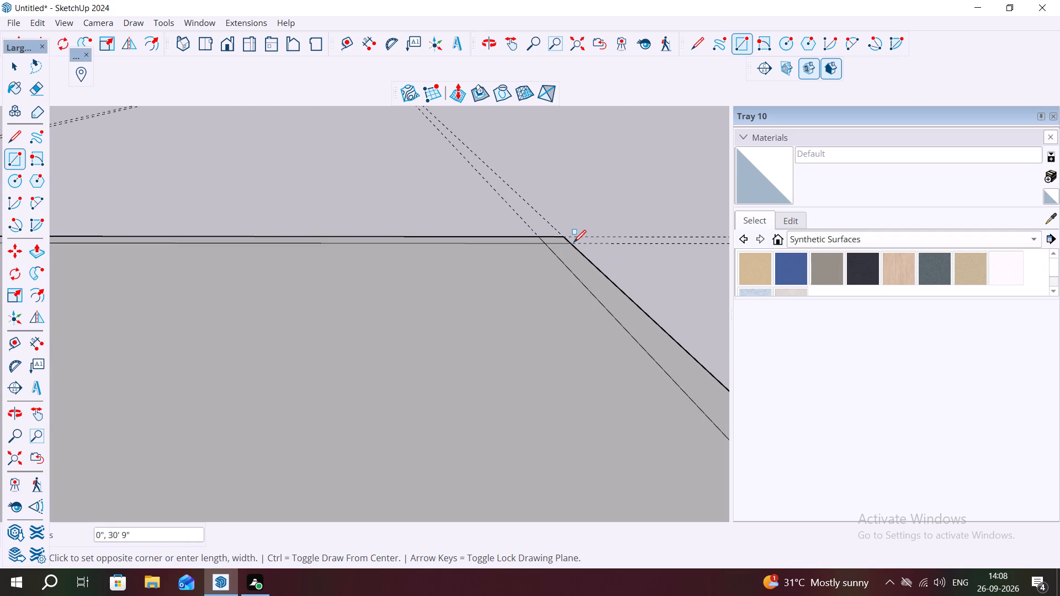
Push/Pull the plan's inner floor face down by 6" from the underside.
key(space)
scroll(536, 231, down, 11)
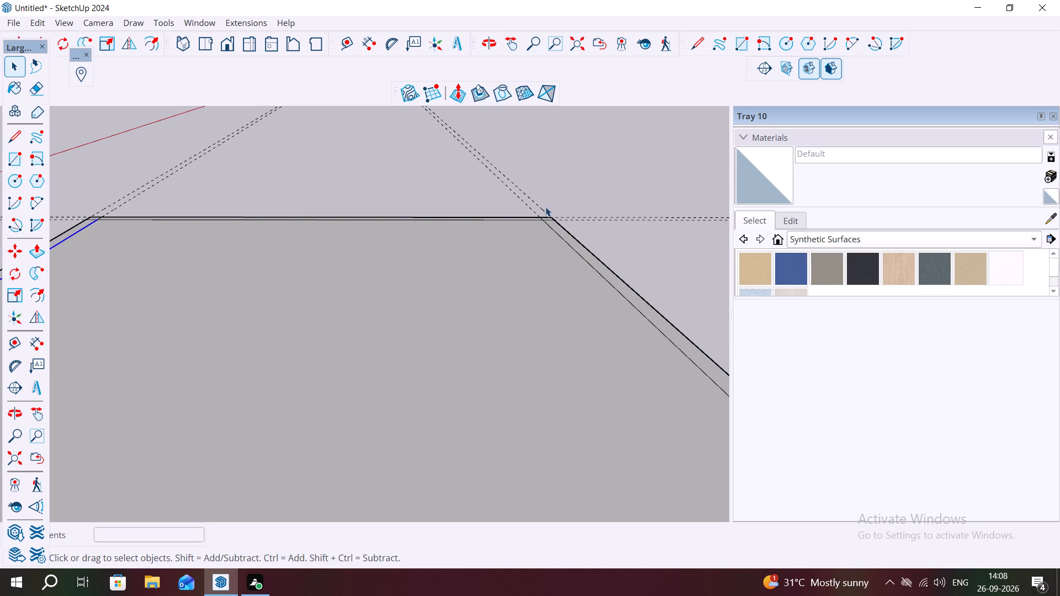
triple_click(539, 217)
scroll(415, 212, down, 1)
scroll(414, 211, up, 1)
scroll(413, 210, down, 1)
scroll(413, 203, up, 1)
scroll(406, 124, down, 1)
scroll(410, 129, up, 1)
scroll(413, 133, down, 1)
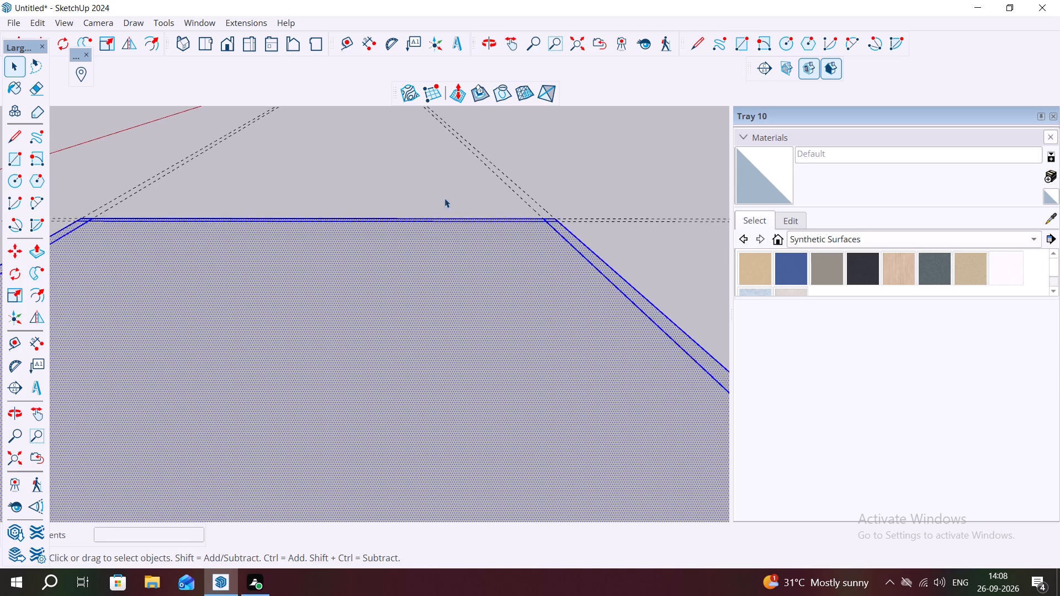
scroll(444, 198, down, 8)
scroll(422, 267, up, 1)
scroll(420, 288, down, 1)
key(p)
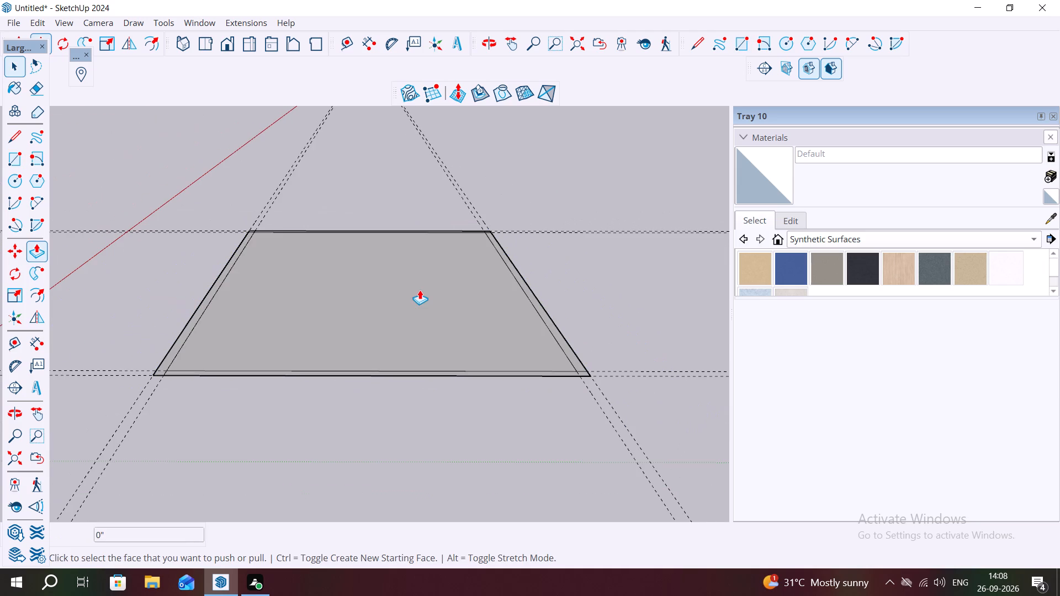
middle_drag(390, 394, 406, 193)
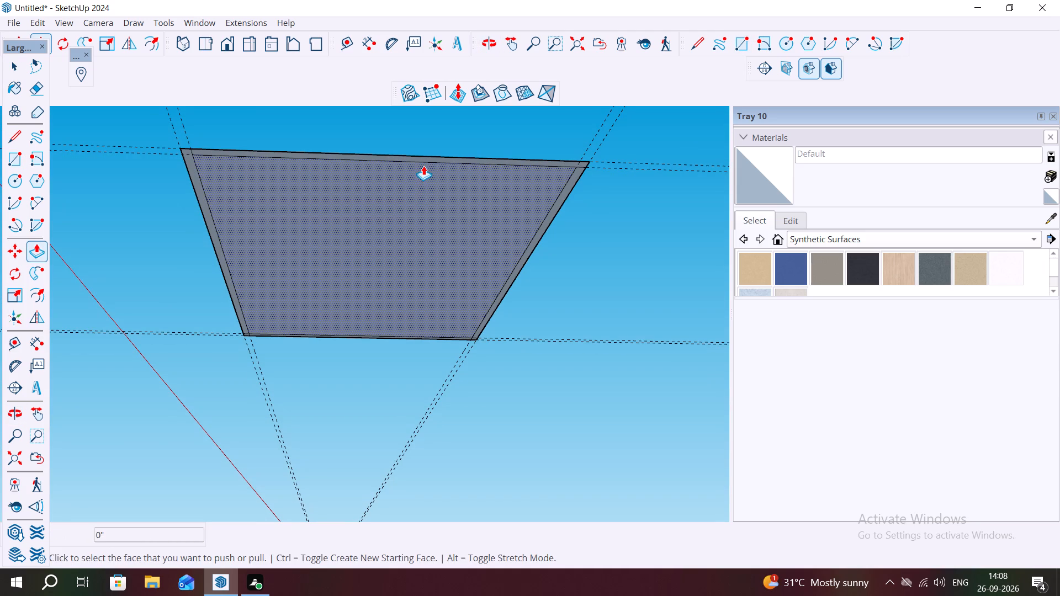
click(423, 166)
text(6")
key(Return)
Push the connected wall face on the underside down by the same 6" as the inner floor.
scroll(431, 151, up, 13)
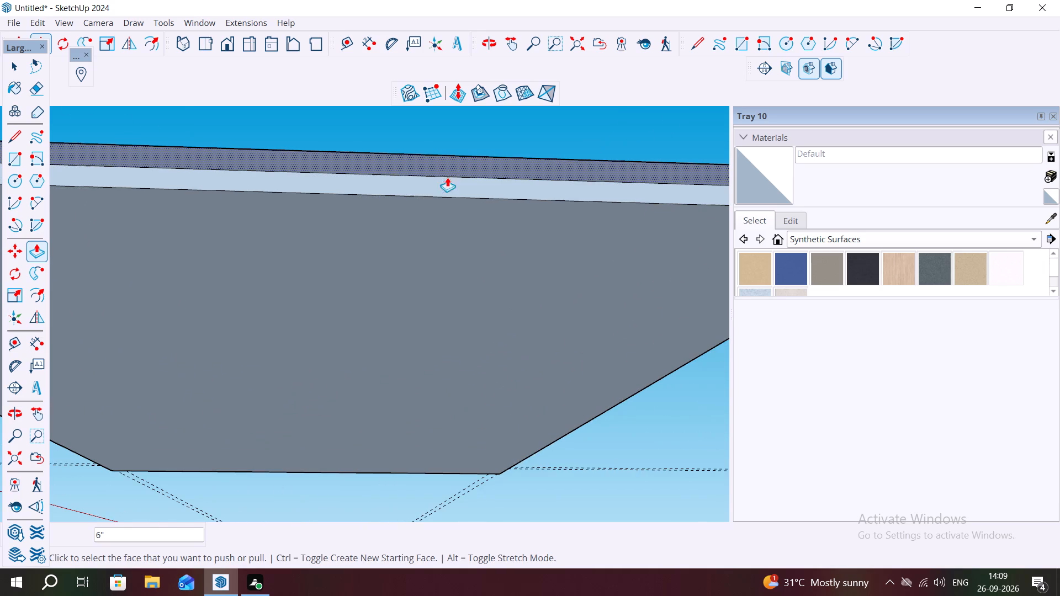
double_click(454, 161)
scroll(420, 194, down, 1)
scroll(418, 196, up, 1)
scroll(418, 197, down, 3)
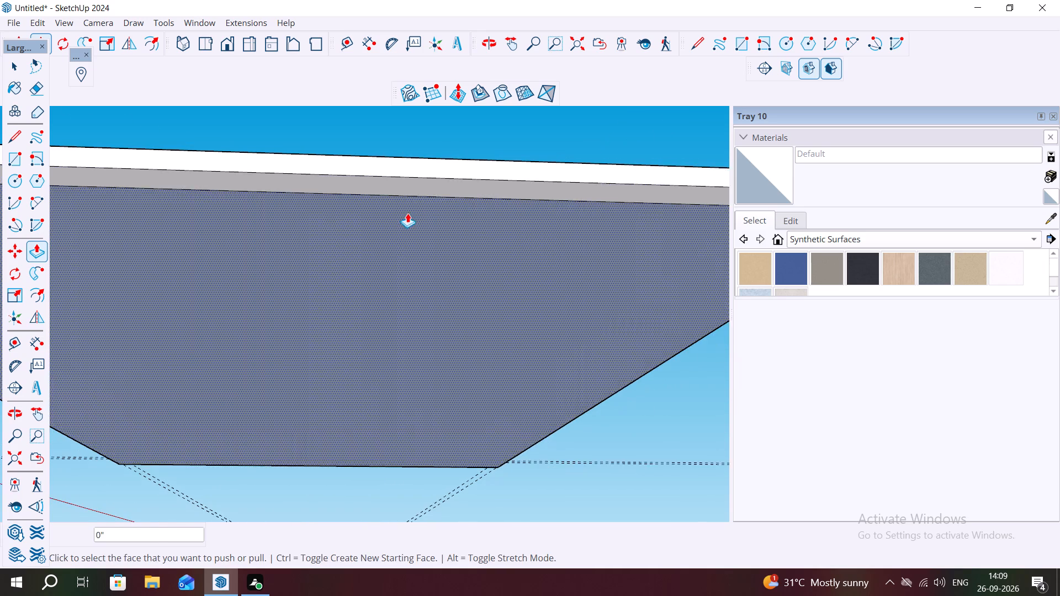
scroll(407, 213, down, 2)
Select all the connected geometry of the extruded plan and make it a group.
middle_drag(399, 235, 404, 348)
key(space)
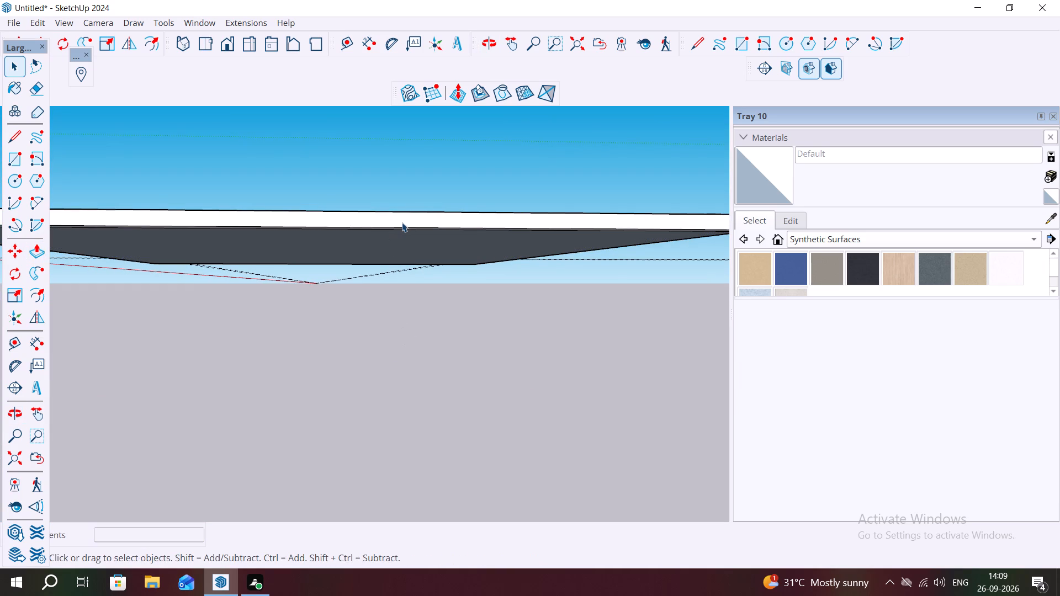
triple_click(402, 222)
right_click(402, 222)
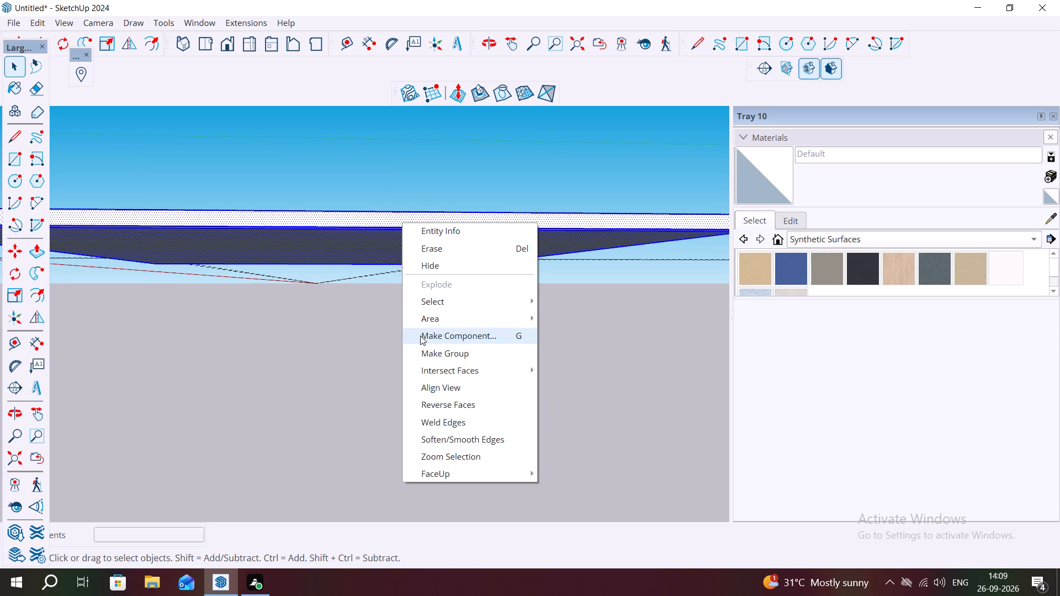
click(432, 349)
Examine the grouped base from above and at its corners for wall strips that were not extruded.
scroll(311, 259, down, 4)
middle_drag(347, 257, 349, 370)
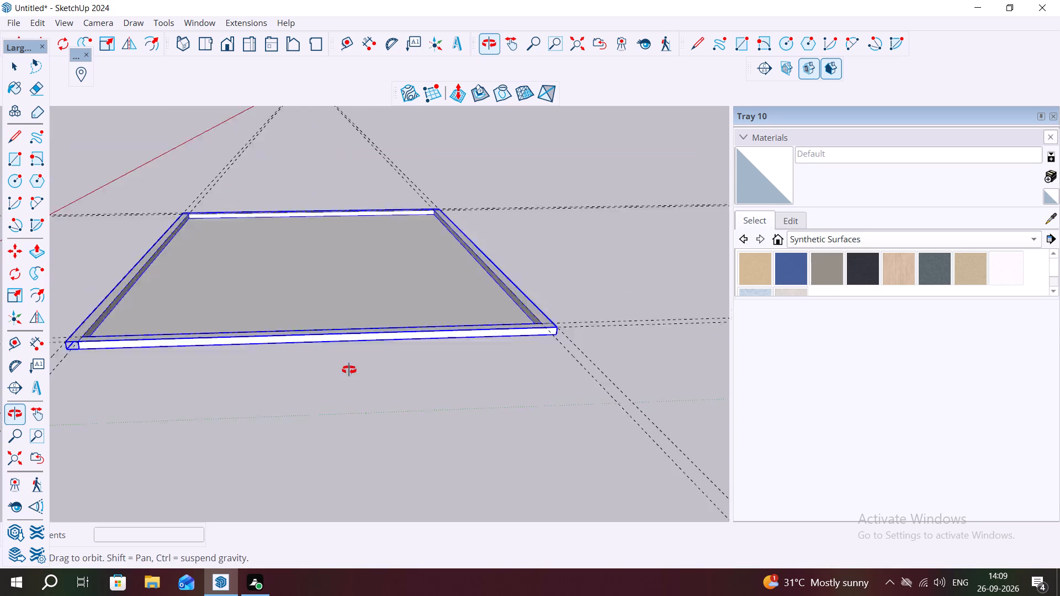
middle_drag(349, 370, 346, 377)
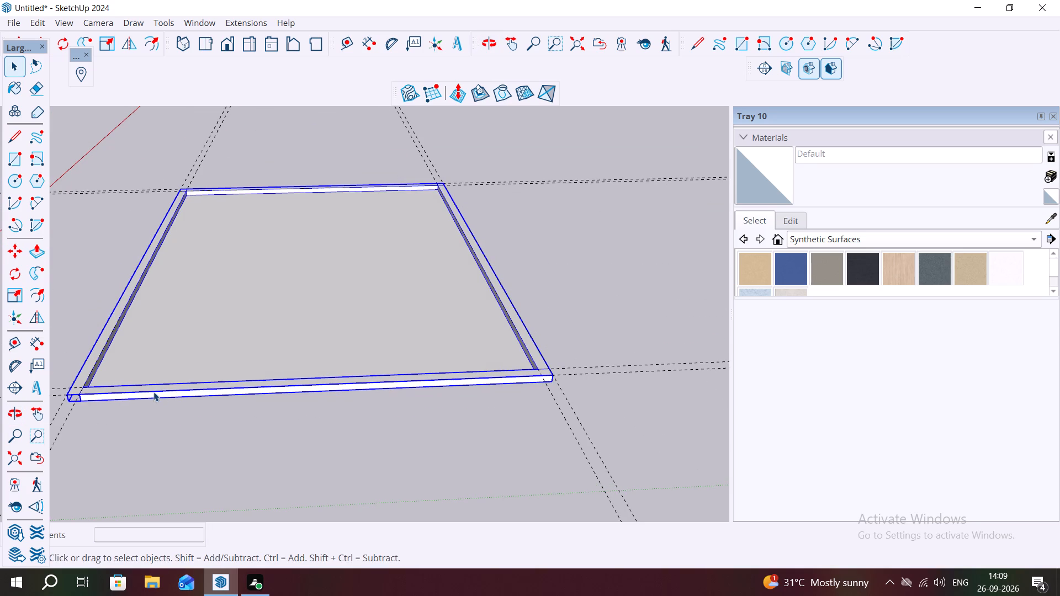
key(Escape)
middle_drag(77, 395, 75, 343)
scroll(43, 332, up, 4)
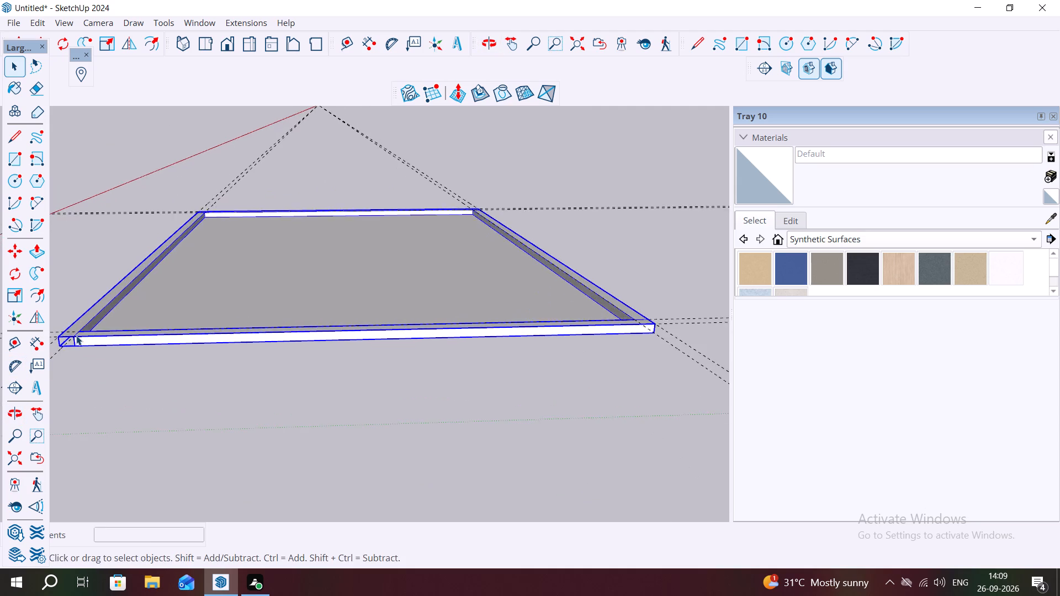
middle_drag(110, 336, 337, 301)
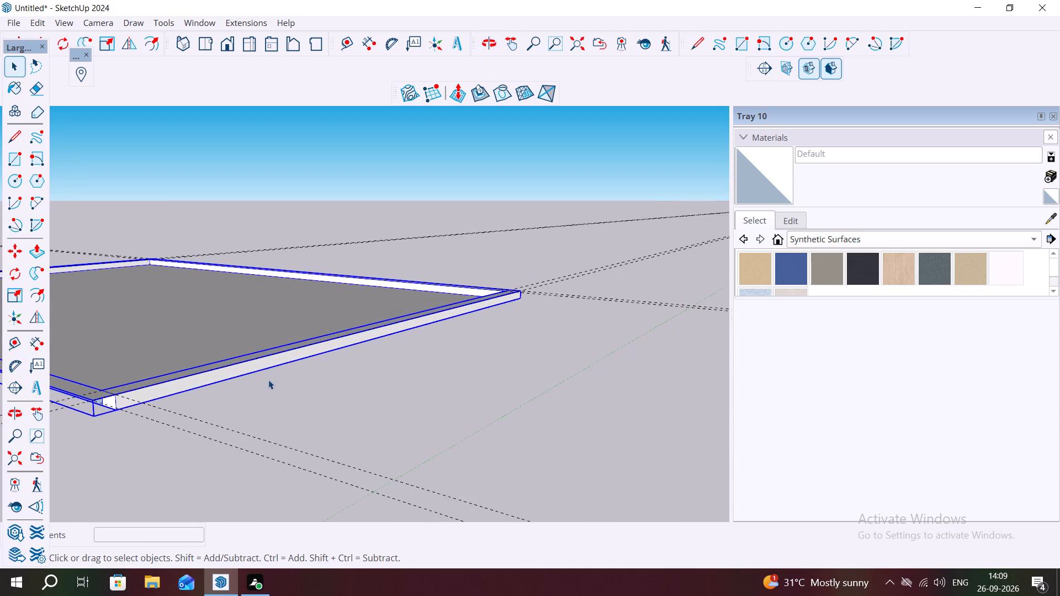
scroll(213, 391, down, 1)
scroll(457, 296, down, 1)
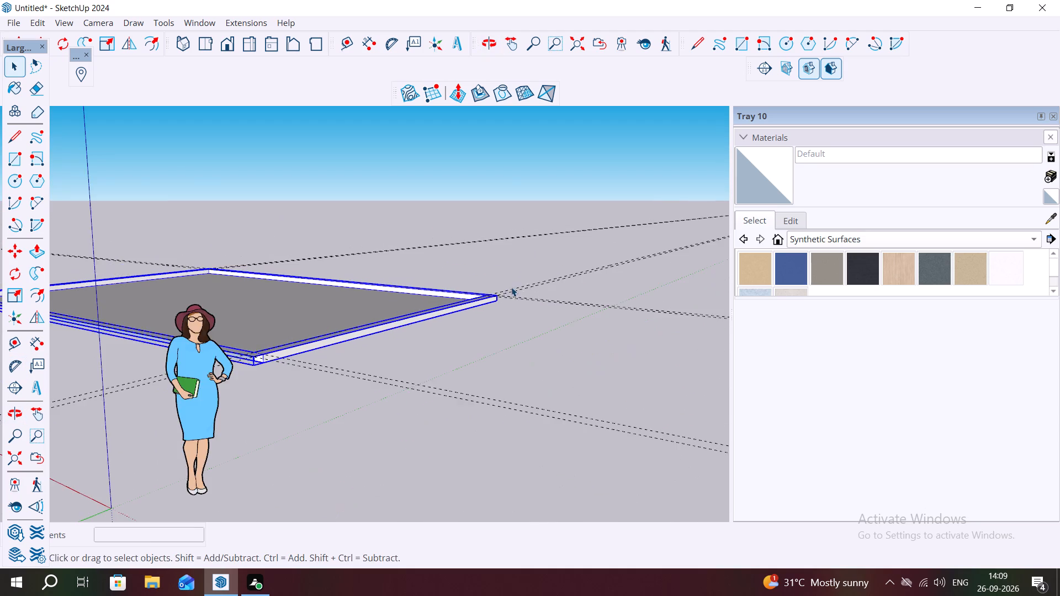
scroll(511, 287, down, 4)
scroll(527, 281, up, 1)
scroll(528, 281, down, 1)
Open the base group for editing and select the underside face of the wall strip that is still flat.
middle_drag(259, 320, 381, 240)
scroll(252, 330, up, 3)
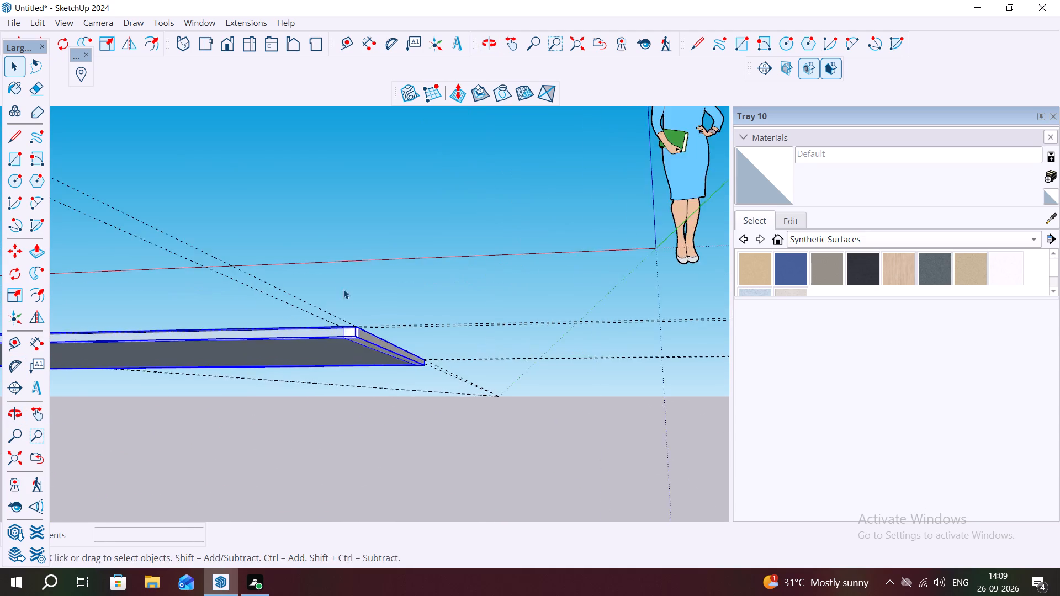
scroll(343, 289, up, 14)
scroll(321, 339, down, 1)
scroll(321, 338, up, 5)
middle_drag(392, 311, 464, 301)
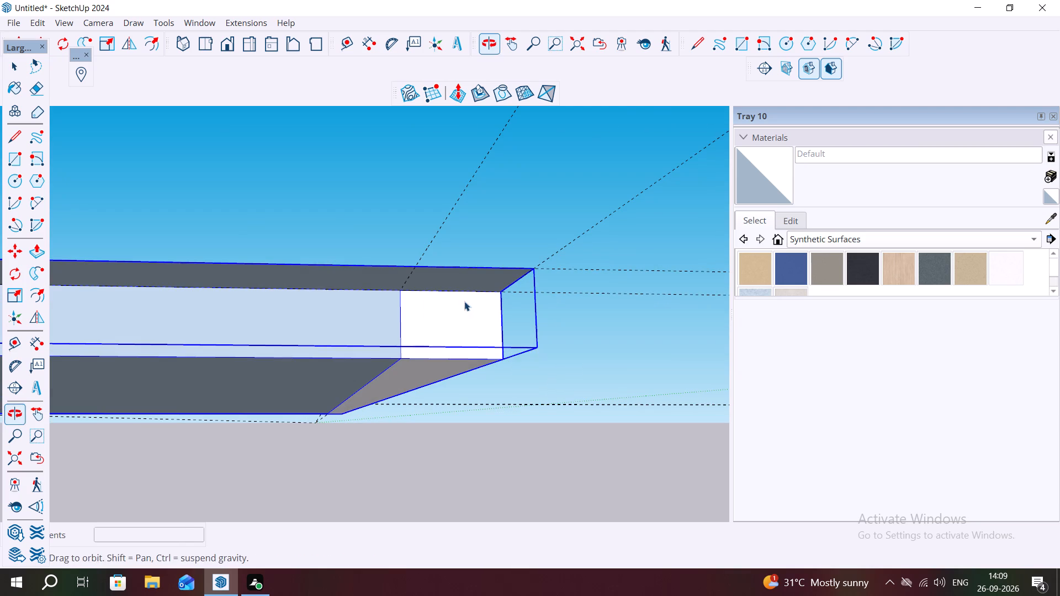
click(399, 279)
click(389, 278)
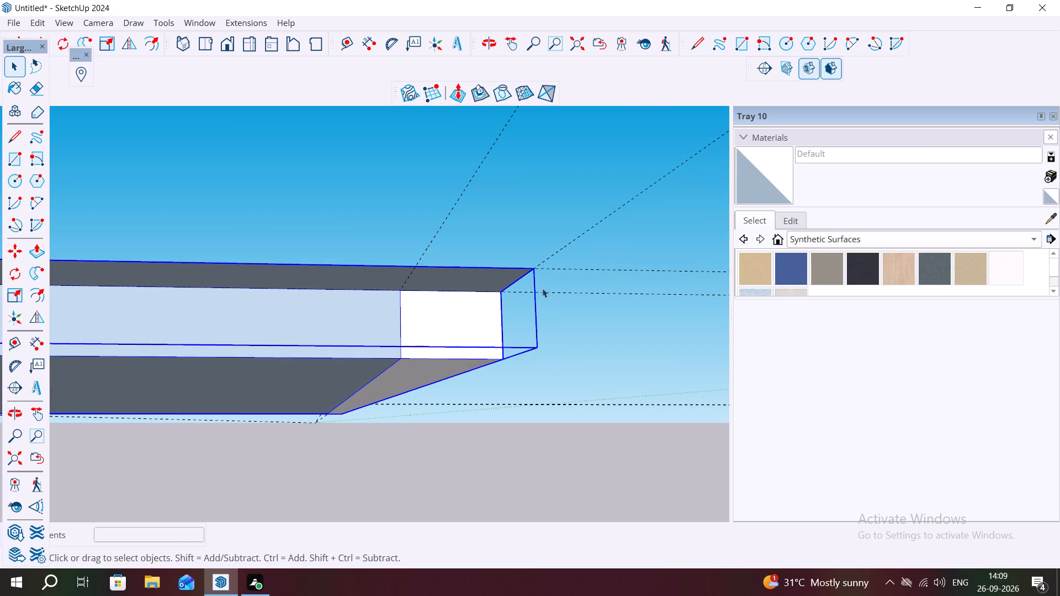
key(Escape)
click(579, 296)
click(426, 276)
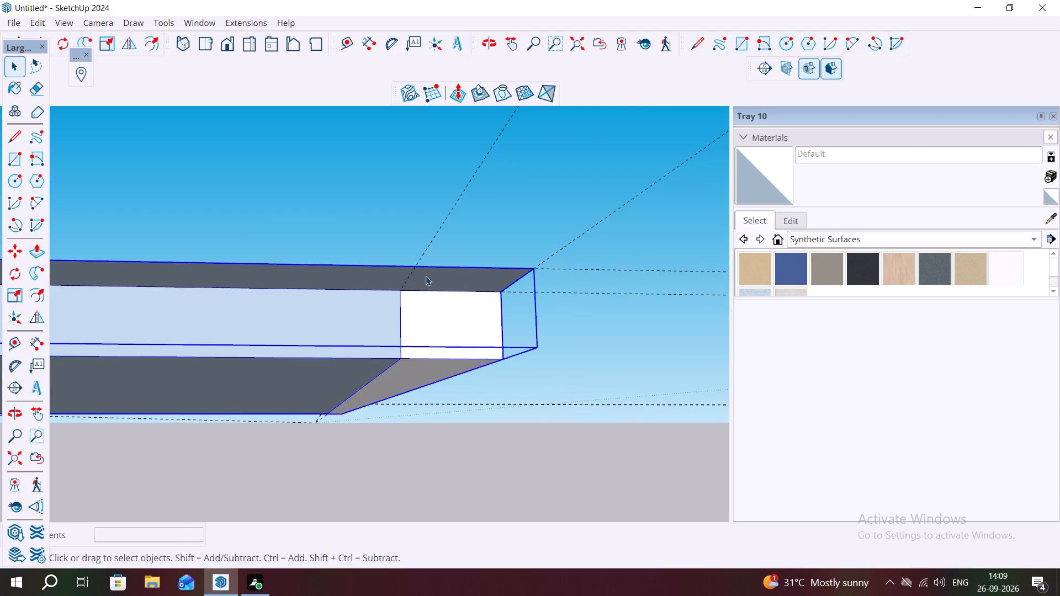
triple_click(426, 276)
click(426, 275)
click(430, 279)
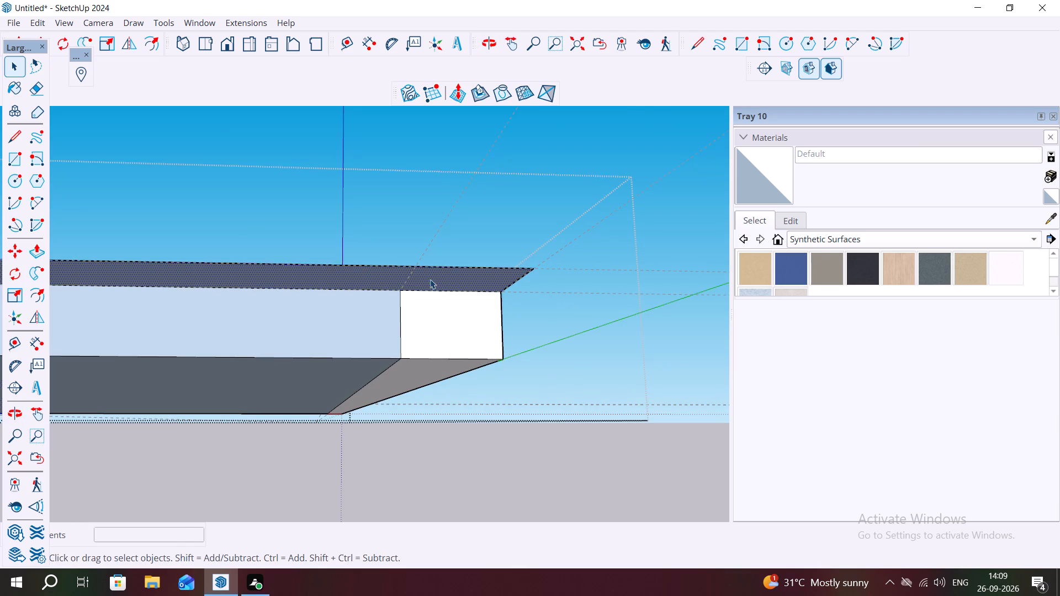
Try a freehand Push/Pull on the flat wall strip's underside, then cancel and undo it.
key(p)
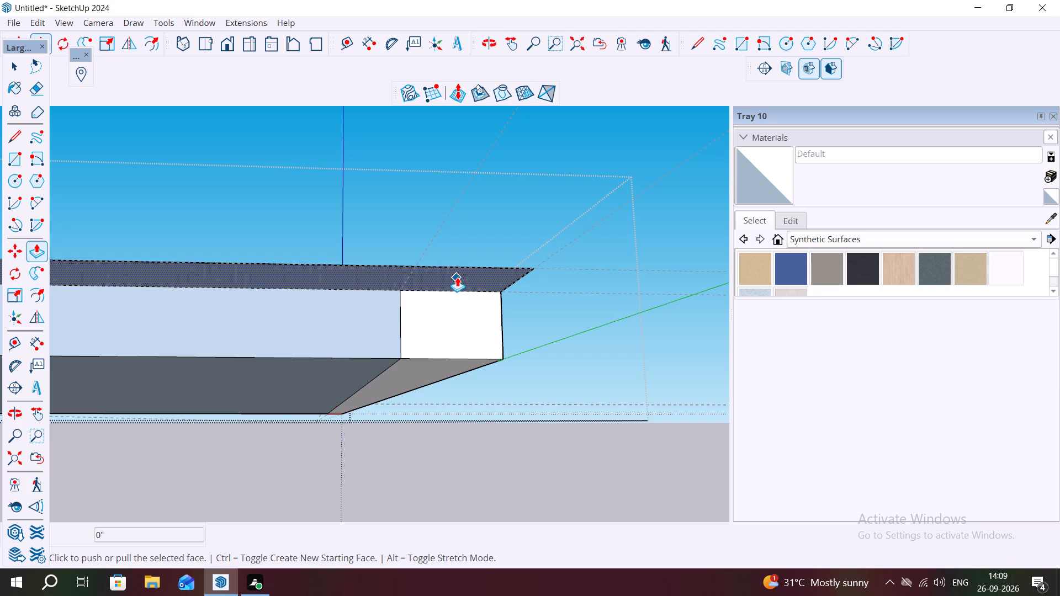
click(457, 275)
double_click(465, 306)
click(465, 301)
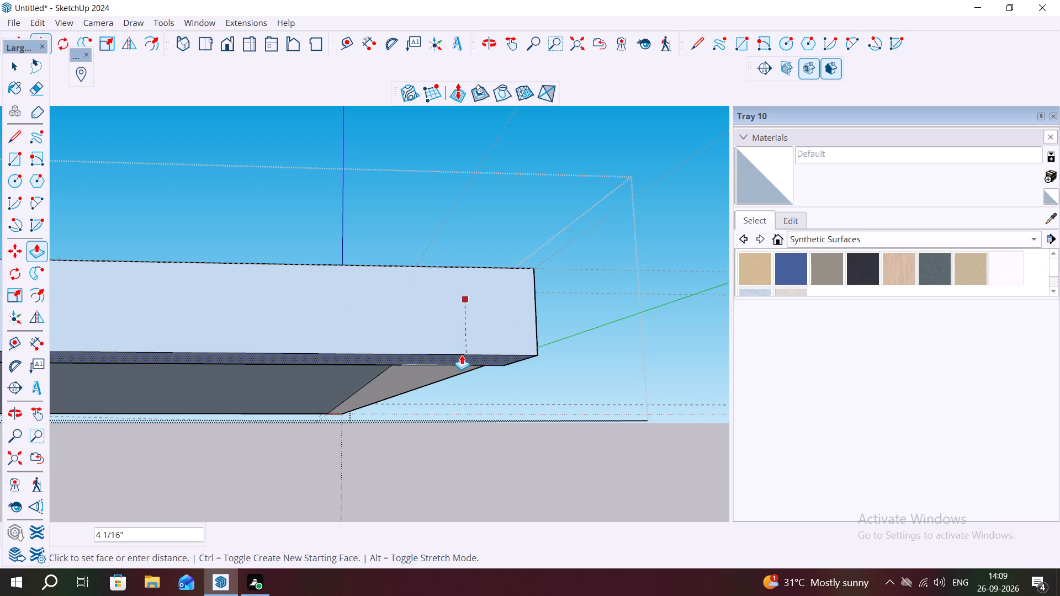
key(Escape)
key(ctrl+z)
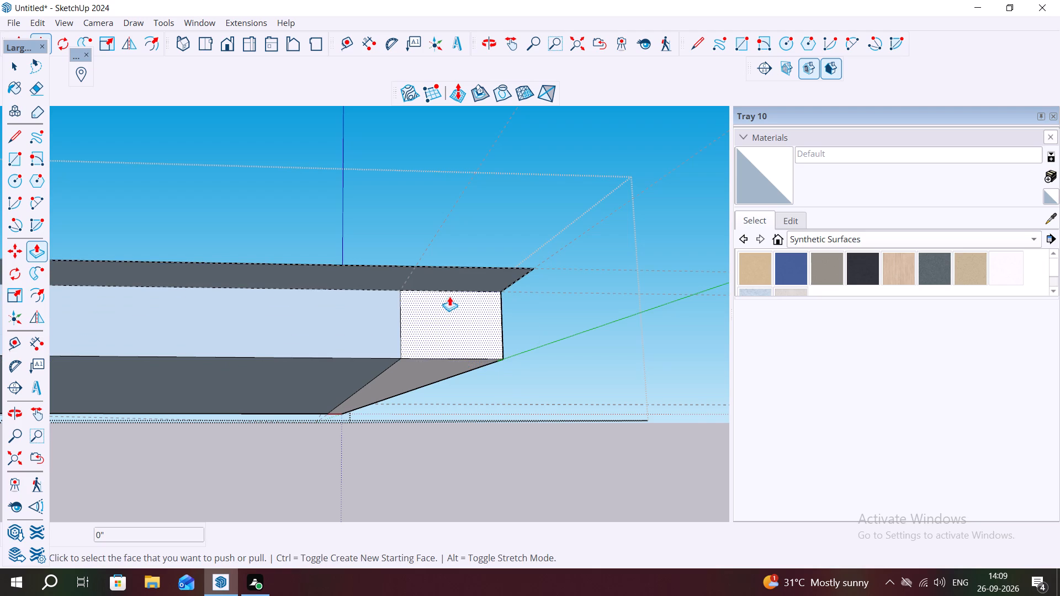
Push/Pull the flat wall strip's underside face down by 6" inside the group.
click(458, 272)
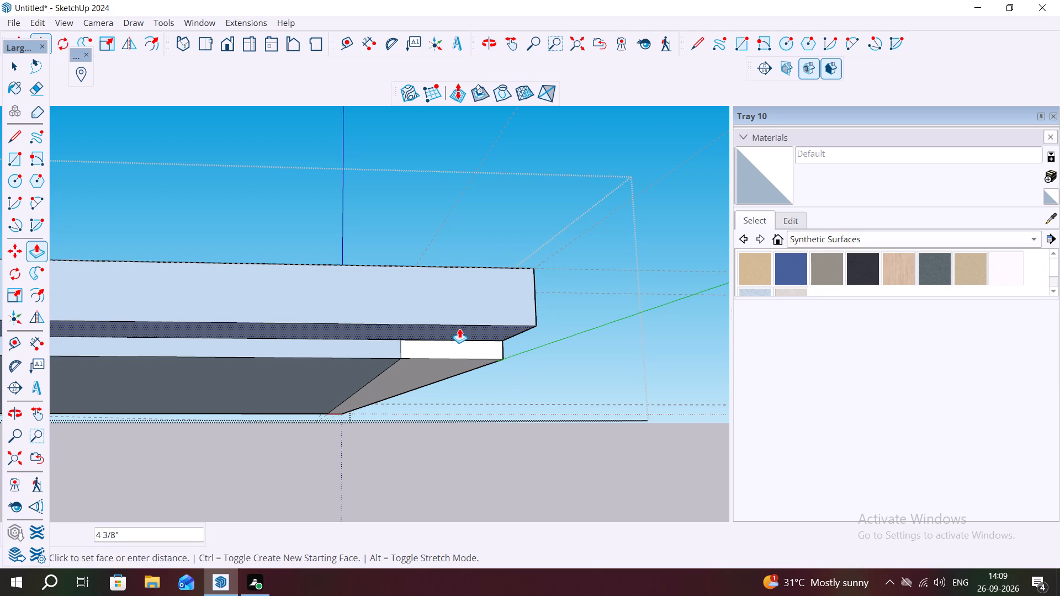
text(6")
key(Return)
Examine the underside and outer edges of the base around the newly extruded wall strip.
scroll(457, 331, down, 3)
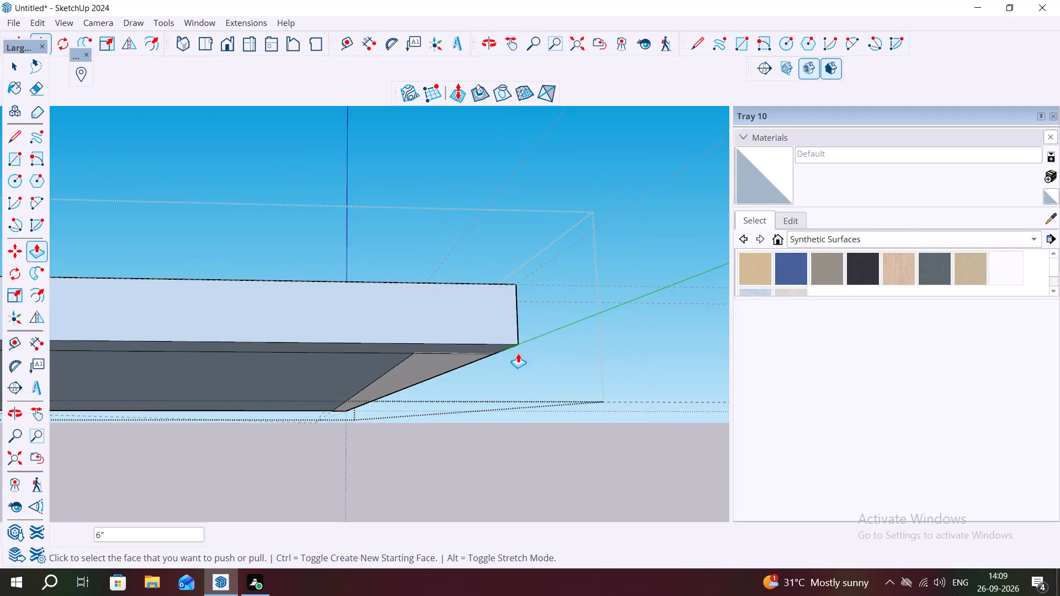
scroll(518, 353, down, 2)
scroll(547, 344, up, 1)
scroll(554, 343, down, 3)
scroll(674, 342, up, 1)
scroll(676, 342, down, 9)
scroll(579, 331, up, 1)
scroll(583, 331, down, 3)
scroll(618, 334, up, 1)
scroll(617, 335, down, 5)
scroll(574, 340, up, 1)
scroll(573, 345, down, 1)
middle_drag(528, 349, 528, 348)
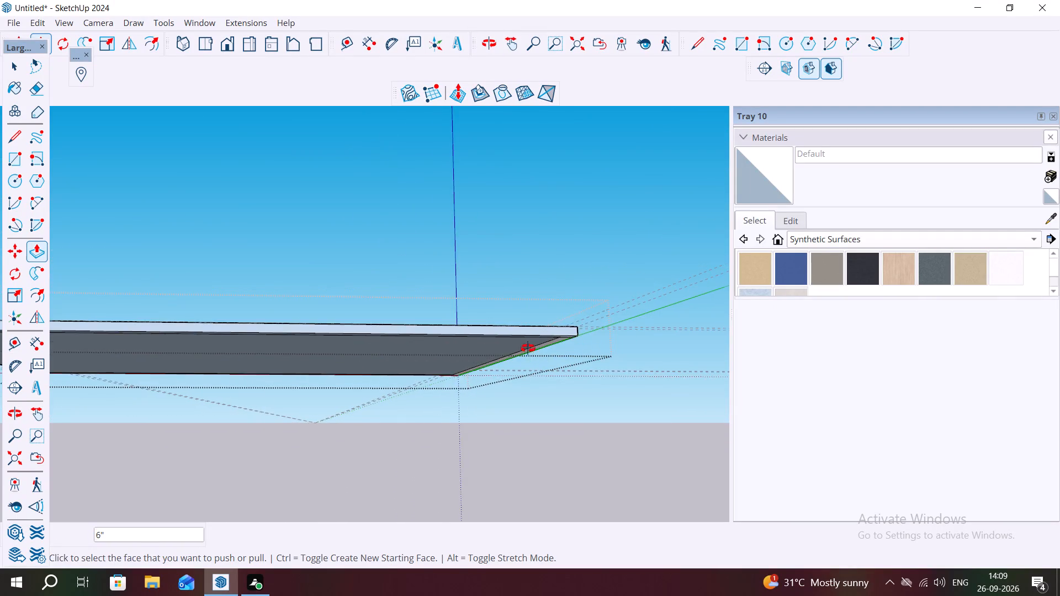
middle_drag(528, 348, 640, 217)
scroll(582, 263, up, 1)
scroll(582, 263, down, 1)
scroll(582, 263, up, 1)
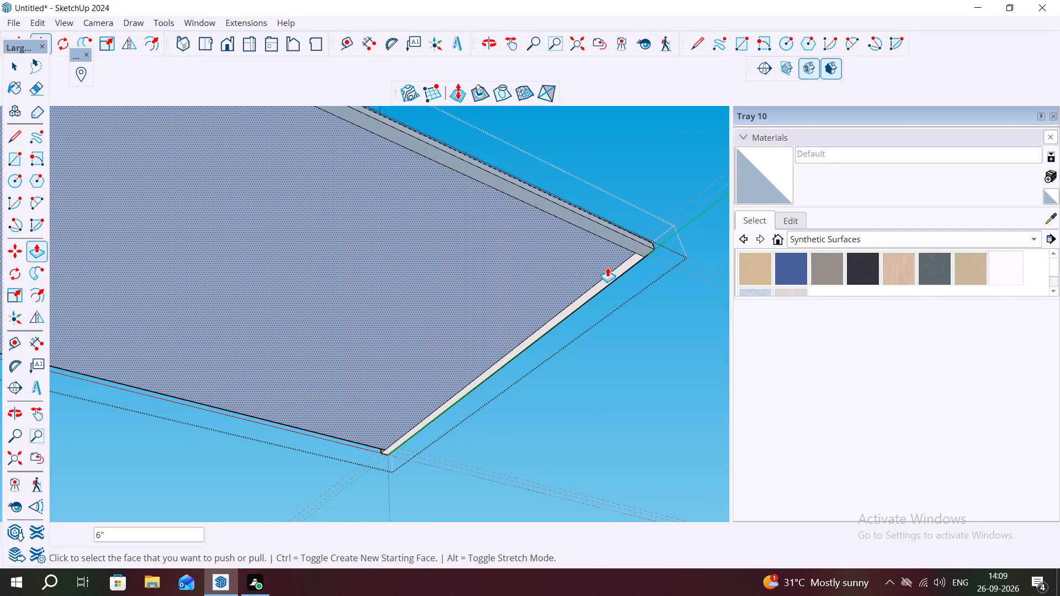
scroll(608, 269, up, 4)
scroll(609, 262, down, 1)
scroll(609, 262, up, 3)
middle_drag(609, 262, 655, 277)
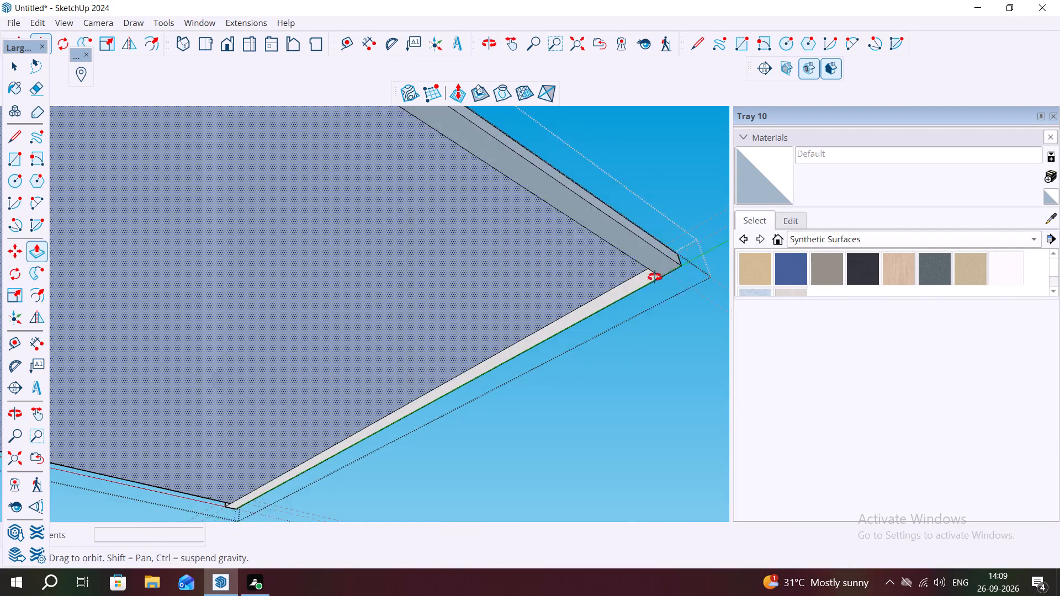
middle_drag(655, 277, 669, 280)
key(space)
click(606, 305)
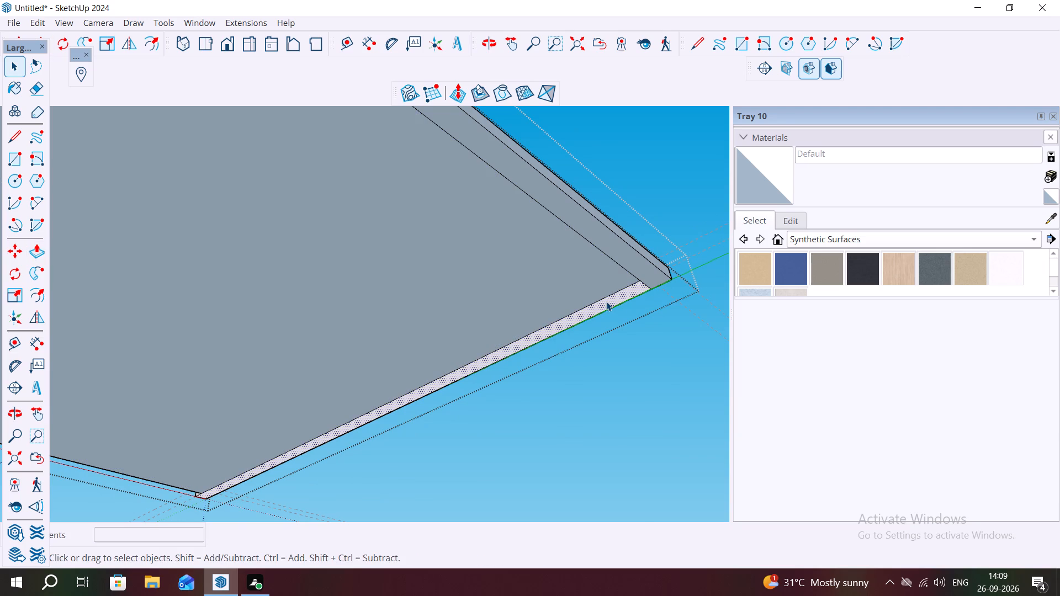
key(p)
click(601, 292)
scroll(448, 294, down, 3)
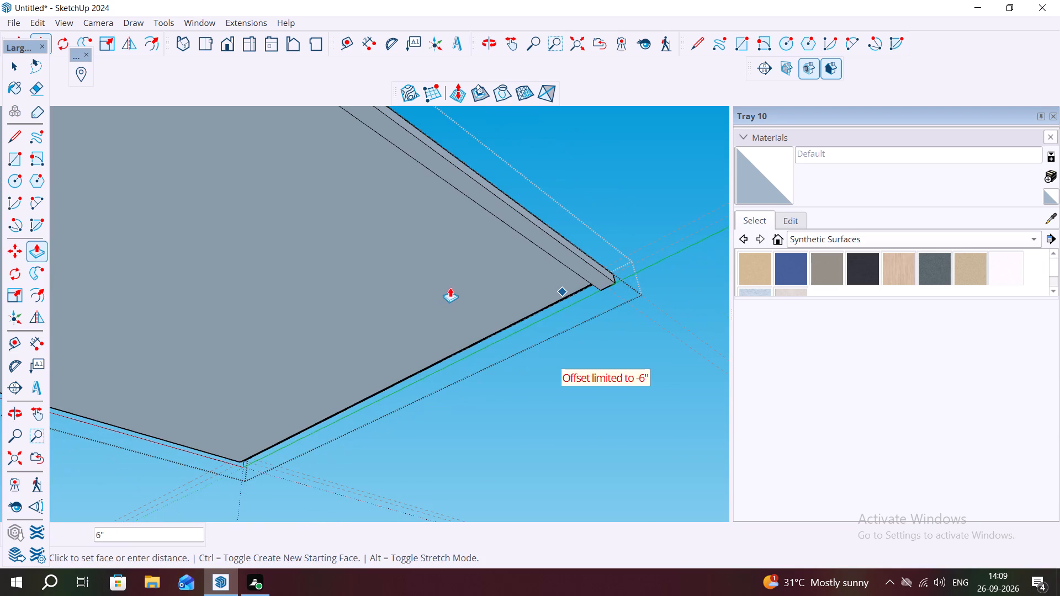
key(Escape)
Examine the base's wall strips, outer edges and top surface from several angles.
scroll(475, 337, up, 1)
scroll(478, 337, down, 5)
scroll(557, 323, up, 1)
scroll(562, 323, down, 1)
middle_drag(653, 286, 342, 489)
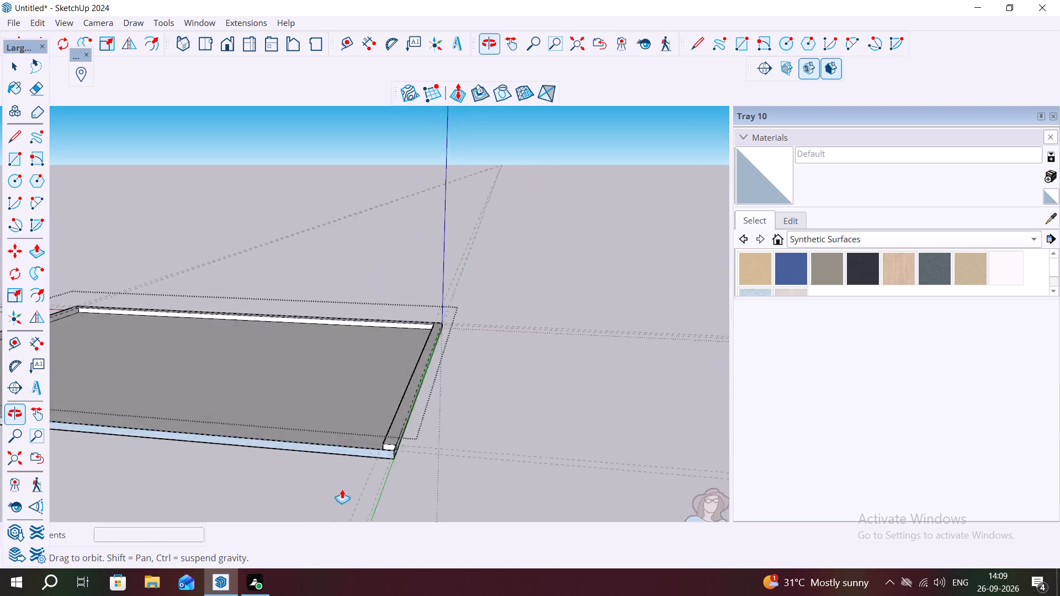
middle_drag(342, 489, 372, 503)
scroll(316, 380, down, 2)
scroll(319, 372, up, 1)
scroll(326, 364, down, 5)
middle_drag(429, 323, 300, 357)
key(Escape)
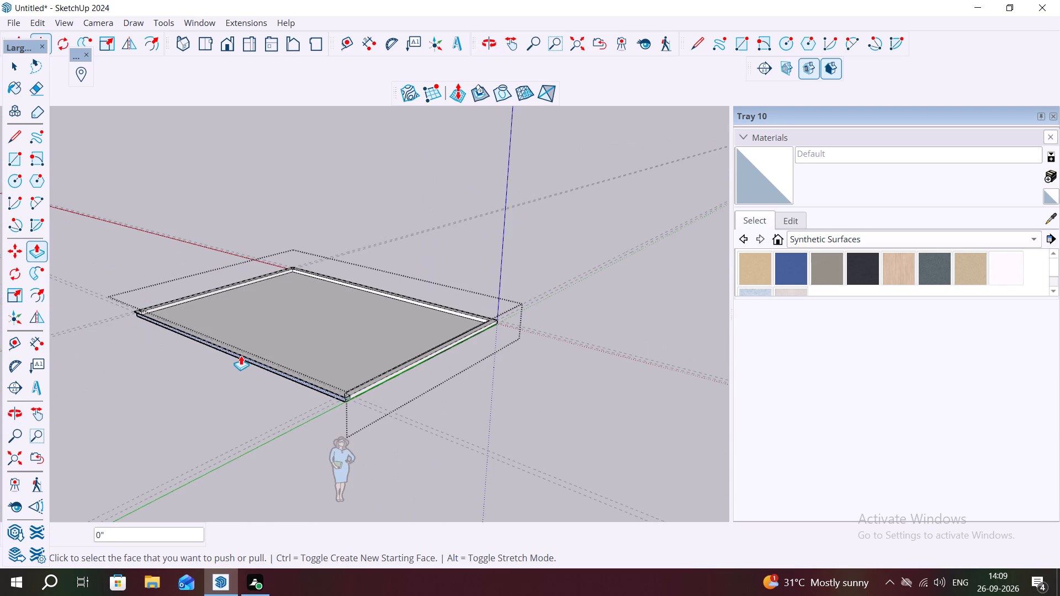
Undo the base's grouping and wall-strip extrusions back to the flat plan with its wall outlines.
key(ctrl+z)
key(ctrl+z)
middle_drag(419, 370, 251, 412)
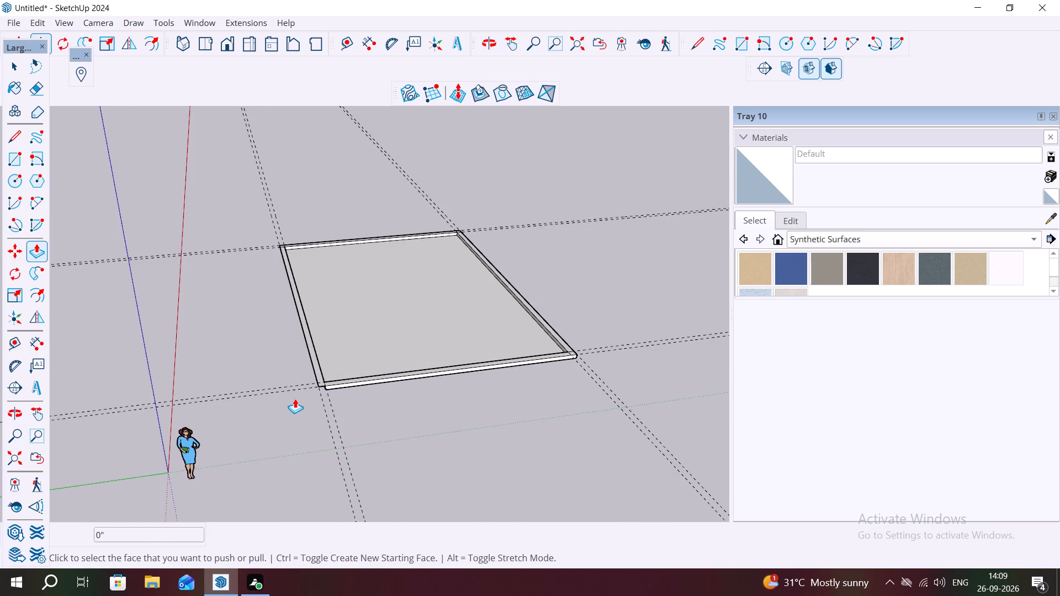
scroll(304, 393, up, 1)
key(ctrl+z)
key(ctrl+z)
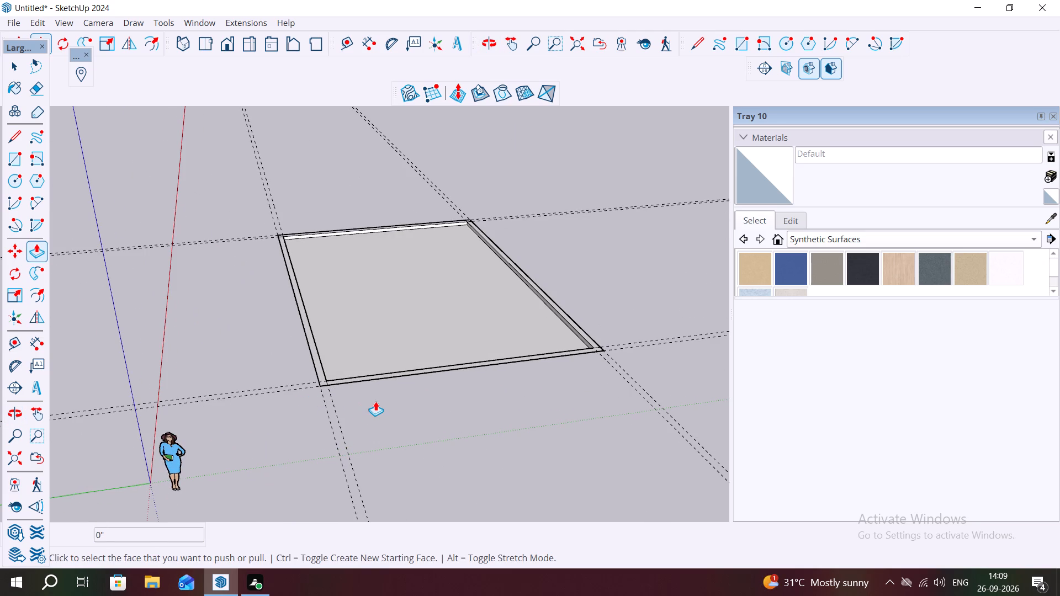
scroll(287, 361, up, 6)
scroll(54, 365, down, 3)
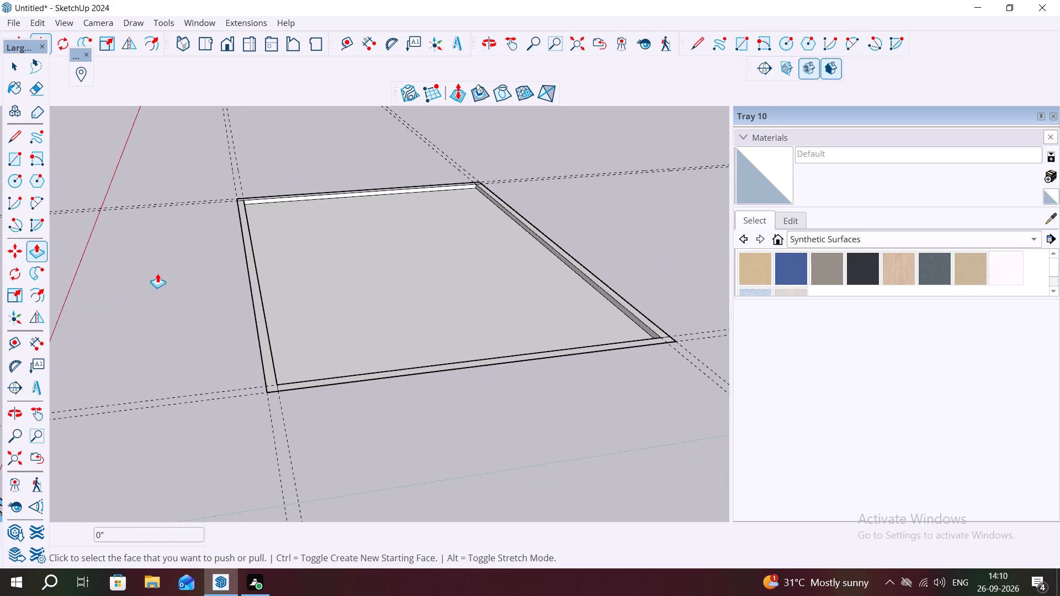
scroll(269, 164, up, 3)
key(ctrl+z)
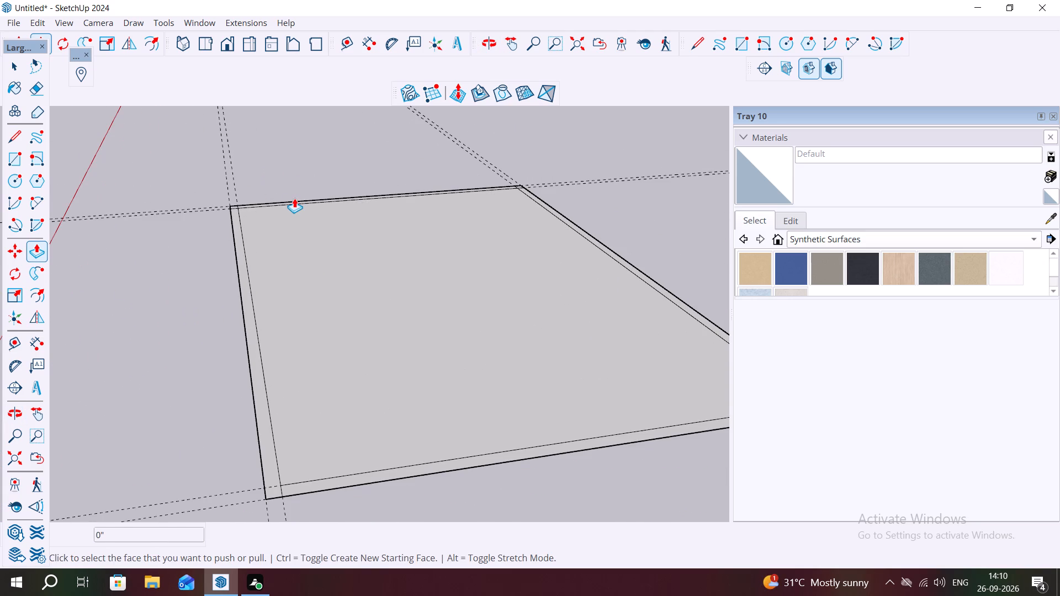
Draw a separate rectangle beside the plan, starting on the far outer guide line and entering 30' and then 40'.
scroll(70, 209, down, 10)
scroll(463, 378, down, 3)
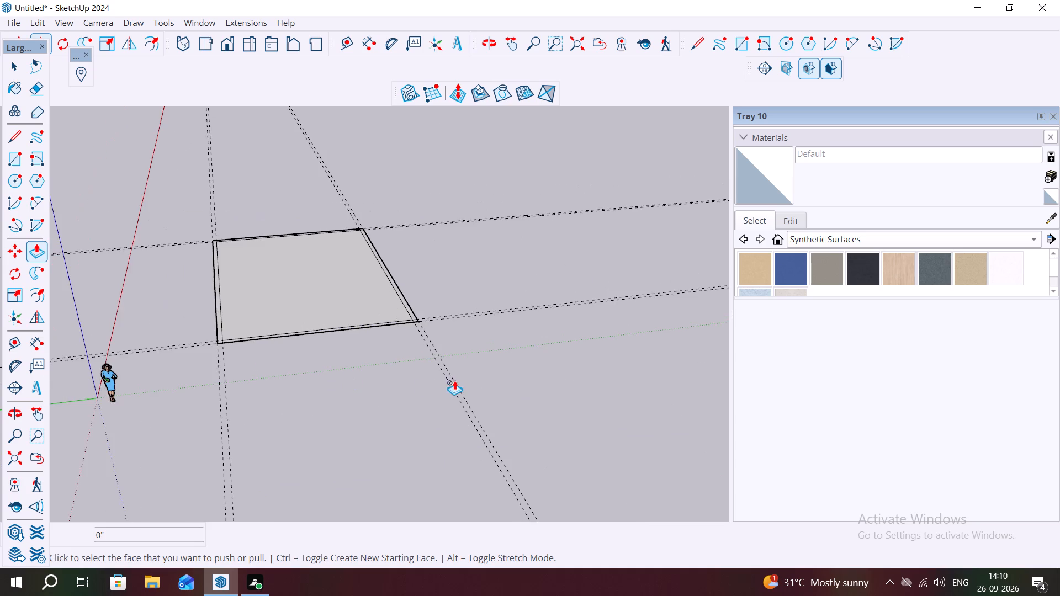
middle_drag(417, 377, 354, 374)
text(REC)
key(space)
key(r)
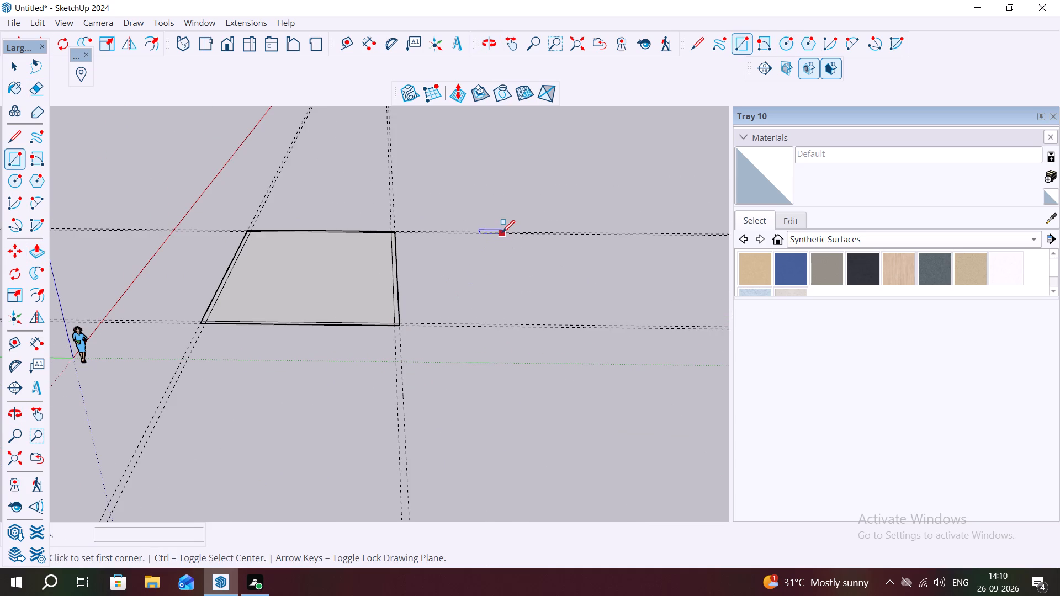
scroll(485, 225, up, 7)
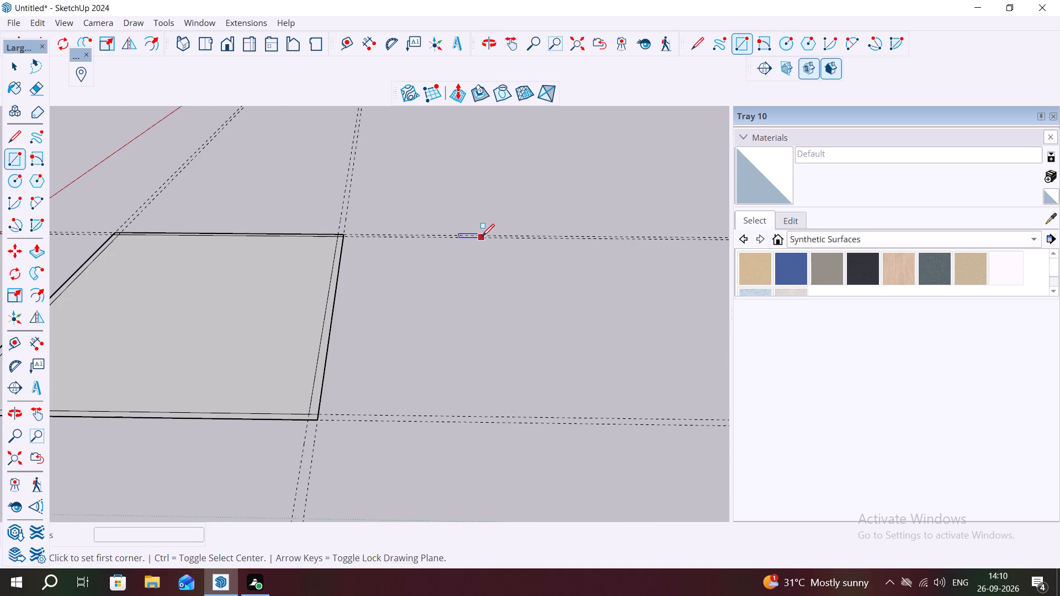
click(487, 234)
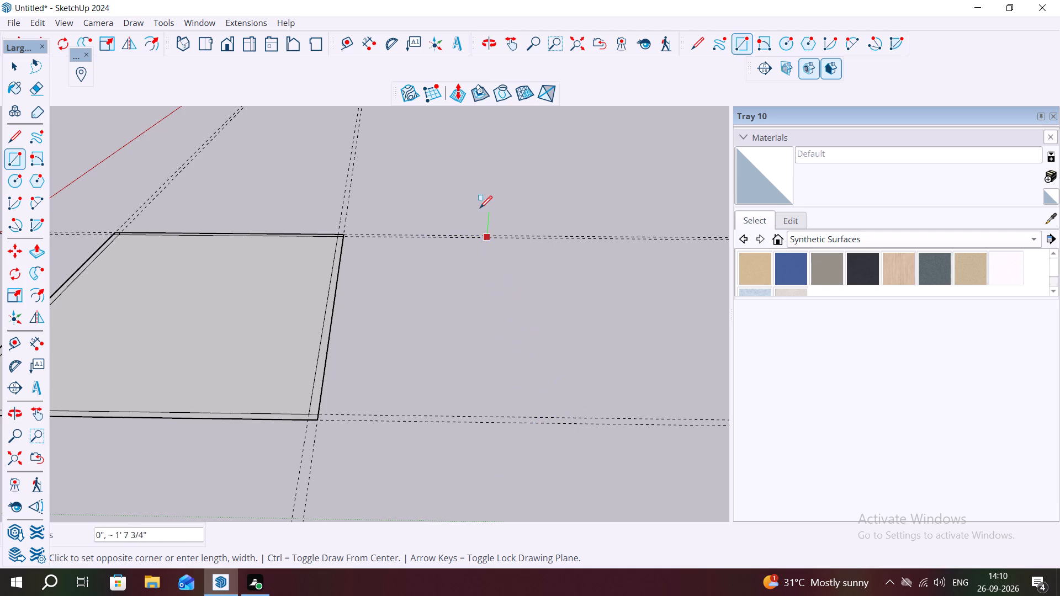
scroll(478, 208, up, 11)
scroll(500, 223, down, 3)
key(Escape)
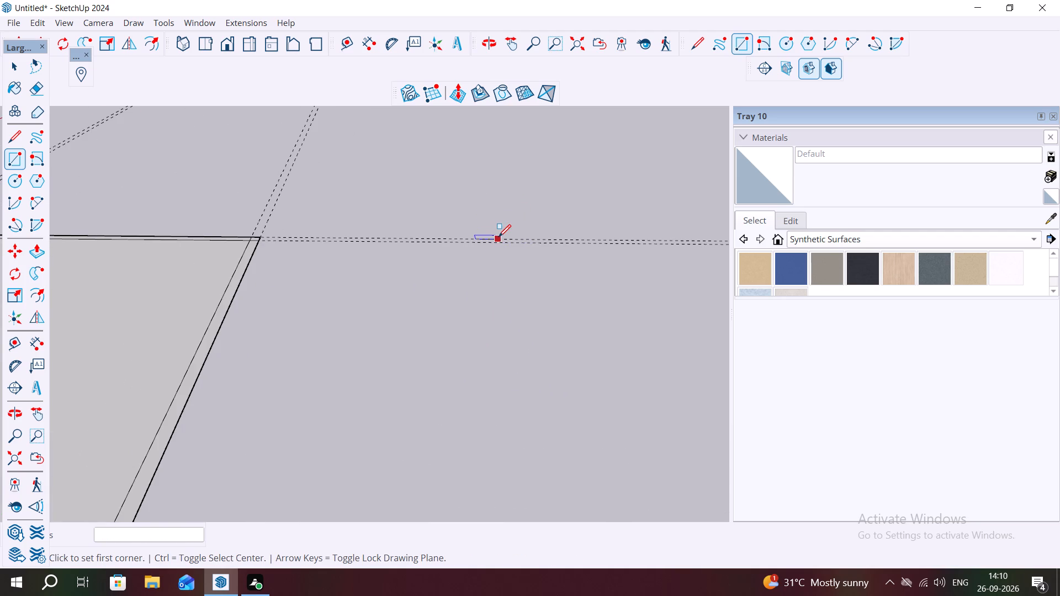
click(499, 237)
scroll(390, 173, down, 8)
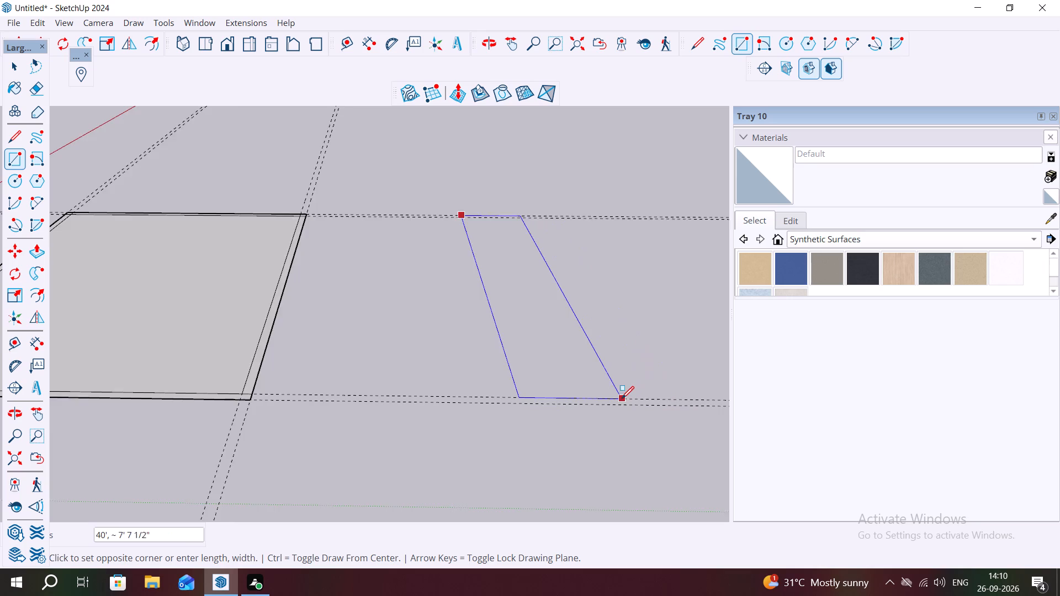
scroll(621, 398, down, 14)
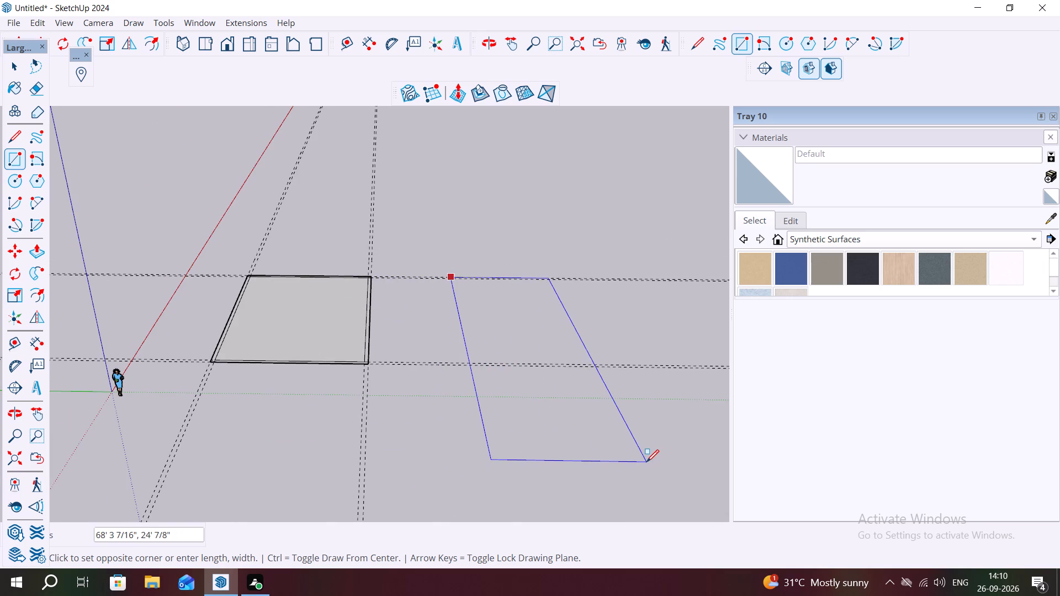
key(3)
text(0')
key(Return)
text(40')
key(Return)
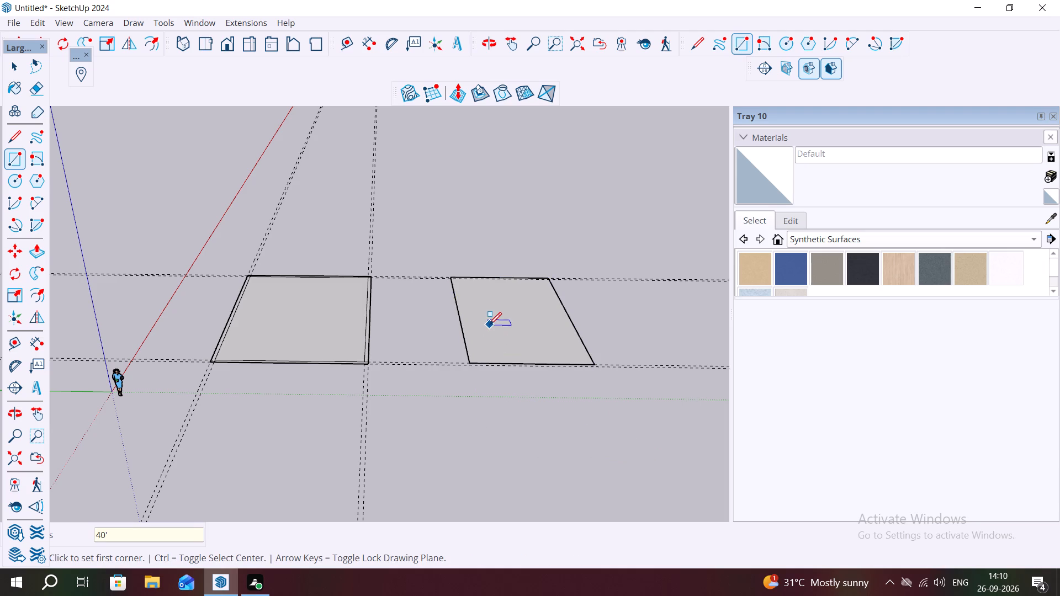
key(Escape)
Push/Pull the new rectangle by 6" to form a slab.
key(space)
triple_click(486, 332)
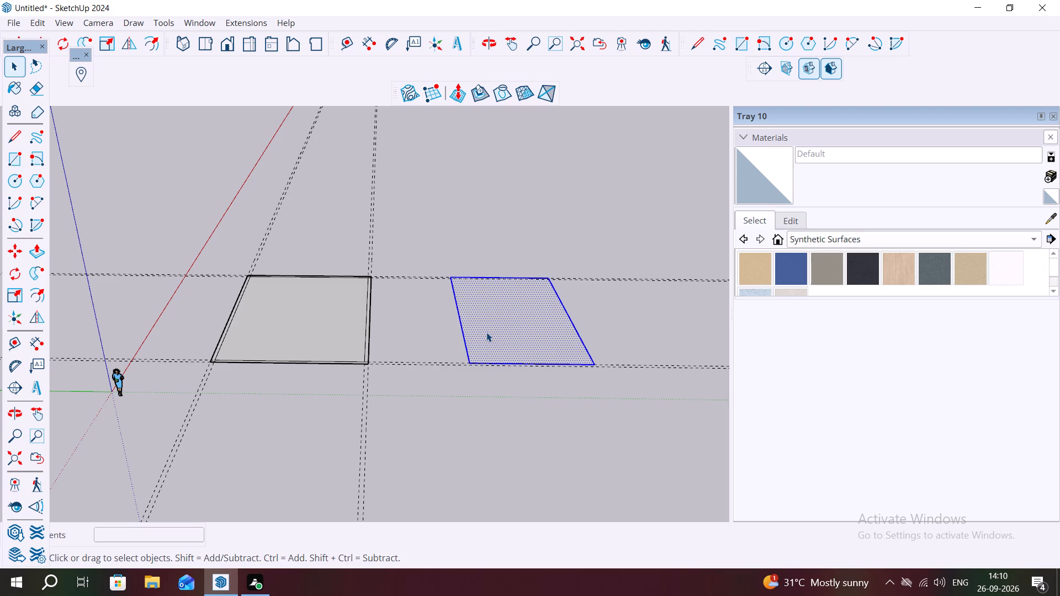
key(p)
click(486, 332)
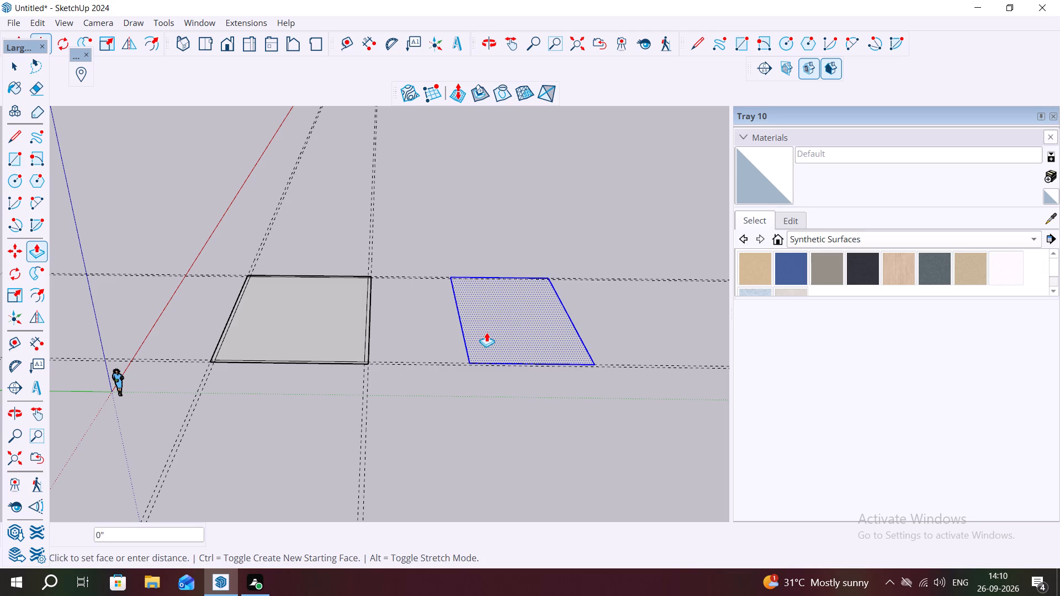
text(6")
key(Return)
Select all connected faces and edges of the new slab and make them a group.
scroll(484, 361, up, 1)
middle_drag(481, 341, 477, 262)
scroll(481, 375, up, 7)
key(space)
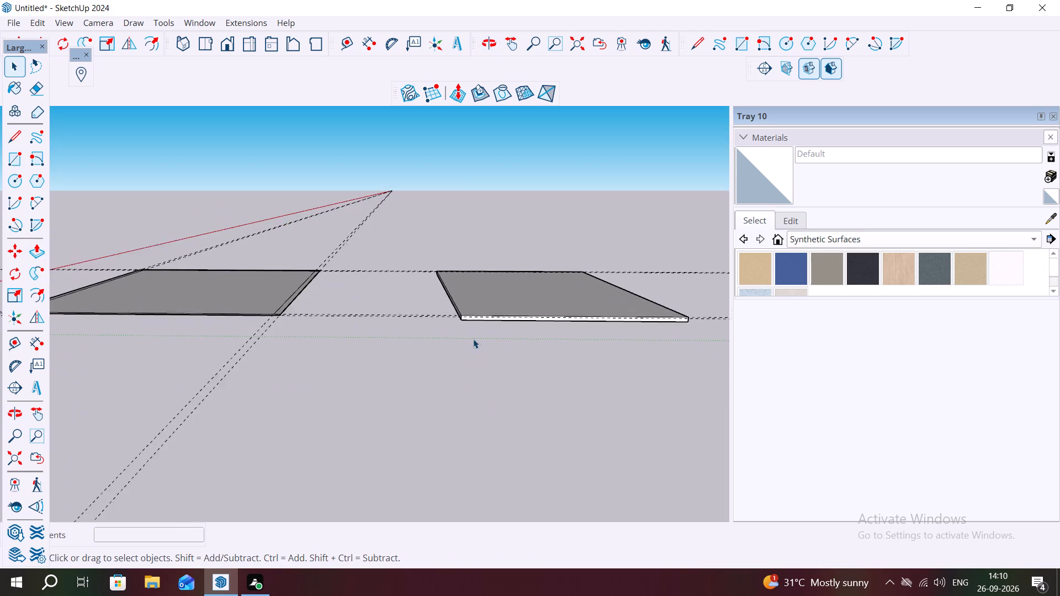
triple_click(490, 315)
click(490, 315)
right_click(489, 314)
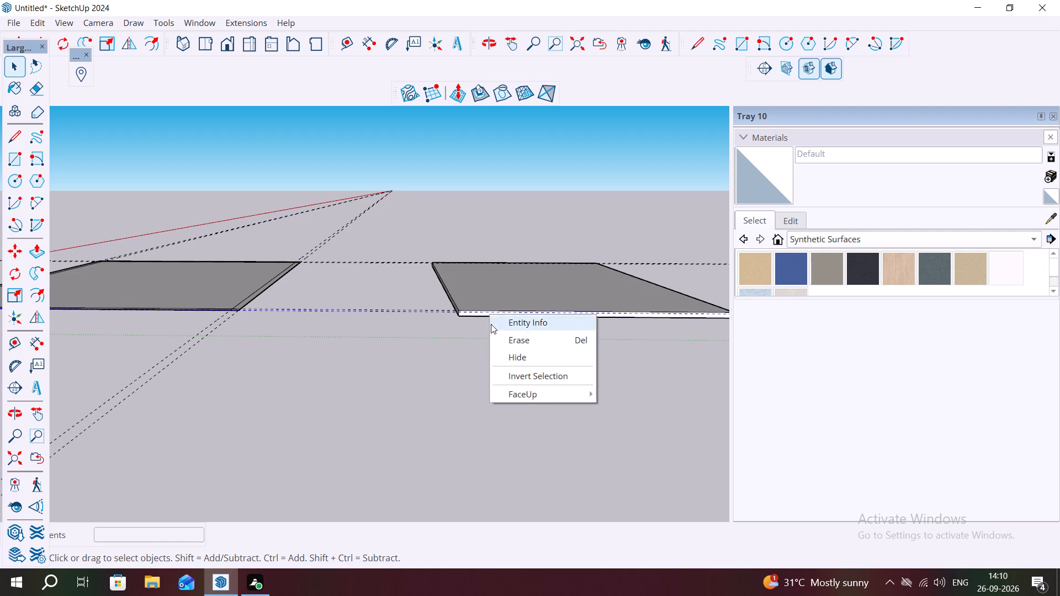
triple_click(480, 304)
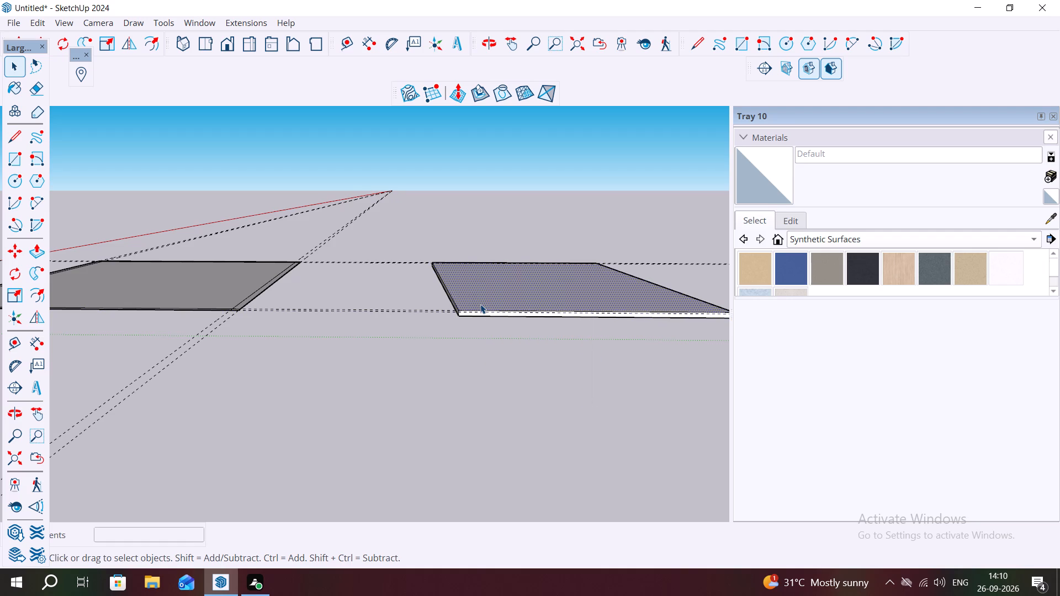
click(480, 304)
right_click(480, 303)
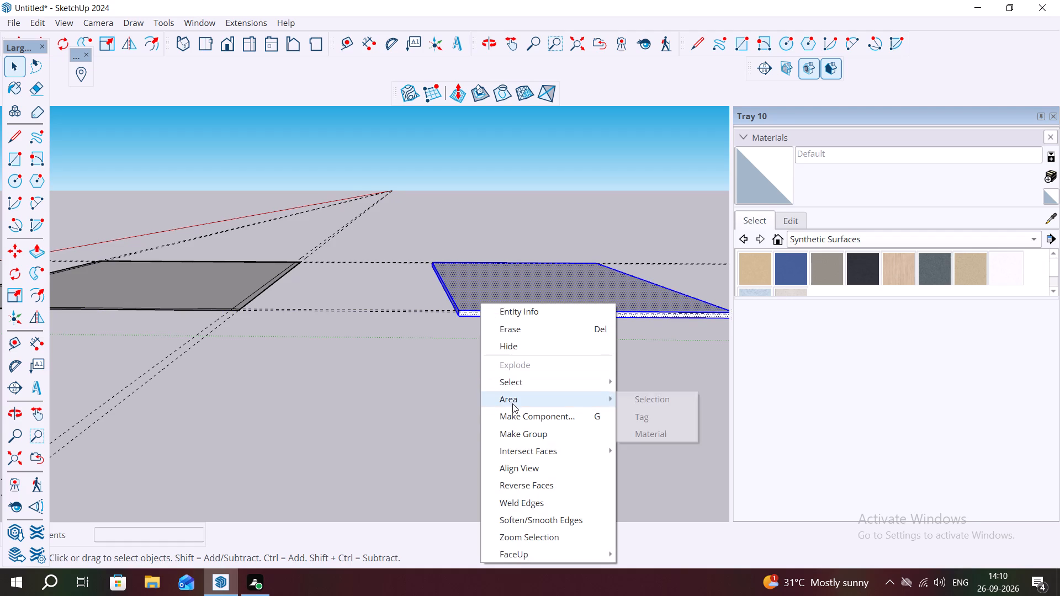
click(524, 435)
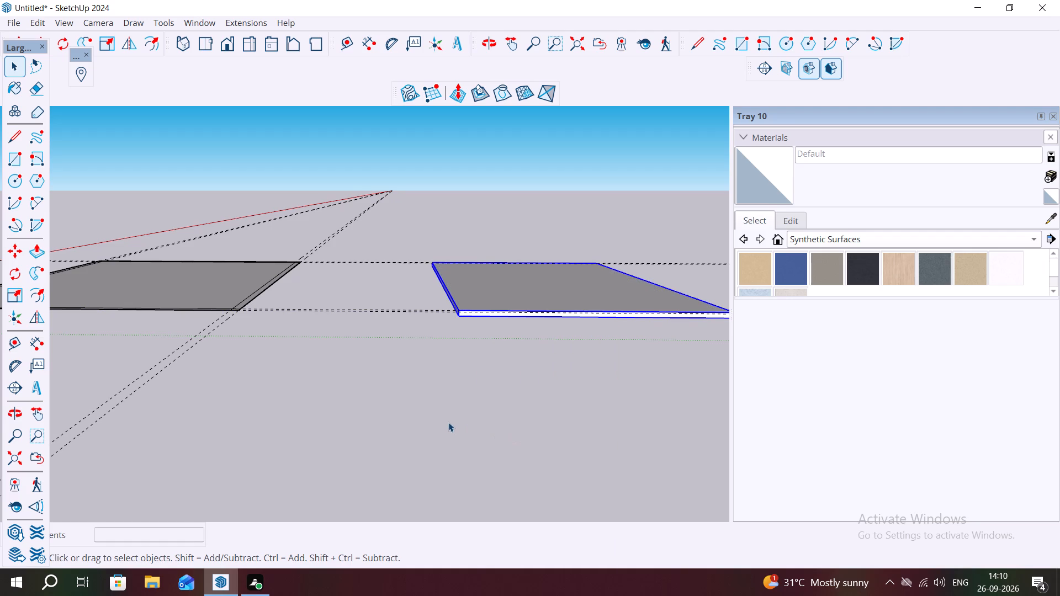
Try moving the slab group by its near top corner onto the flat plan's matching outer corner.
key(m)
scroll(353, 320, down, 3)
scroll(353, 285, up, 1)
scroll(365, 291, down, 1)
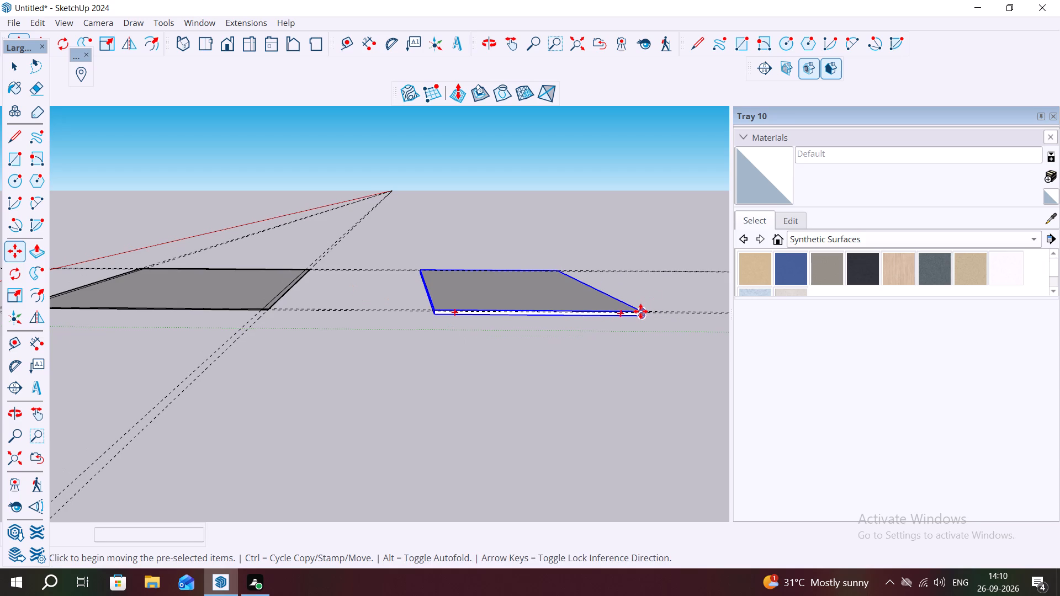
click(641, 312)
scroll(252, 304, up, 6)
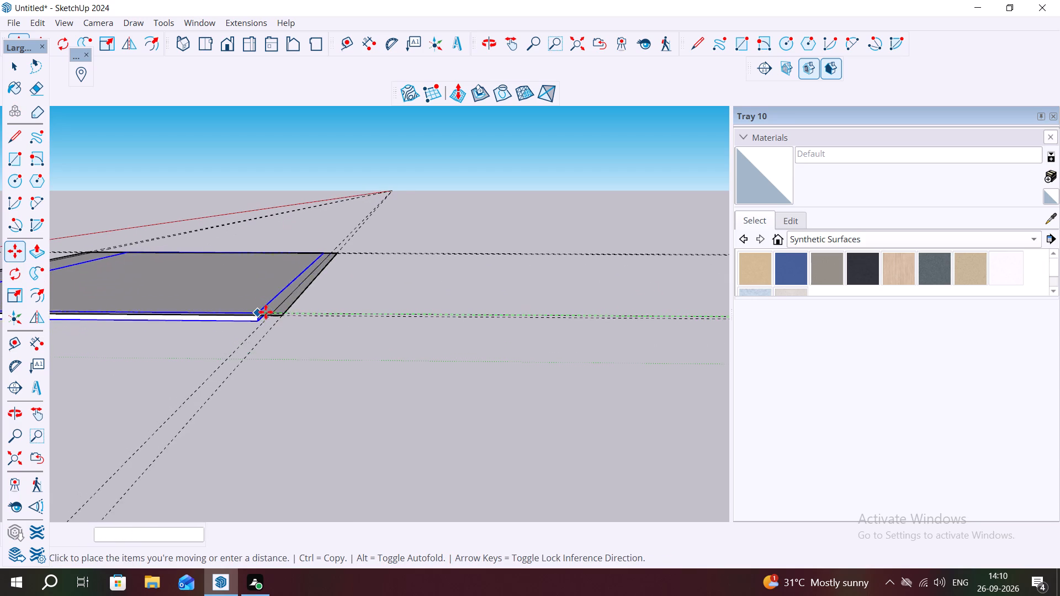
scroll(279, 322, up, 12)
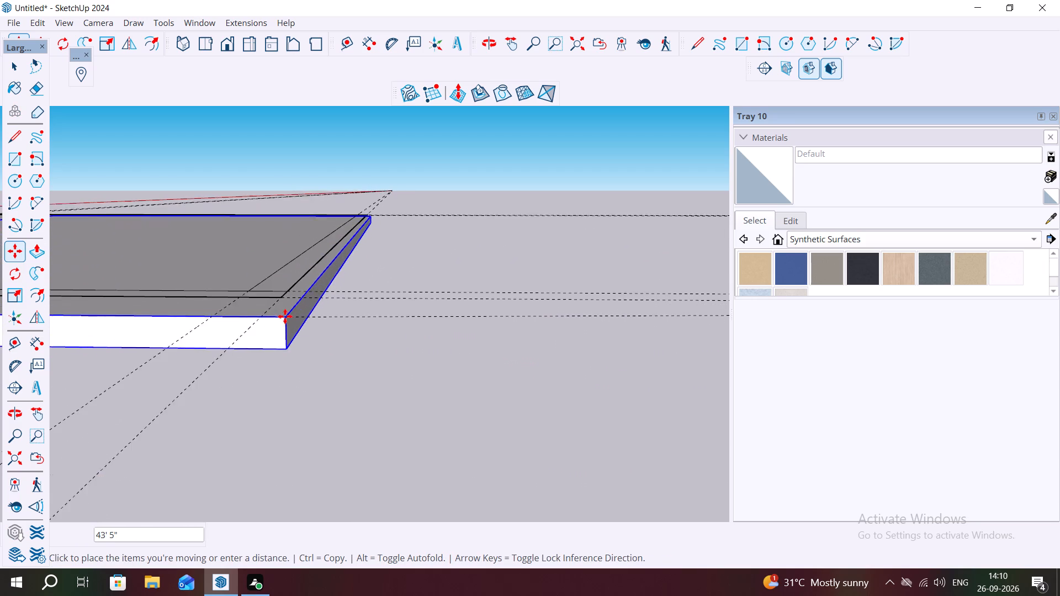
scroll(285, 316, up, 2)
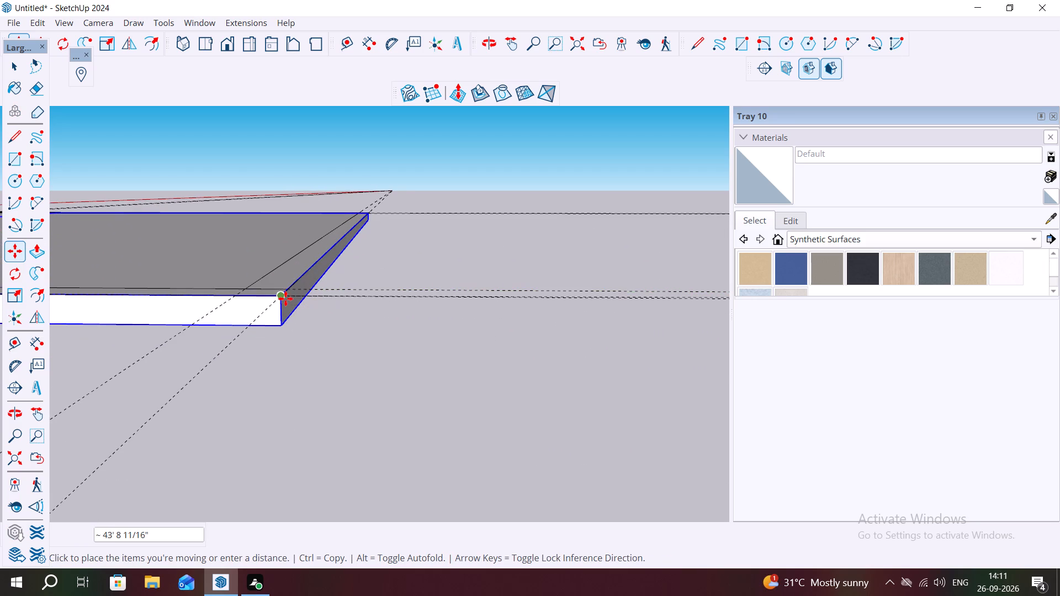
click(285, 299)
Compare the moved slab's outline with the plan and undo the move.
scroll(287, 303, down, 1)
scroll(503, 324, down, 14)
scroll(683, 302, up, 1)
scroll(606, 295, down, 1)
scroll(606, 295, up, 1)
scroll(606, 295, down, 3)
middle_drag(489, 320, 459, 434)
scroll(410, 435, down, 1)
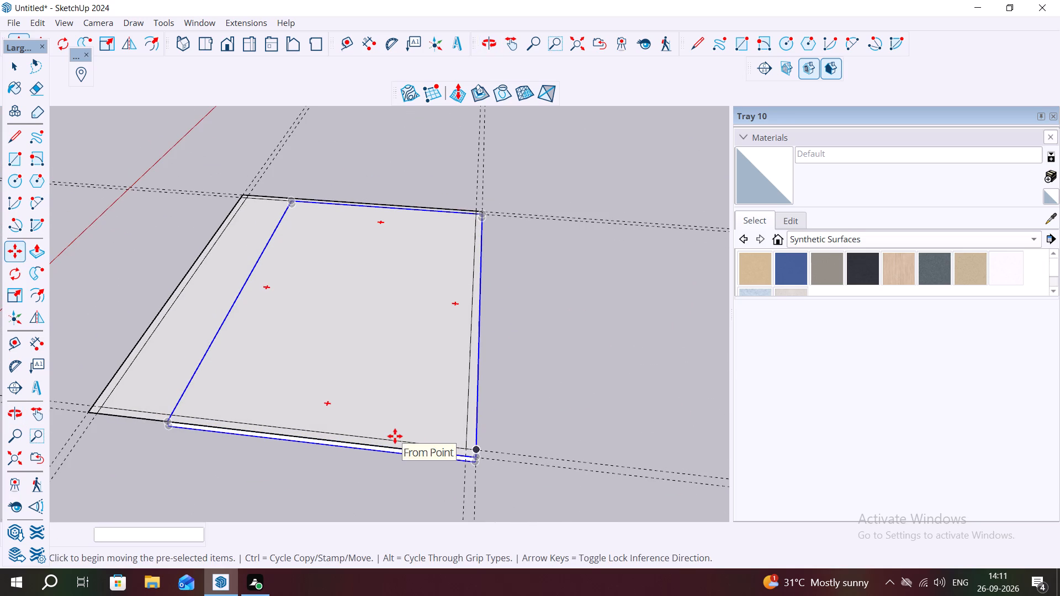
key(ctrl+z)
Draw a 30' 9" line along the plan's near edge between its two outer corners.
scroll(344, 406, down, 1)
scroll(315, 401, up, 1)
scroll(273, 383, down, 5)
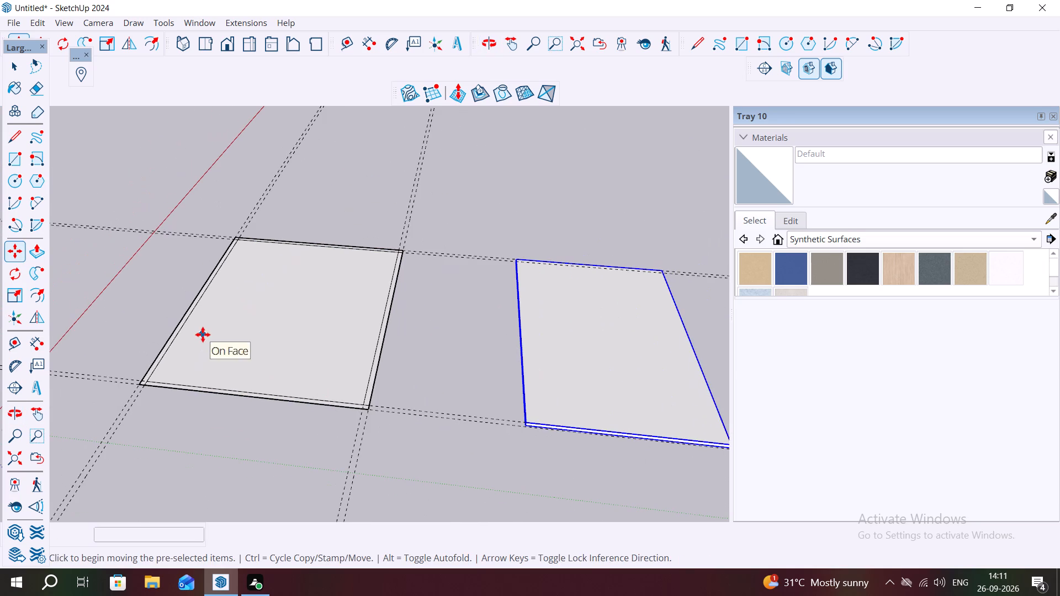
click(10, 140)
click(139, 385)
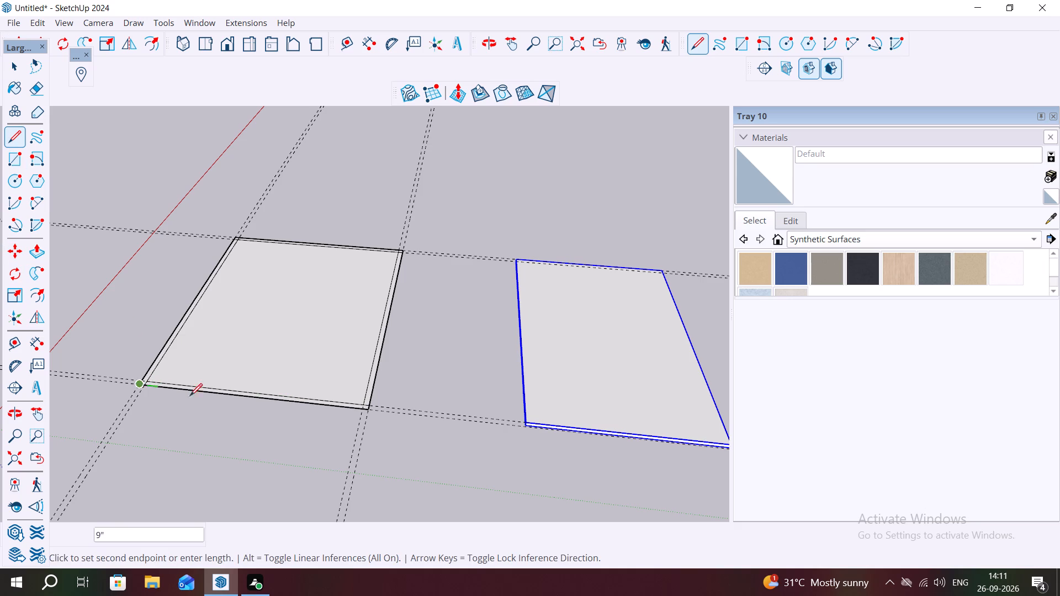
click(368, 412)
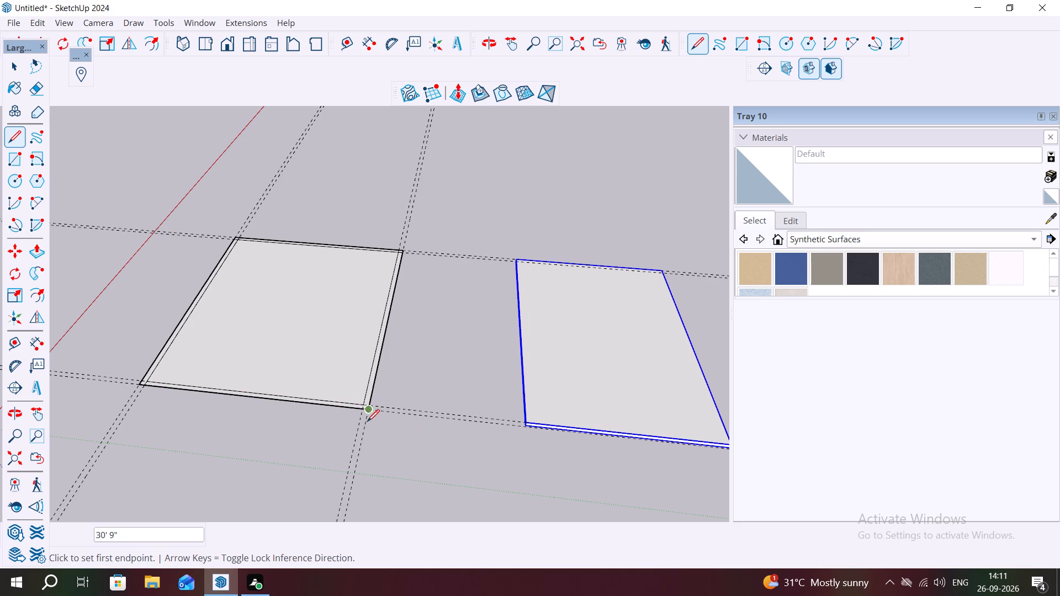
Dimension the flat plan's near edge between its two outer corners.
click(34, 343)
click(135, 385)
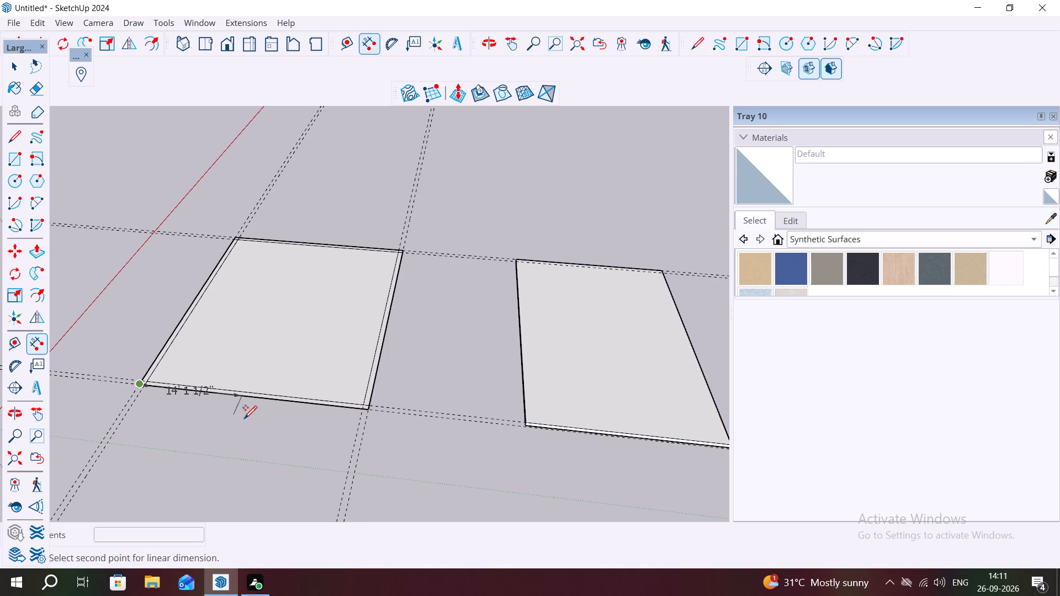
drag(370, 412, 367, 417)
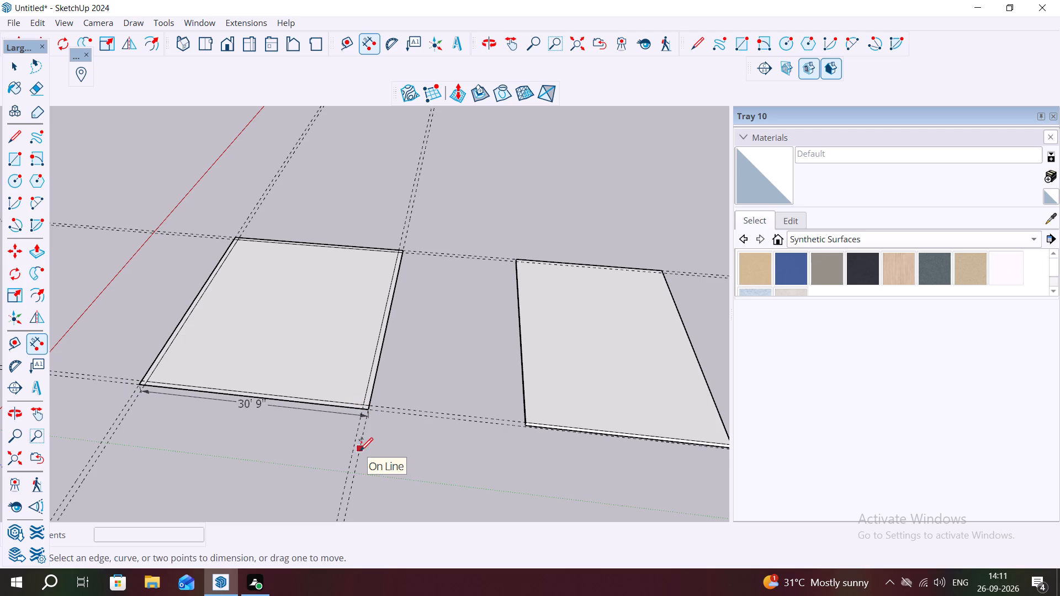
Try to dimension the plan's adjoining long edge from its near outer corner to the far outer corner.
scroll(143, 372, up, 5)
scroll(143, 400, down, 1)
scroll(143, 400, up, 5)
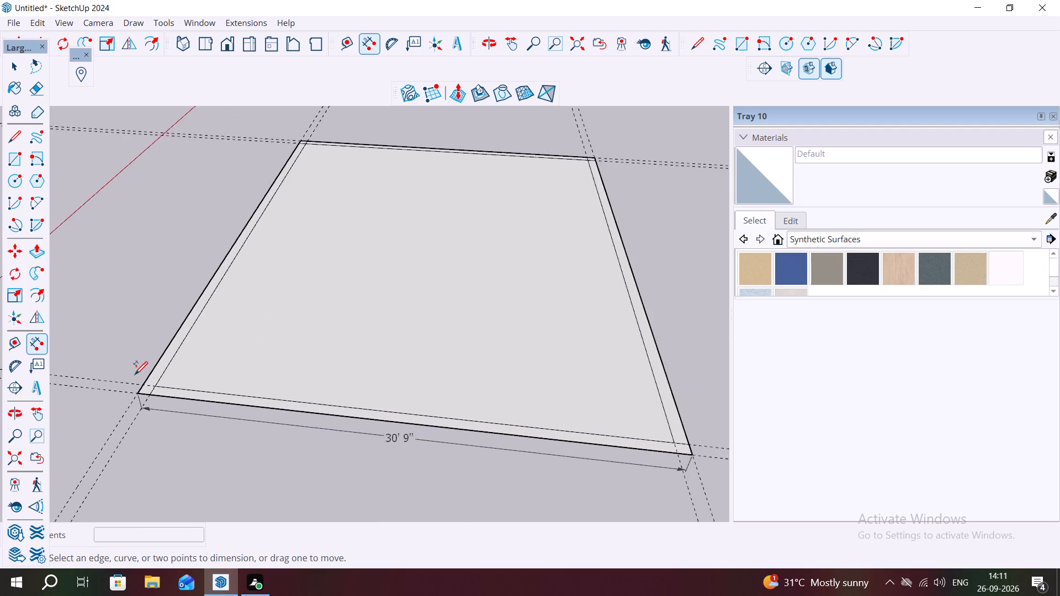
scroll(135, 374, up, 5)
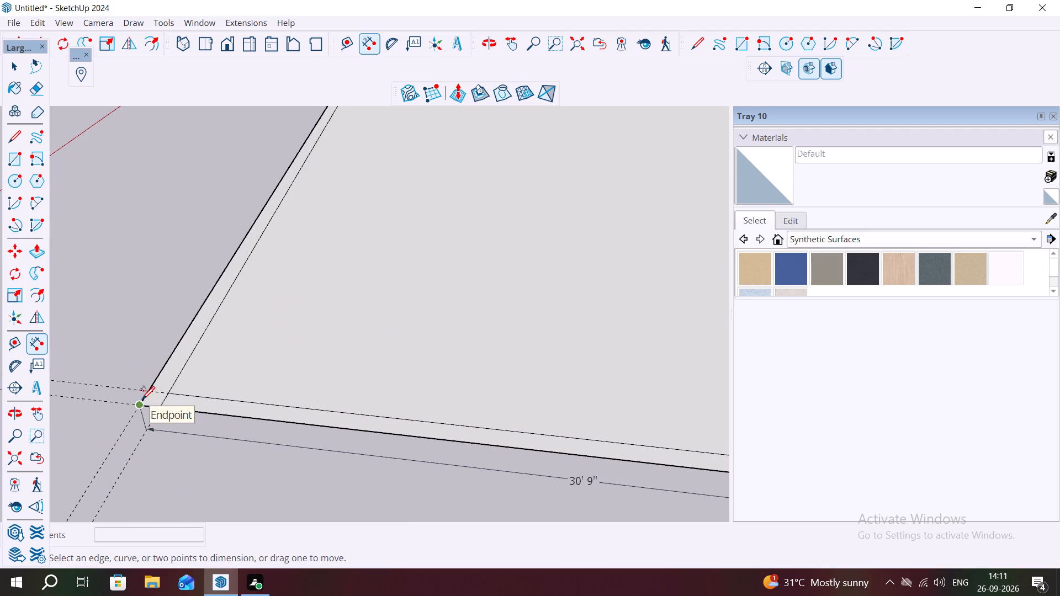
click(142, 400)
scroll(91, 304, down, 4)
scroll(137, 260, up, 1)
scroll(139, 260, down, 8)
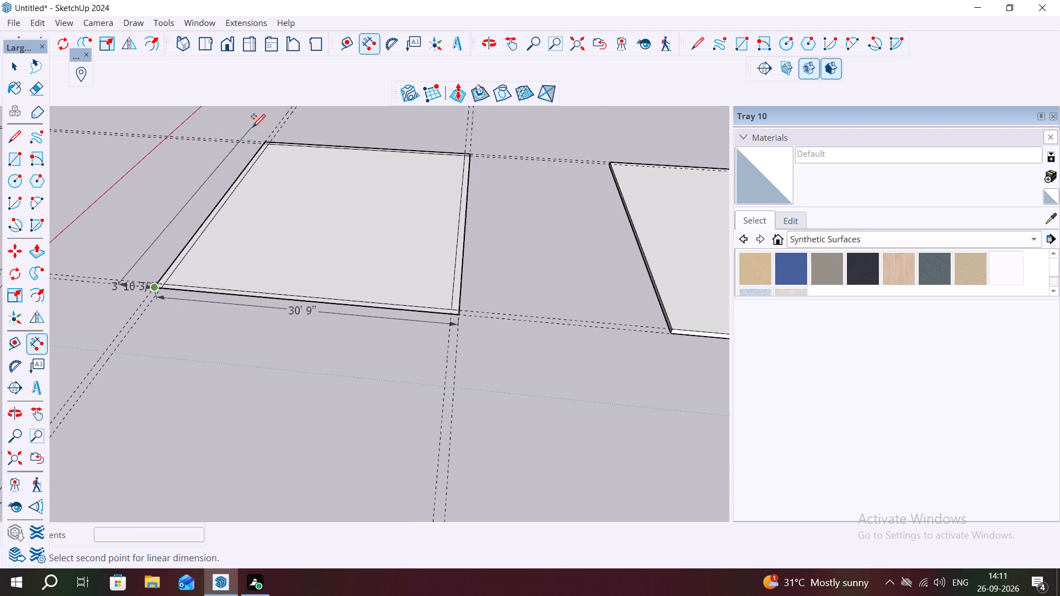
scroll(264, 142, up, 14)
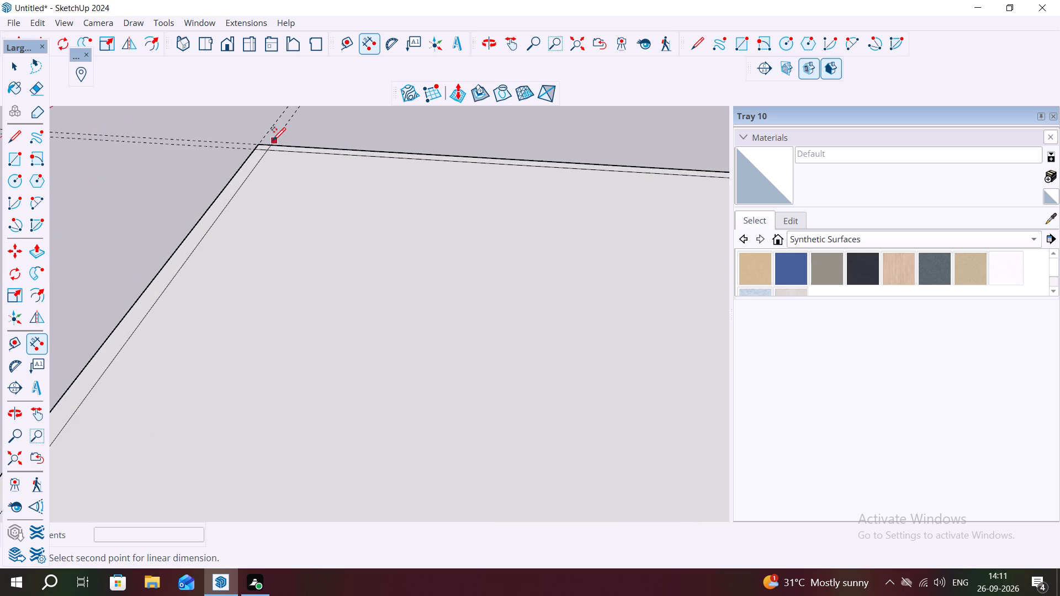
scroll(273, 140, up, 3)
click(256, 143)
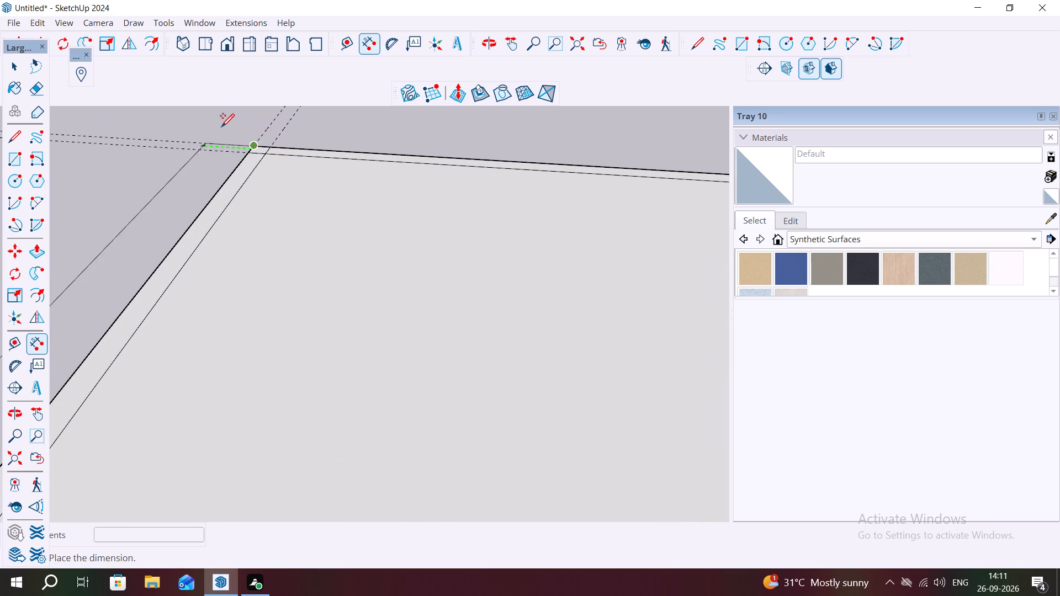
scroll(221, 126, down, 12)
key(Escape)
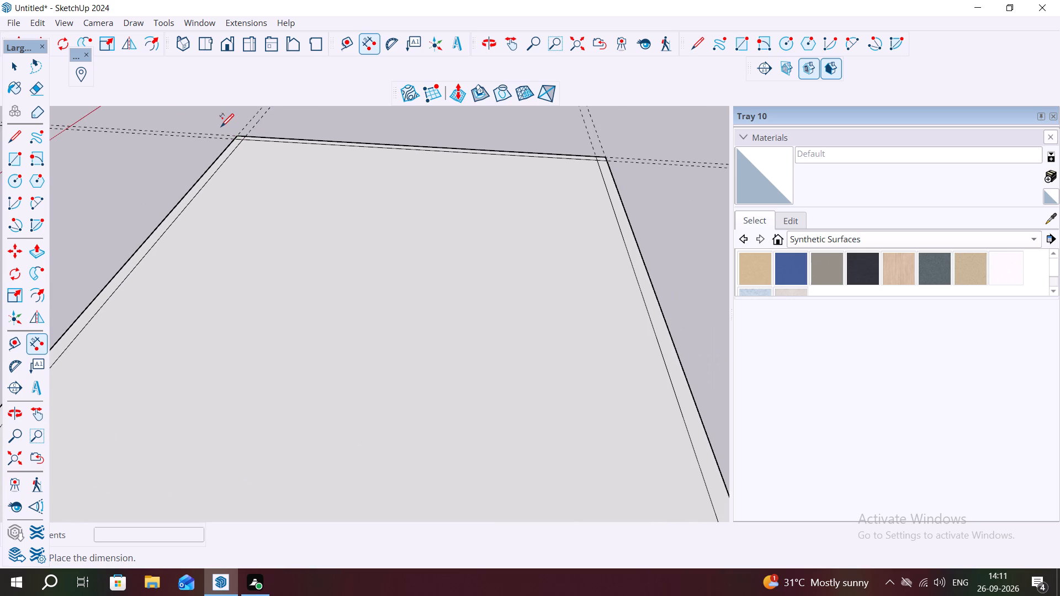
Undo the recent edits until the near-edge dimension and the separate slab beside the plan are removed.
key(ctrl+z)
key(ctrl+z)
scroll(318, 155, down, 2)
scroll(318, 155, up, 1)
scroll(318, 155, down, 3)
scroll(303, 145, up, 1)
scroll(303, 145, down, 2)
scroll(349, 191, down, 11)
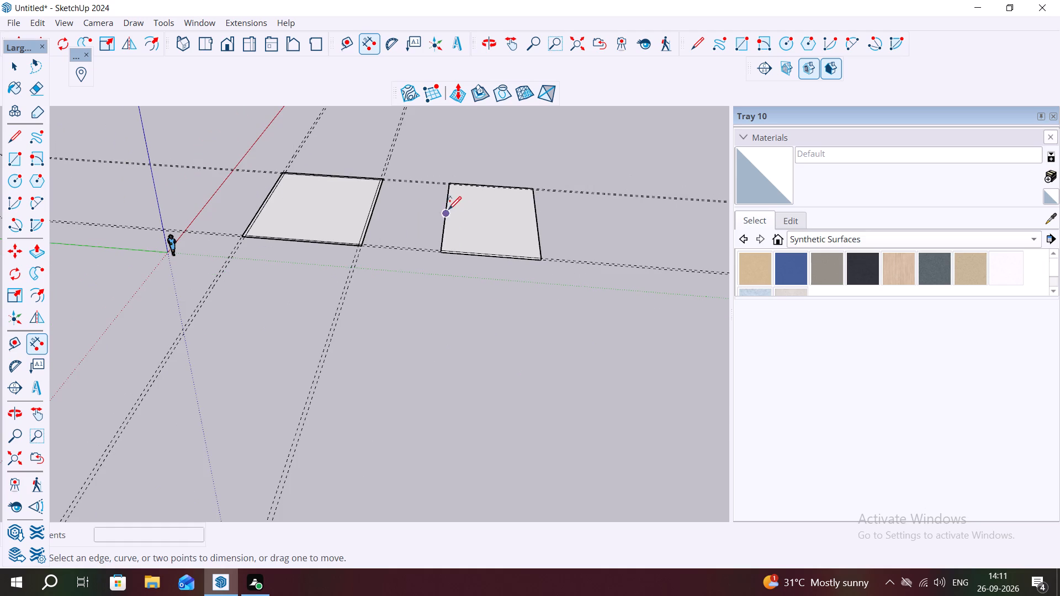
key(ctrl+z)
key(ctrl+z)
key(ctrl+z)
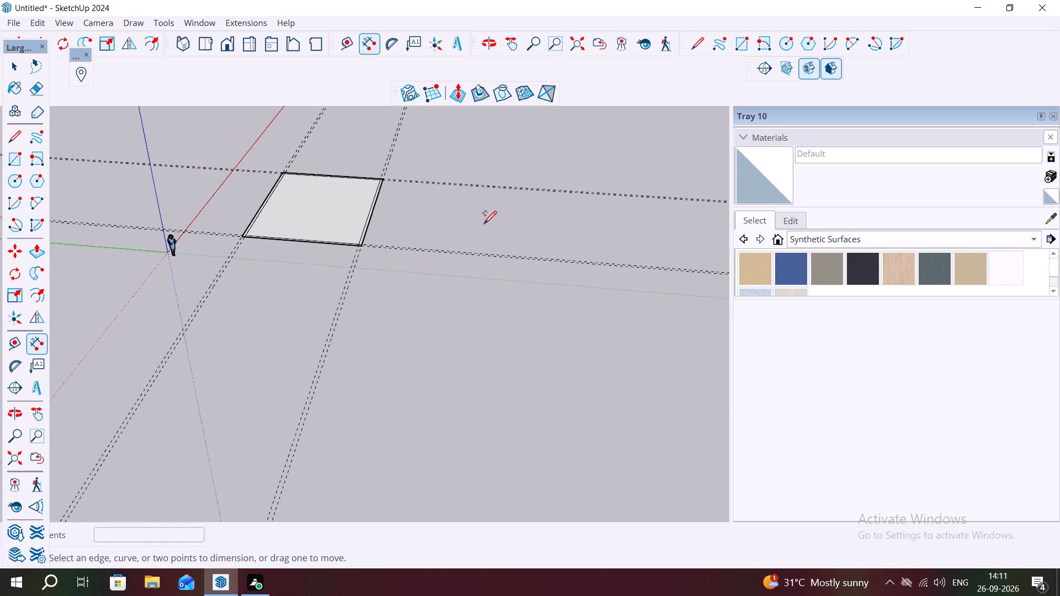
Draw a new rectangle in the open area beside the plan, entering 30' 9" for its first side.
text(RE)
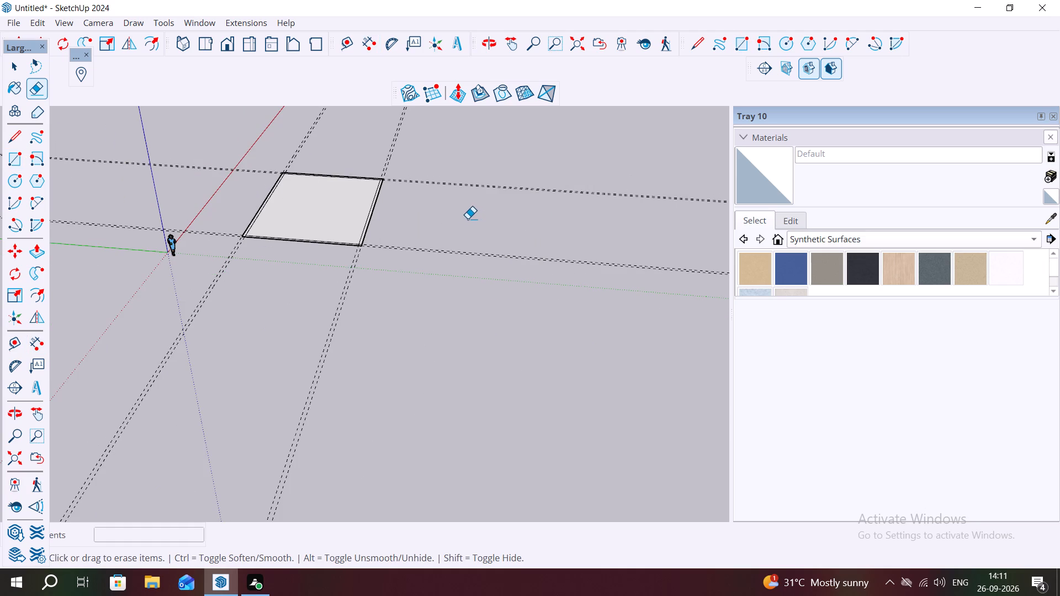
key(r)
drag(458, 208, 449, 254)
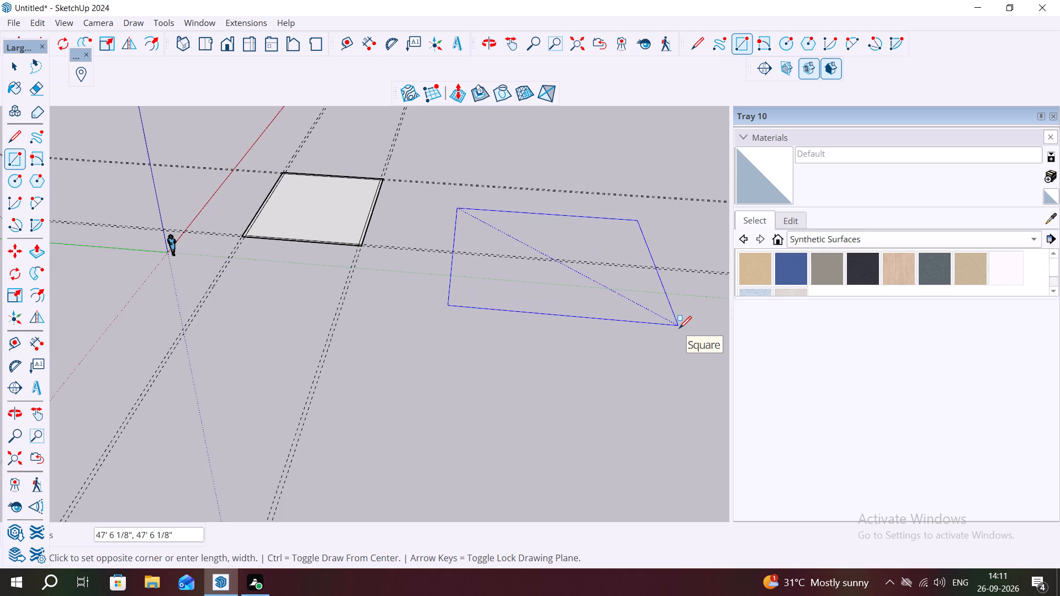
key(3)
text(0')
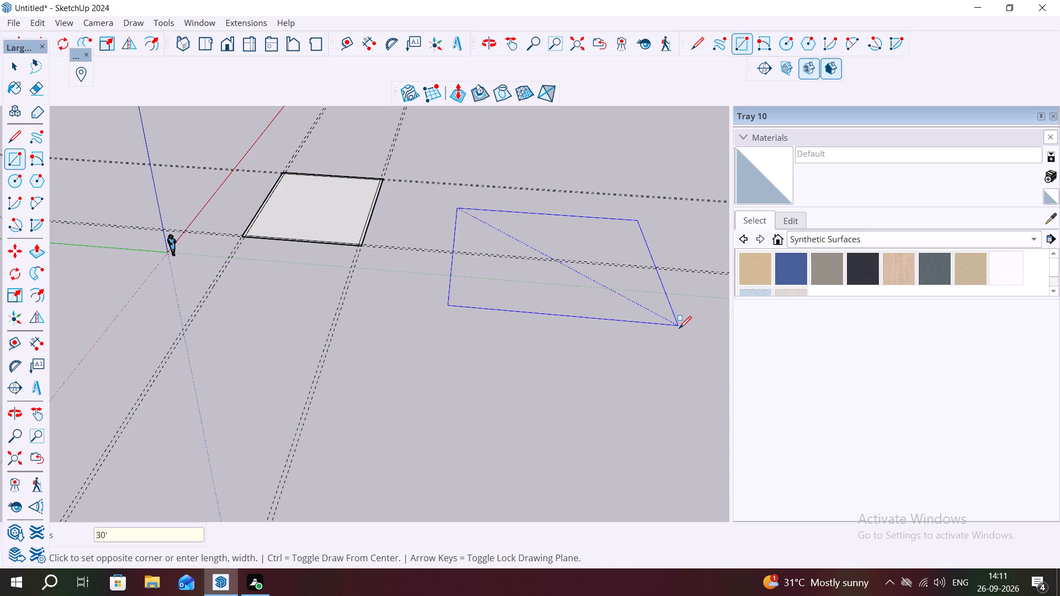
key(comma)
text(40)
key(apostrophe)
key(BackSpace)
key(BackSpace)
key(BackSpace)
key(BackSpace)
key(BackSpace)
key(apostrophe)
text(9")
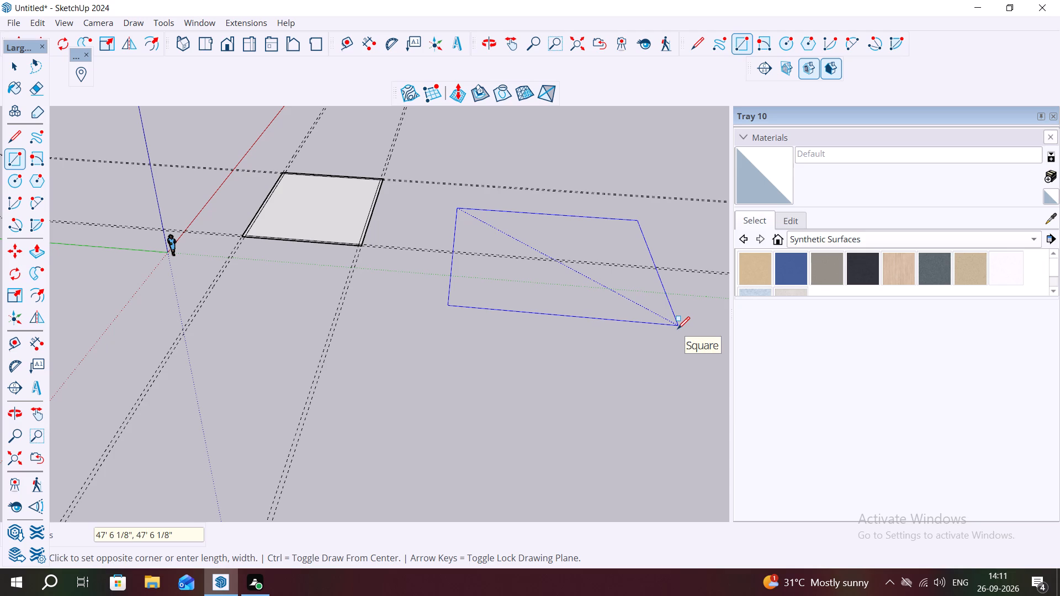
key(3)
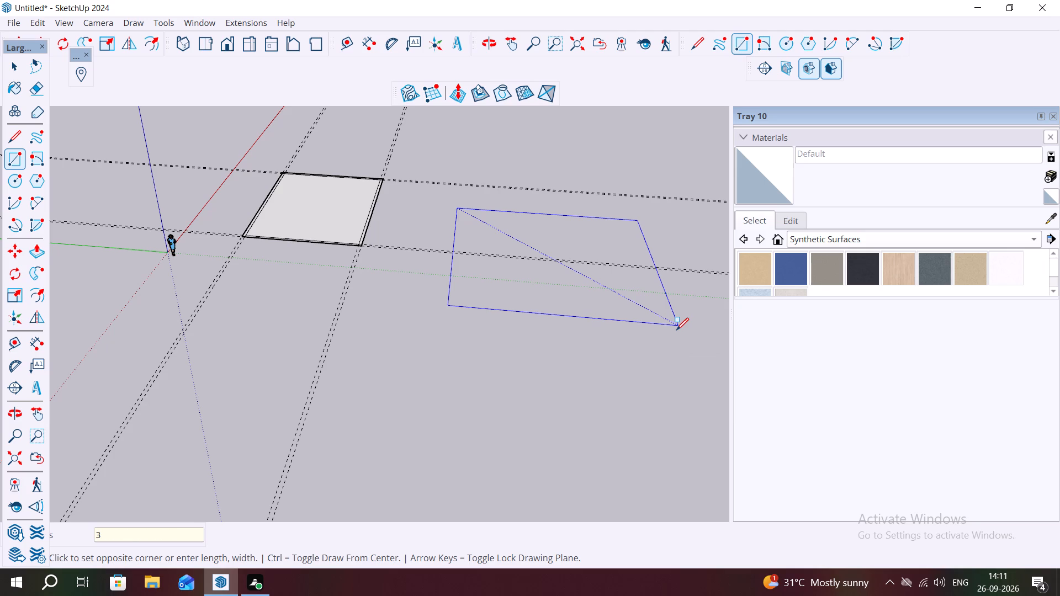
text(0')
text(,9)
key(shift+quotedbl)
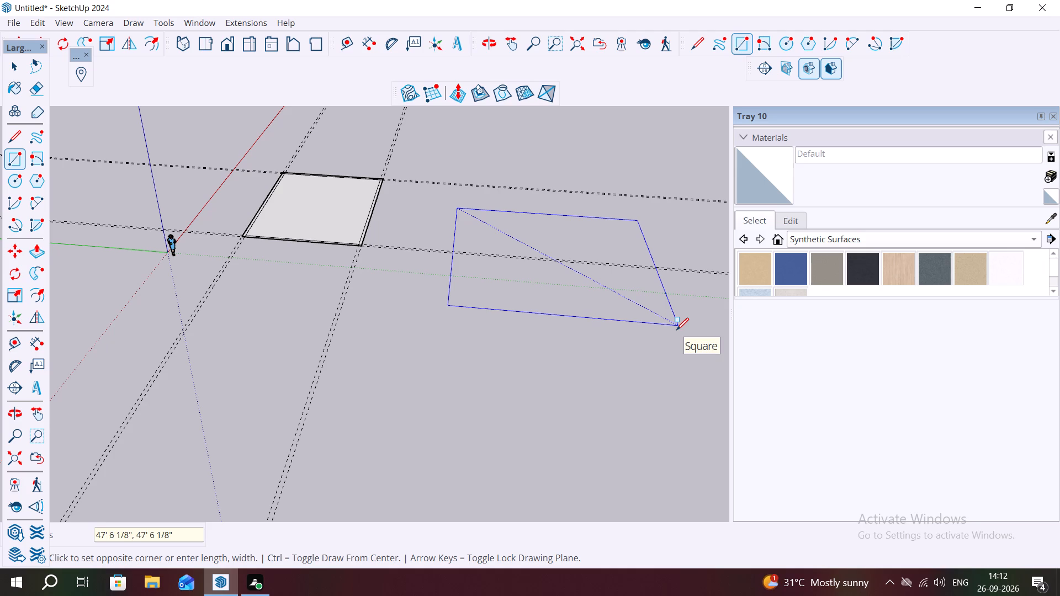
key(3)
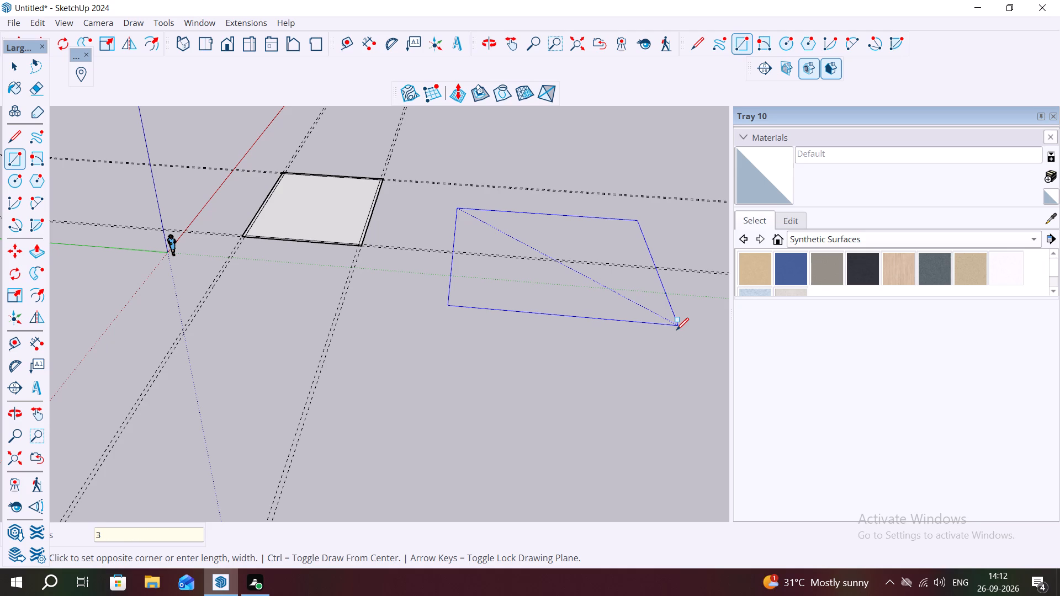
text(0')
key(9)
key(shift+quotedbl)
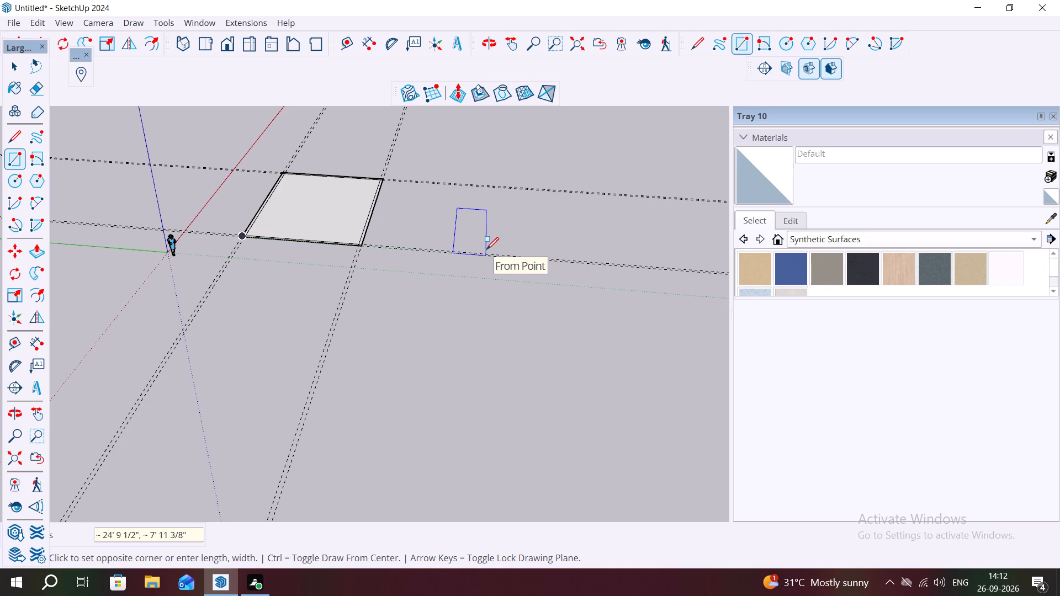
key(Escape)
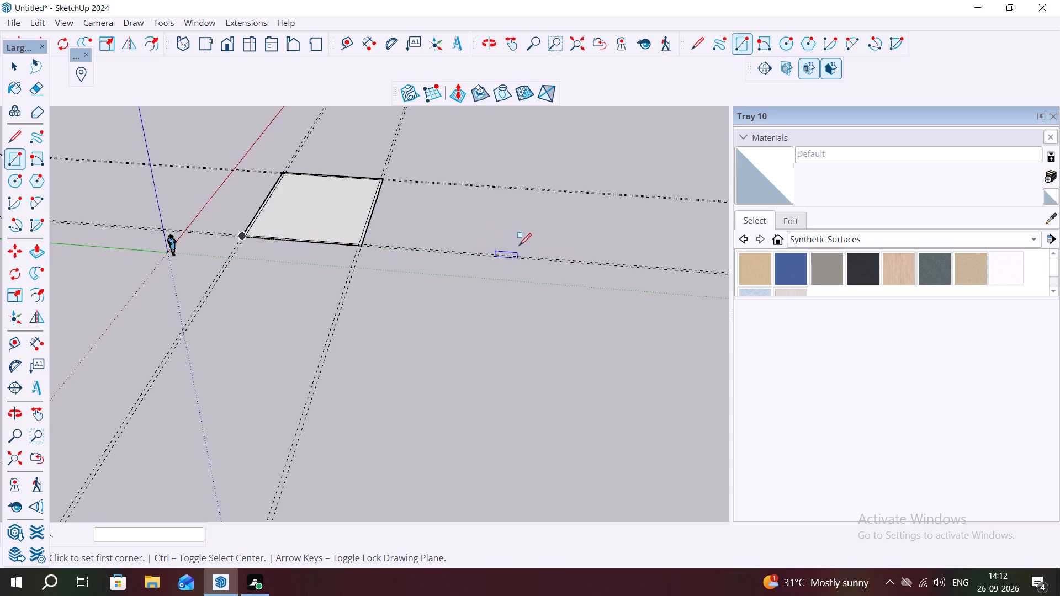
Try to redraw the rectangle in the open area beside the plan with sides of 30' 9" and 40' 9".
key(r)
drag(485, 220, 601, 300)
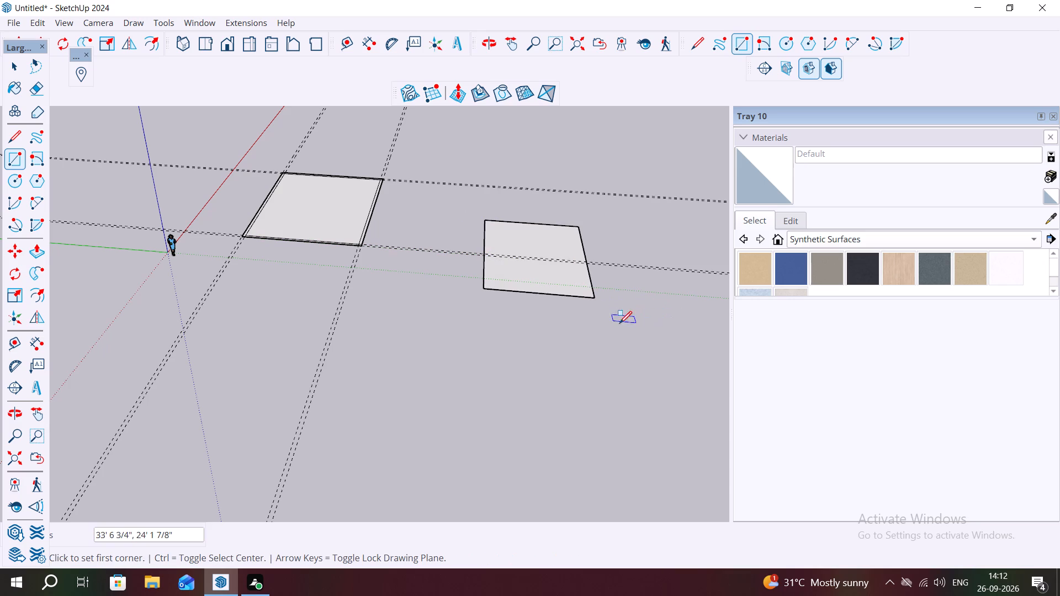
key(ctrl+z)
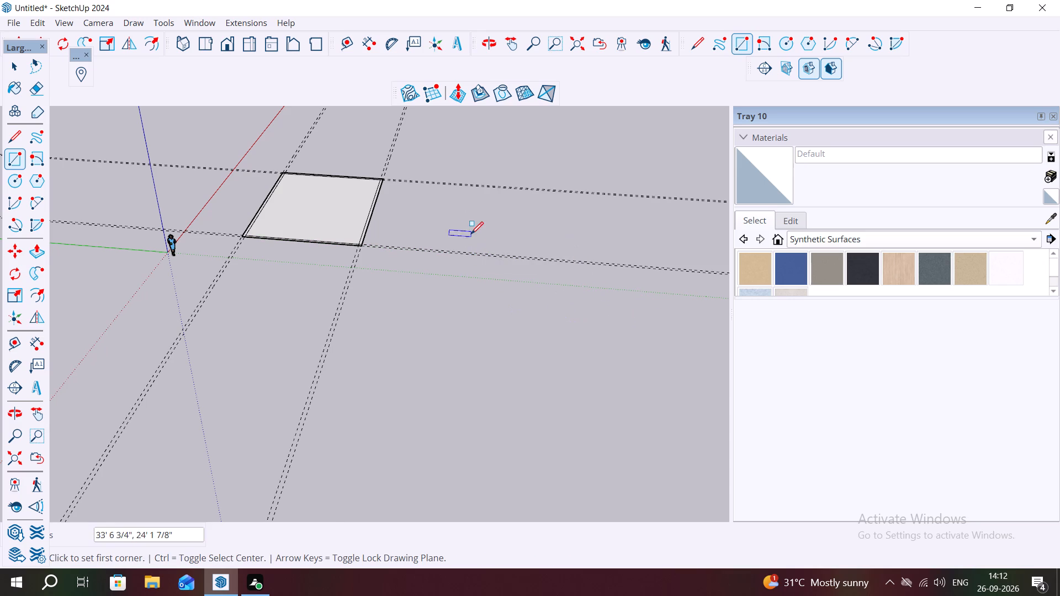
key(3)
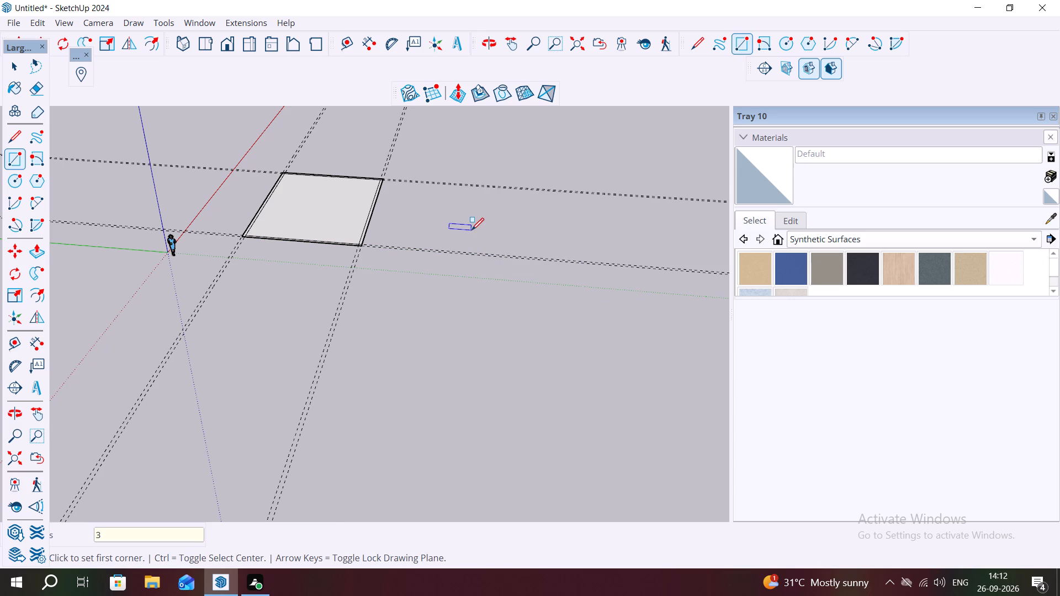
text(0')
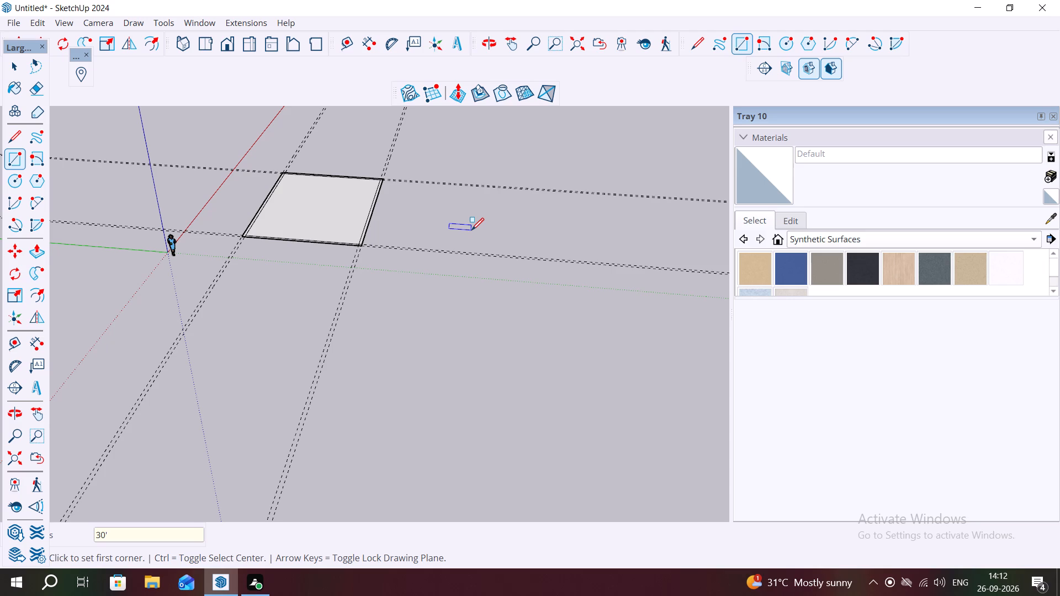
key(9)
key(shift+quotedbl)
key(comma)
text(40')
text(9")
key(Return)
Draw a 30' 9" by 40' 9" rectangle in the open area beside the plan.
drag(449, 215, 579, 280)
text(30')
key(8)
key(BackSpace)
key(9)
key(shift+quotedbl)
text(,40')
text(9")
key(Return)
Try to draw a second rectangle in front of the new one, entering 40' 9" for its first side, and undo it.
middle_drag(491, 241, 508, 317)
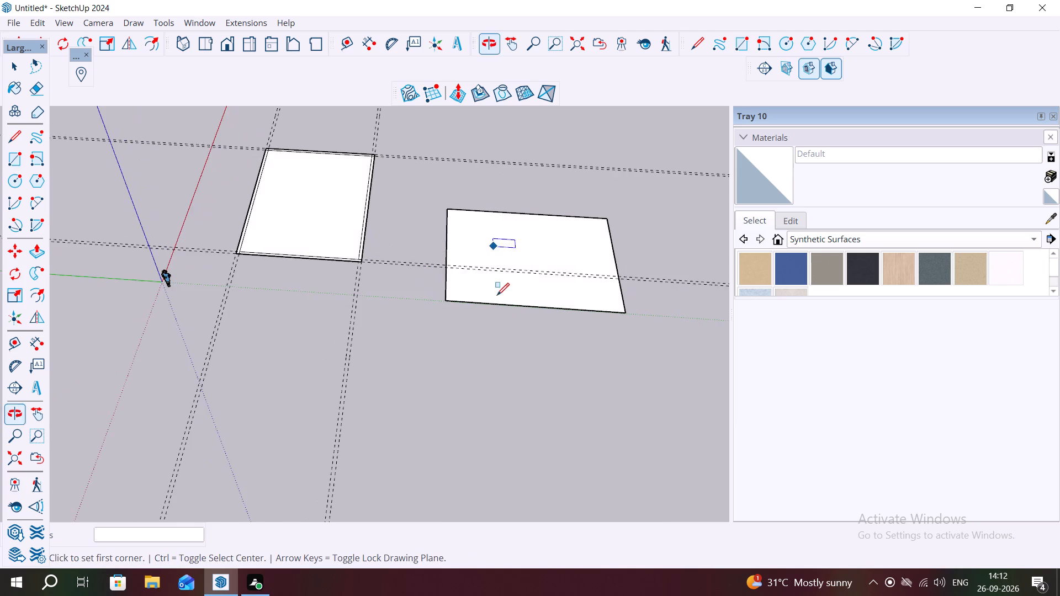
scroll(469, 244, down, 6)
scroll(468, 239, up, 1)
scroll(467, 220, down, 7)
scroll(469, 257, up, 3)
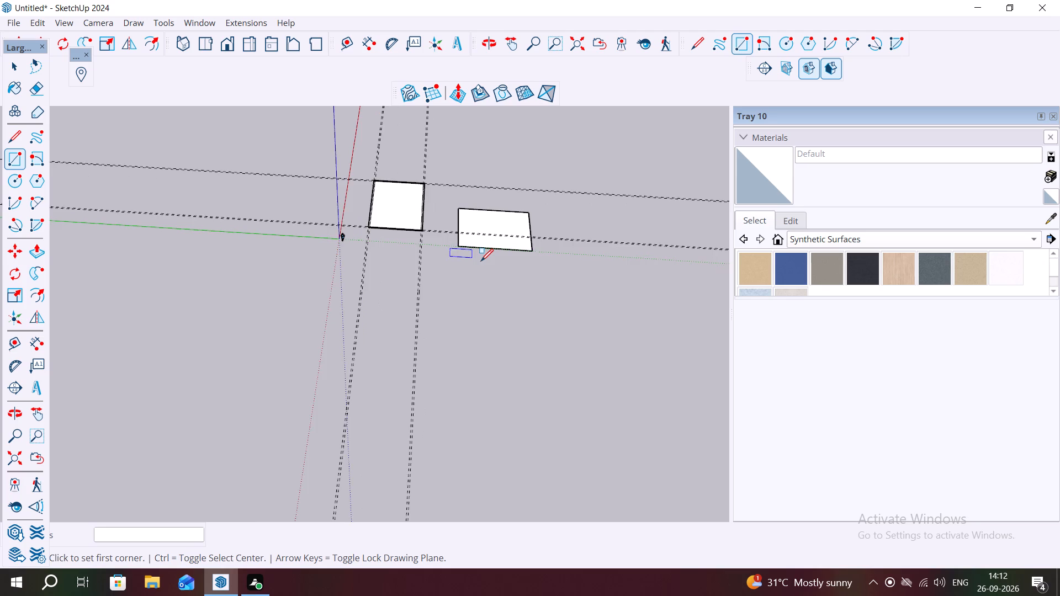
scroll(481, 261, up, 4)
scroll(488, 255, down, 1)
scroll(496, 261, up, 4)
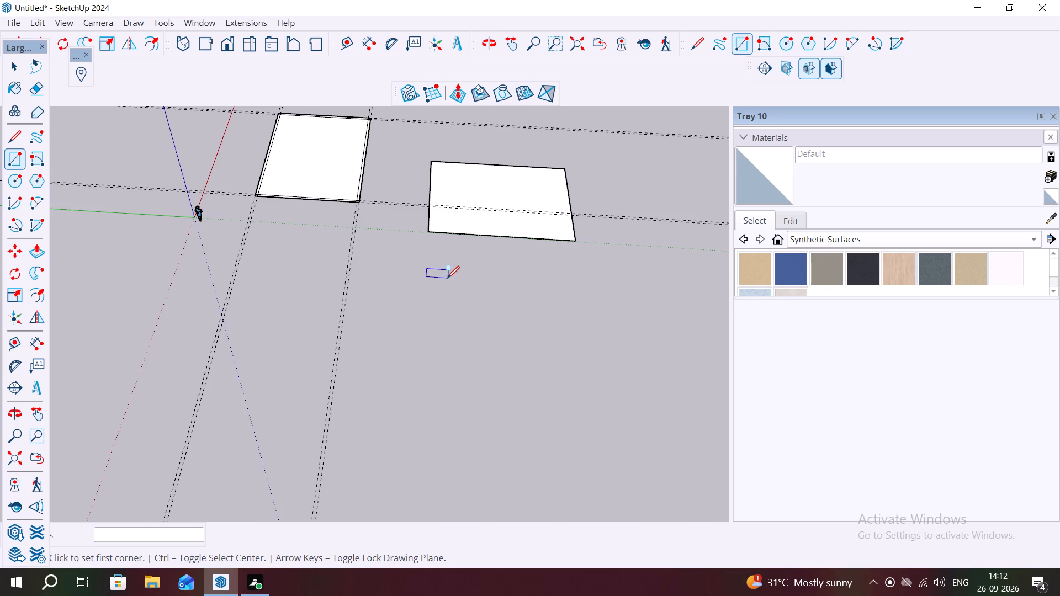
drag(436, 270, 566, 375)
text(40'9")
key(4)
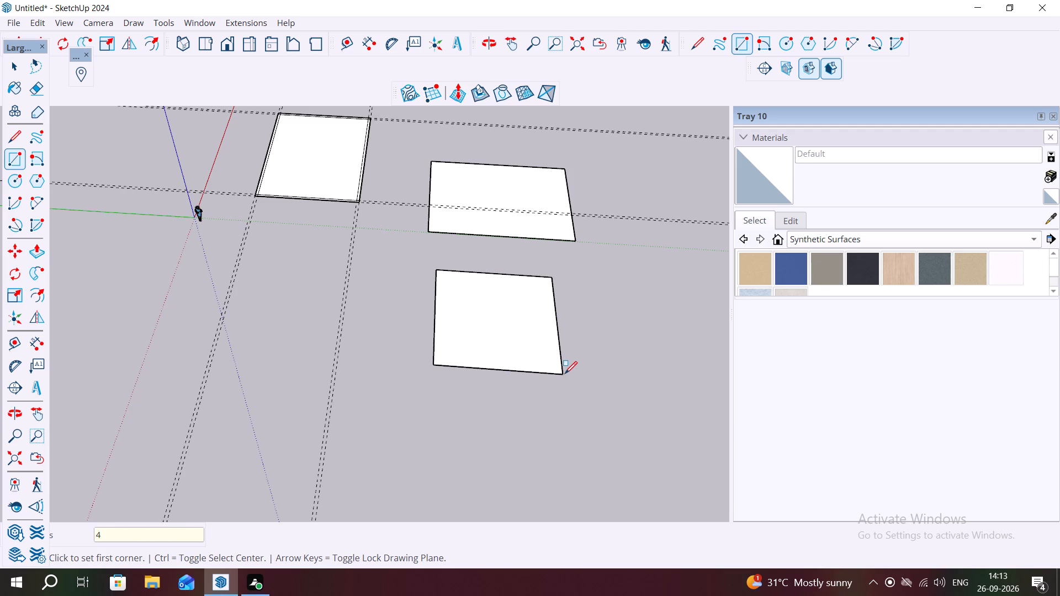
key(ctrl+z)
Rotate the new rectangle with its edges a quarter turn about its near corner farthest from the plan.
key(space)
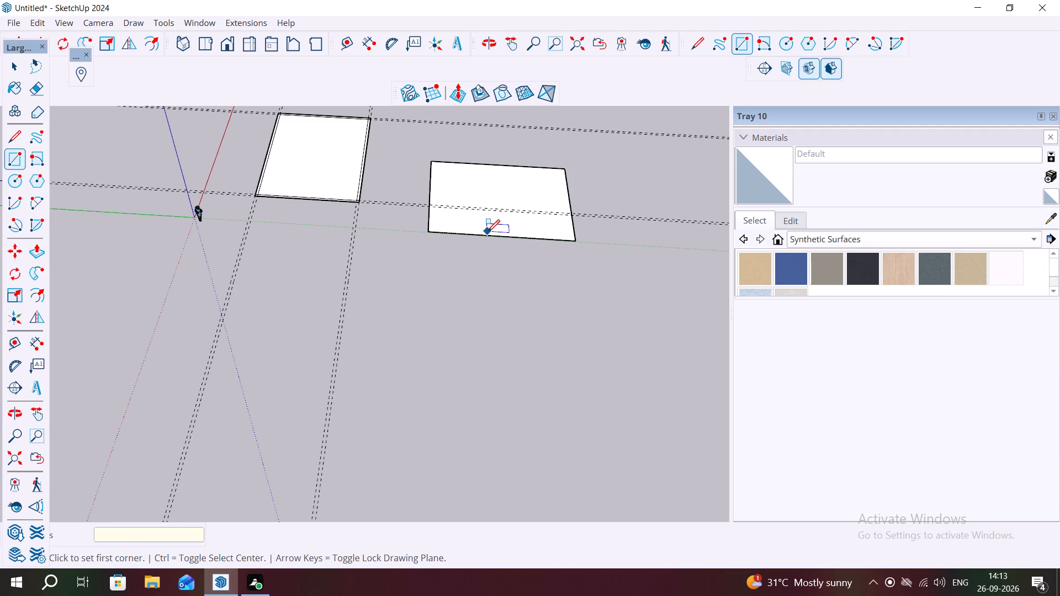
key(space)
key(Escape)
key(space)
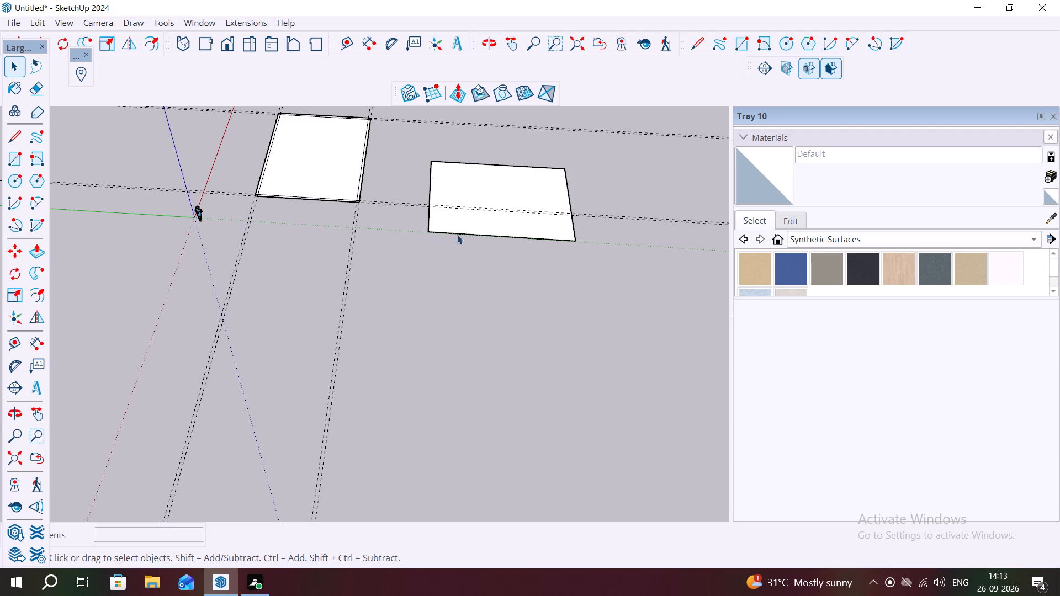
double_click(463, 231)
text(RP)
key(space)
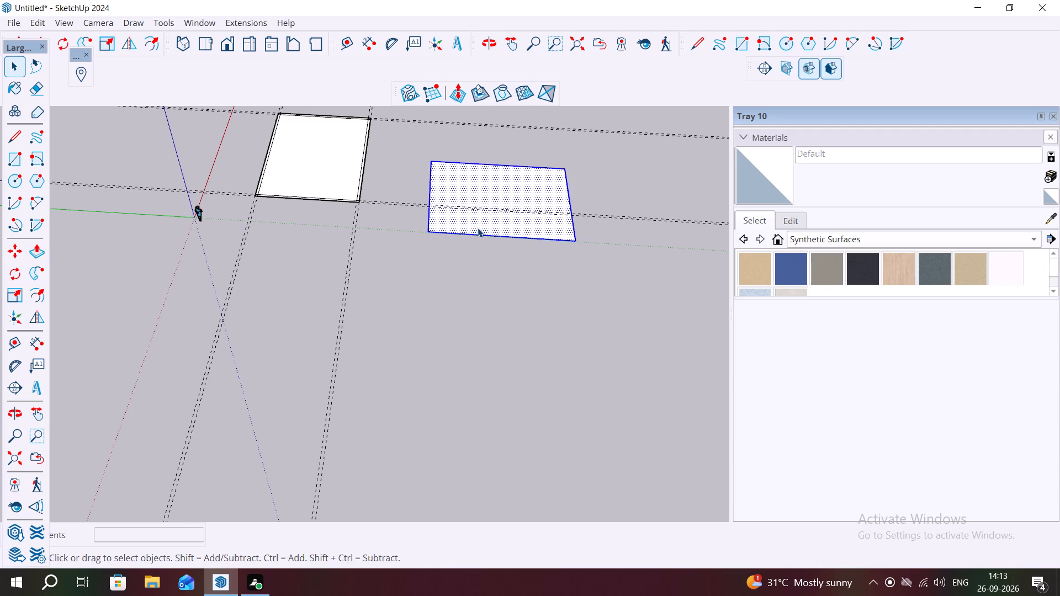
key(q)
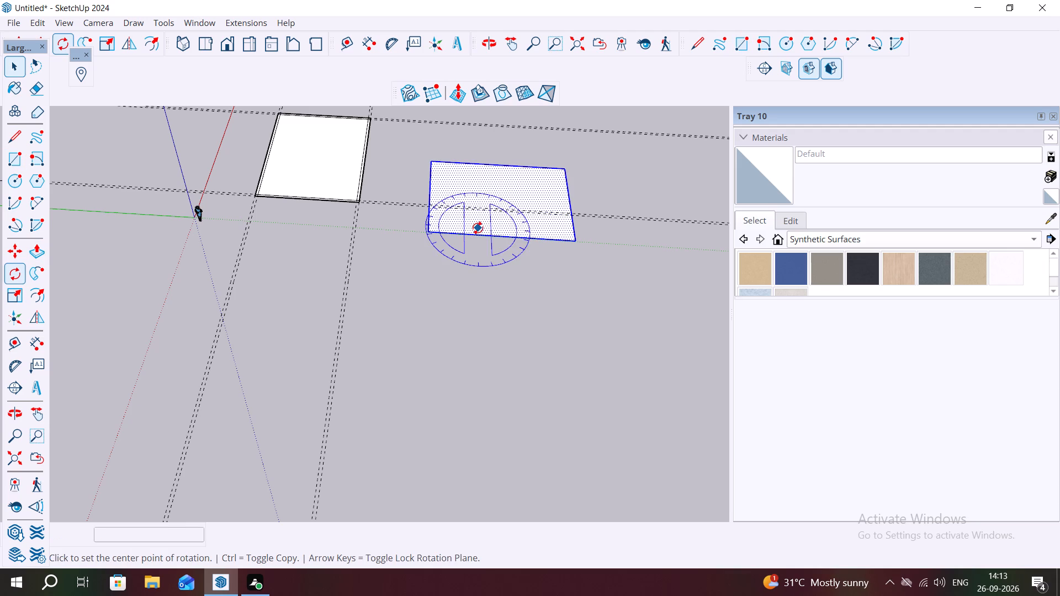
click(574, 238)
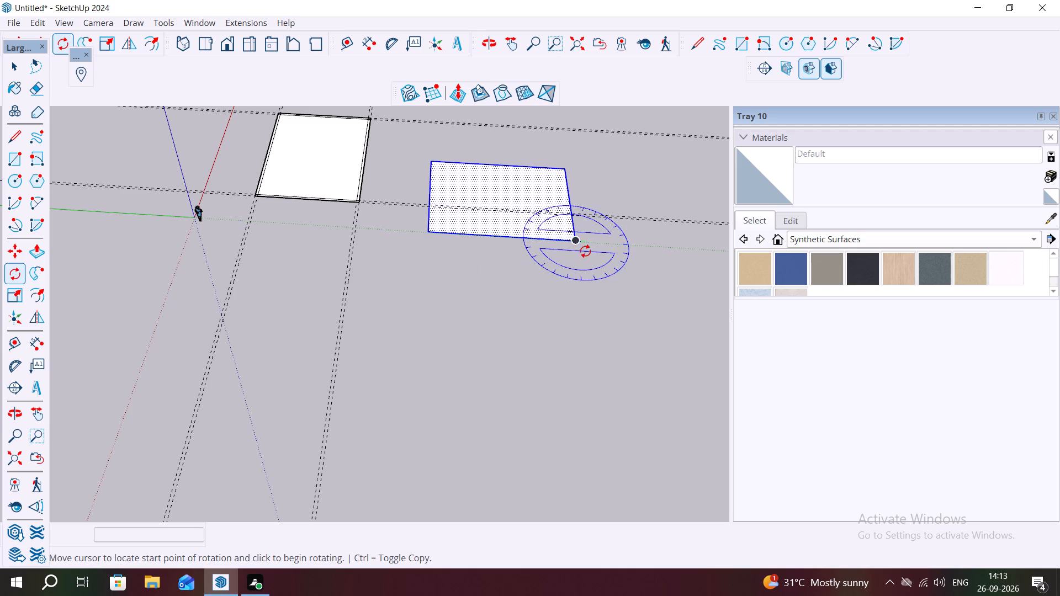
drag(584, 248, 588, 280)
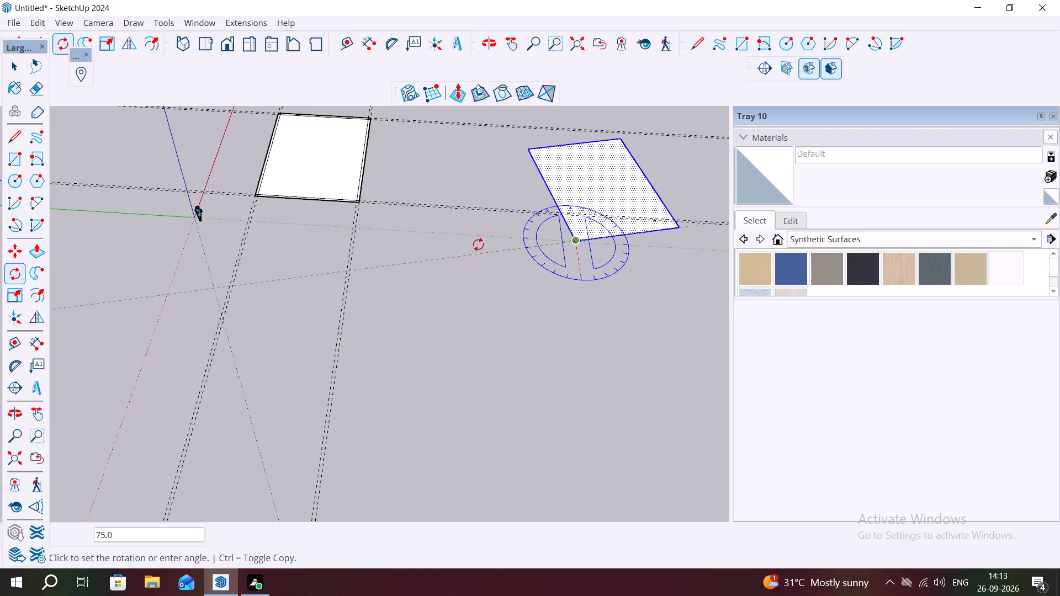
click(504, 232)
Make the rotated rectangle's face and edges into a group.
key(space)
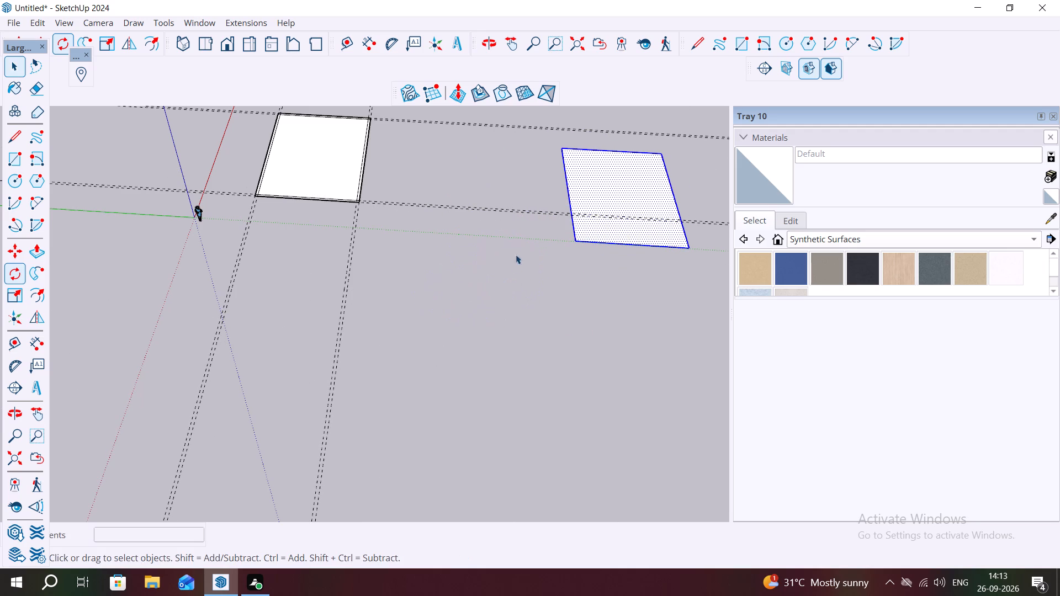
triple_click(576, 230)
right_click(578, 229)
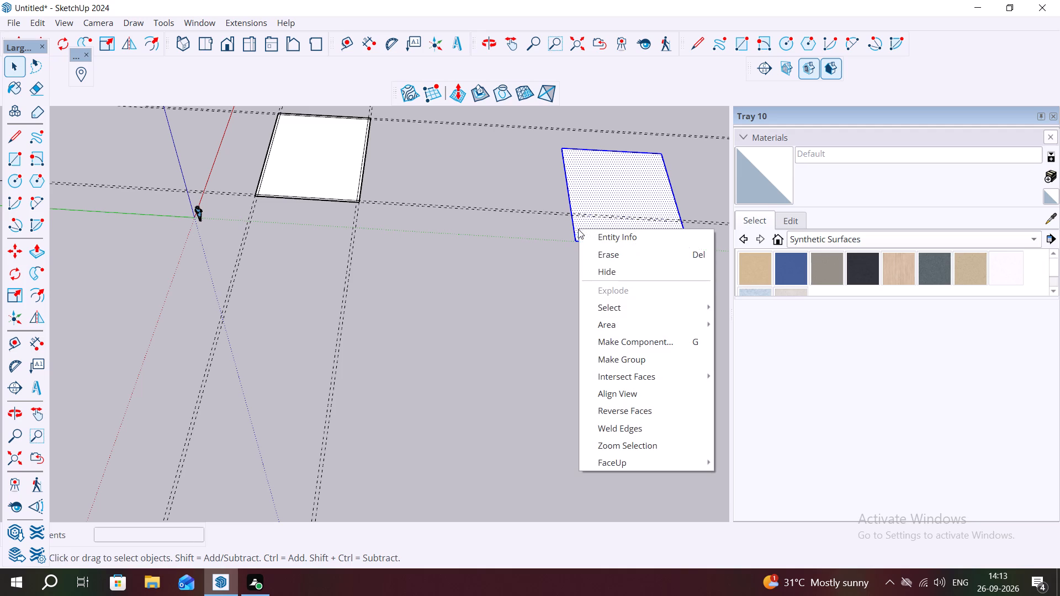
click(618, 356)
Open the rectangle group for editing and extrude its face 6" with Push/Pull to form a slab.
scroll(599, 250, up, 1)
middle_drag(602, 248, 605, 246)
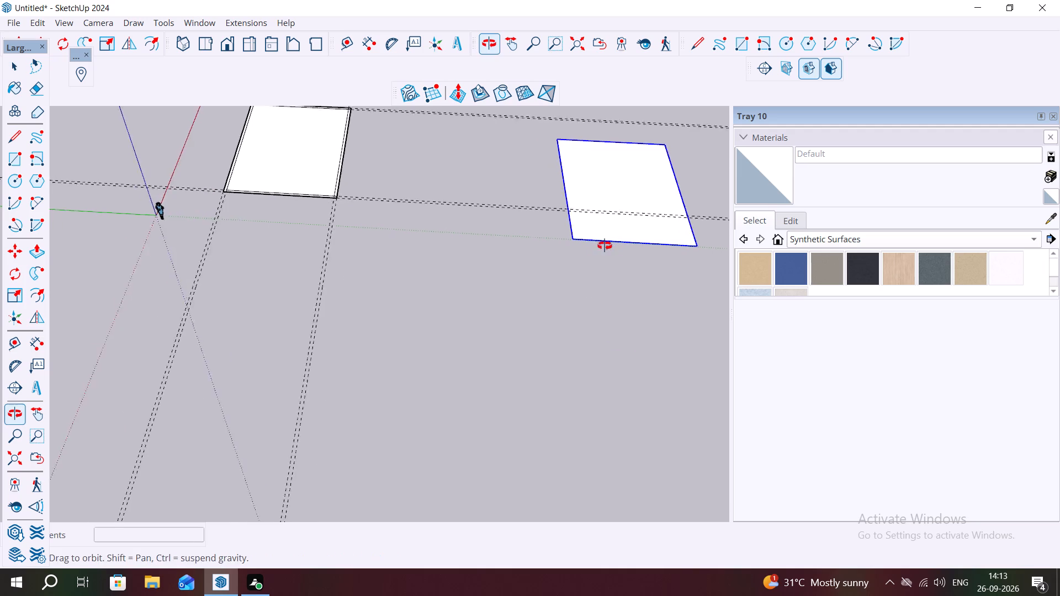
middle_drag(605, 246, 577, 209)
scroll(315, 231, down, 8)
middle_drag(393, 228, 432, 195)
scroll(474, 228, up, 2)
scroll(474, 226, down, 1)
scroll(474, 226, up, 5)
scroll(500, 202, down, 1)
scroll(509, 187, up, 13)
key(space)
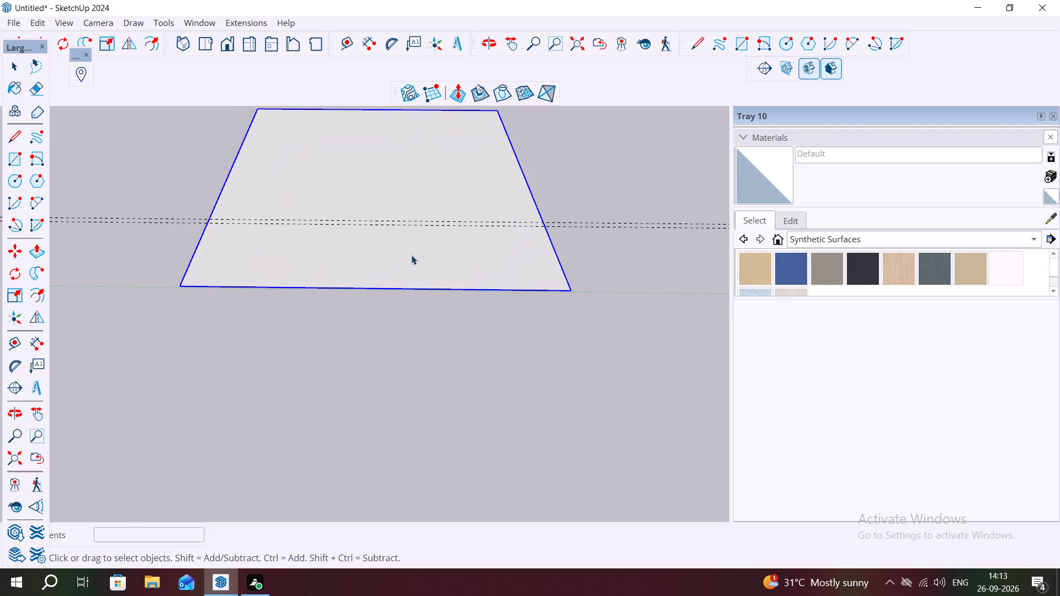
triple_click(407, 257)
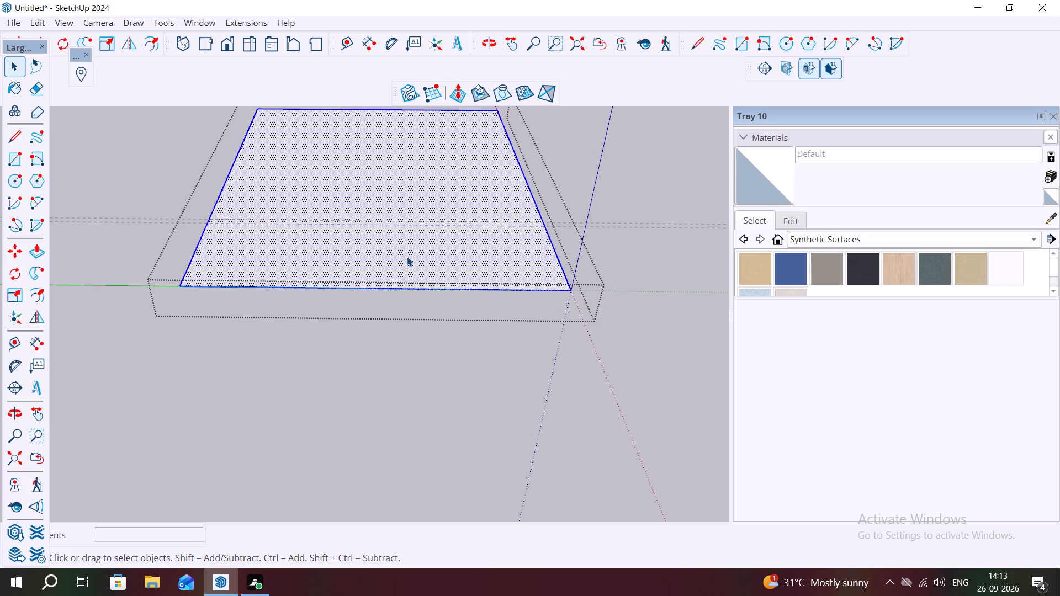
key(p)
click(407, 257)
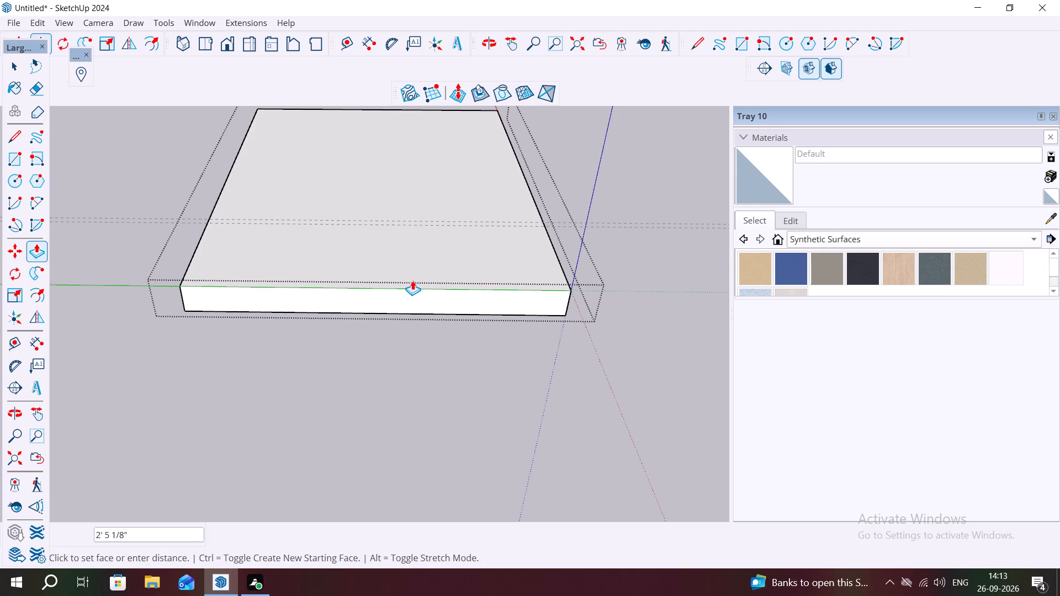
text(6")
key(Return)
Select the whole 6" slab inside the open group and make it a group.
scroll(402, 273, up, 3)
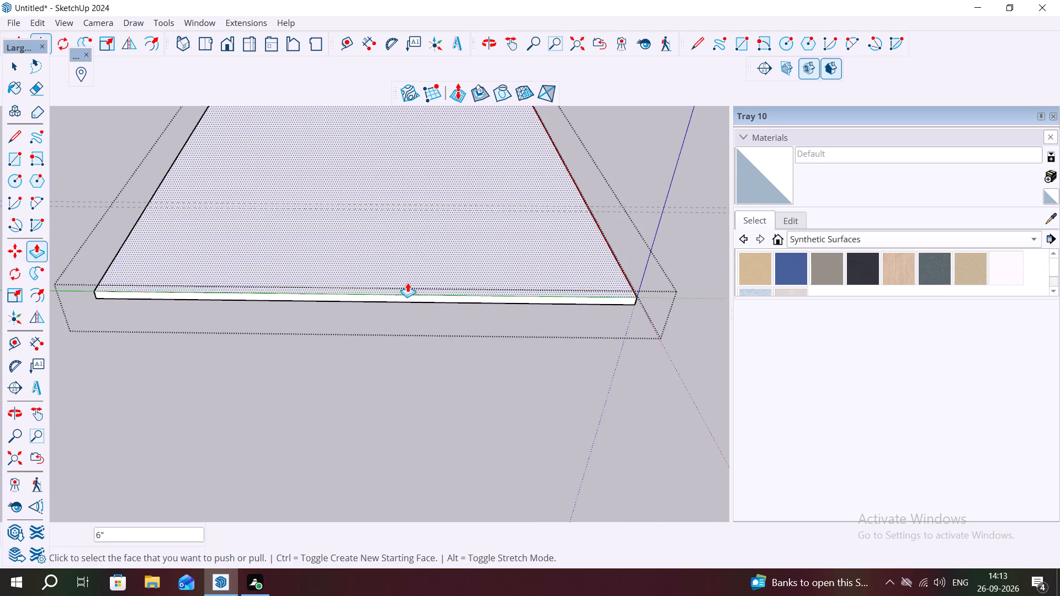
key(space)
triple_click(399, 294)
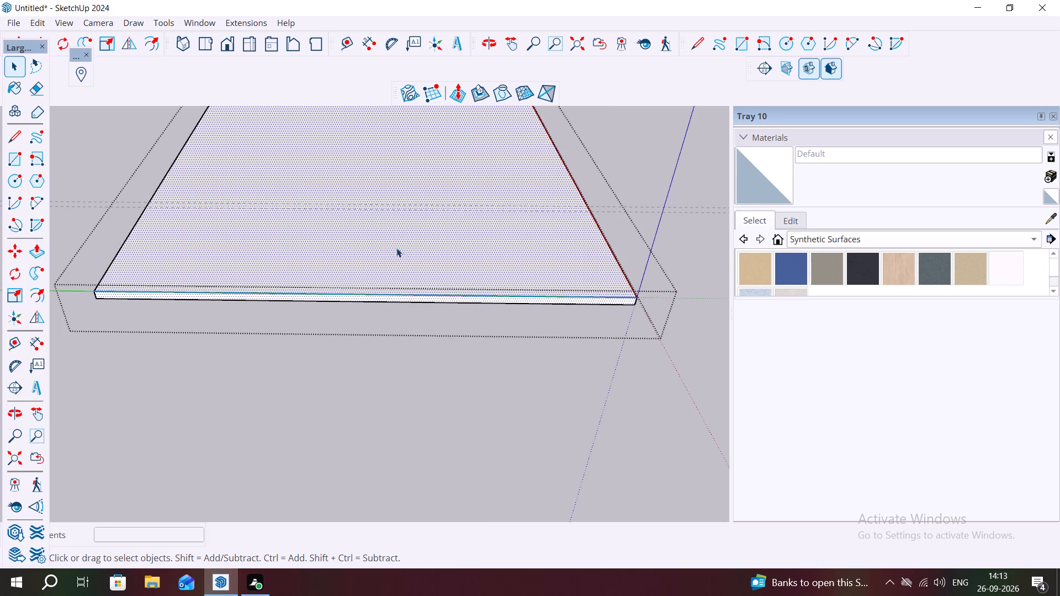
middle_drag(411, 219, 442, 270)
scroll(429, 255, down, 2)
scroll(432, 254, up, 1)
scroll(433, 254, down, 6)
double_click(470, 227)
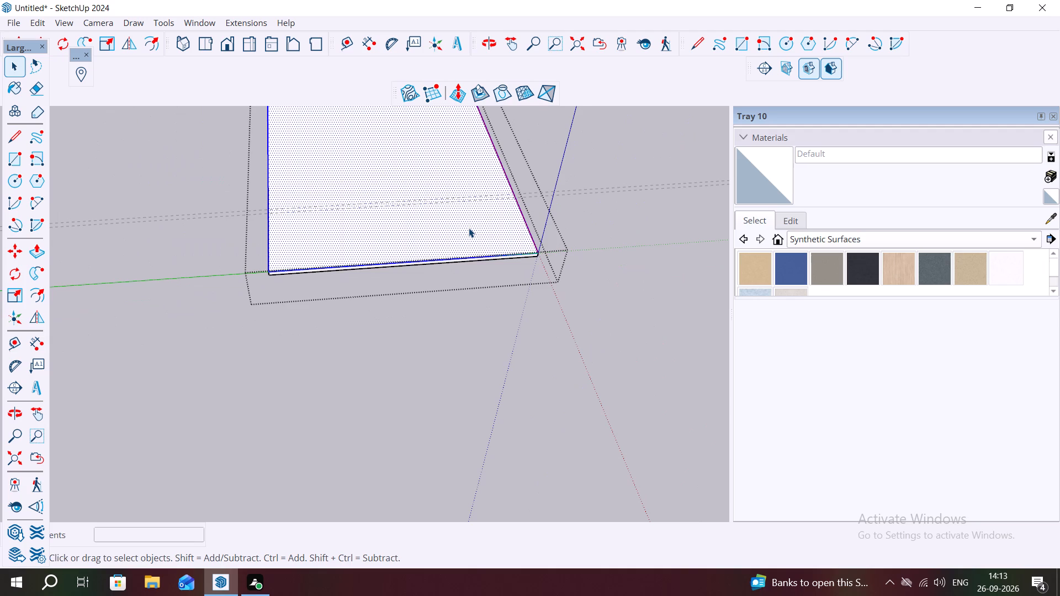
double_click(469, 228)
right_click(469, 227)
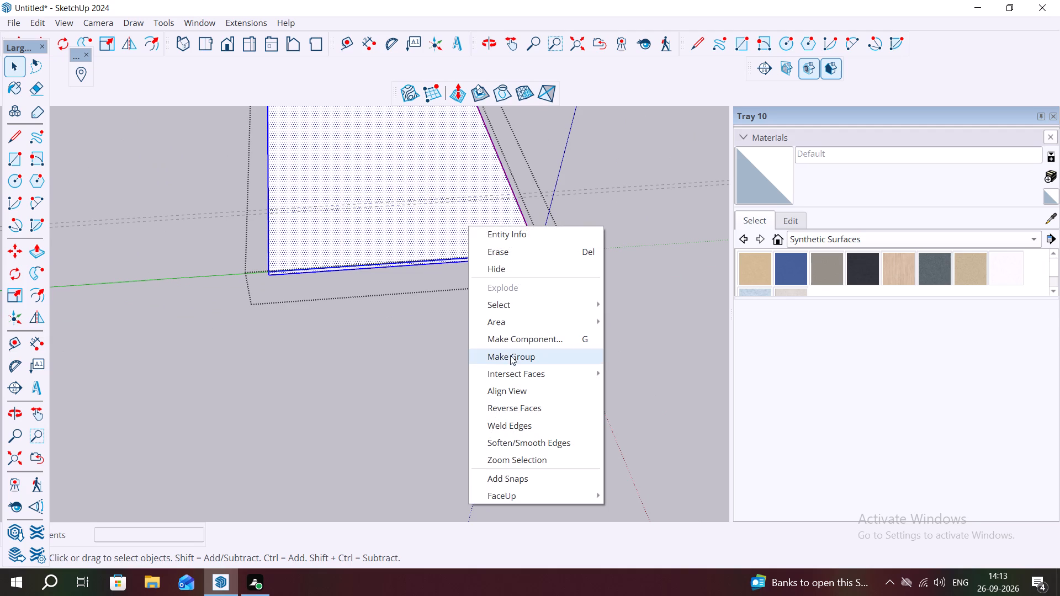
click(510, 355)
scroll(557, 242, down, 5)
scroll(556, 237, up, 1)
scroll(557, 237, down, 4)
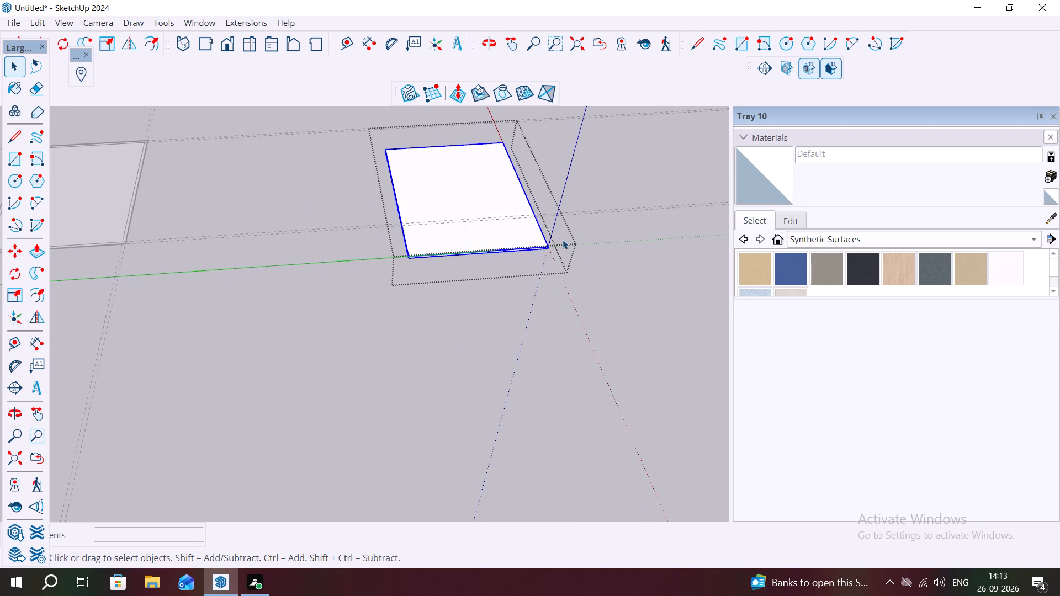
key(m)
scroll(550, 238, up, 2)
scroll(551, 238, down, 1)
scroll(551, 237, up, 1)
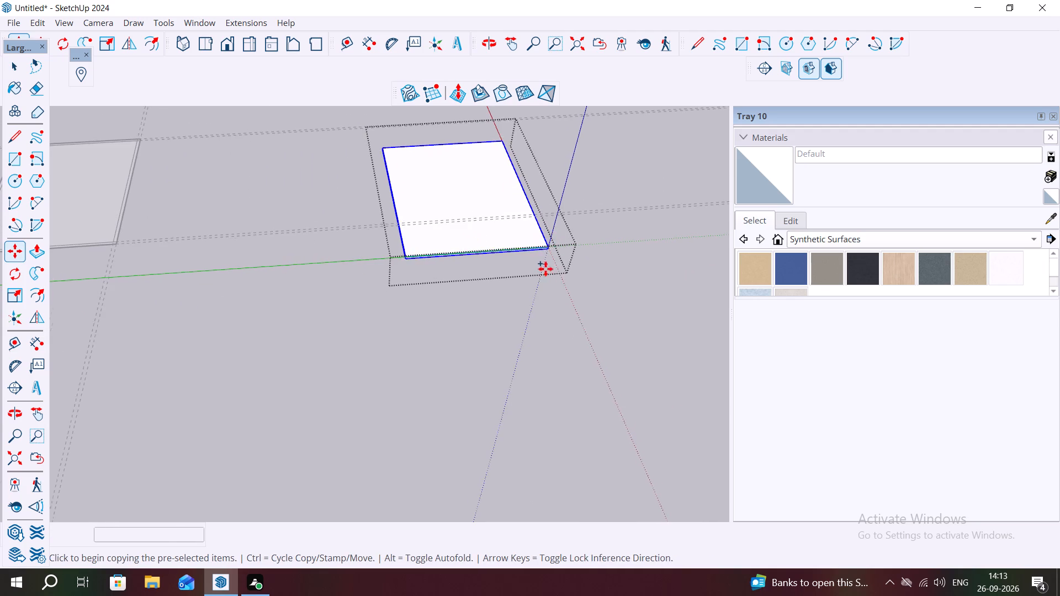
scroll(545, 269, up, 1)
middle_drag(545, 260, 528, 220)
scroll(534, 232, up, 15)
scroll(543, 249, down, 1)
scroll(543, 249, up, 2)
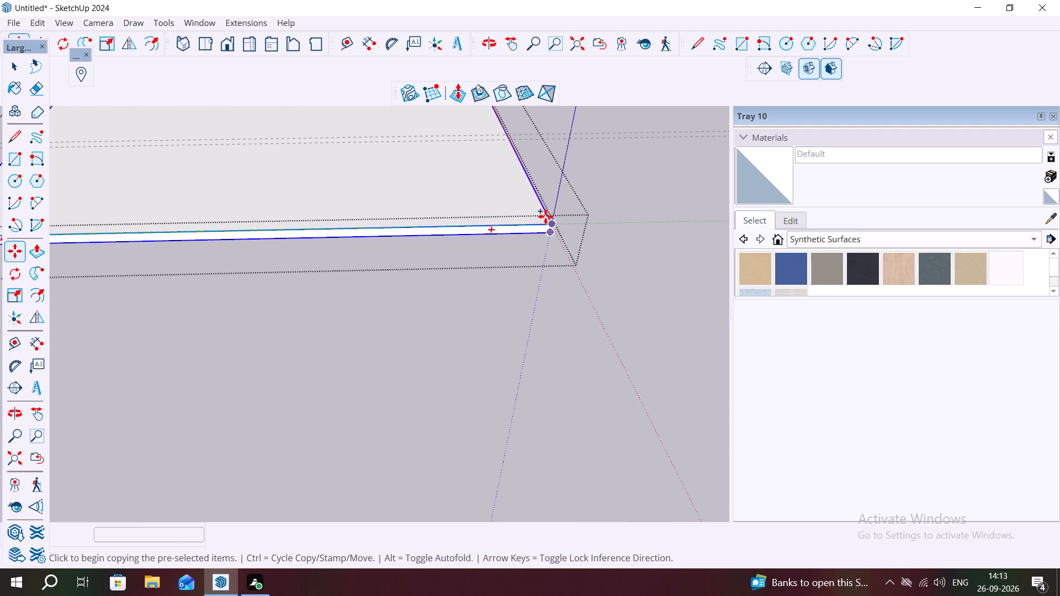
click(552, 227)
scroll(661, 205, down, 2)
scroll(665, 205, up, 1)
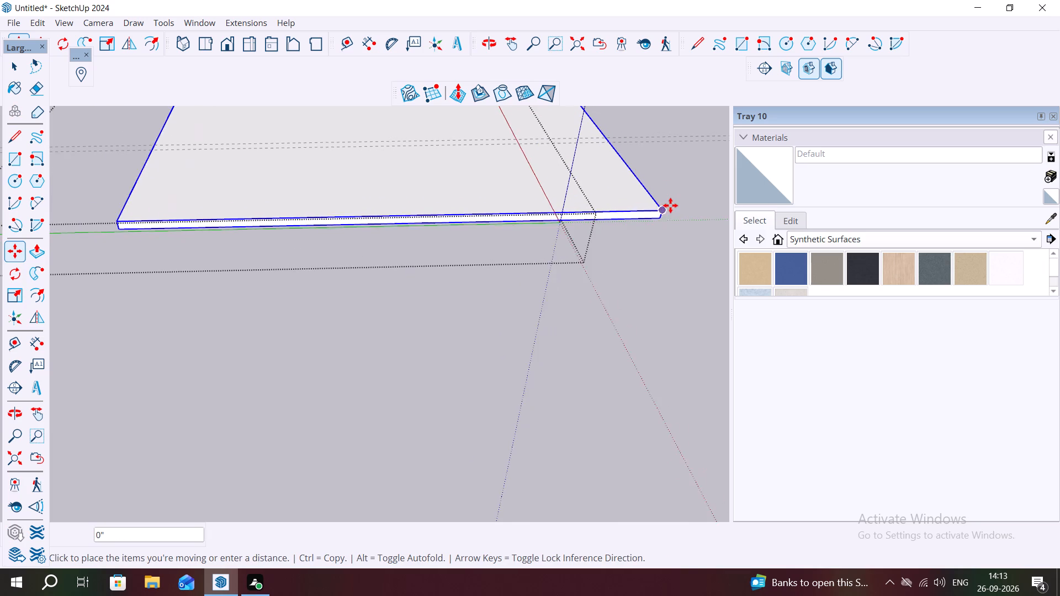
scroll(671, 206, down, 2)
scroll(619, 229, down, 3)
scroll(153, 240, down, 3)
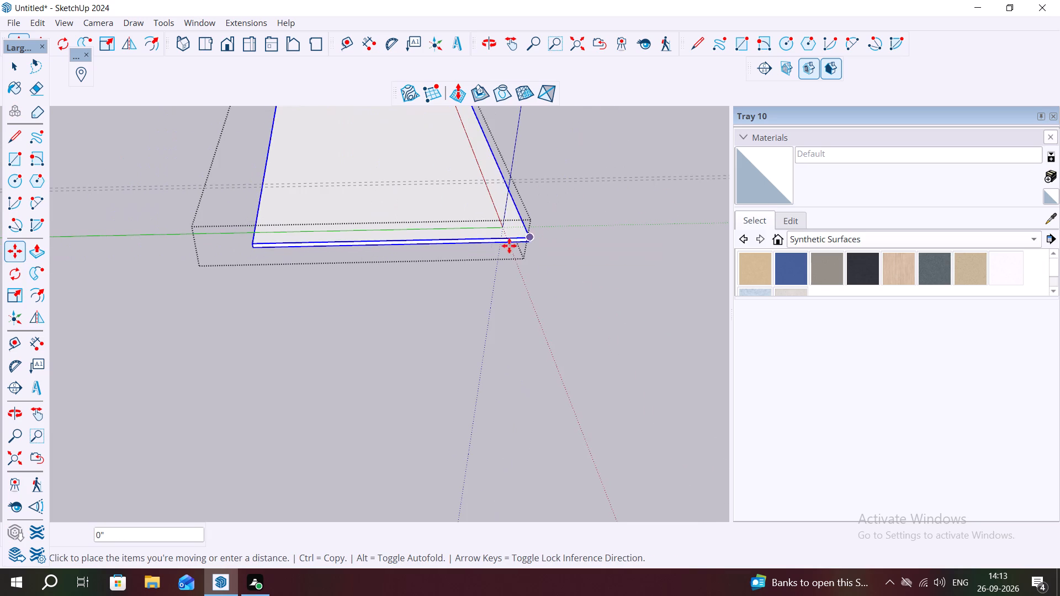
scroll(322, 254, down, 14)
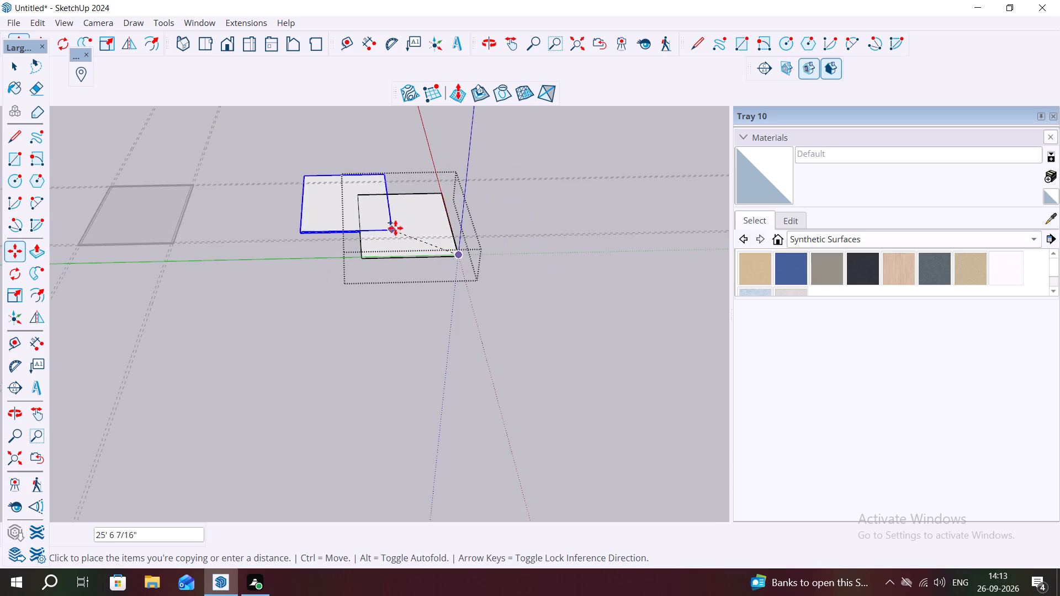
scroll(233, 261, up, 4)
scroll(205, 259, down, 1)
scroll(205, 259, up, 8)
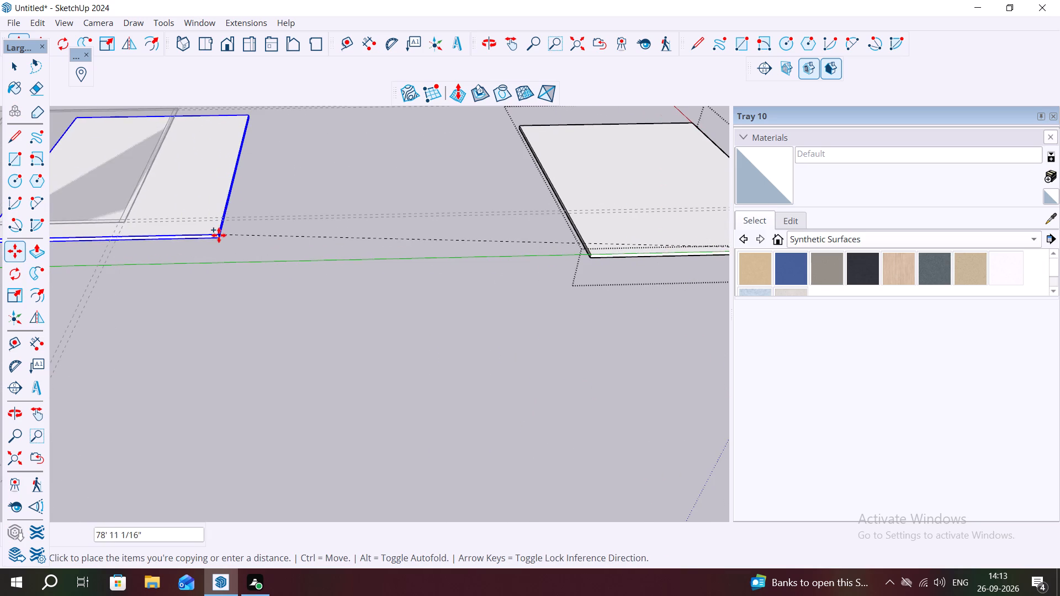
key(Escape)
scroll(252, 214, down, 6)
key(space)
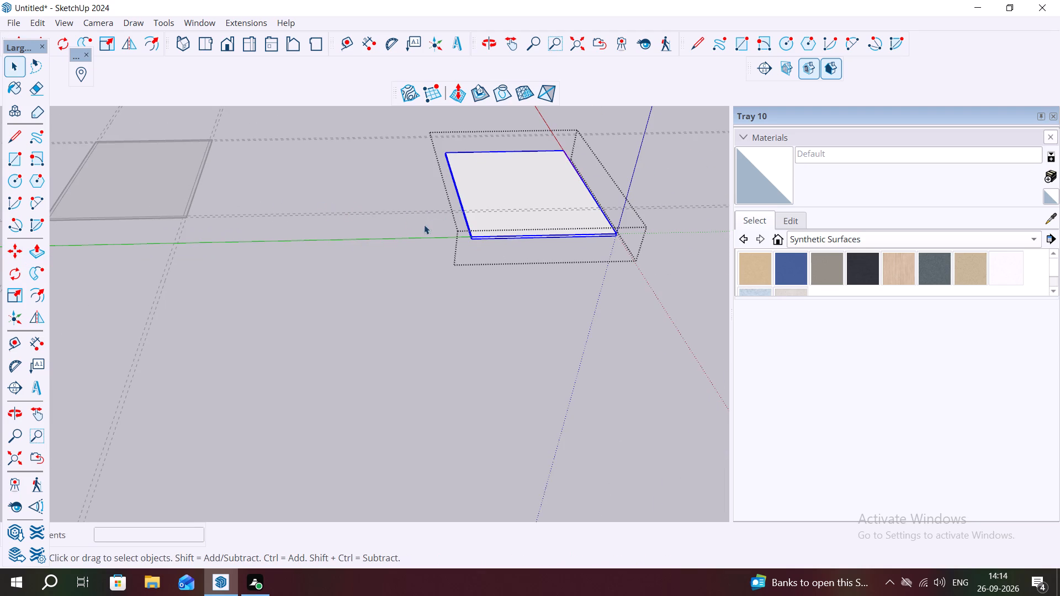
Leave the open group and copy the slab group by its near corner onto the matching outer corner of the wall plan.
click(390, 242)
double_click(475, 227)
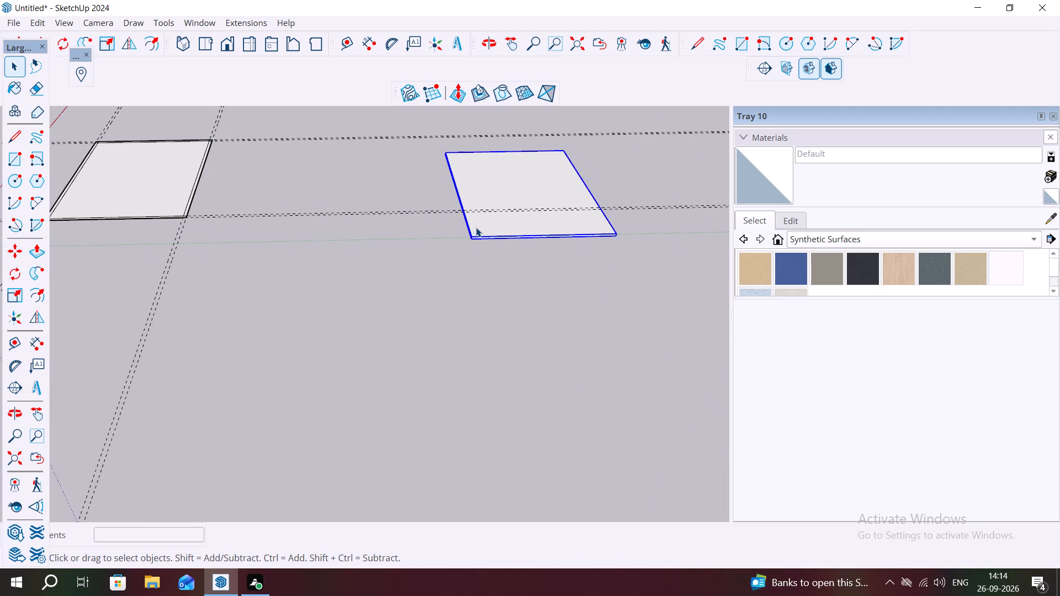
key(m)
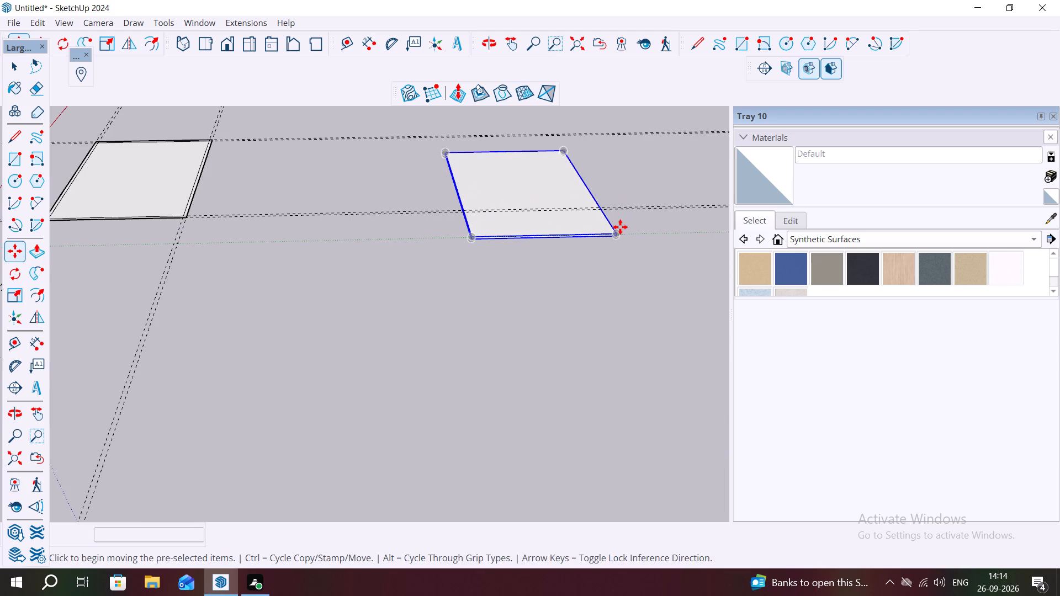
click(618, 231)
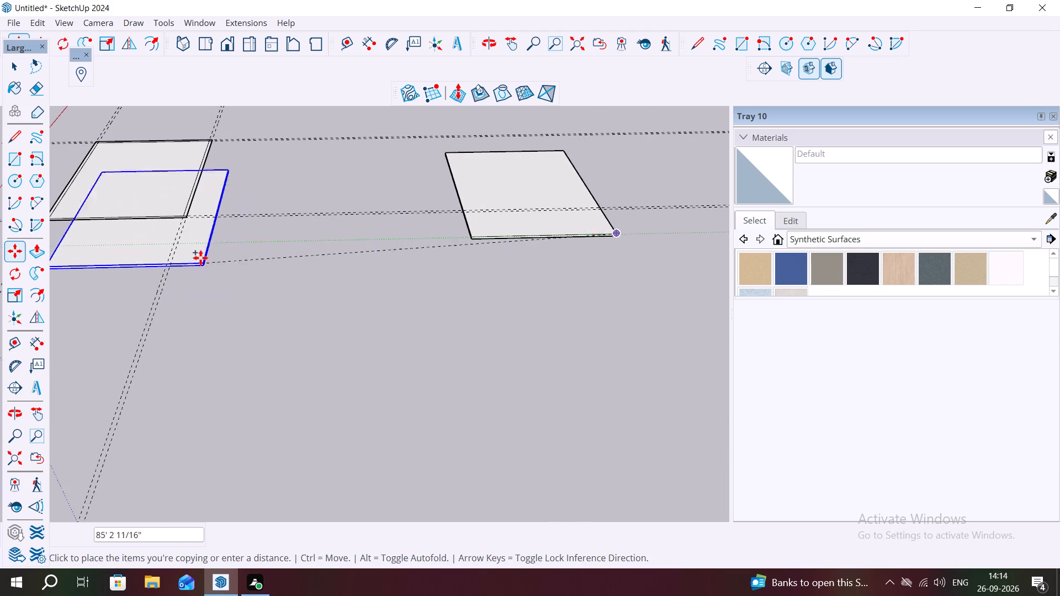
scroll(176, 217, up, 20)
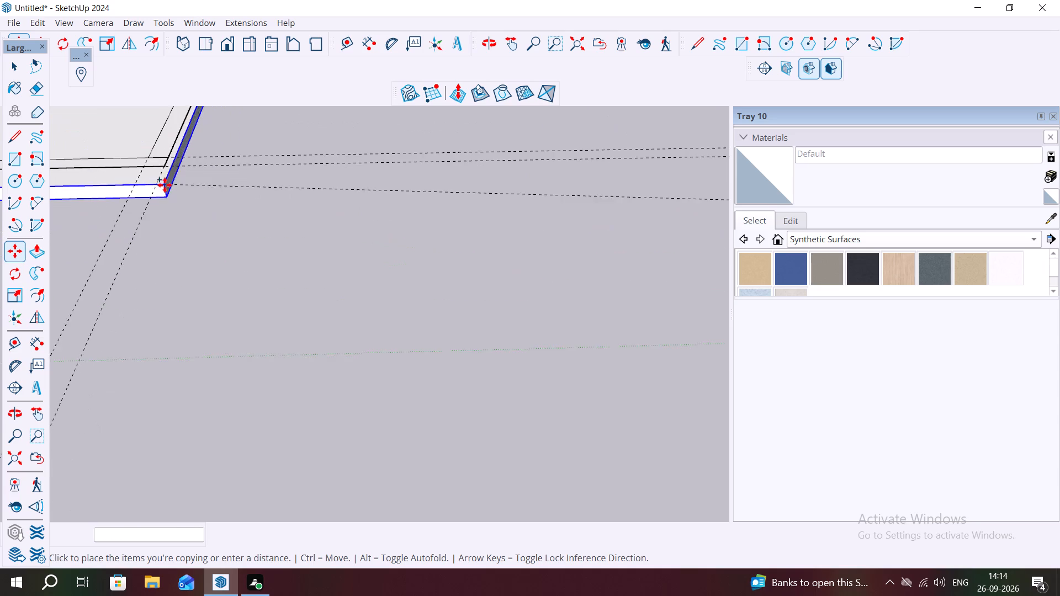
click(162, 162)
scroll(303, 186, down, 4)
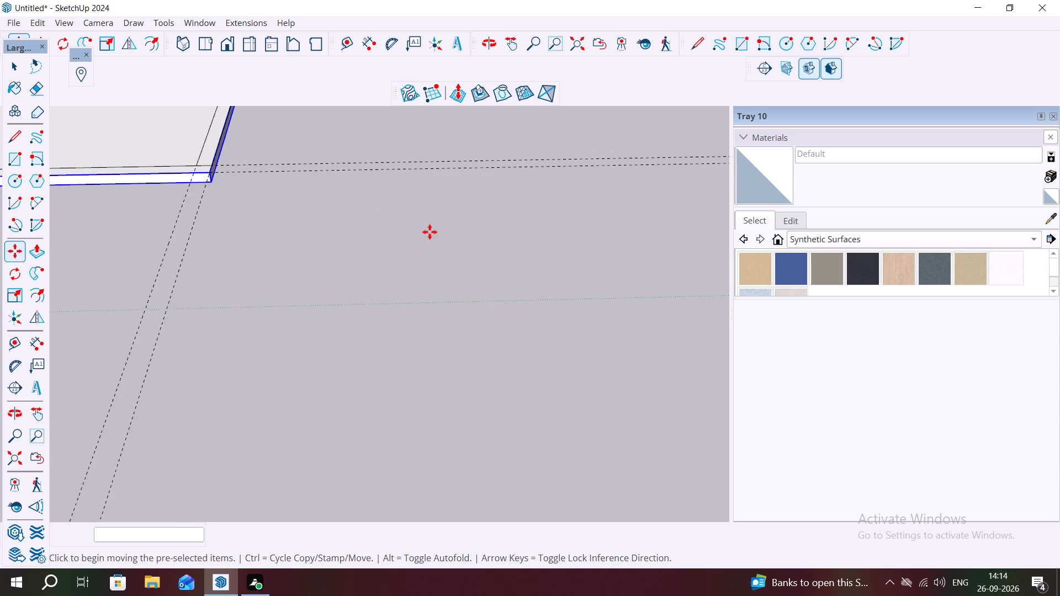
scroll(430, 232, down, 18)
key(Escape)
scroll(375, 254, up, 3)
key(space)
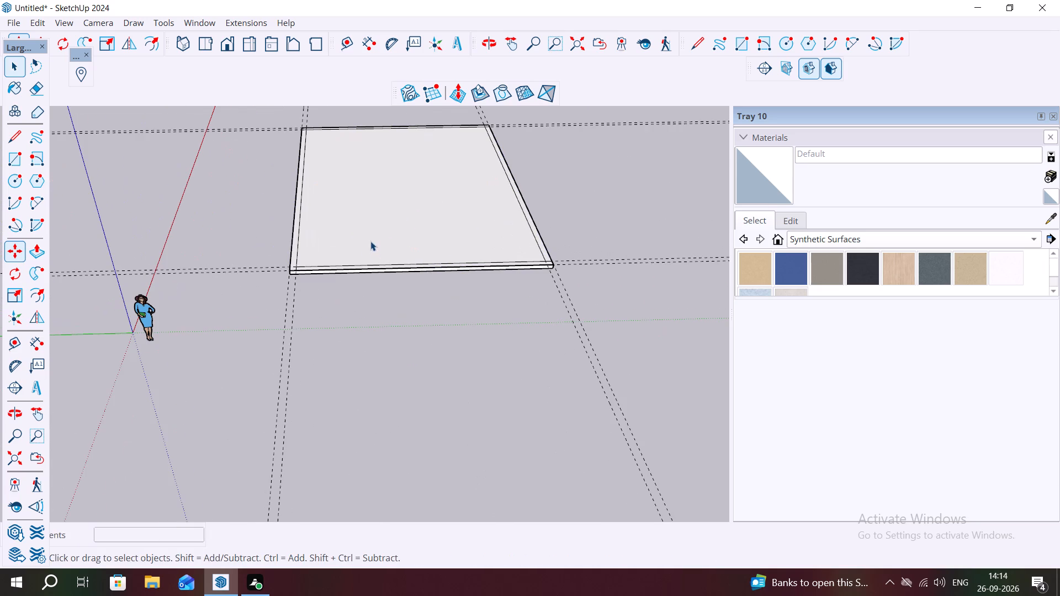
Erase the two inner guides and the near outer guide crossing at the slab's near corner by the scale figure.
click(370, 236)
key(e)
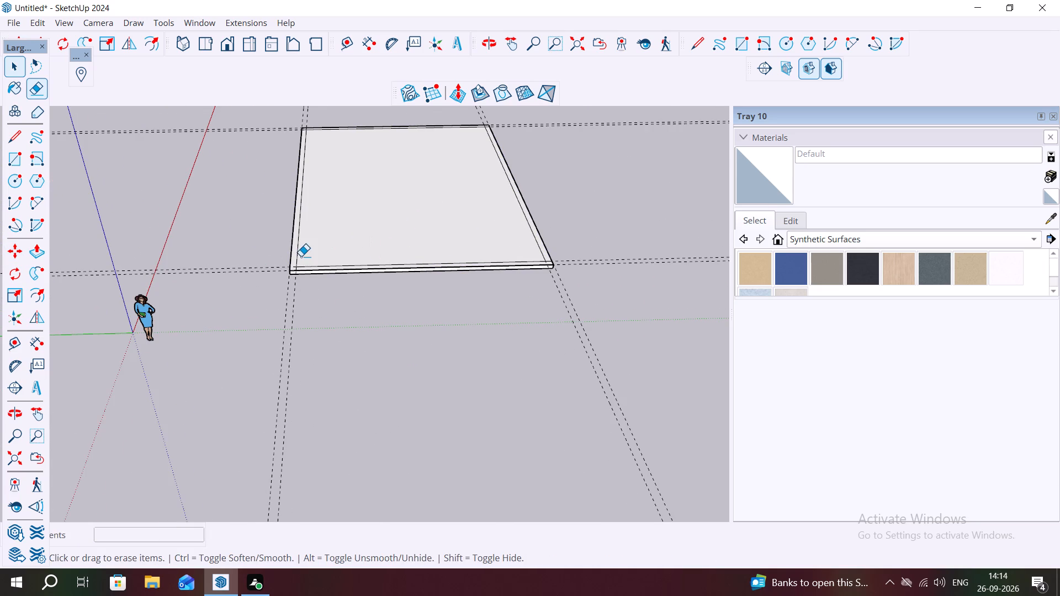
scroll(285, 268, up, 14)
scroll(289, 281, down, 1)
scroll(289, 281, up, 3)
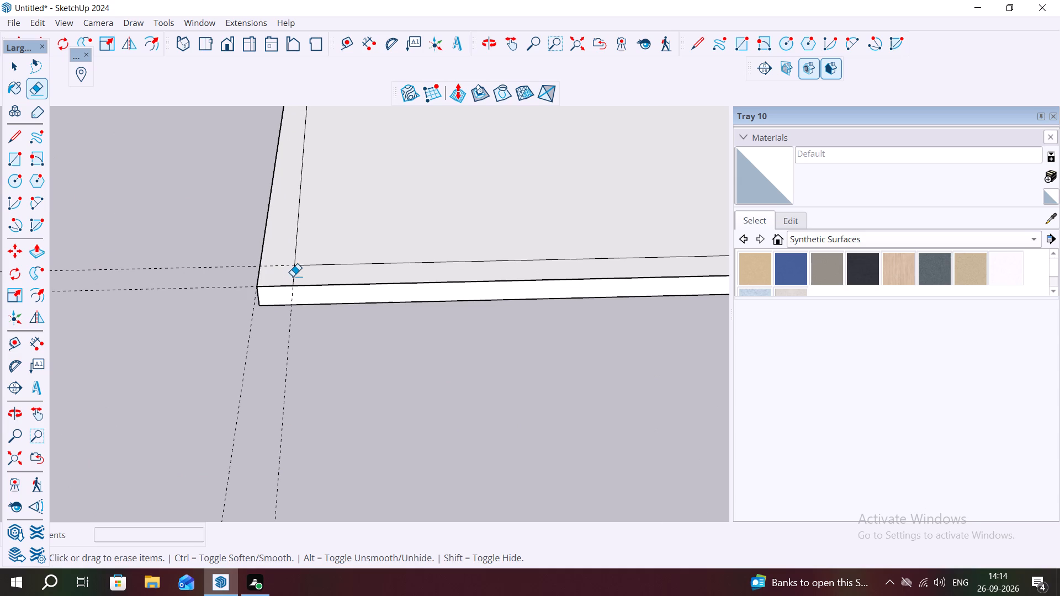
click(293, 276)
click(284, 264)
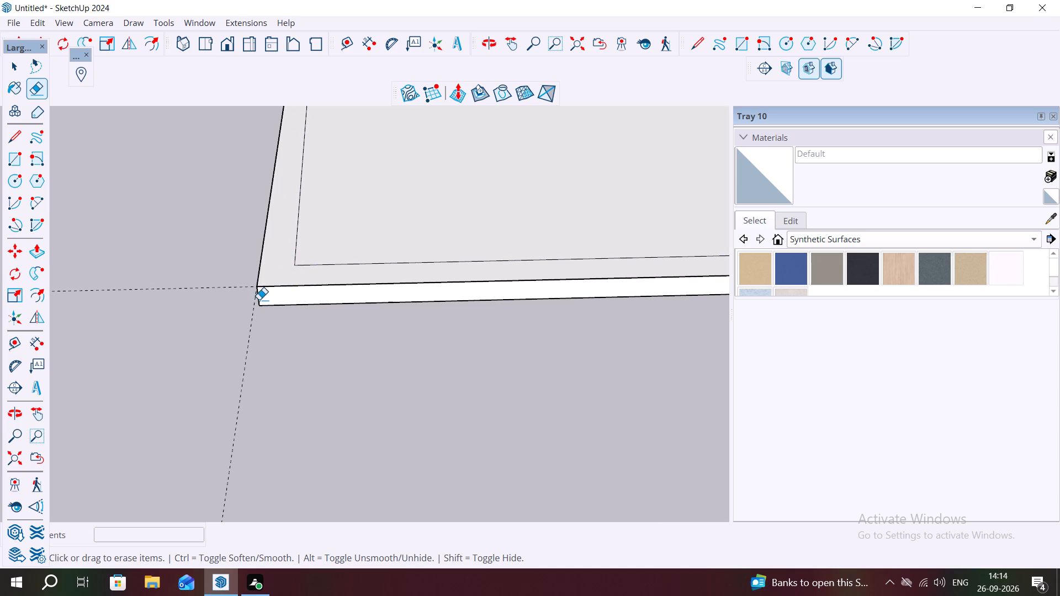
click(252, 305)
click(245, 286)
Erase the leftover stub of the inner wall line crossing the strip at the slab's other near corner.
scroll(109, 361, down, 3)
scroll(64, 354, down, 6)
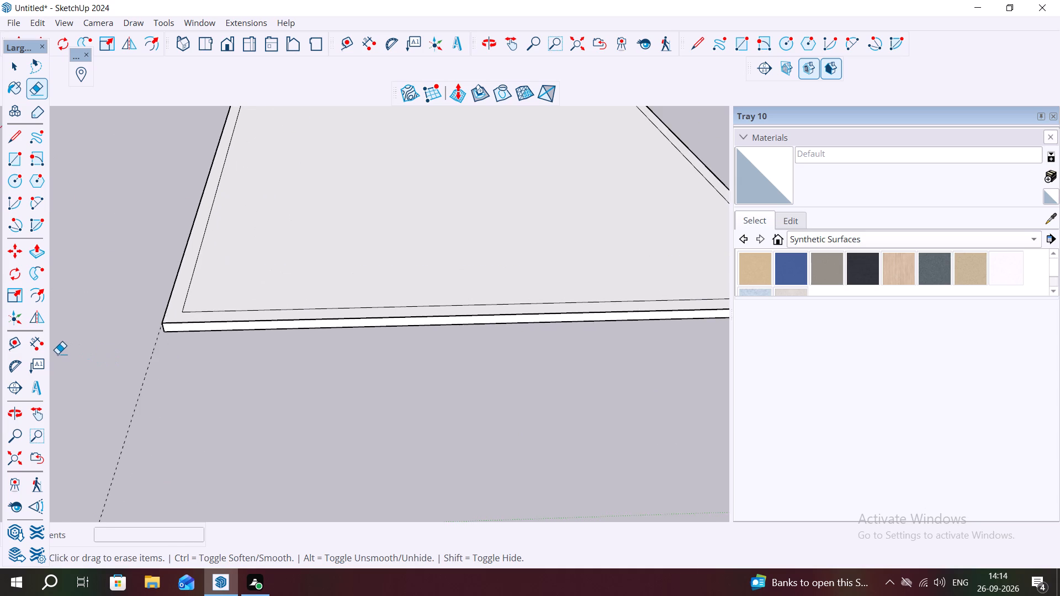
scroll(57, 354, down, 5)
scroll(549, 324, up, 9)
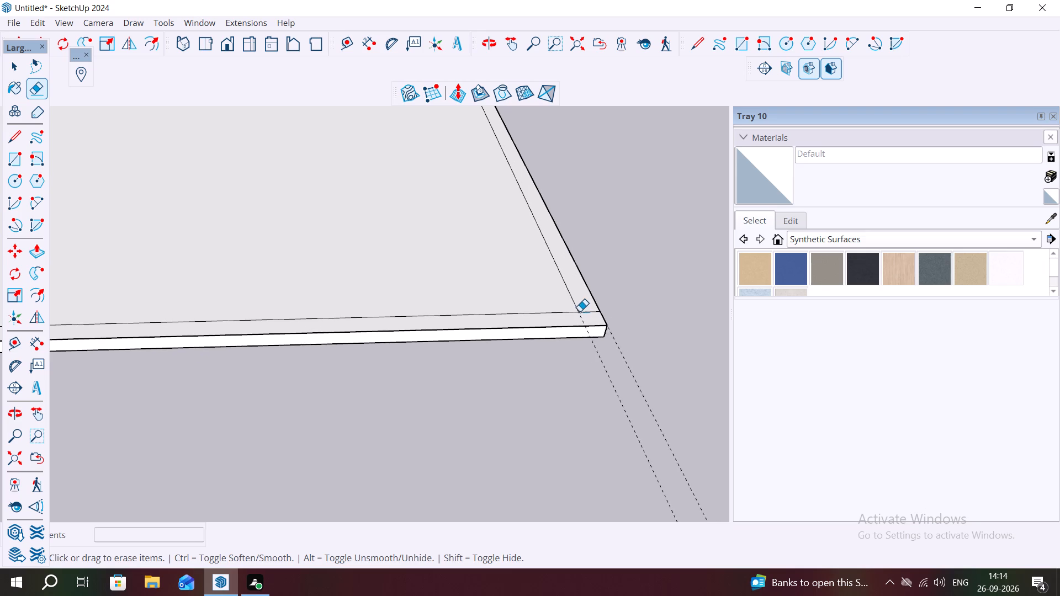
scroll(580, 311, up, 2)
click(592, 311)
scroll(627, 312, down, 2)
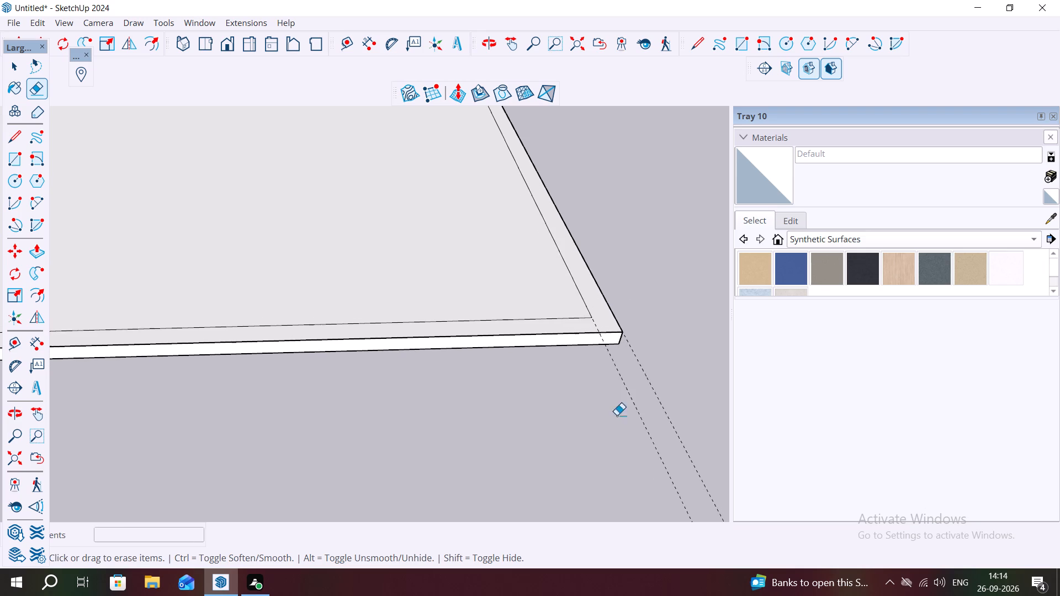
Erase the two remaining inner guides crossing at the slab's far corner away from the red axis.
scroll(617, 415, down, 15)
scroll(460, 121, up, 1)
scroll(460, 121, down, 1)
scroll(460, 121, up, 2)
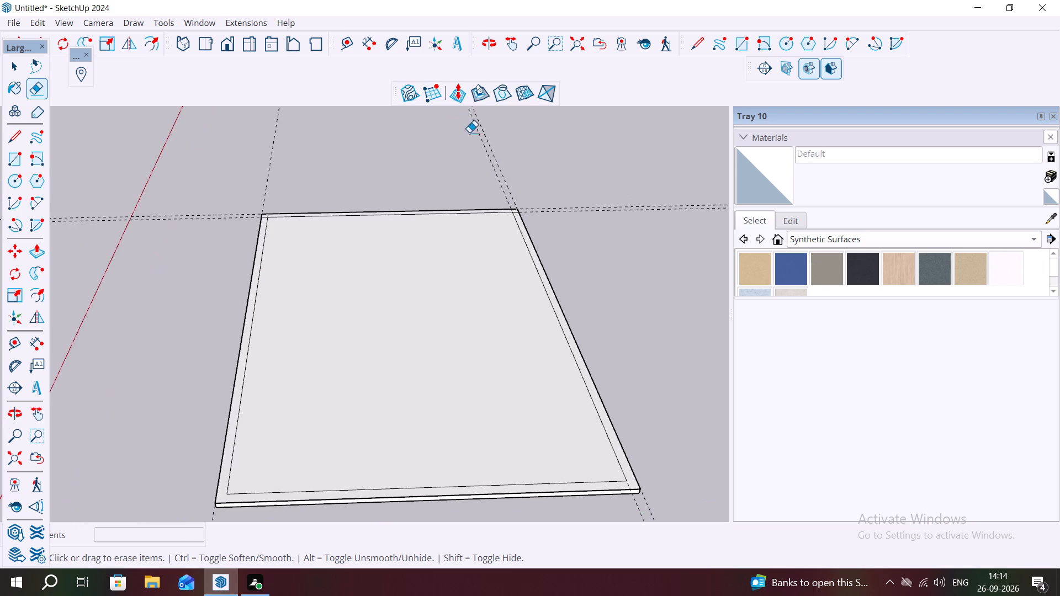
scroll(469, 132, up, 15)
scroll(517, 249, down, 1)
scroll(517, 248, up, 9)
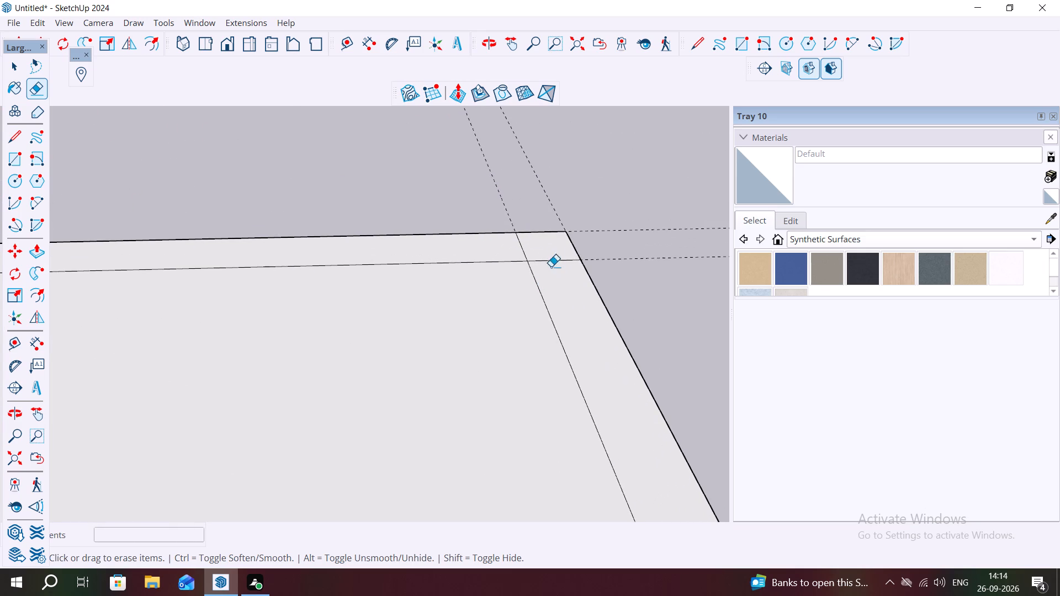
click(555, 259)
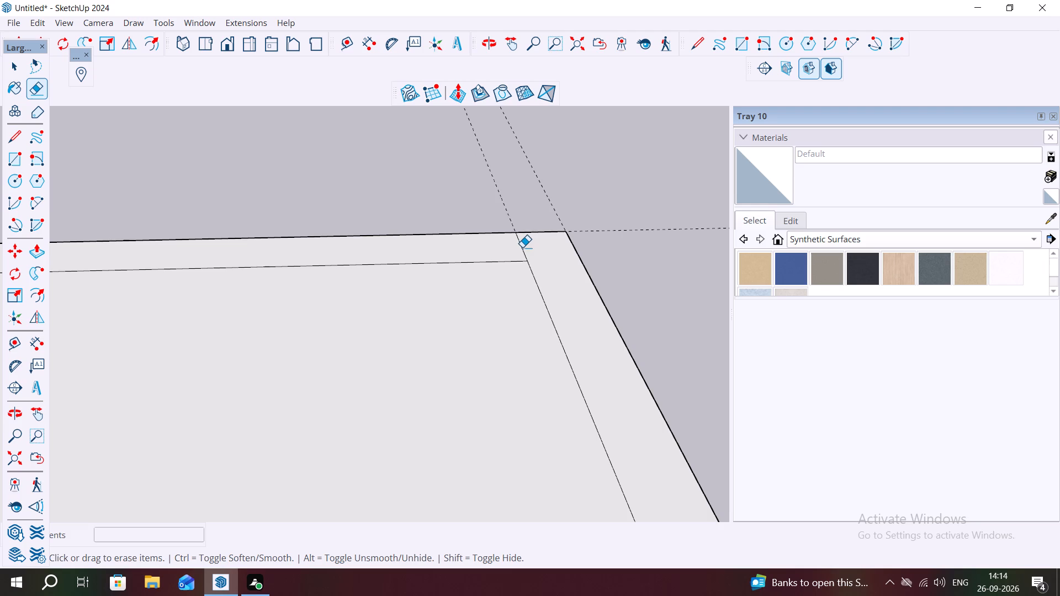
click(522, 247)
Erase the two leftover inner line stubs inside the wall strip at the far corner nearest the red axis.
scroll(565, 241, down, 20)
scroll(565, 241, down, 2)
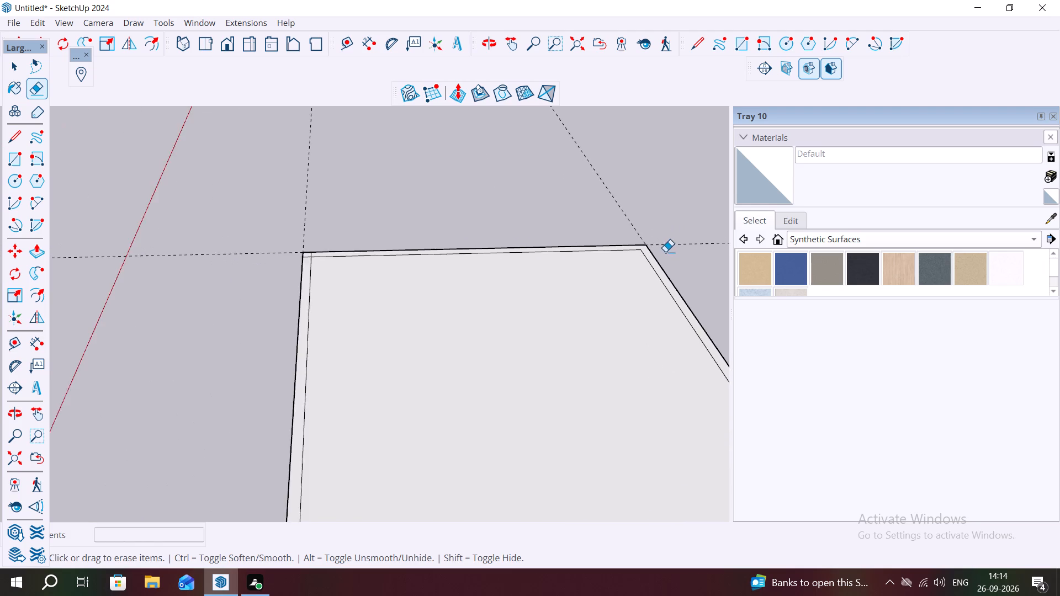
scroll(665, 252, down, 3)
scroll(364, 219, up, 13)
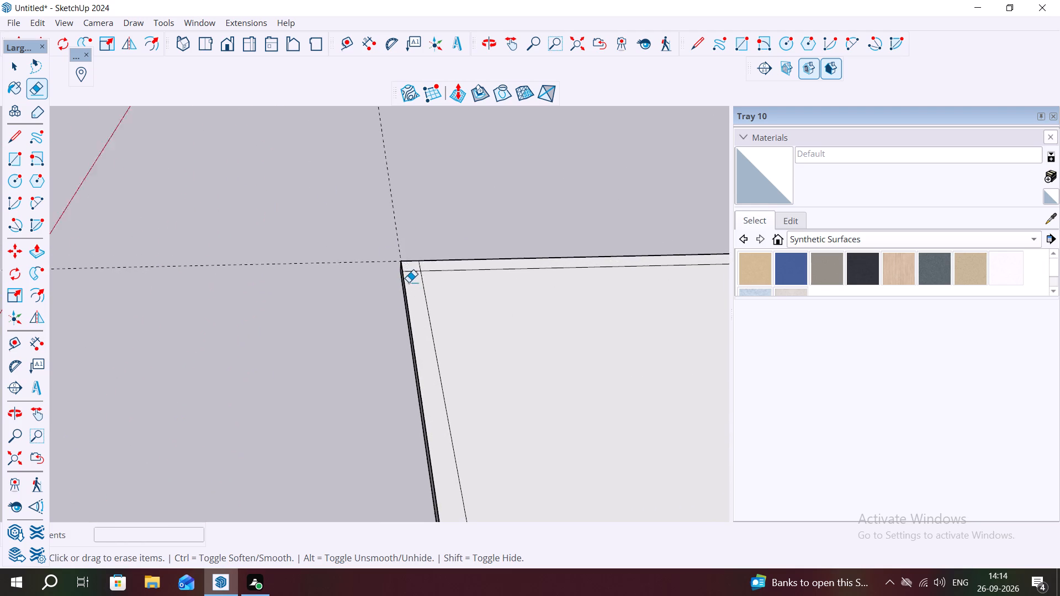
scroll(409, 280, down, 1)
scroll(409, 279, up, 5)
scroll(412, 265, down, 1)
scroll(412, 265, up, 4)
click(415, 264)
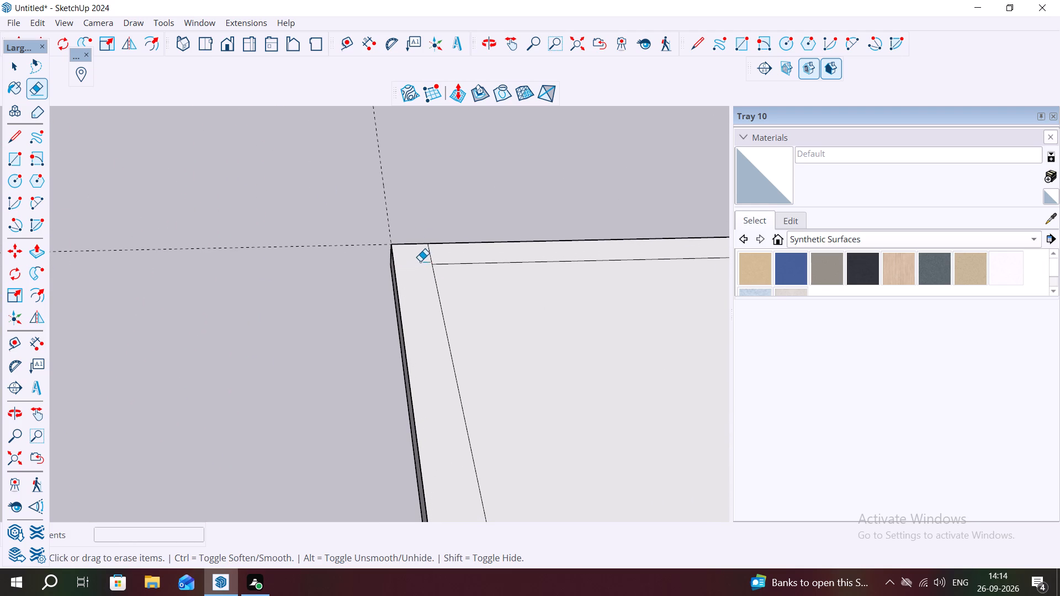
click(430, 257)
scroll(202, 279, down, 4)
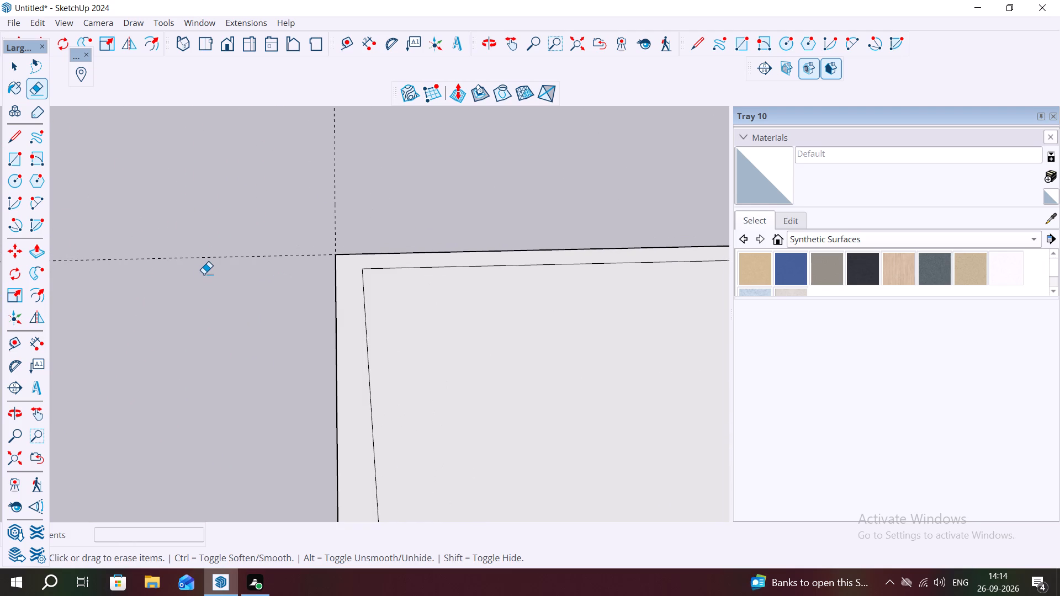
scroll(197, 274, down, 10)
scroll(243, 275, down, 6)
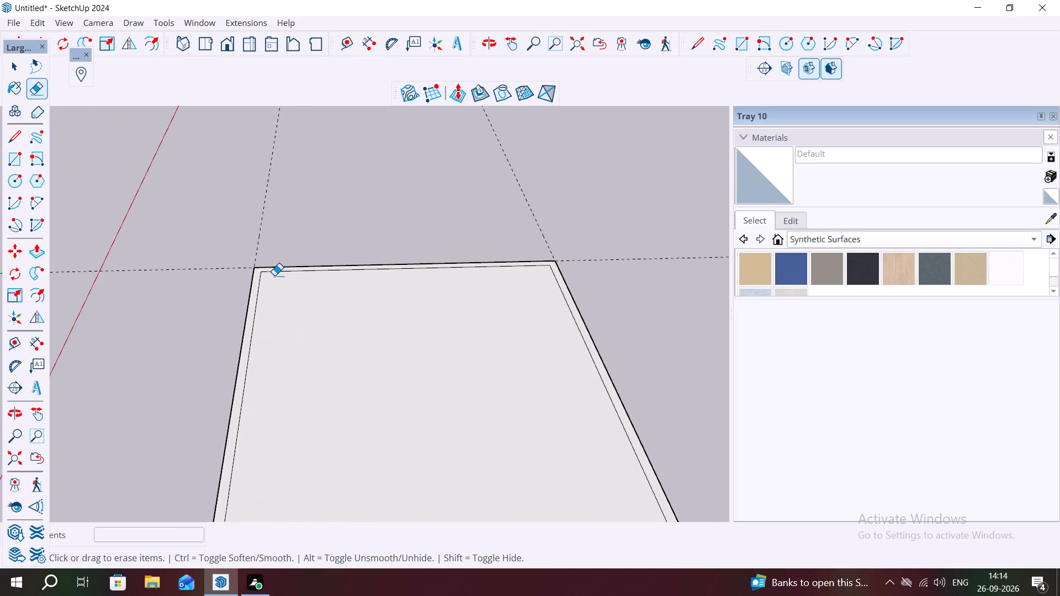
scroll(274, 275, down, 2)
key(Escape)
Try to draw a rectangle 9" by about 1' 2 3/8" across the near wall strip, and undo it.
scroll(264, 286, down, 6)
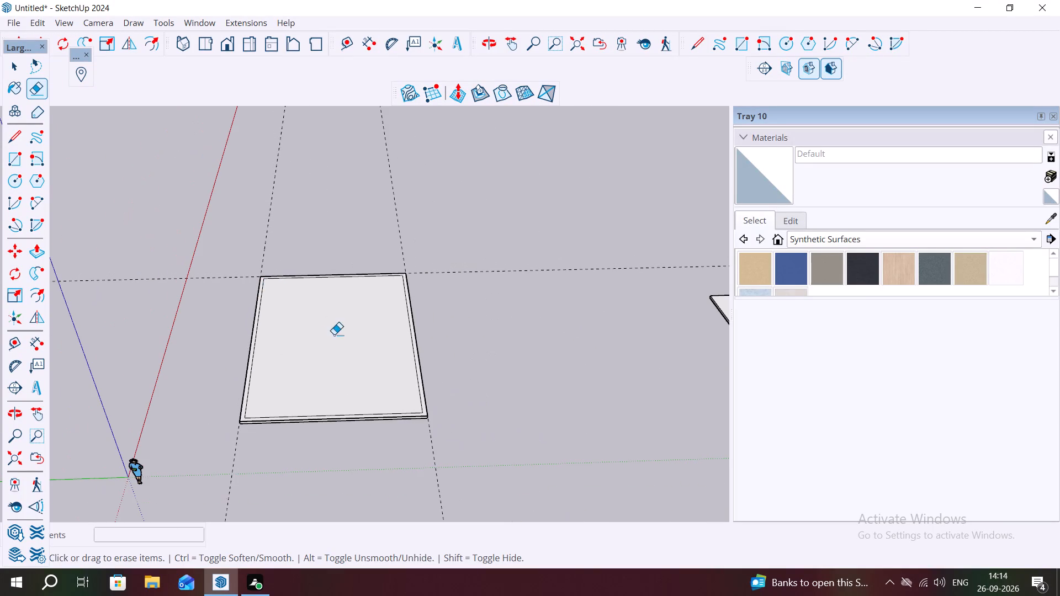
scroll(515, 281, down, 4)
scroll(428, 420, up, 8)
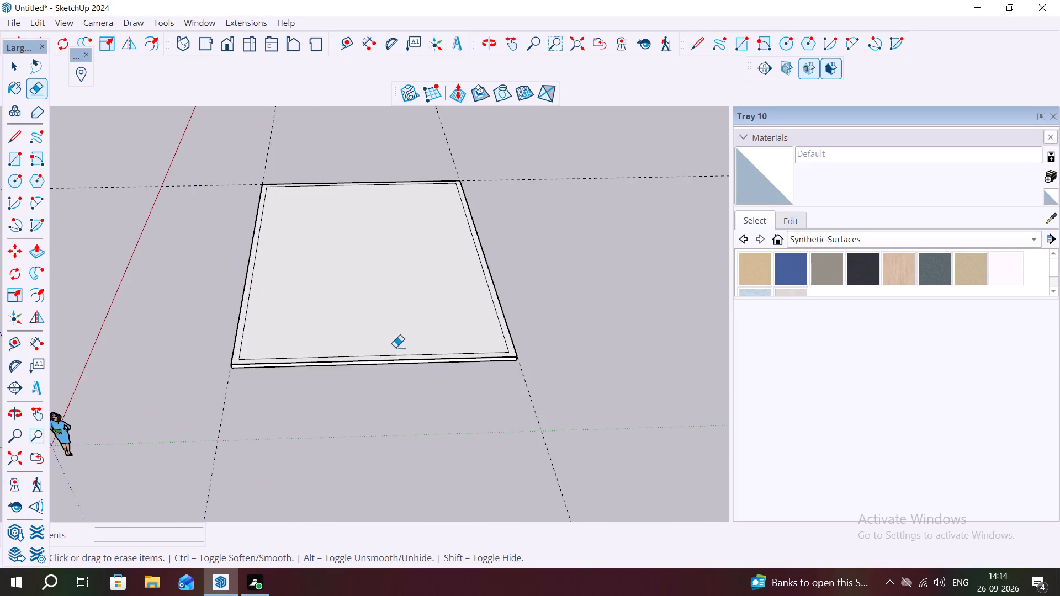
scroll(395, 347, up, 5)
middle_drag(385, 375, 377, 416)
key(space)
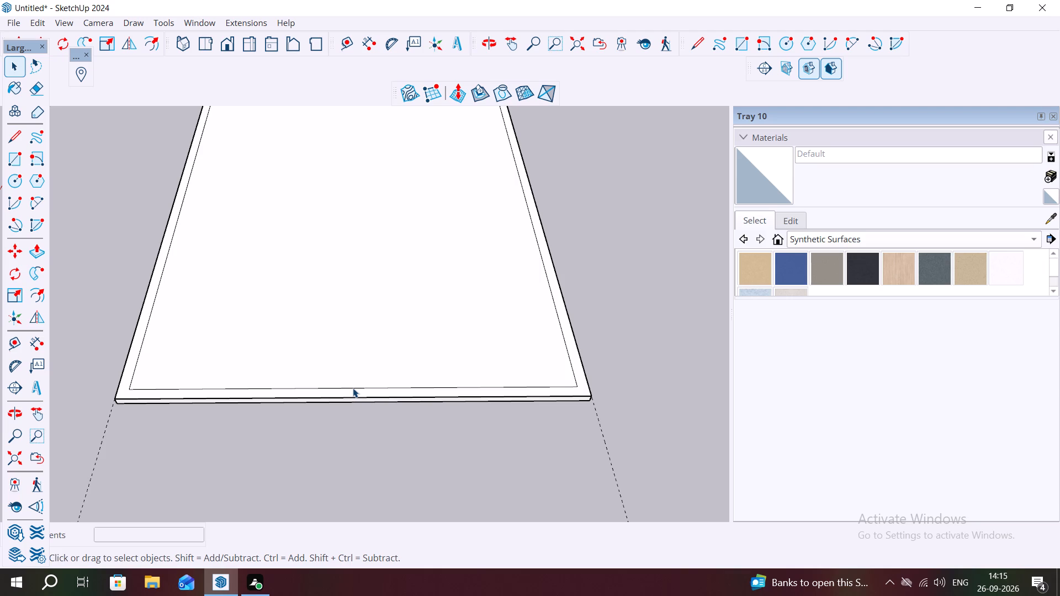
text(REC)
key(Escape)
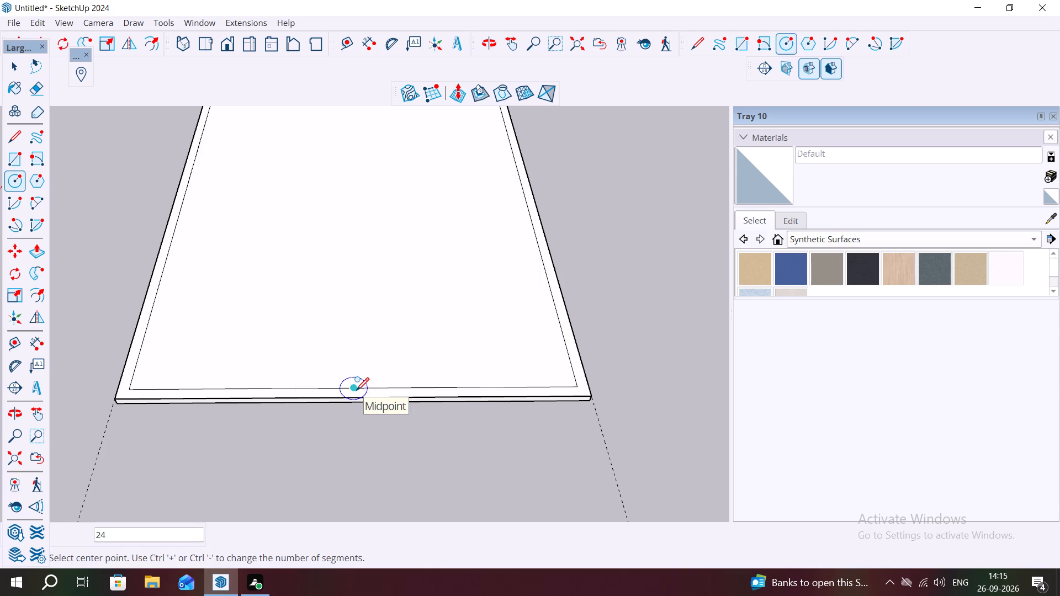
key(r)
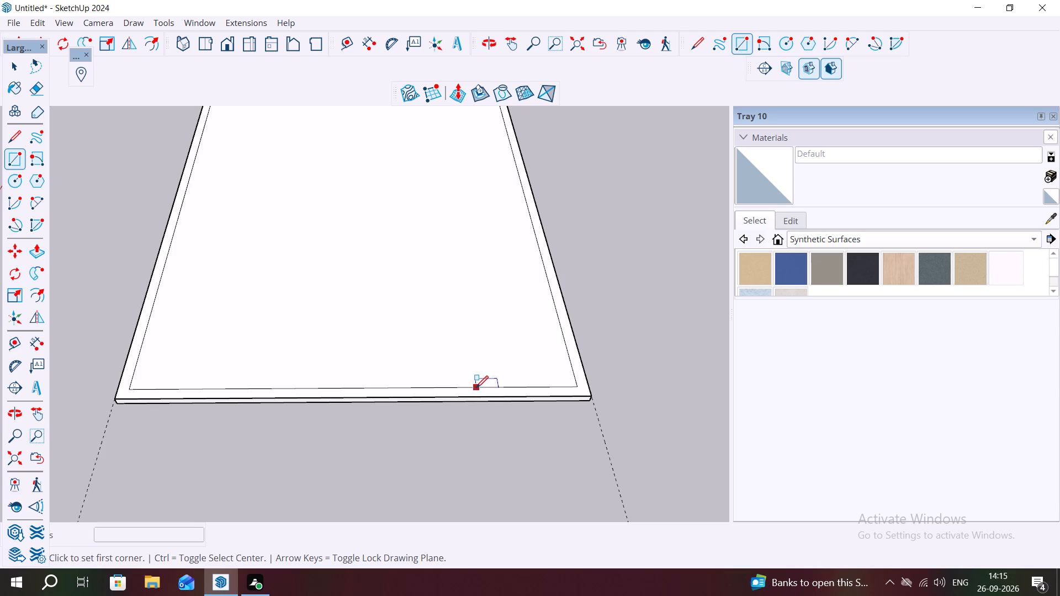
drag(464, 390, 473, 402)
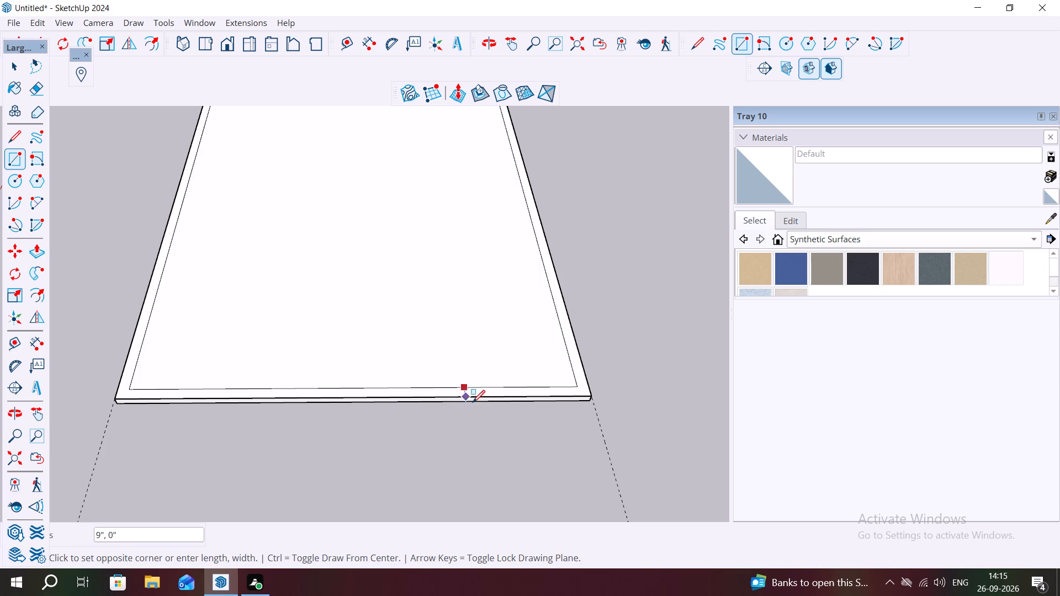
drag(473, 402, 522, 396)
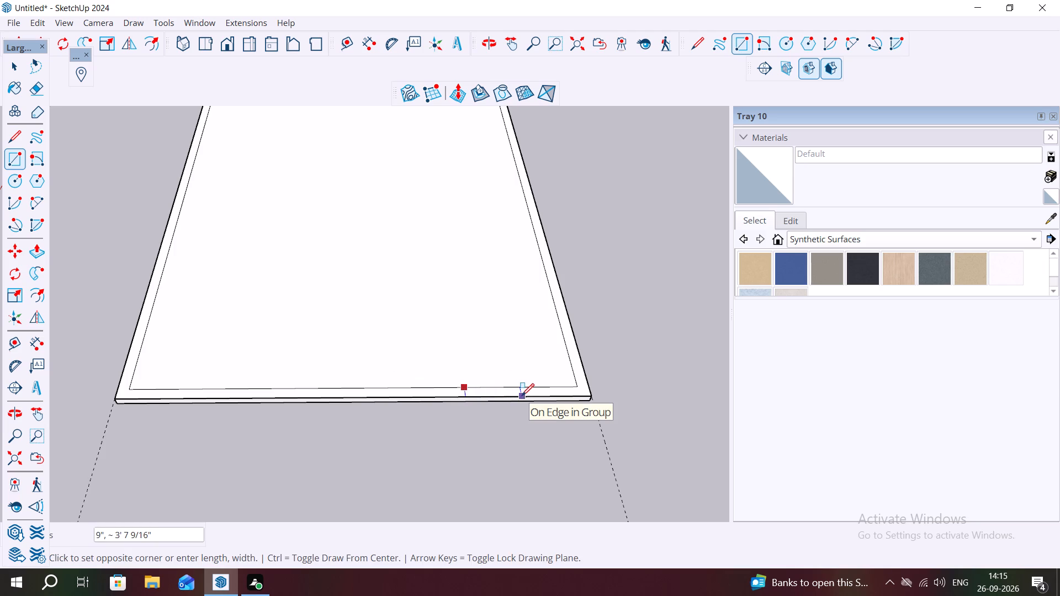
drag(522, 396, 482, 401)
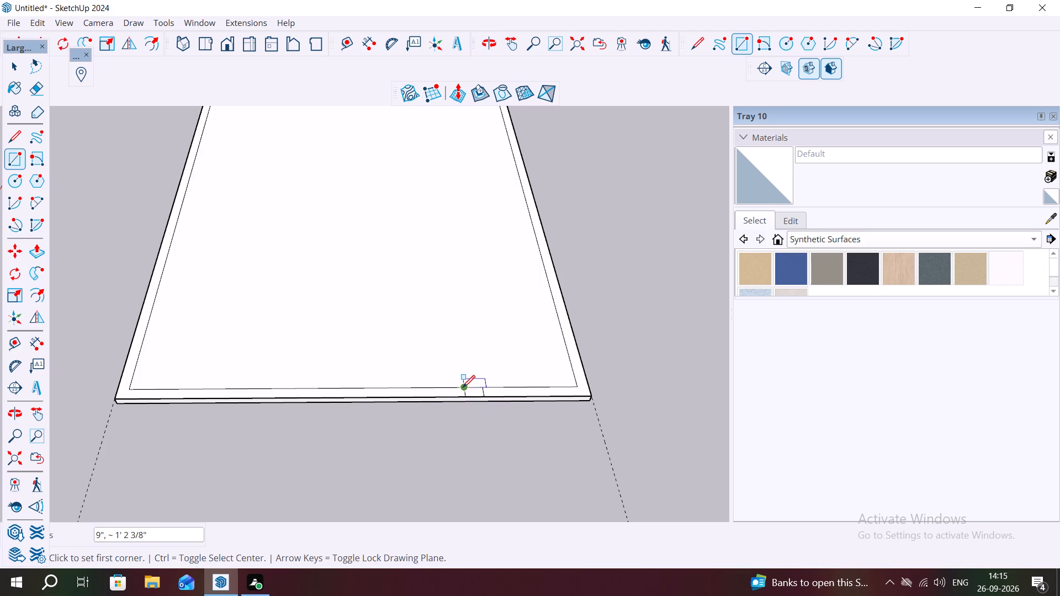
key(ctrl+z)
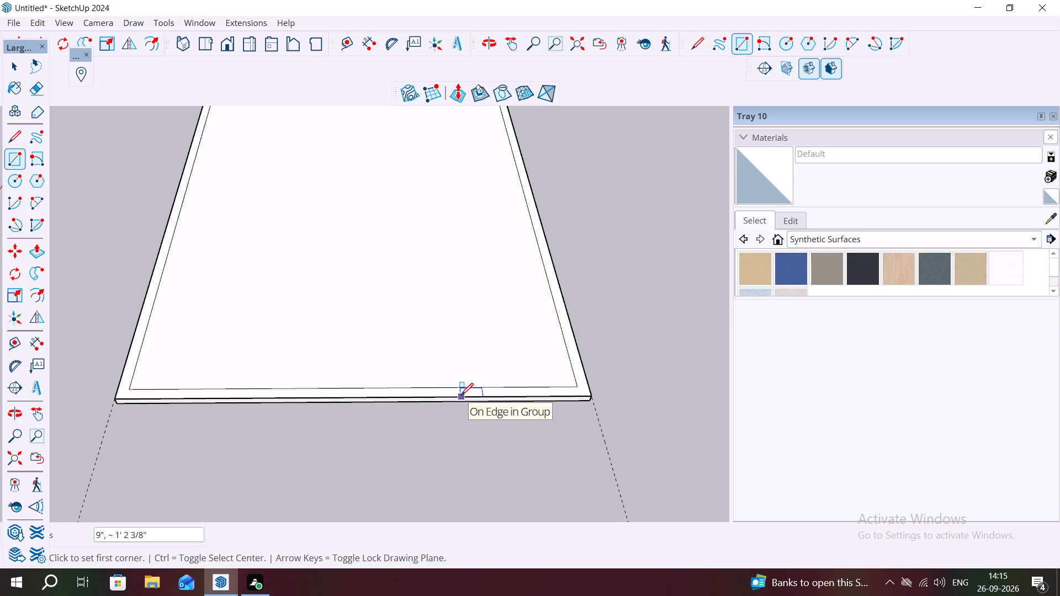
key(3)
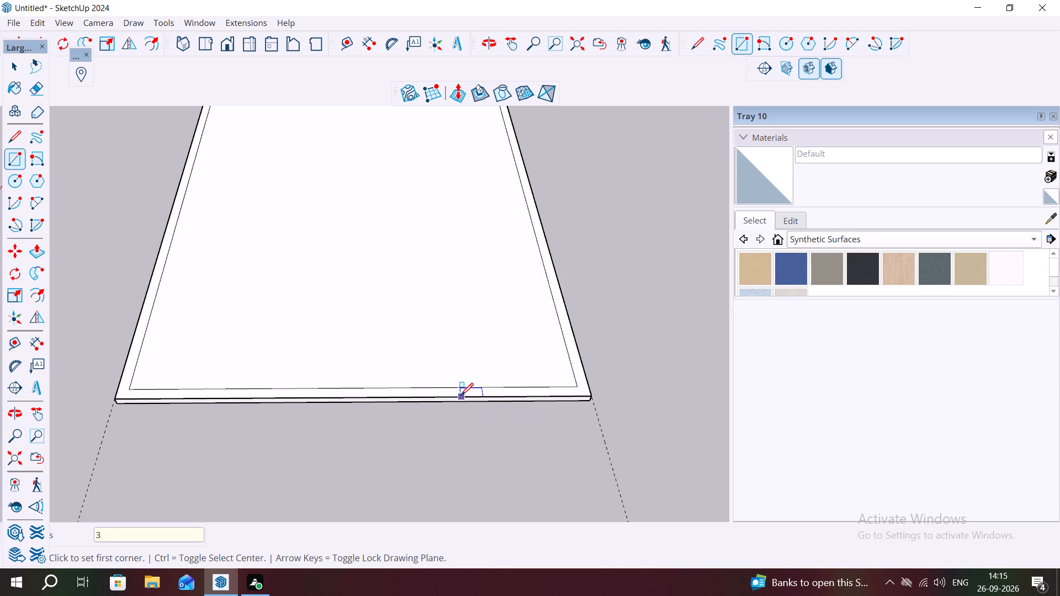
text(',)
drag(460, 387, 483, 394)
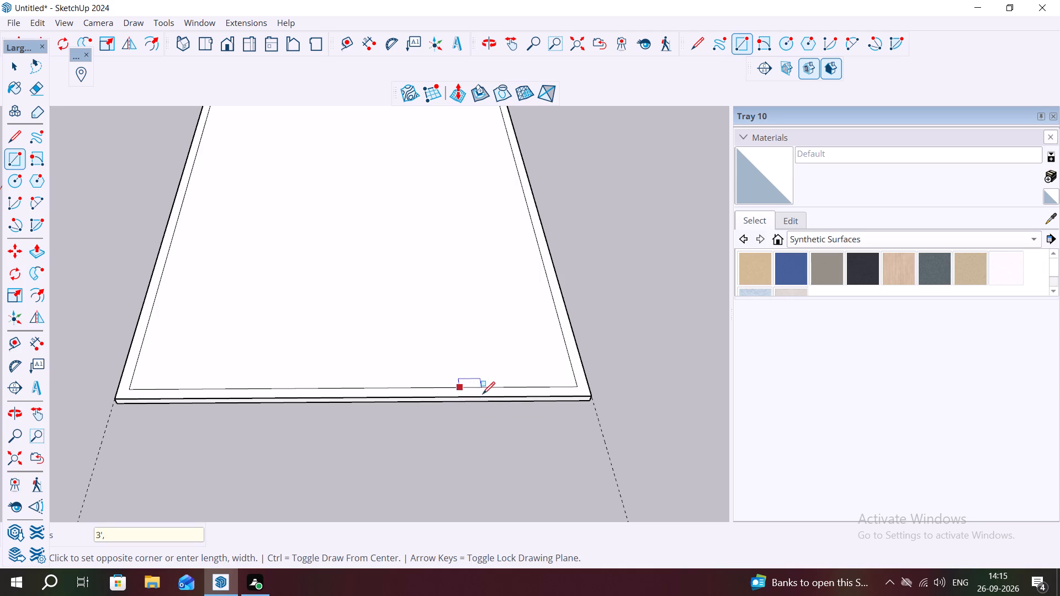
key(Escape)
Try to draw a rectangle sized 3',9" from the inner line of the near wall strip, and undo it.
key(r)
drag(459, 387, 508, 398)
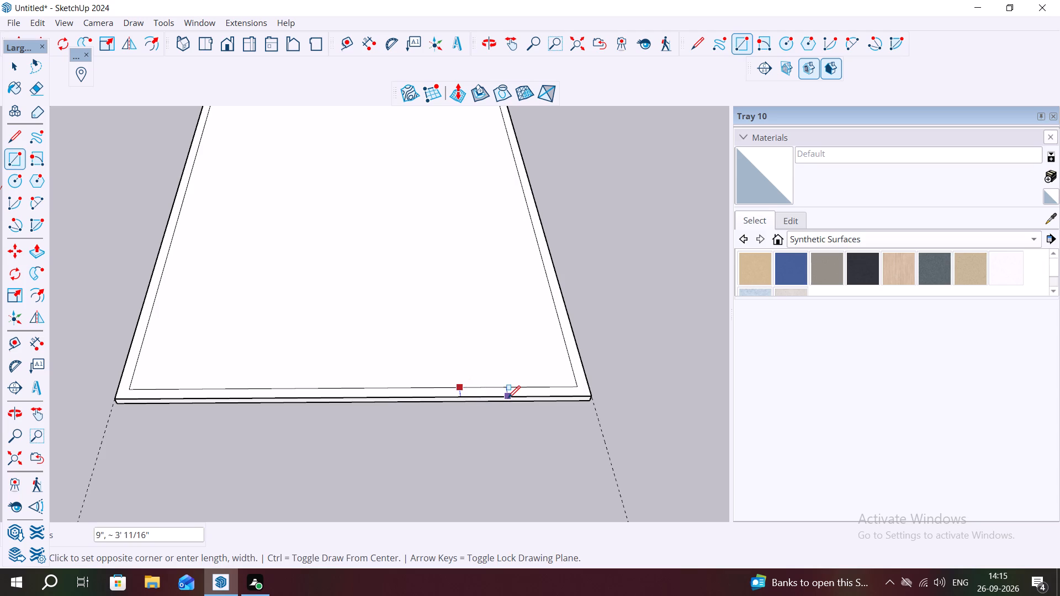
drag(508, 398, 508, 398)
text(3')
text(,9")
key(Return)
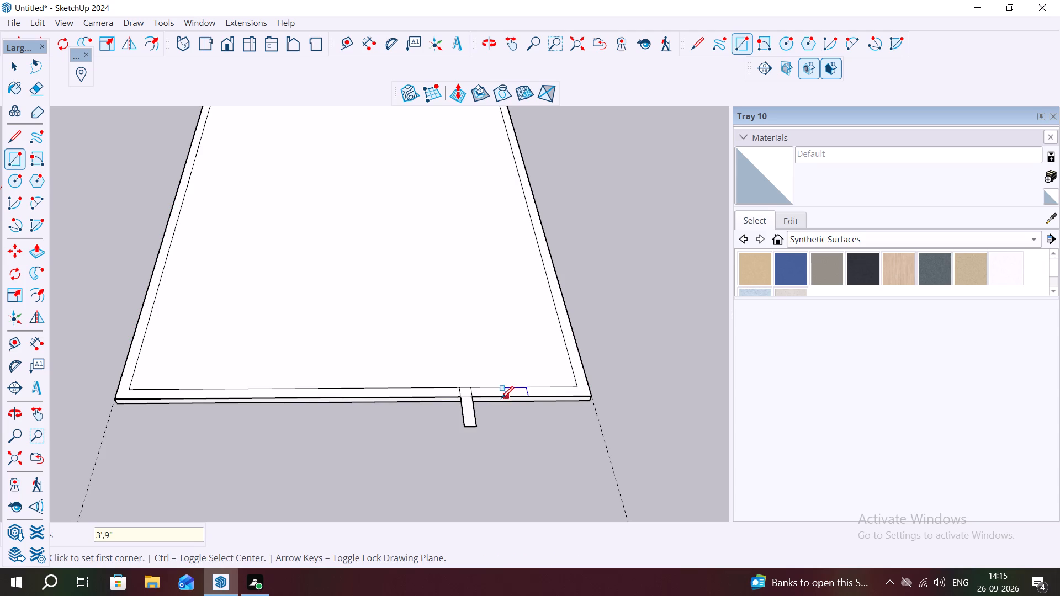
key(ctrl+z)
Draw a 9" by 3' rectangle across the near wall strip, in its half away from the red axis, for an opening.
drag(457, 389, 515, 397)
text(9")
key(comma)
text(3')
key(Return)
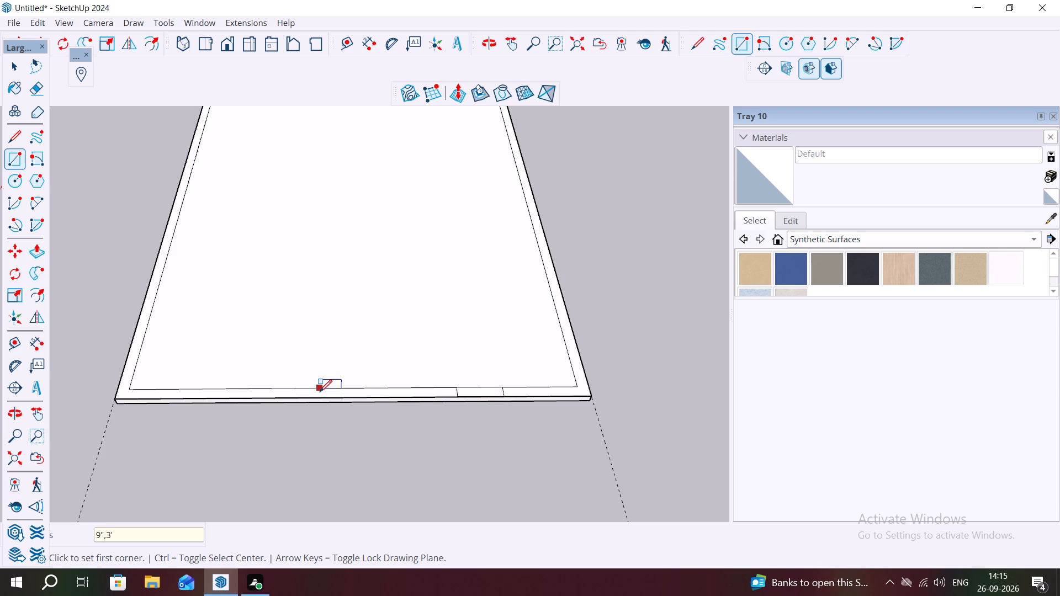
Draw a 9" by 5' rectangle across the near wall strip around its middle, on the red-axis side of the 3' rectangle.
drag(320, 390, 385, 398)
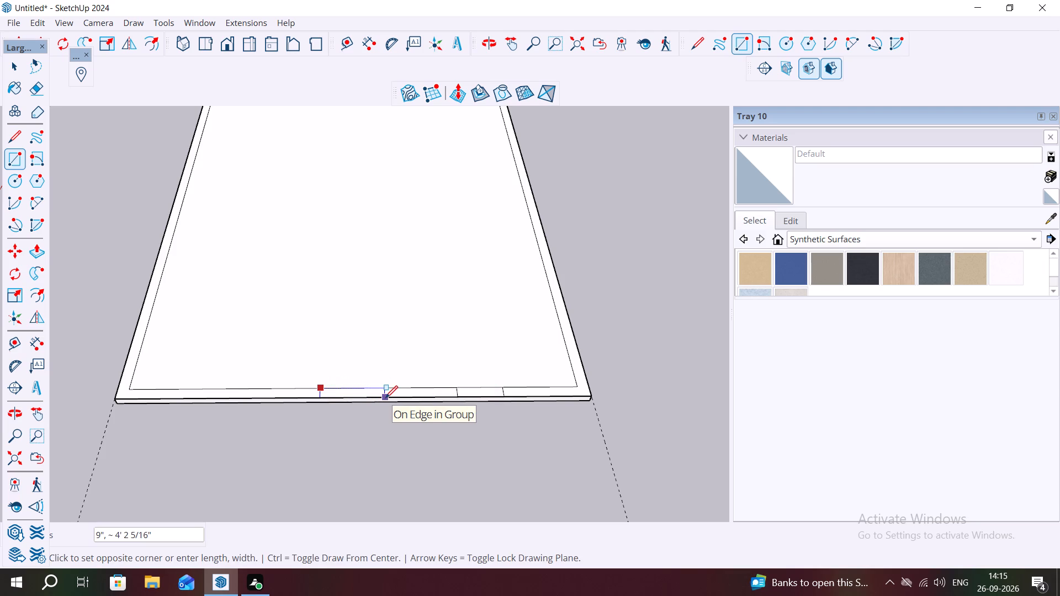
drag(385, 398, 385, 399)
key(9)
text(",)
text(5')
key(Return)
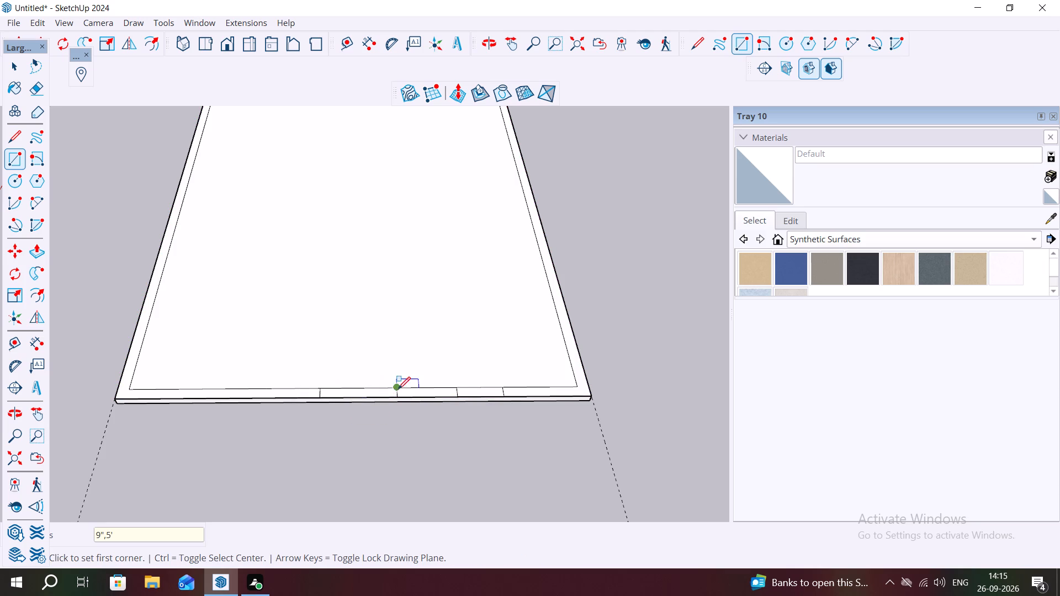
key(Escape)
Push/Pull the main wall strip around the slab up 10', leaving the opening rectangles flat.
key(space)
click(412, 390)
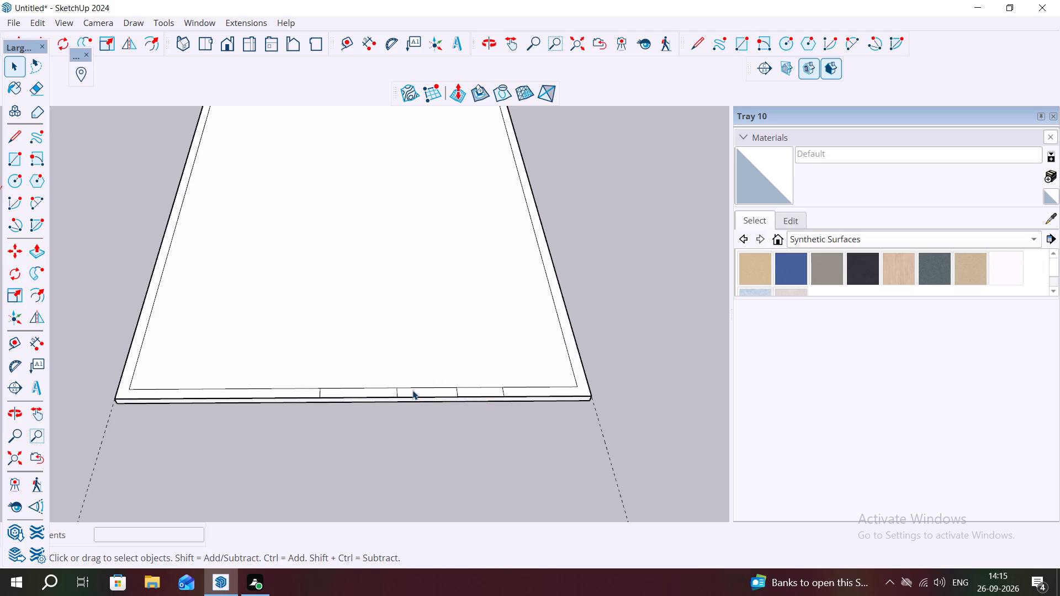
click(412, 390)
double_click(200, 392)
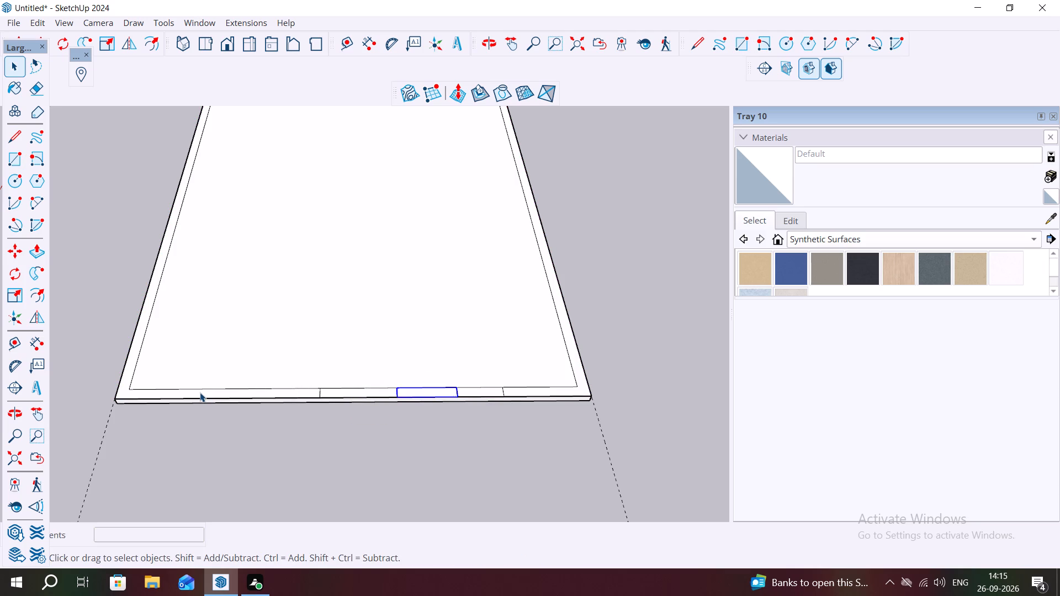
key(p)
click(202, 389)
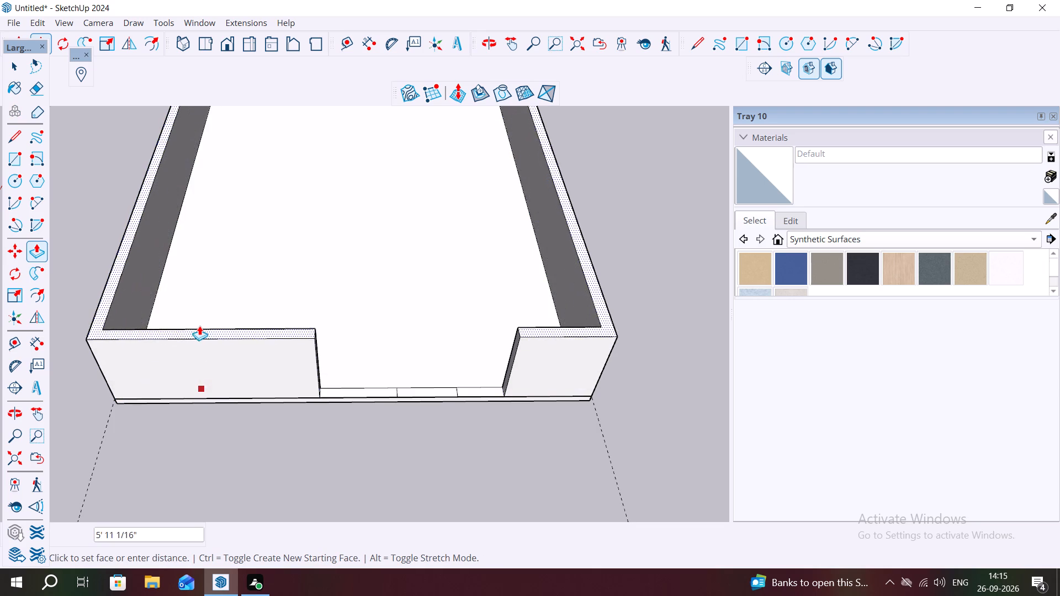
scroll(200, 325, down, 9)
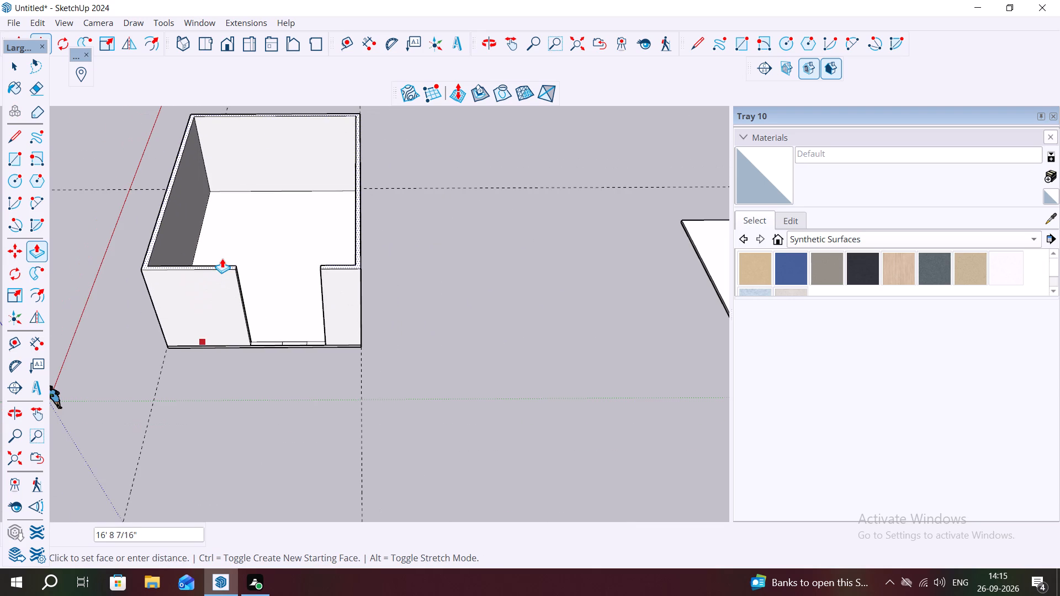
text(10')
key(Return)
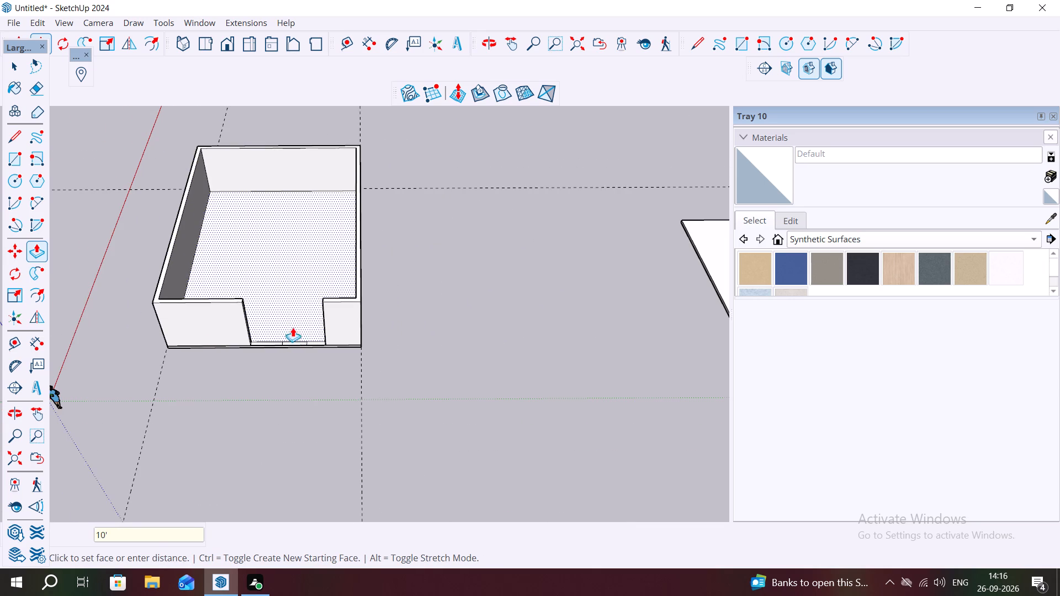
Push/Pull the short strip segment between the 5' and 3' openings up 10'.
scroll(293, 335, up, 2)
middle_drag(291, 338, 308, 368)
scroll(293, 354, up, 8)
key(space)
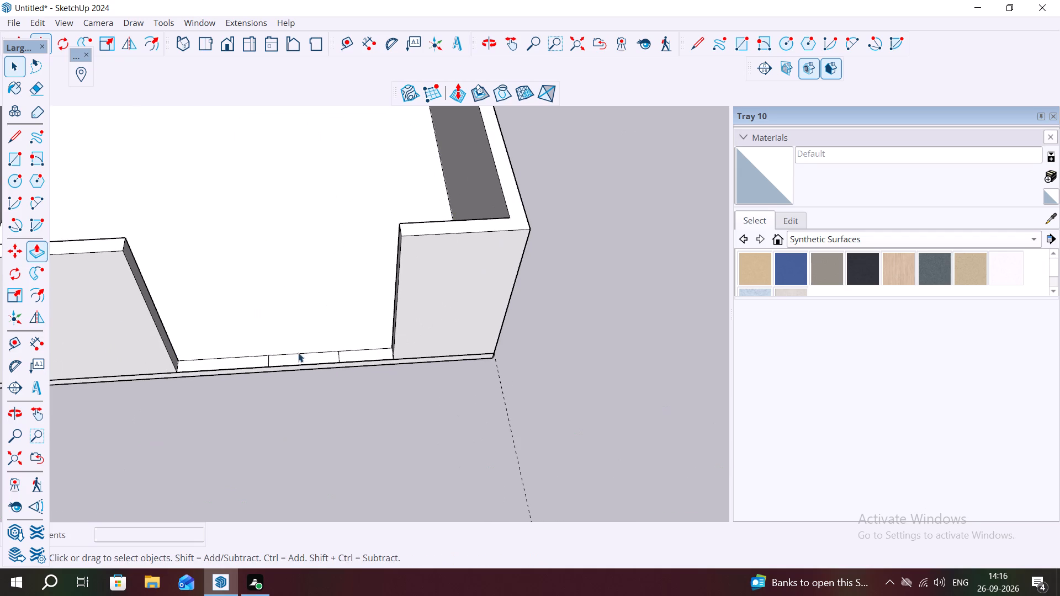
click(299, 359)
double_click(299, 359)
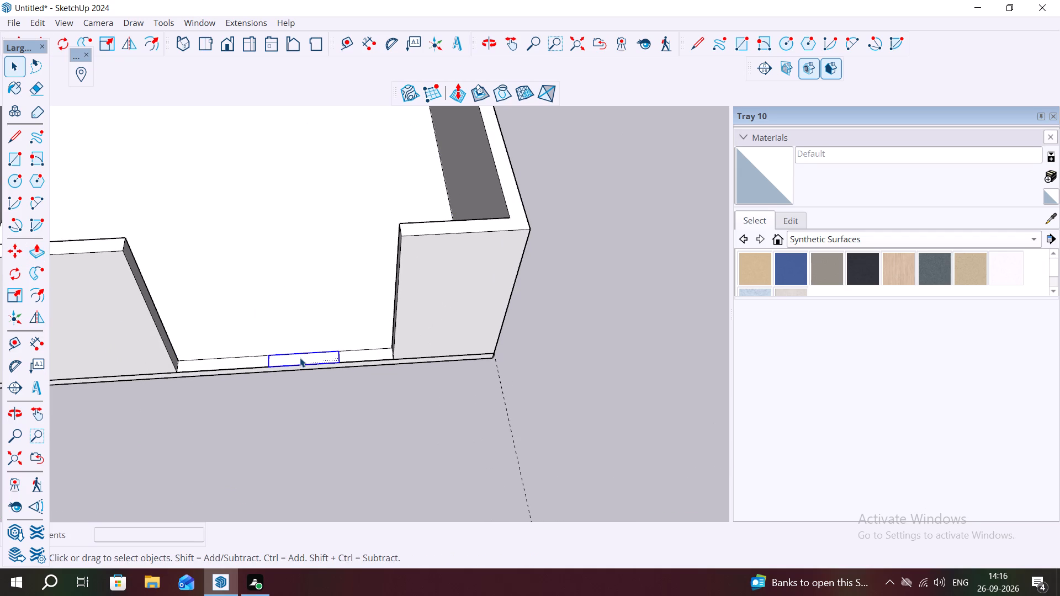
key(p)
click(299, 355)
text(10')
key(Return)
key(Escape)
key(space)
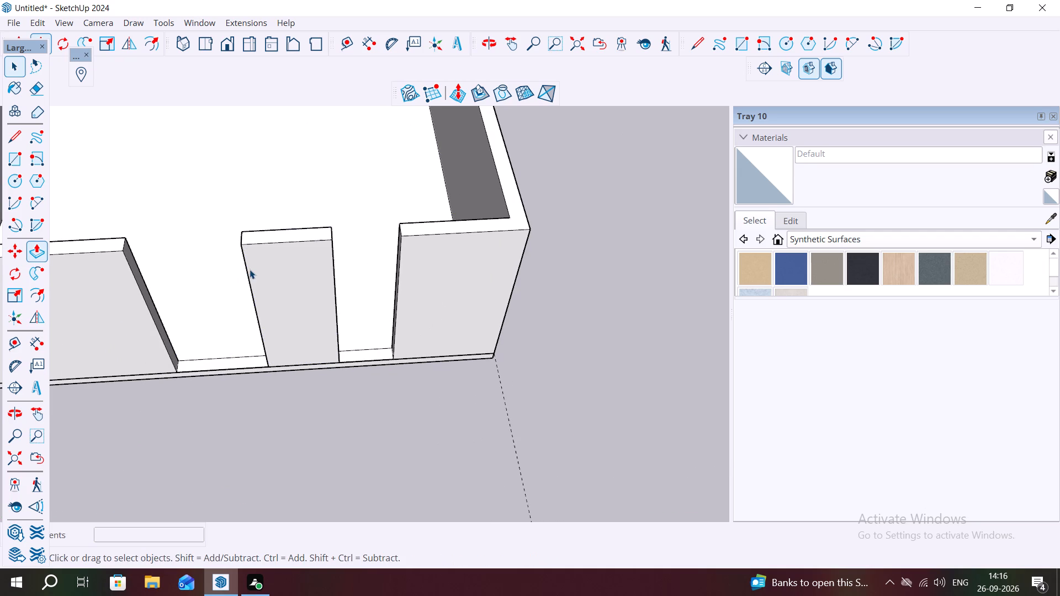
Draw a 3' by 9" rectangle at the top of the main wall's end face beside the 5' opening.
scroll(234, 307, down, 1)
middle_drag(192, 311, 63, 265)
scroll(152, 201, up, 6)
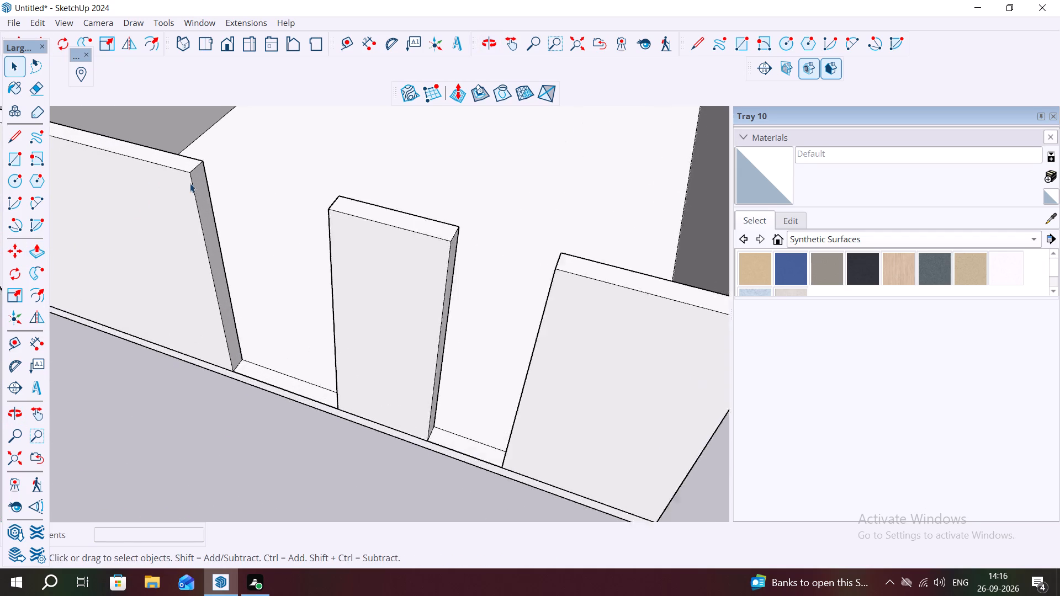
middle_drag(188, 182, 104, 186)
text(REC)
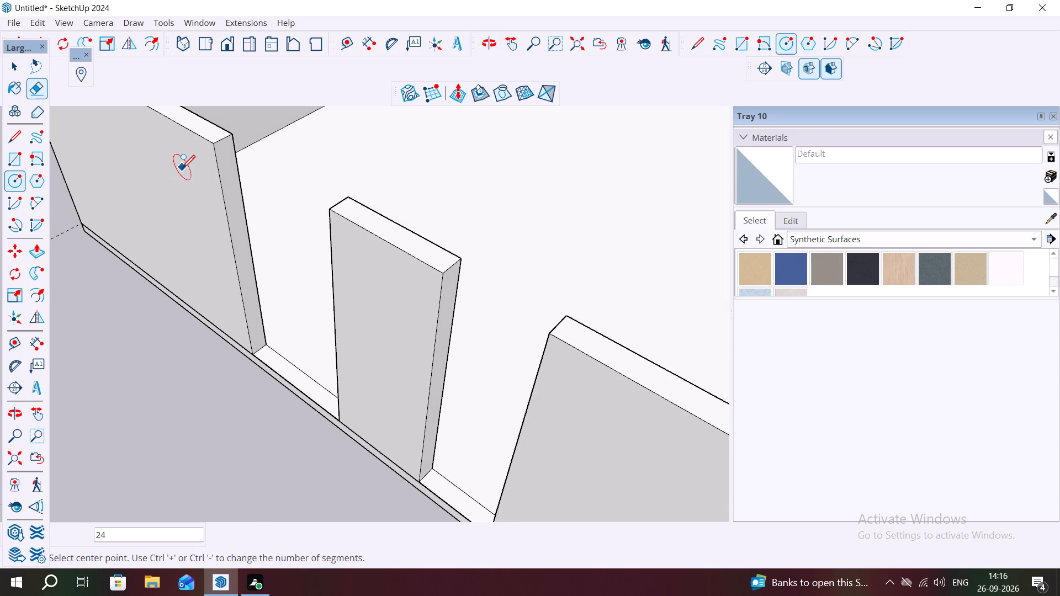
key(Escape)
key(r)
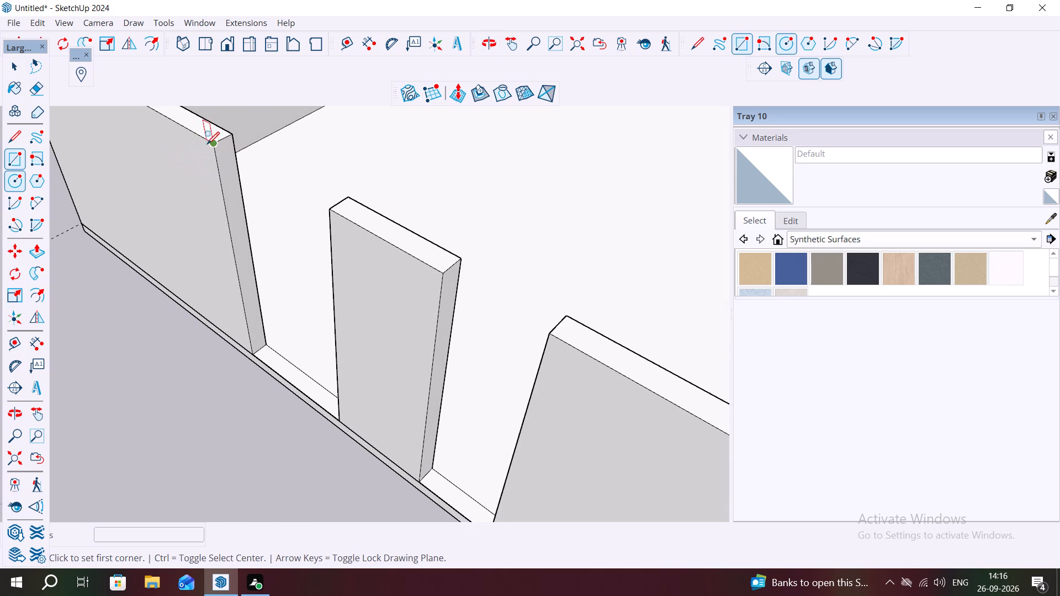
click(214, 145)
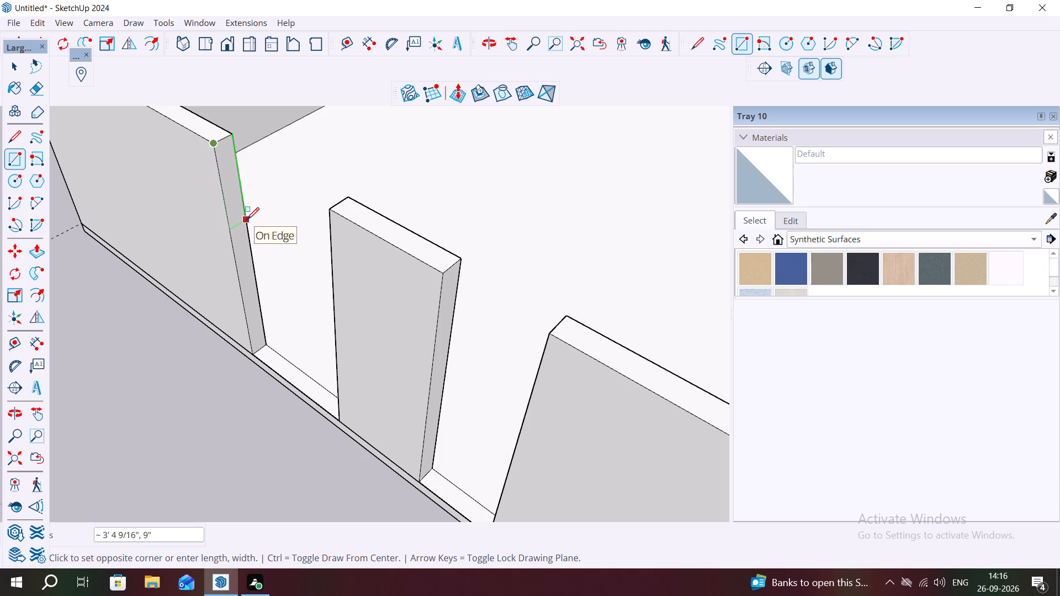
key(3)
text(',9)
key(shift+quotedbl)
key(Return)
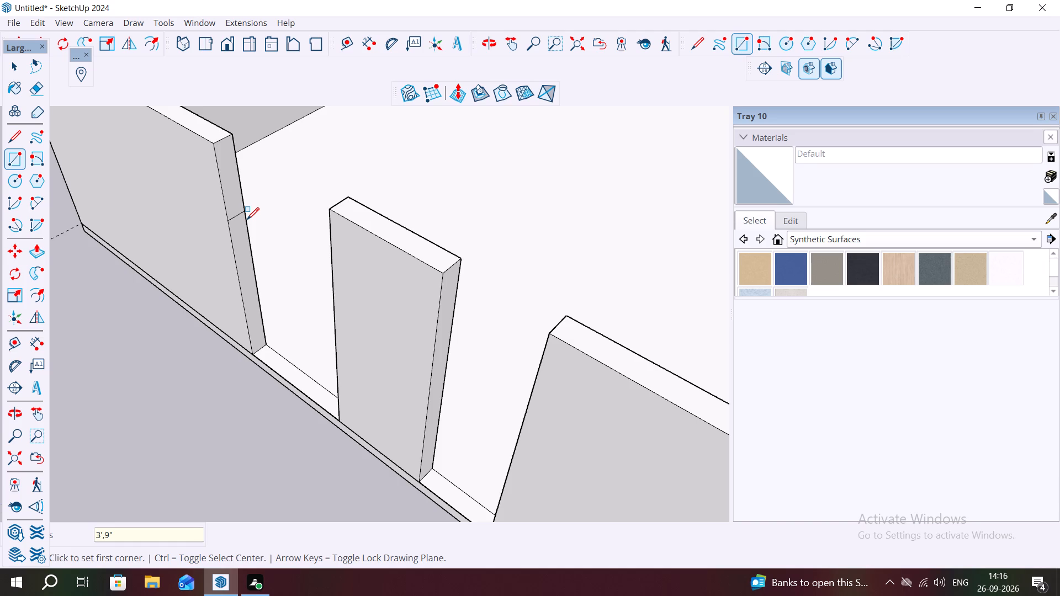
Draw a 3' 6" by 9" rectangle at the base of the same wall end face, starting from its bottom outer corner.
click(253, 353)
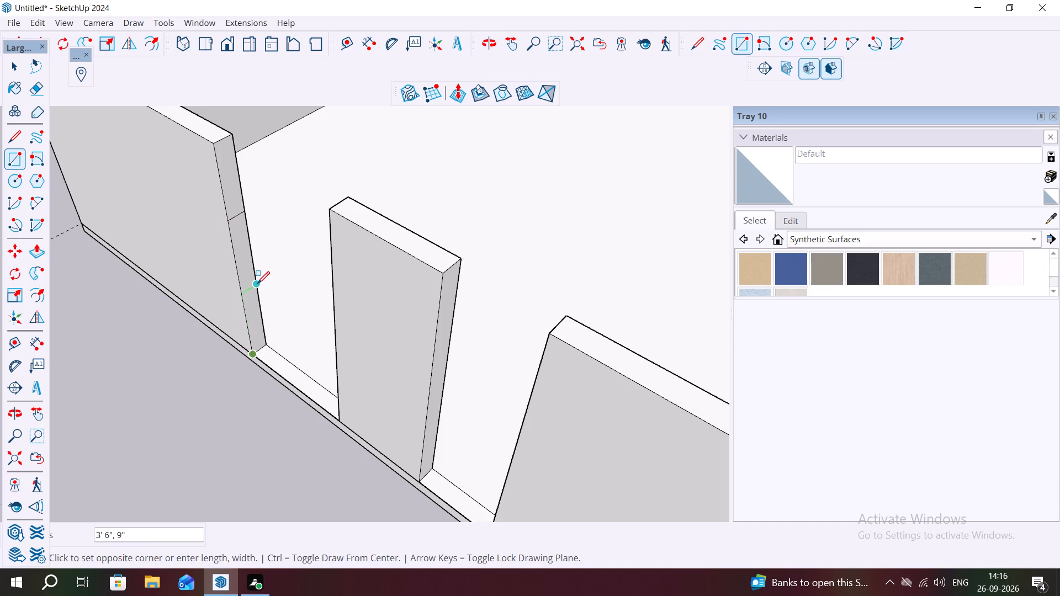
click(257, 284)
Copy the 3' by 9" top rectangle from the wall end face to the top of the pier's end face beside the 3' opening.
key(space)
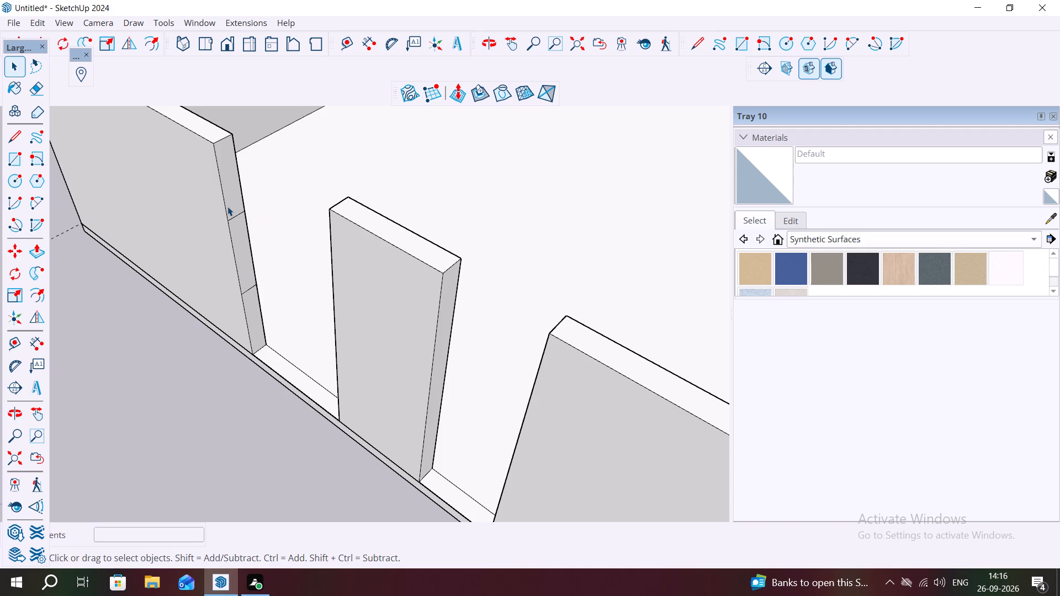
click(230, 205)
double_click(232, 206)
key(m)
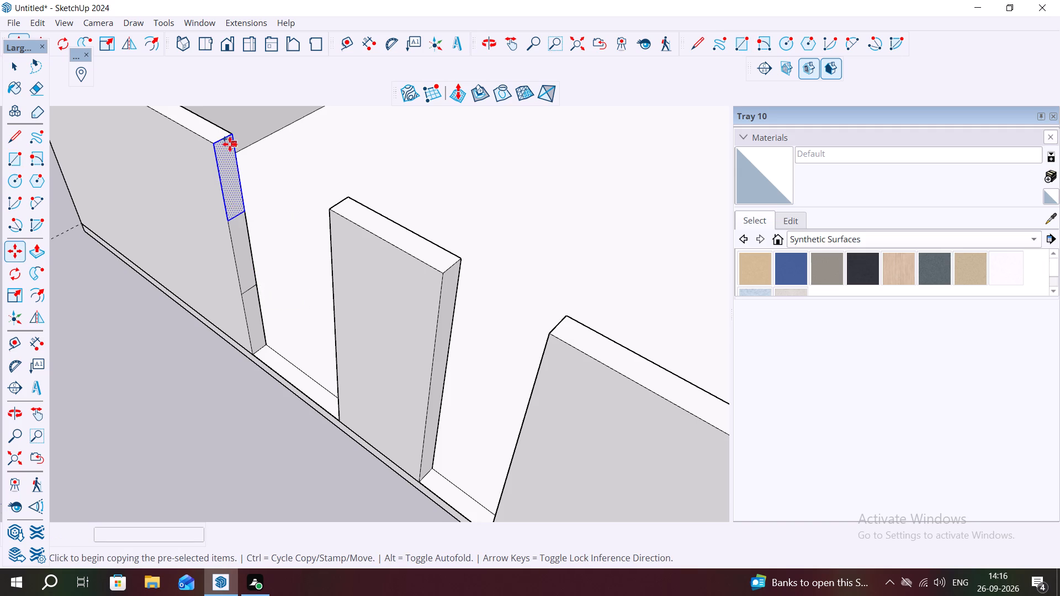
click(215, 143)
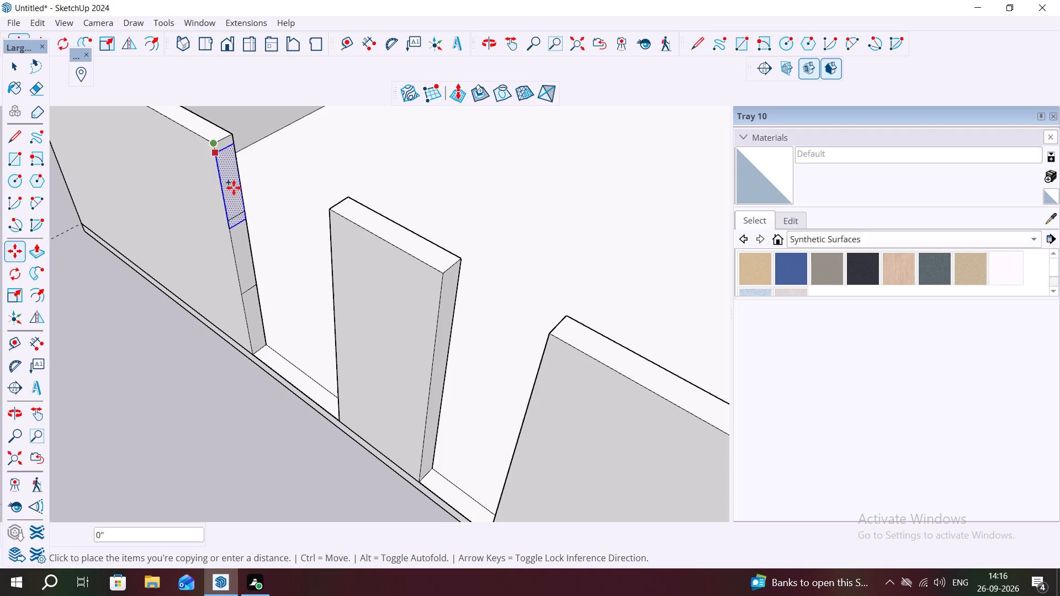
click(446, 271)
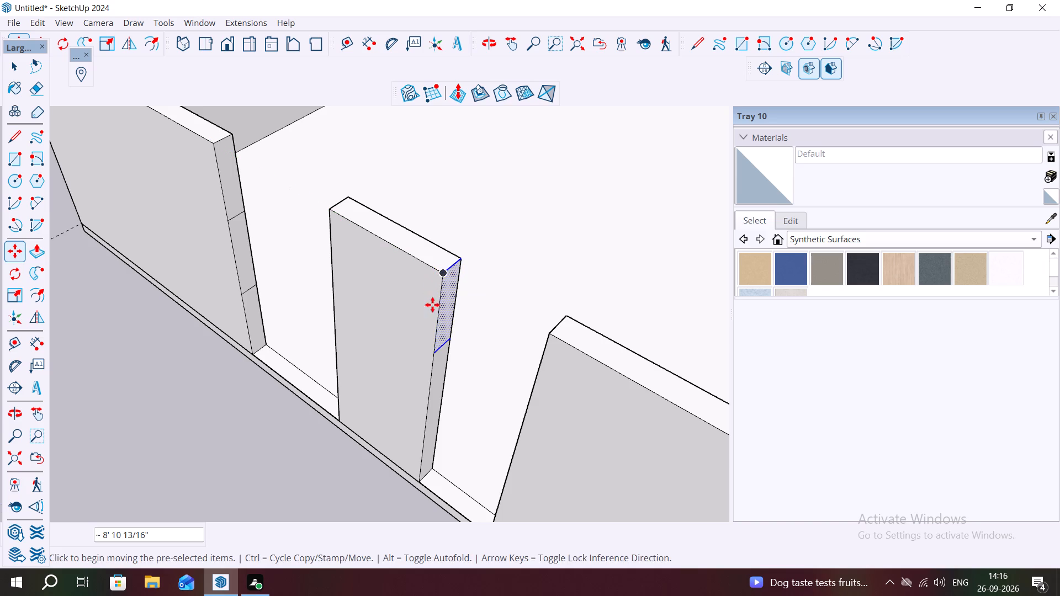
Push/Pull the copied rectangle 3' across the door opening to the opposite wall end, forming the lintel.
key(space)
key(p)
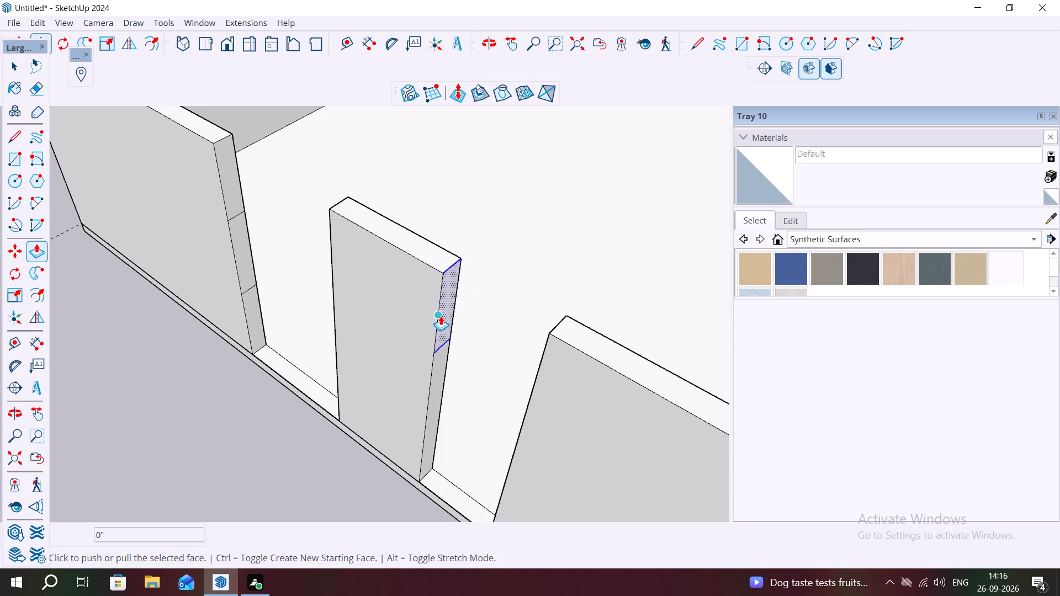
click(441, 316)
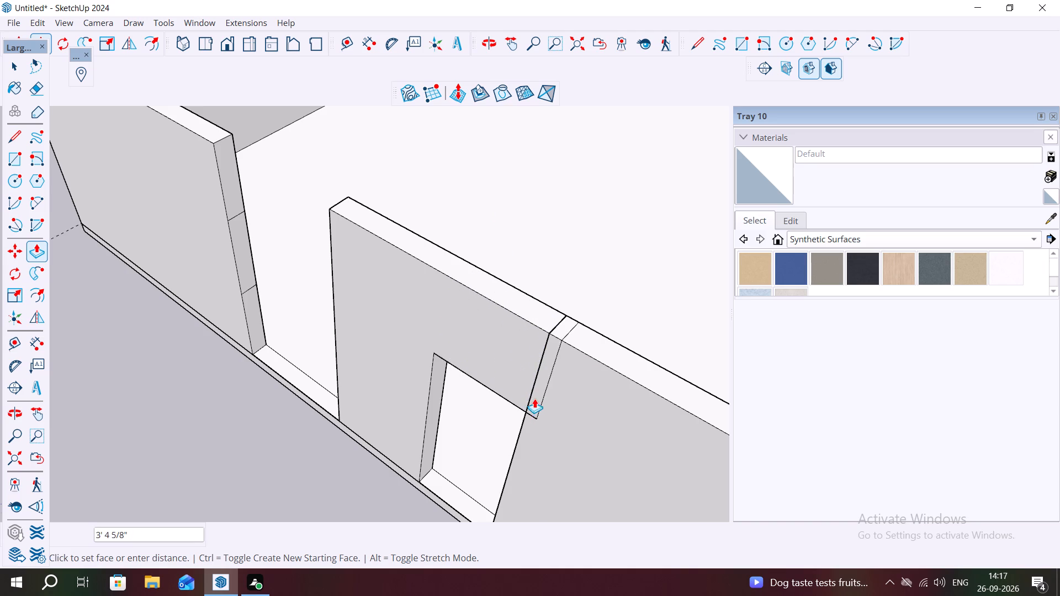
click(533, 397)
Push/Pull the 3' 6" base rectangle and the 3' top rectangle 5' across the wider opening to enclose the window.
scroll(458, 278, down, 2)
scroll(543, 242, down, 3)
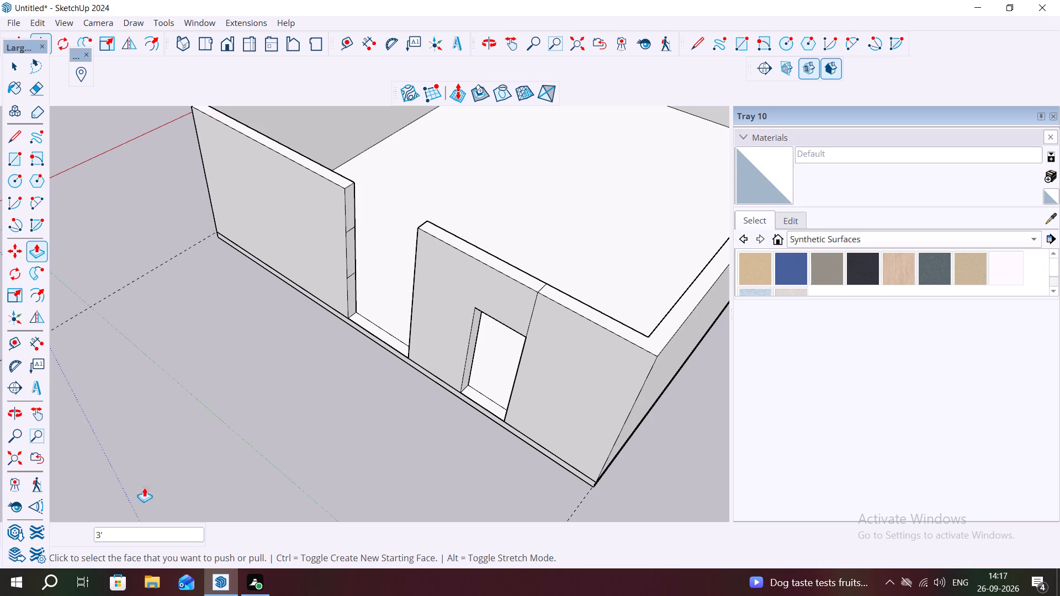
click(348, 296)
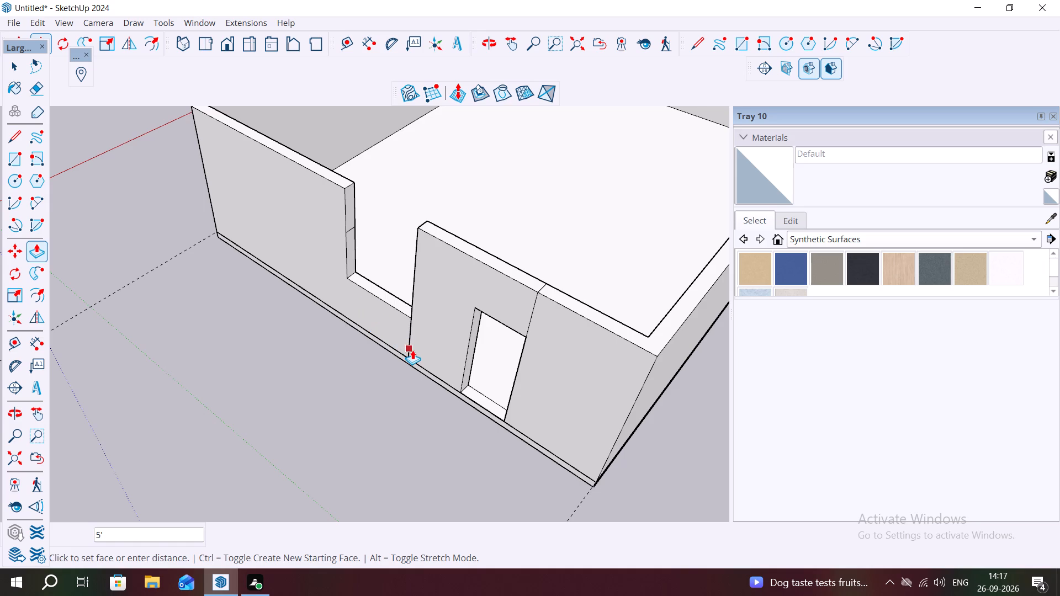
click(412, 350)
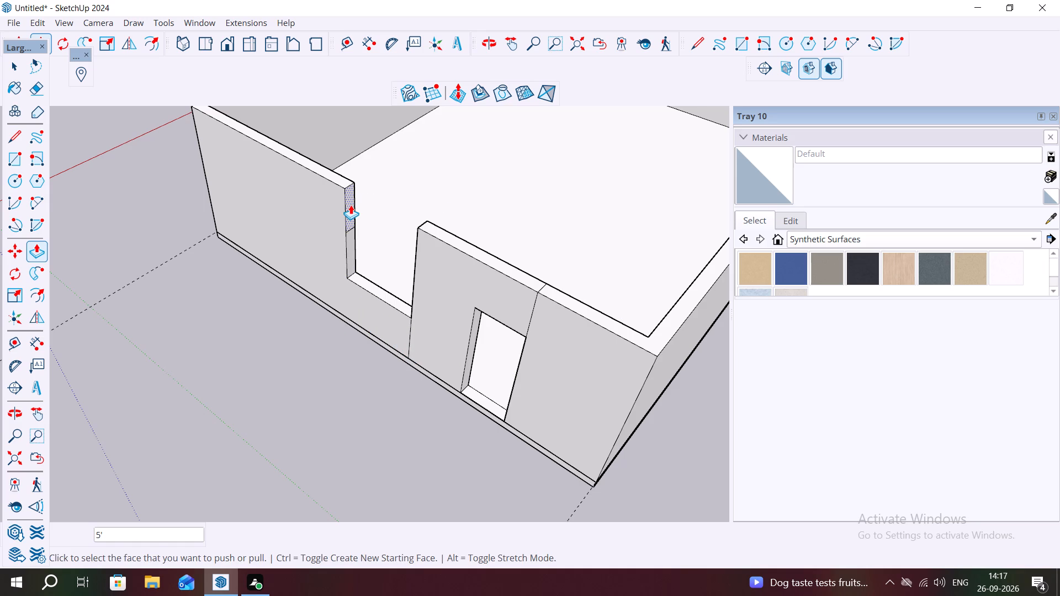
double_click(351, 205)
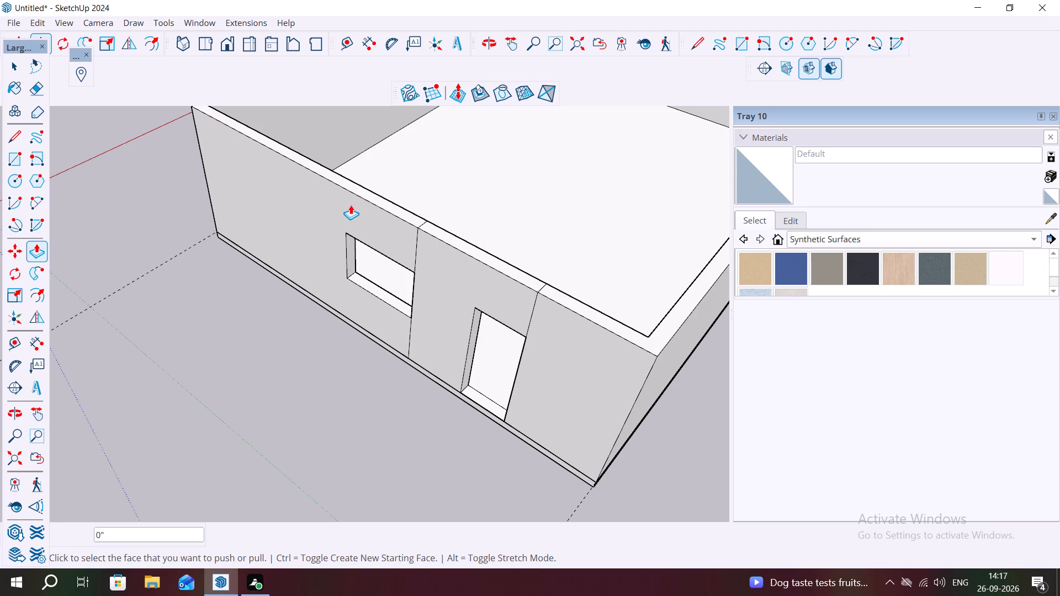
key(Escape)
Delete the outer-face seam above the window and the matching seam across the wall's top.
key(space)
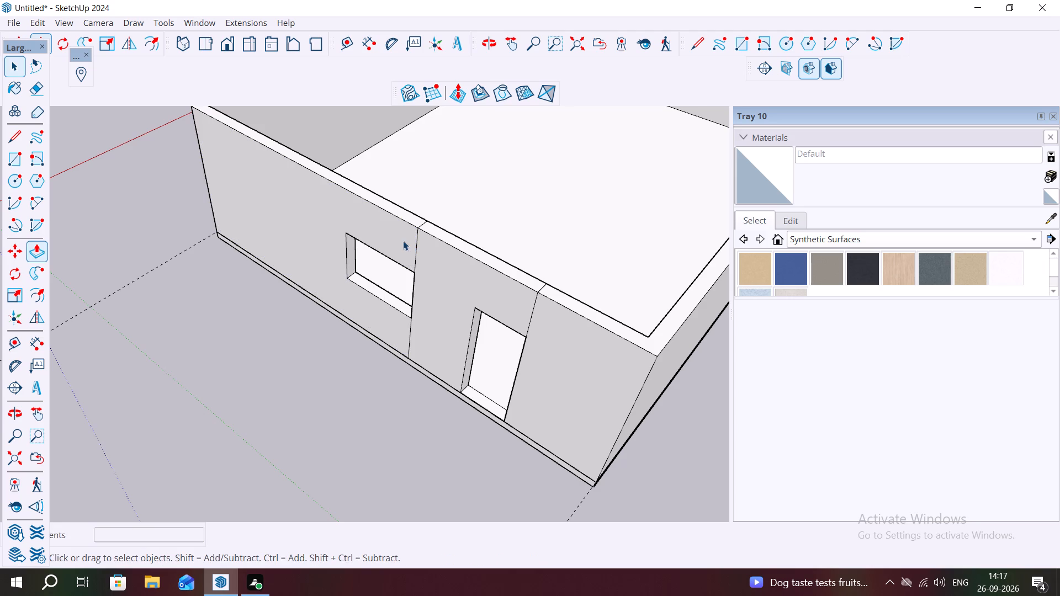
click(415, 247)
key(Delete)
middle_drag(436, 261, 761, 219)
middle_drag(317, 219, 349, 307)
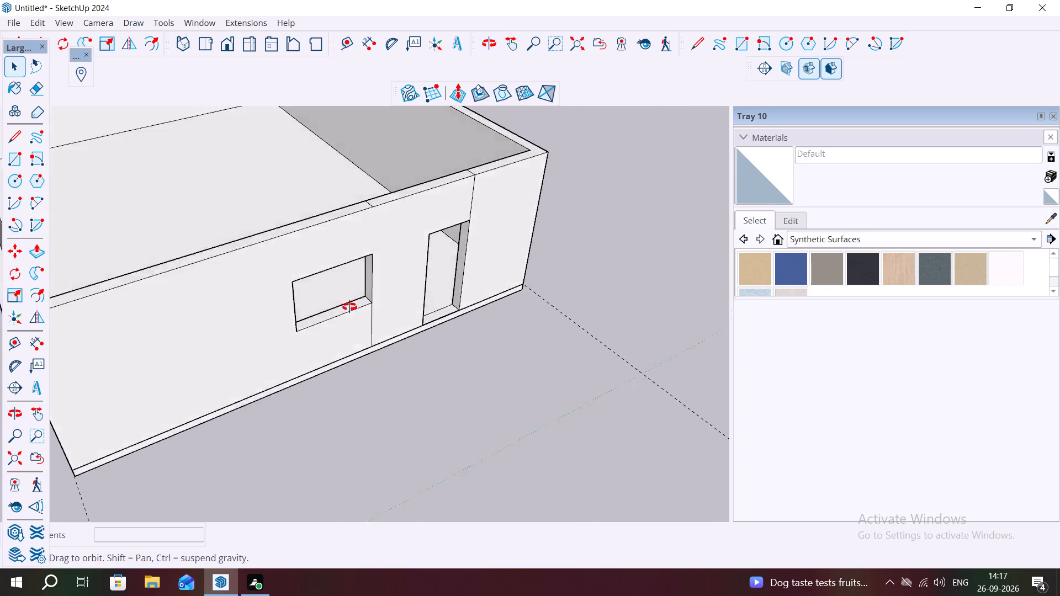
middle_drag(349, 307, 384, 469)
scroll(369, 342, up, 5)
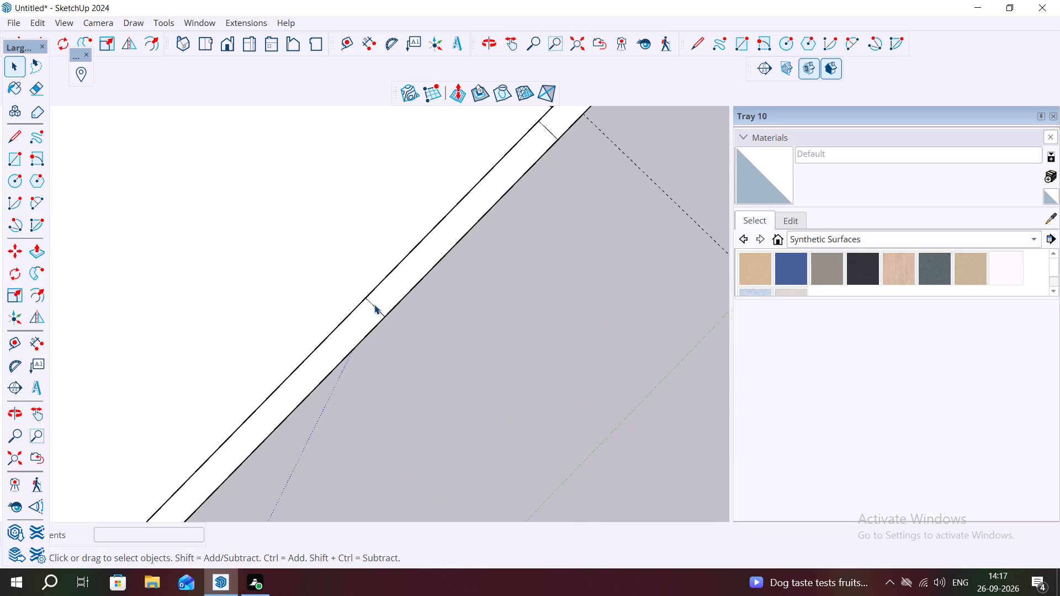
click(374, 306)
key(Delete)
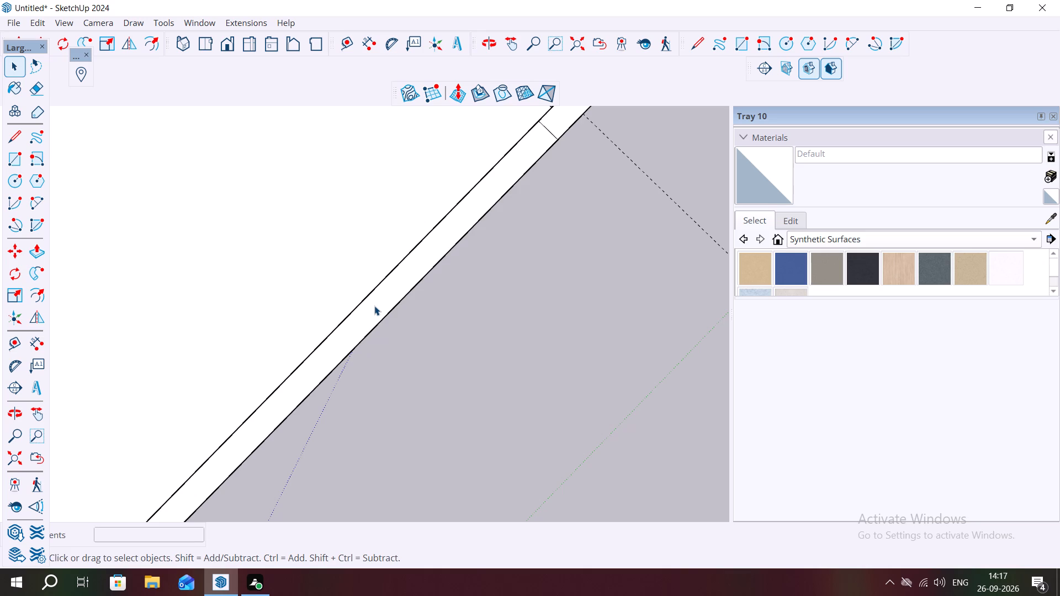
Delete the vertical seam edges above and below the window on the wall's inner face.
middle_drag(358, 306, 618, 468)
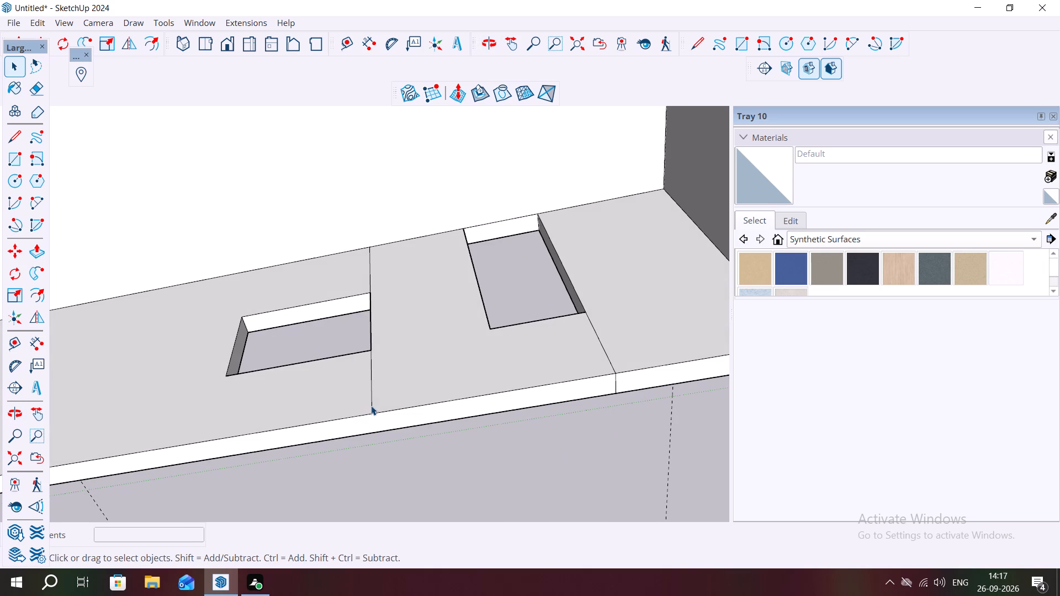
click(370, 406)
key(Delete)
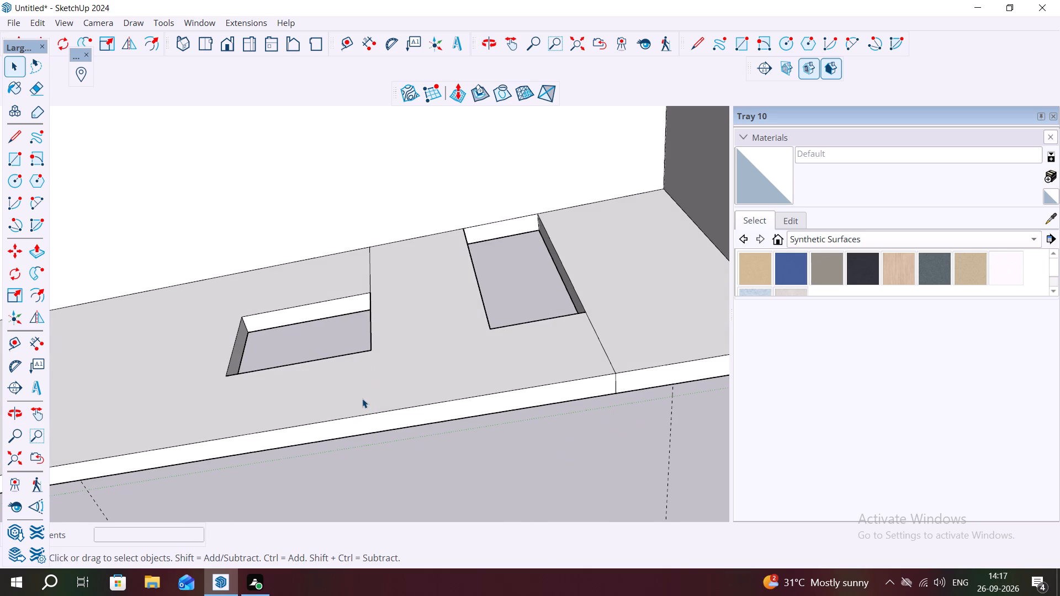
click(370, 285)
key(Delete)
Delete the seam edges below the window and above the door on the wall's outer face.
scroll(288, 332, down, 2)
middle_drag(449, 397, 308, 269)
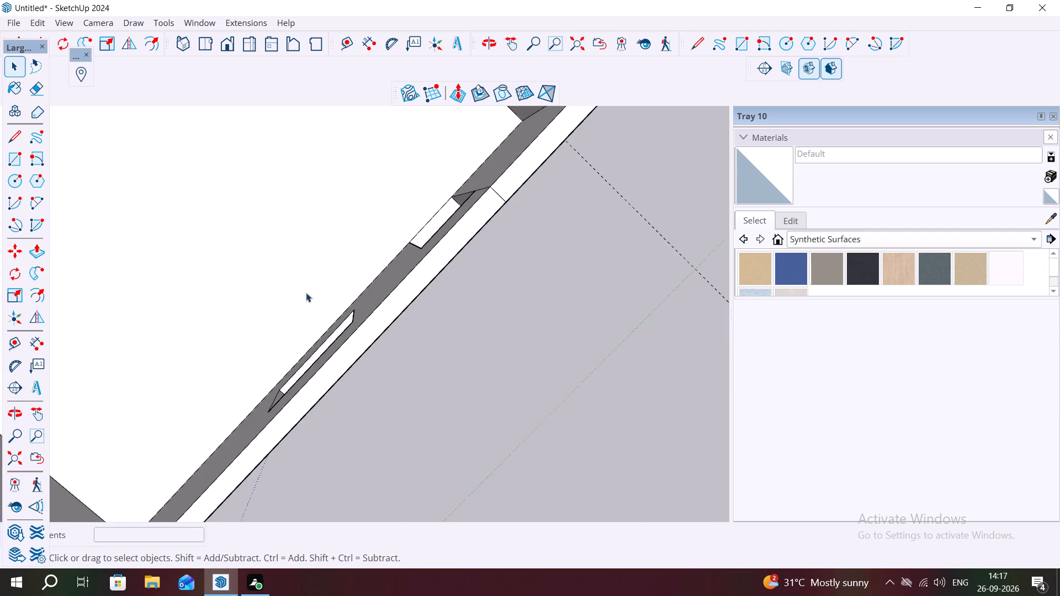
scroll(312, 293, down, 3)
middle_drag(459, 302, 186, 278)
scroll(484, 279, down, 7)
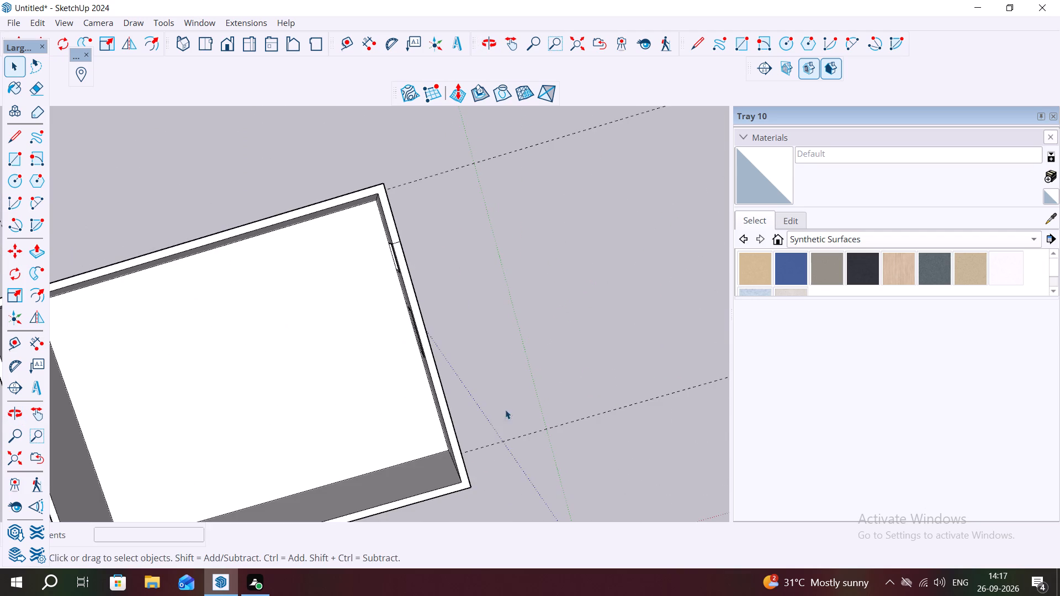
middle_drag(501, 411, 378, 269)
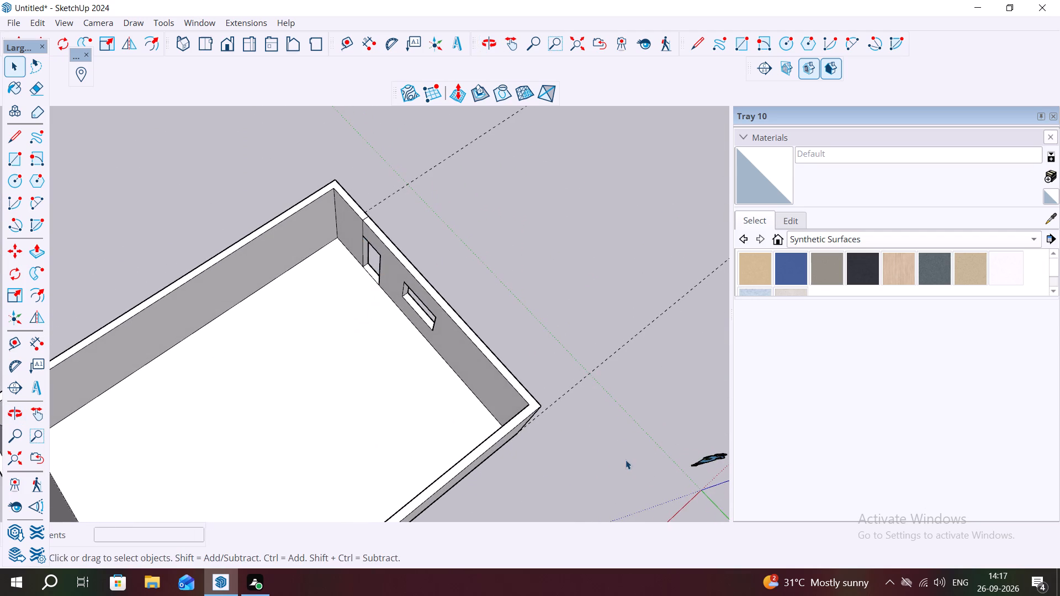
middle_drag(569, 480, 31, 459)
middle_drag(41, 452, 145, 385)
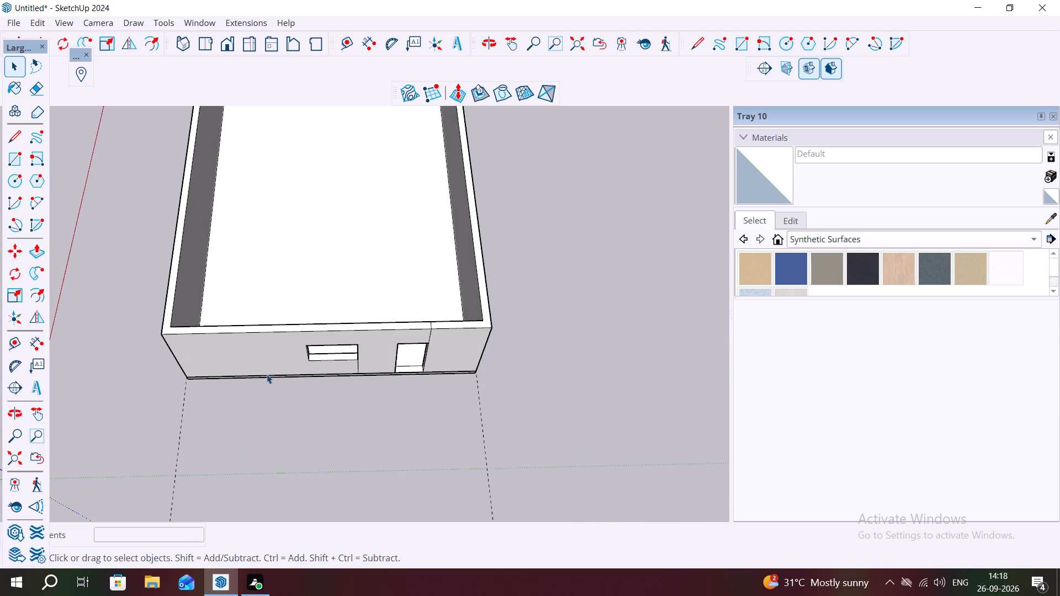
middle_drag(294, 354, 293, 212)
middle_drag(361, 389, 326, 291)
scroll(326, 298, up, 1)
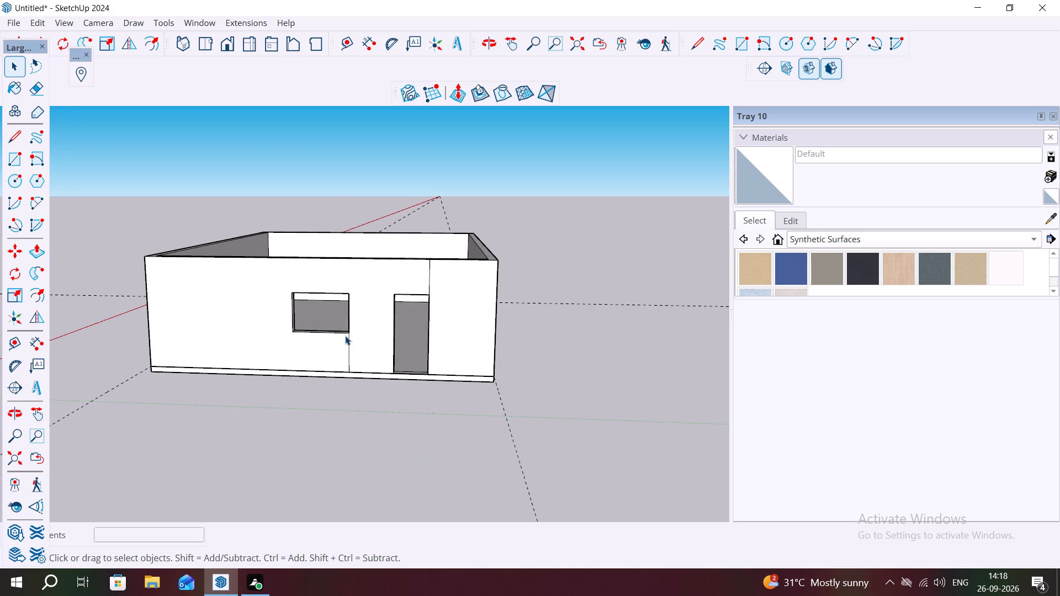
click(348, 339)
key(Delete)
click(428, 278)
key(Delete)
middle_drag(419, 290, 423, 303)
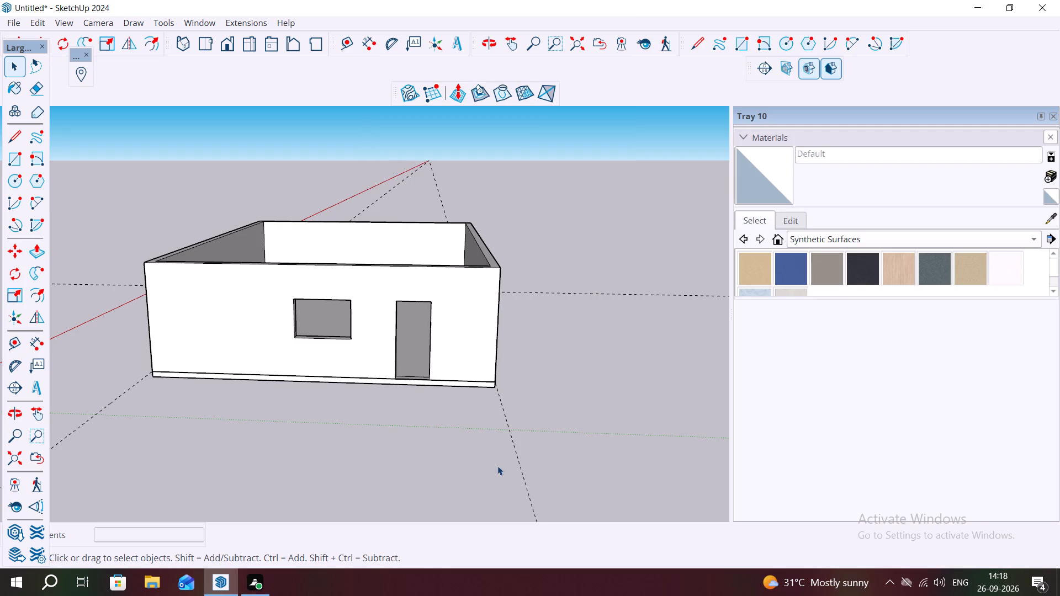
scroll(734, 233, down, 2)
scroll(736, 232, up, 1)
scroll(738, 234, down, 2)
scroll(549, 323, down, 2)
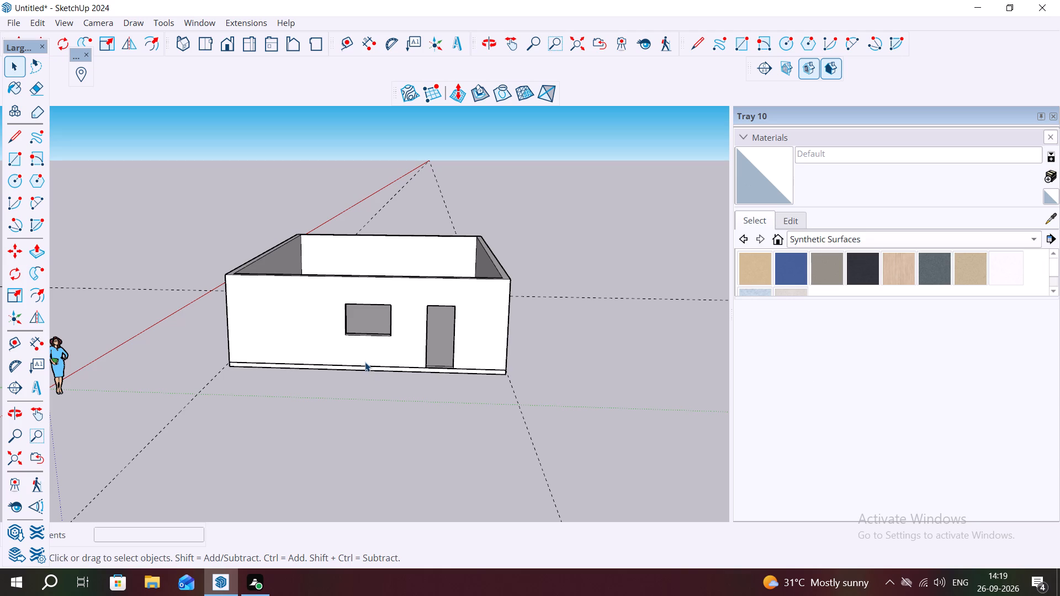
Open the floor slab group, select all its geometry, and copy it 10' 6" straight up onto the wall tops as a roof slab.
middle_drag(354, 353, 353, 323)
scroll(361, 374, up, 4)
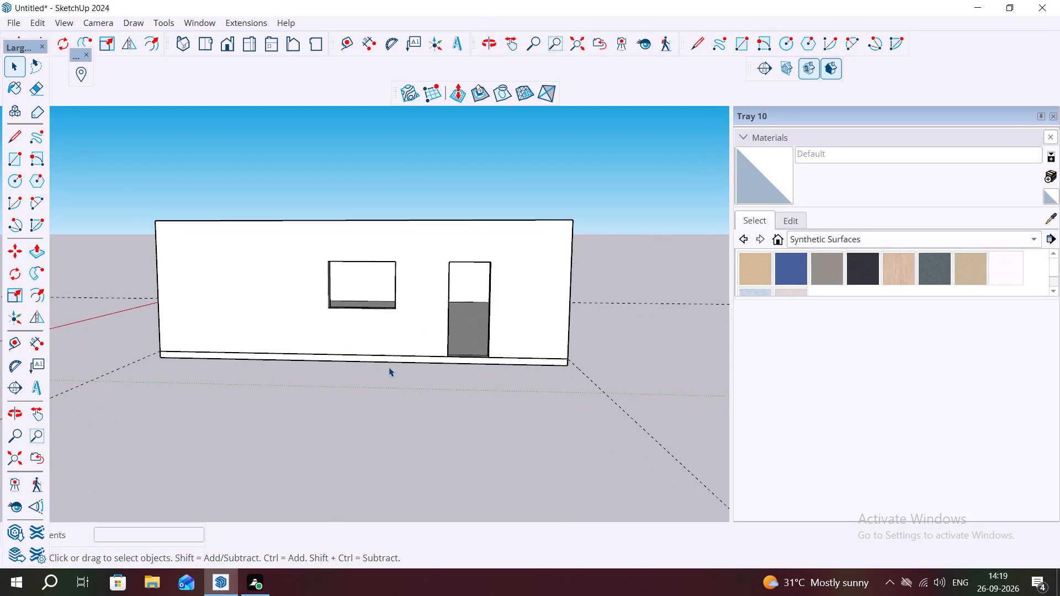
double_click(399, 361)
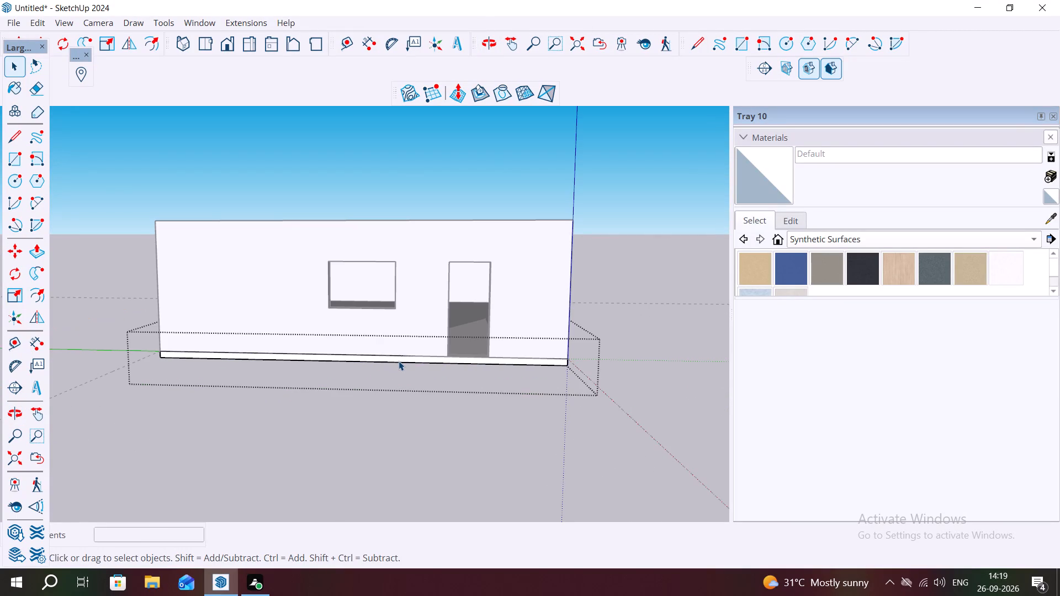
double_click(399, 361)
click(399, 361)
double_click(399, 361)
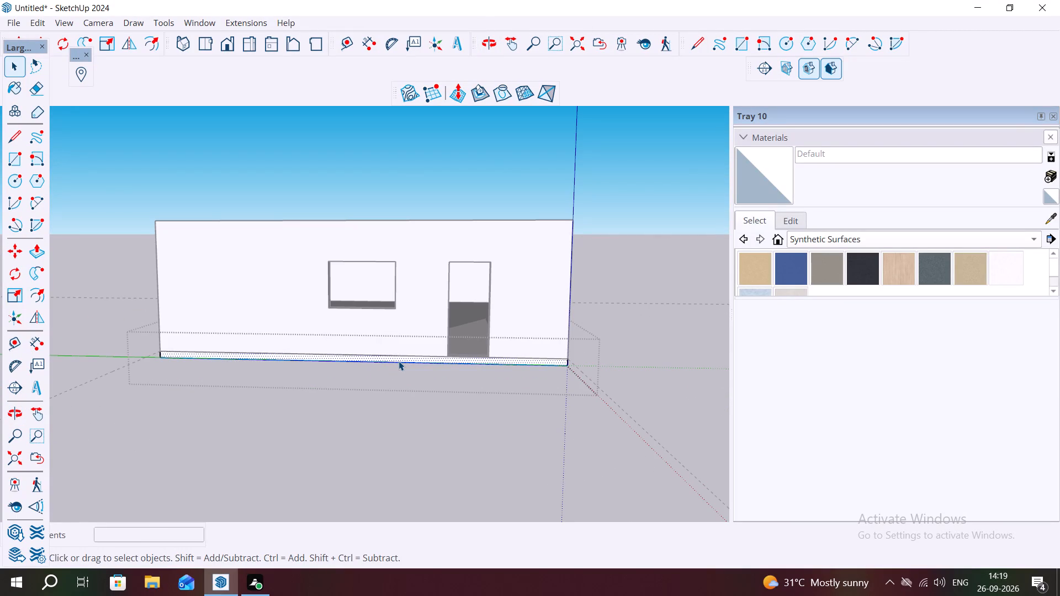
click(399, 361)
triple_click(399, 361)
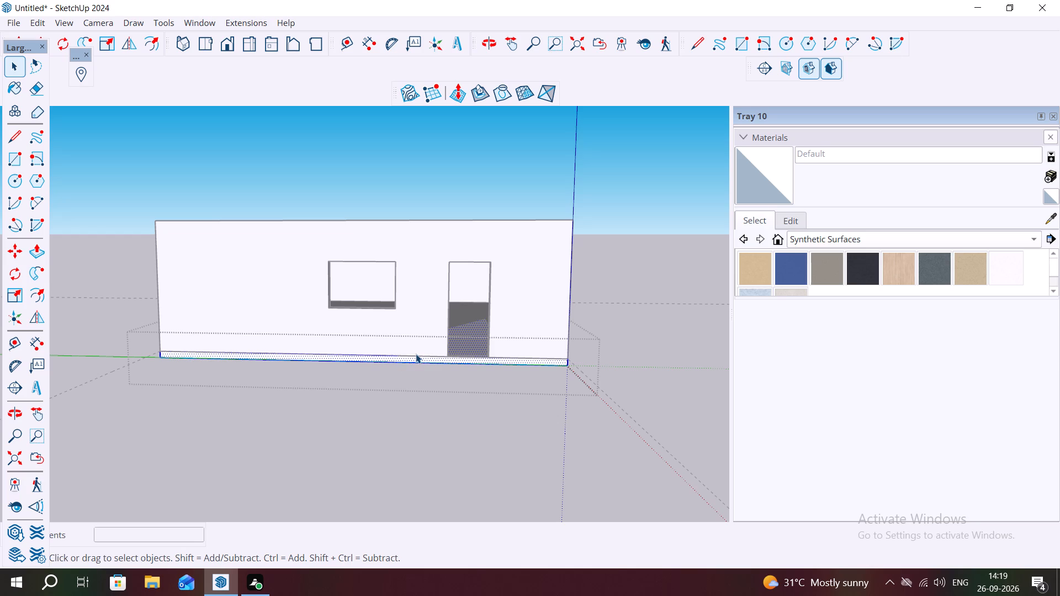
key(m)
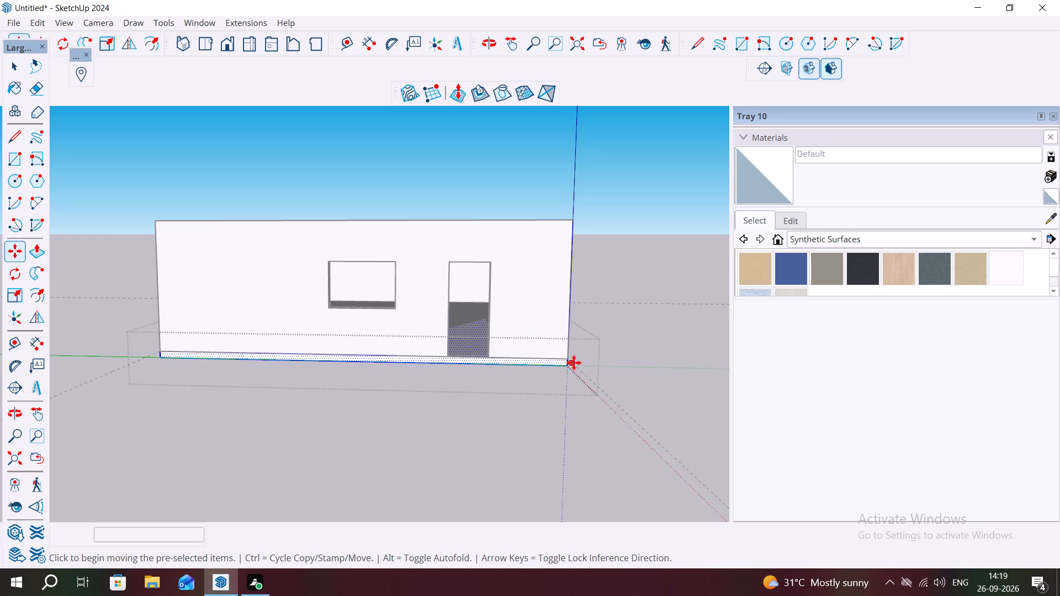
click(570, 365)
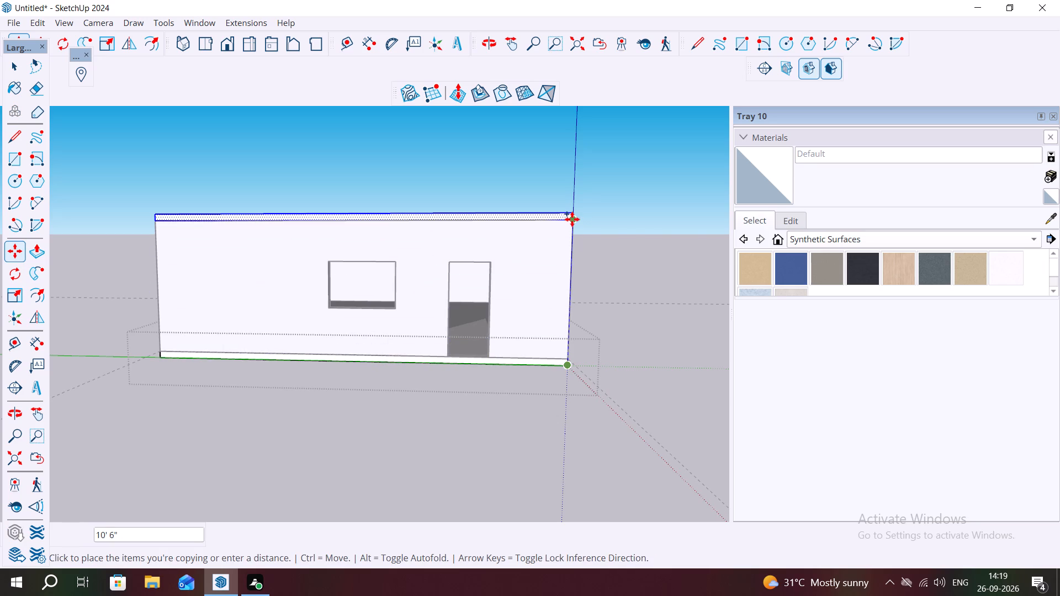
click(572, 219)
key(Escape)
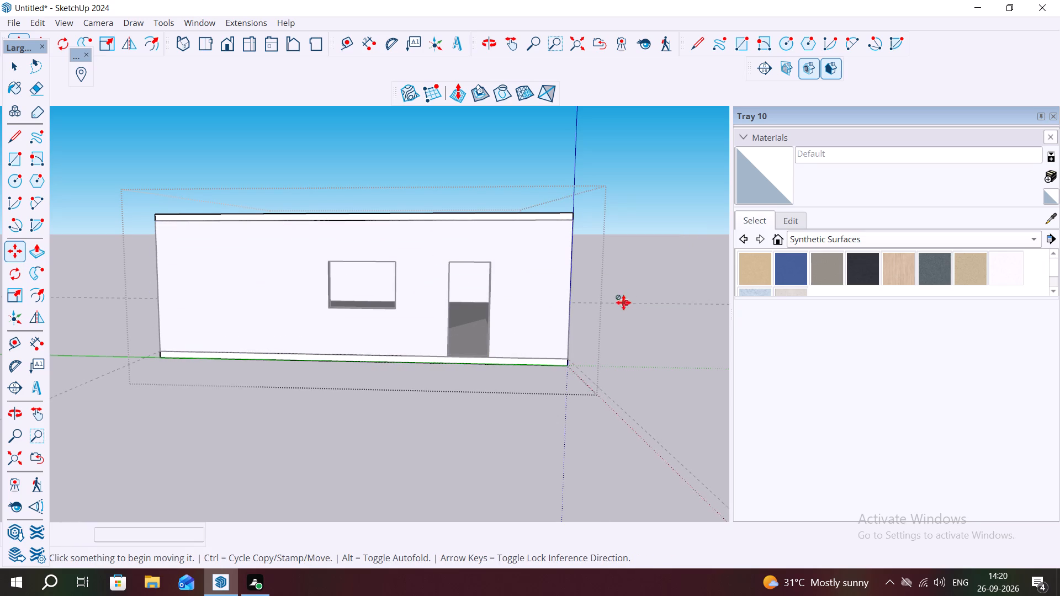
key(space)
Leave the slab group's editing context and return to the whole model with nothing selected.
scroll(342, 267, up, 5)
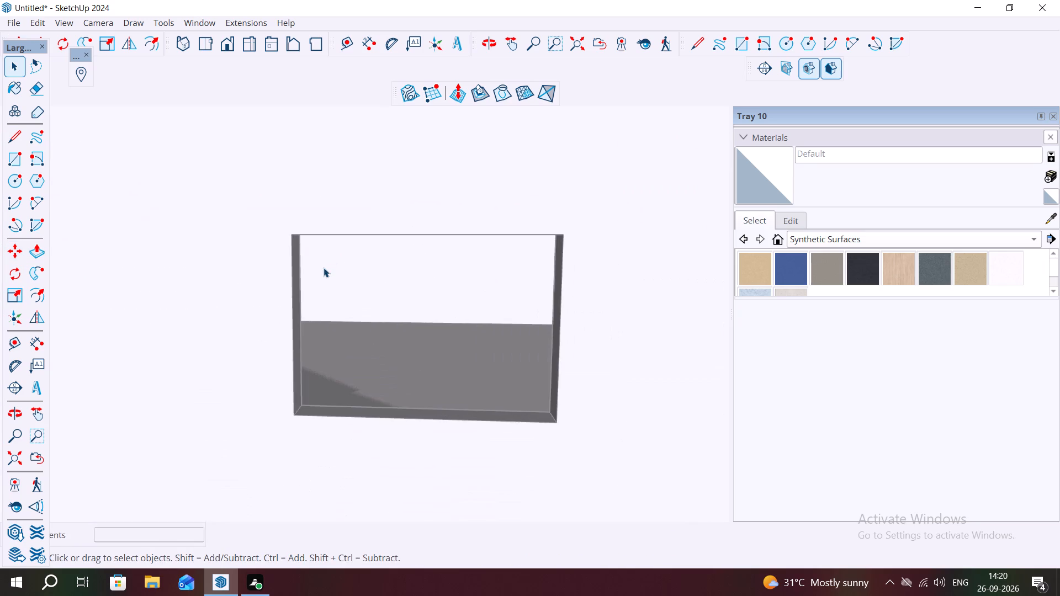
scroll(324, 269, down, 9)
middle_drag(425, 291, 320, 312)
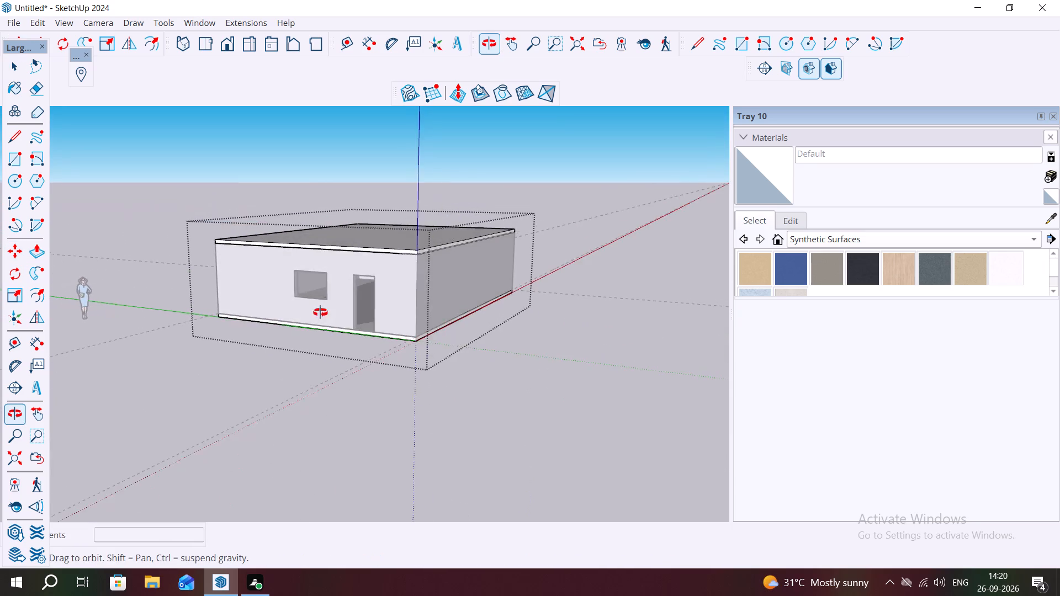
middle_drag(320, 312, 394, 326)
key(space)
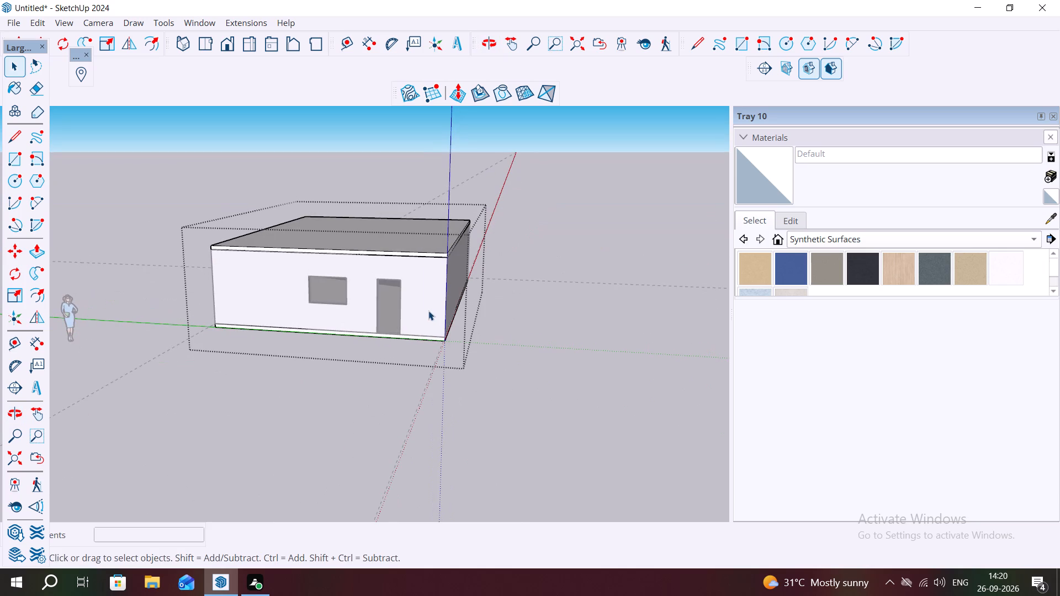
triple_click(428, 311)
double_click(427, 311)
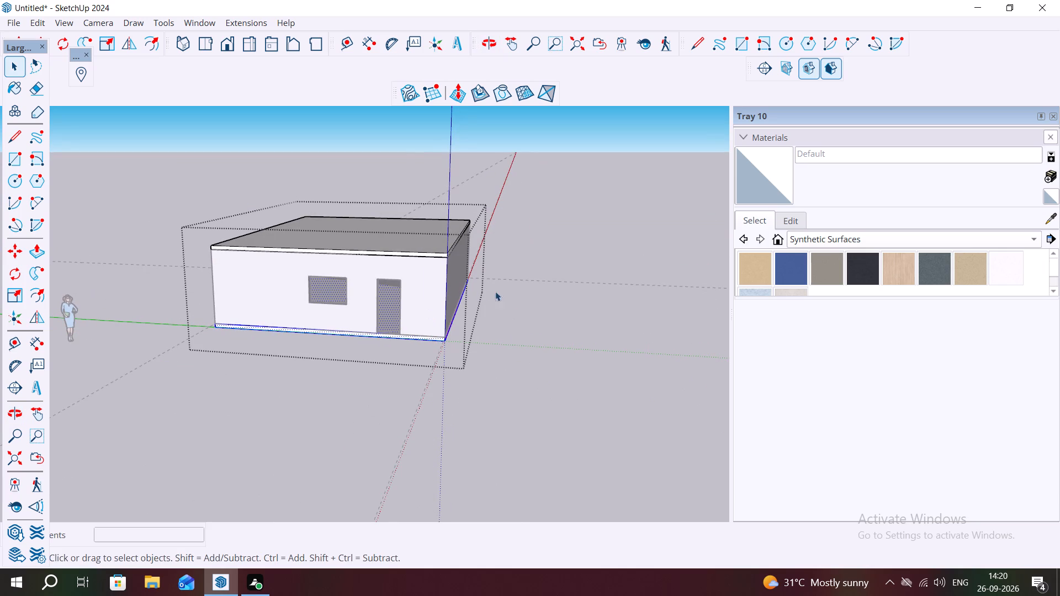
click(510, 297)
triple_click(441, 295)
triple_click(440, 295)
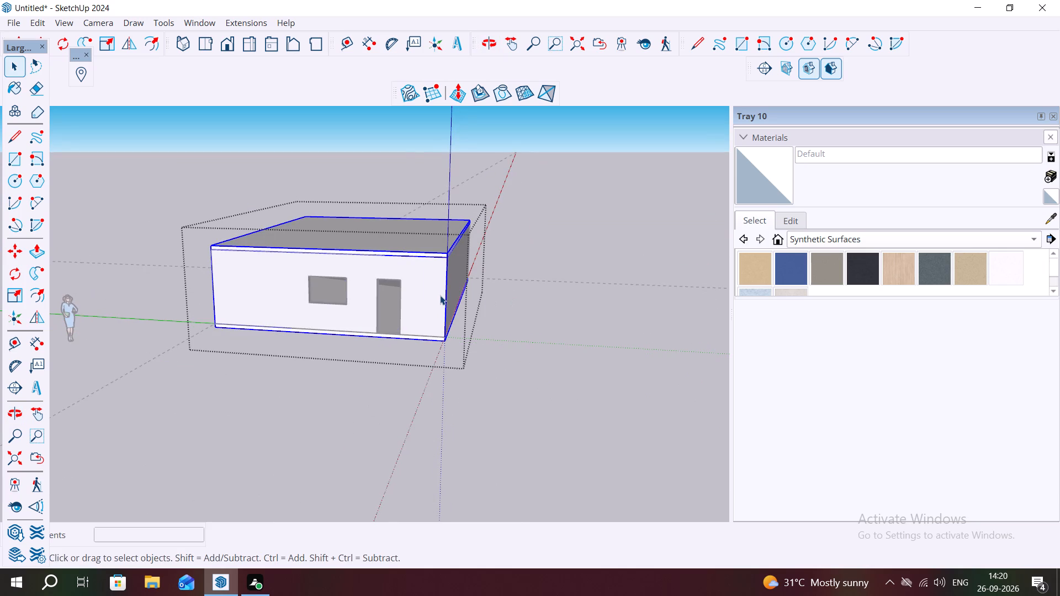
double_click(437, 295)
triple_click(428, 295)
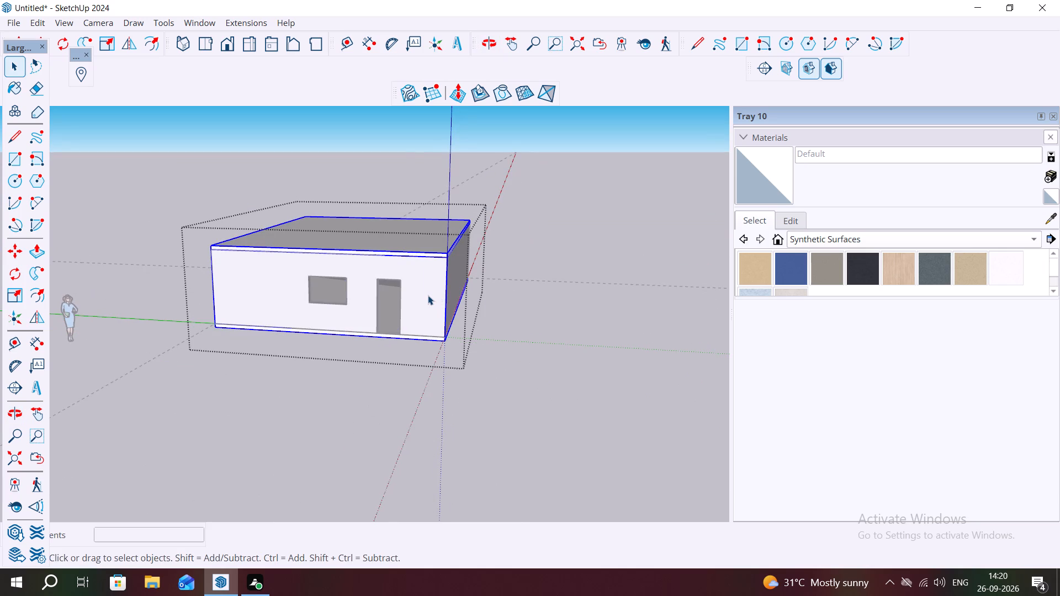
click(428, 295)
click(327, 374)
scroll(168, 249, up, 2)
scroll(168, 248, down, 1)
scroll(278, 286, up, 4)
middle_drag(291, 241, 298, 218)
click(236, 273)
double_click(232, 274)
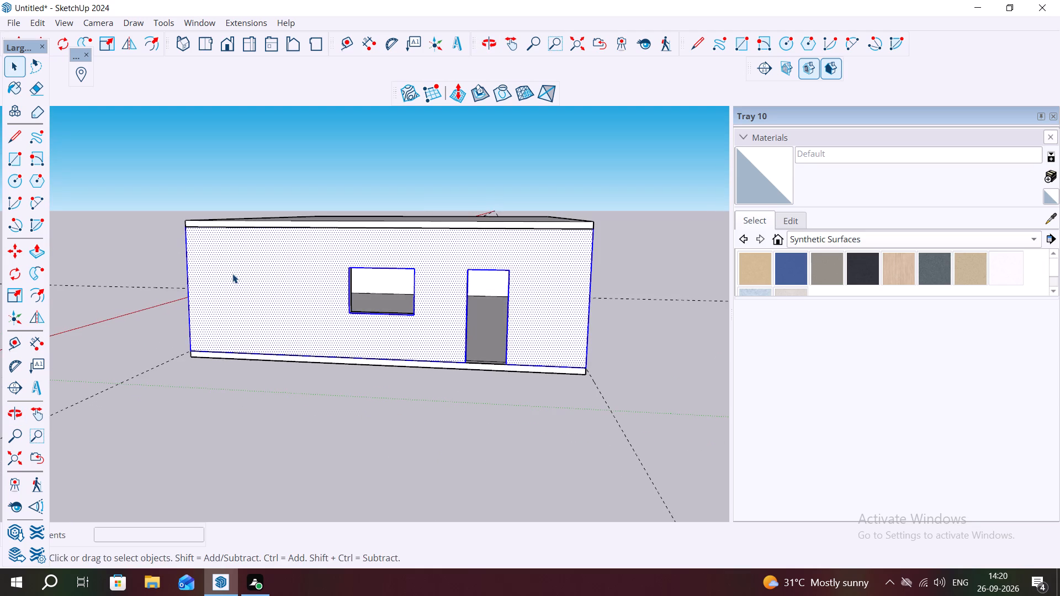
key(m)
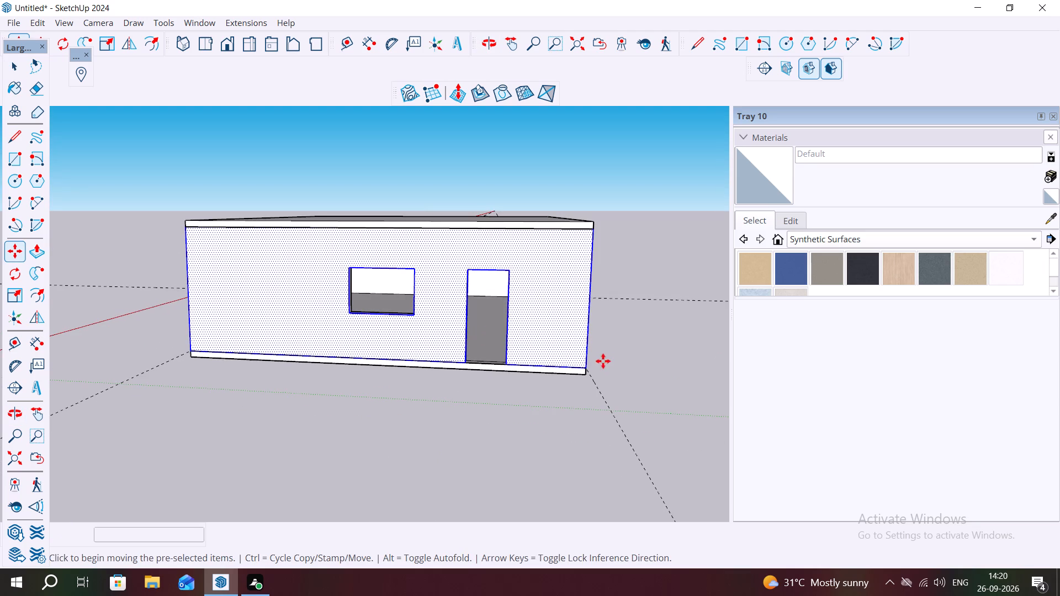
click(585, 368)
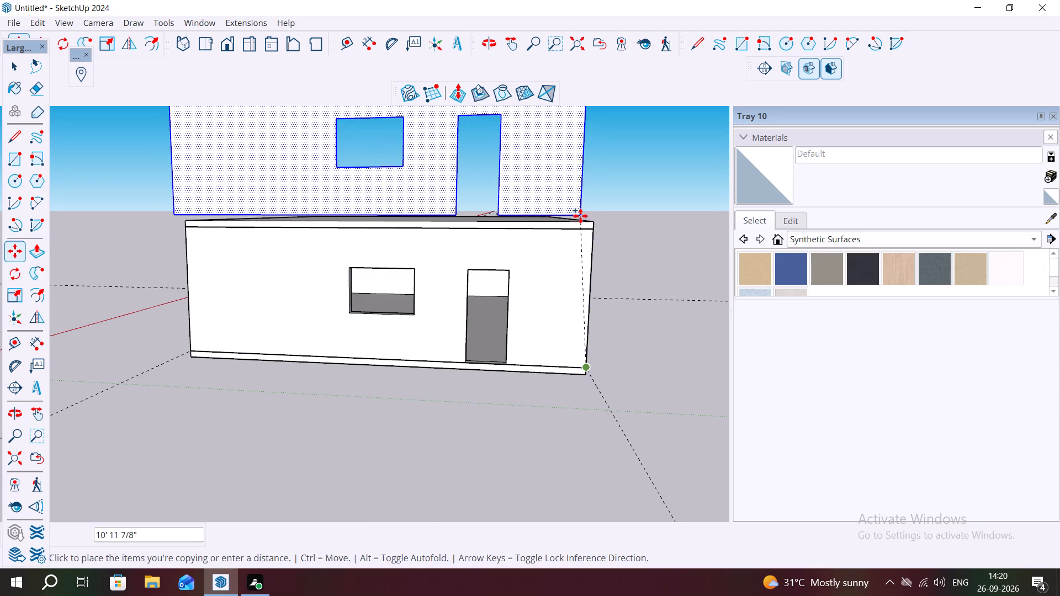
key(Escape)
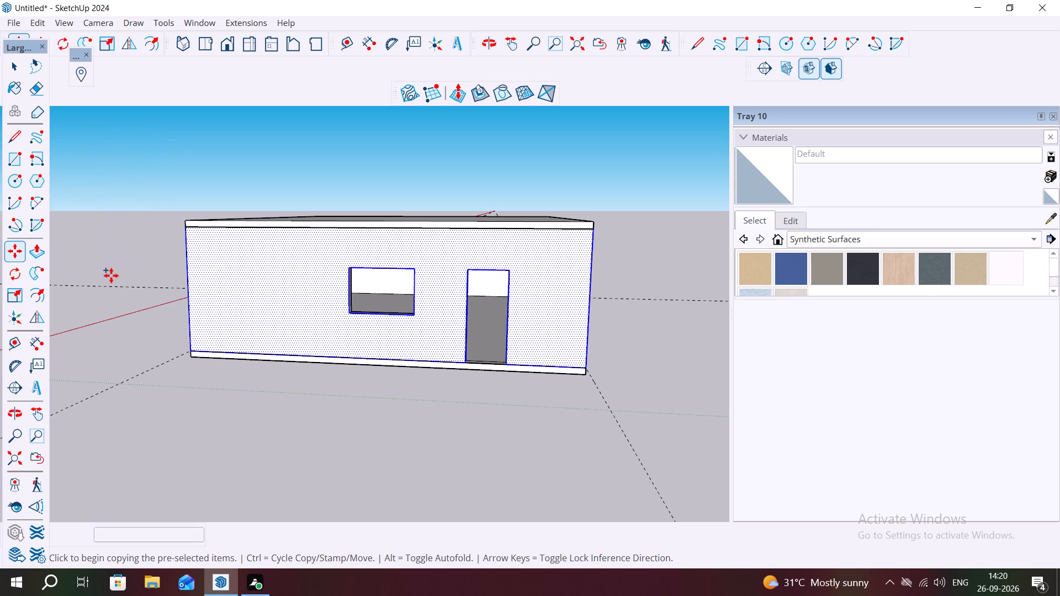
Select all the connected wall geometry, including the door and window openings, and make it a group.
key(space)
middle_drag(221, 294, 473, 342)
middle_drag(239, 306, 287, 333)
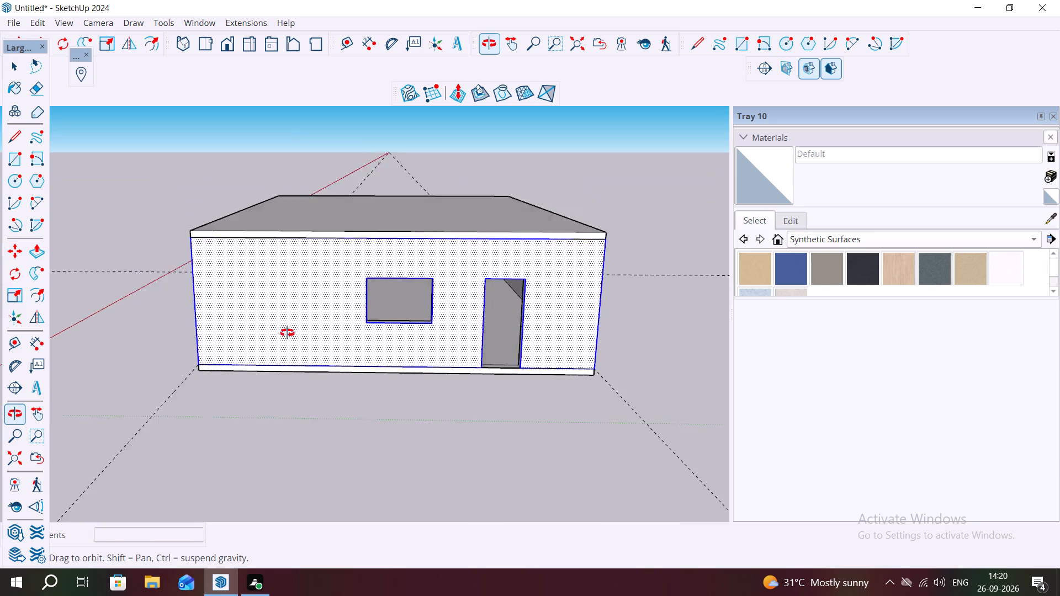
middle_drag(287, 333, 565, 313)
triple_click(368, 337)
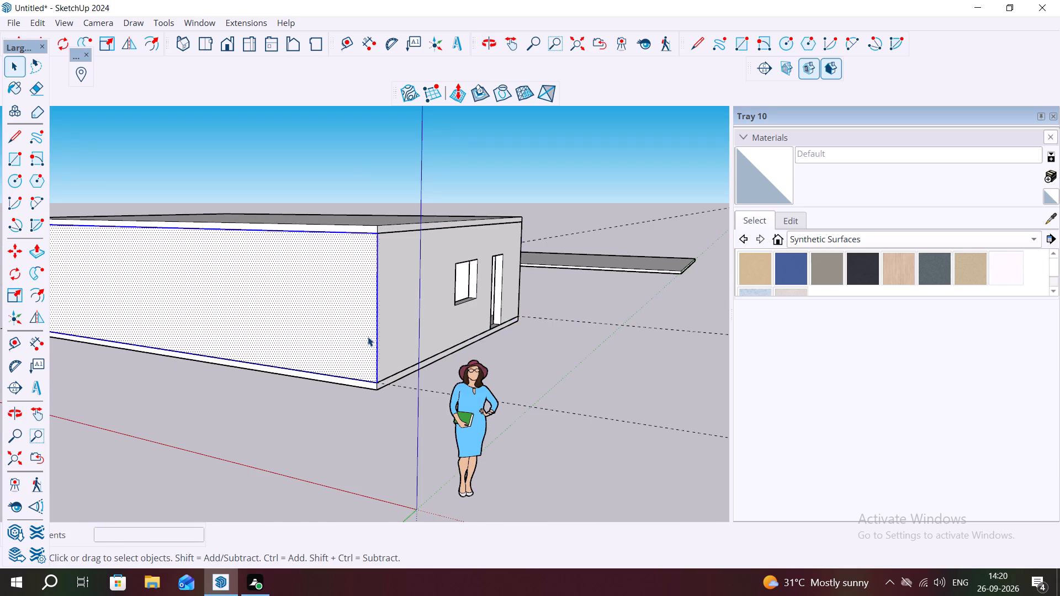
click(368, 337)
right_click(368, 337)
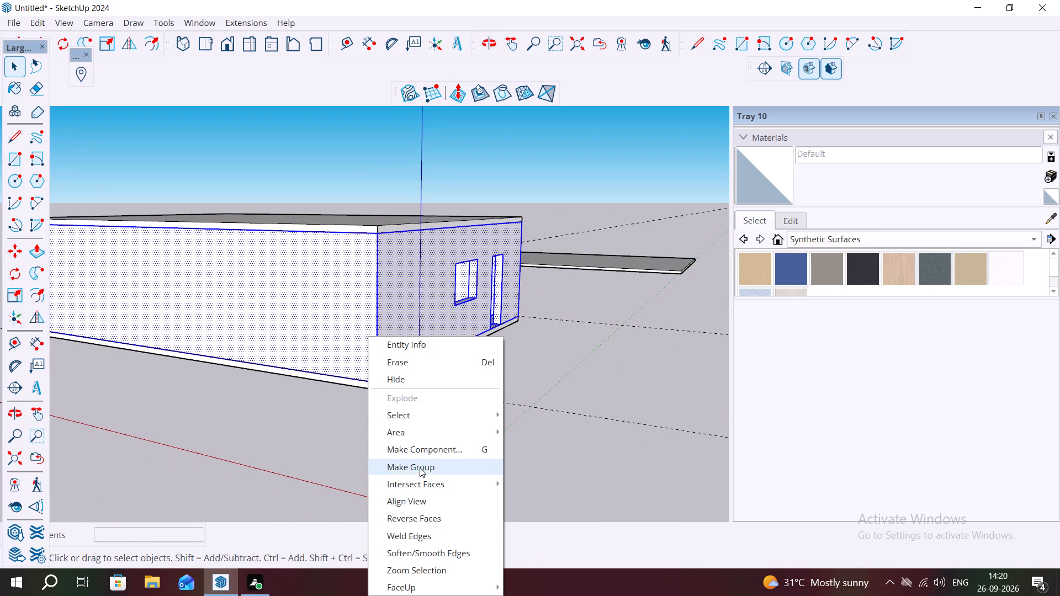
click(420, 467)
Copy the wall group 10' 6" straight up so that it stands on the upper slab as a second storey.
middle_drag(391, 391, 89, 392)
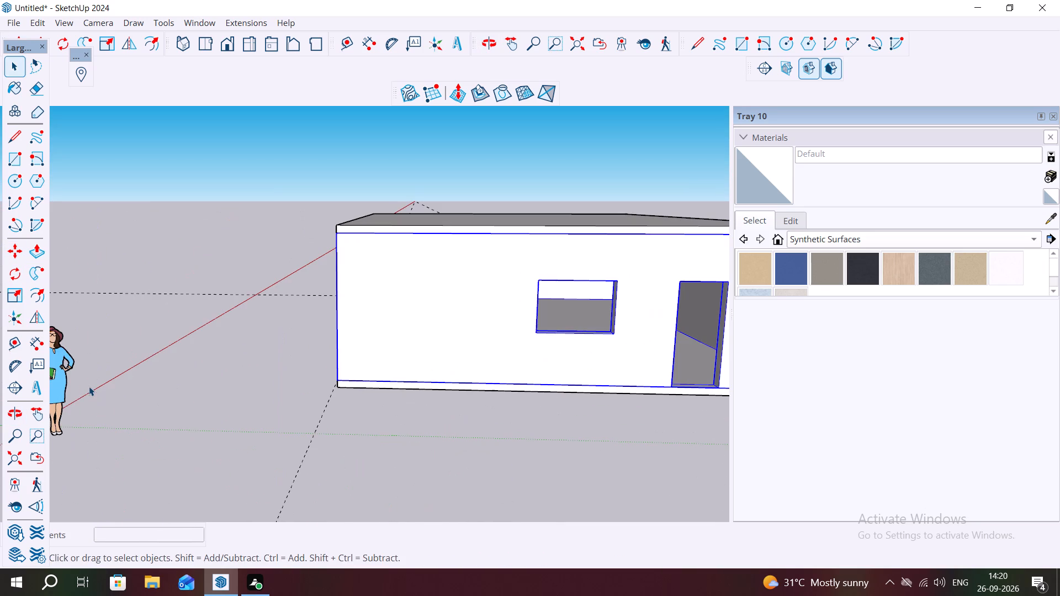
key(m)
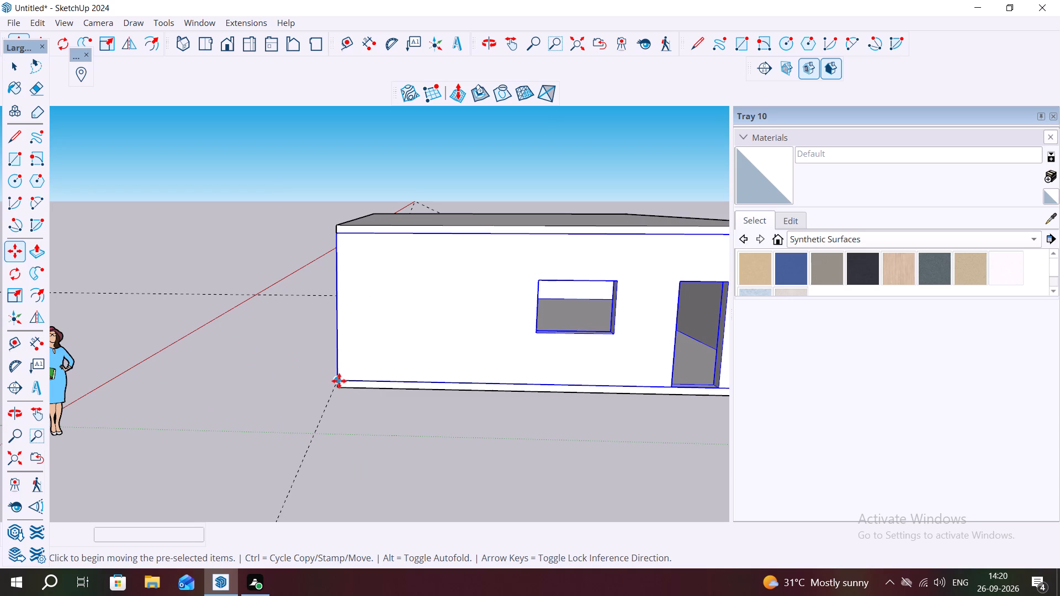
click(339, 381)
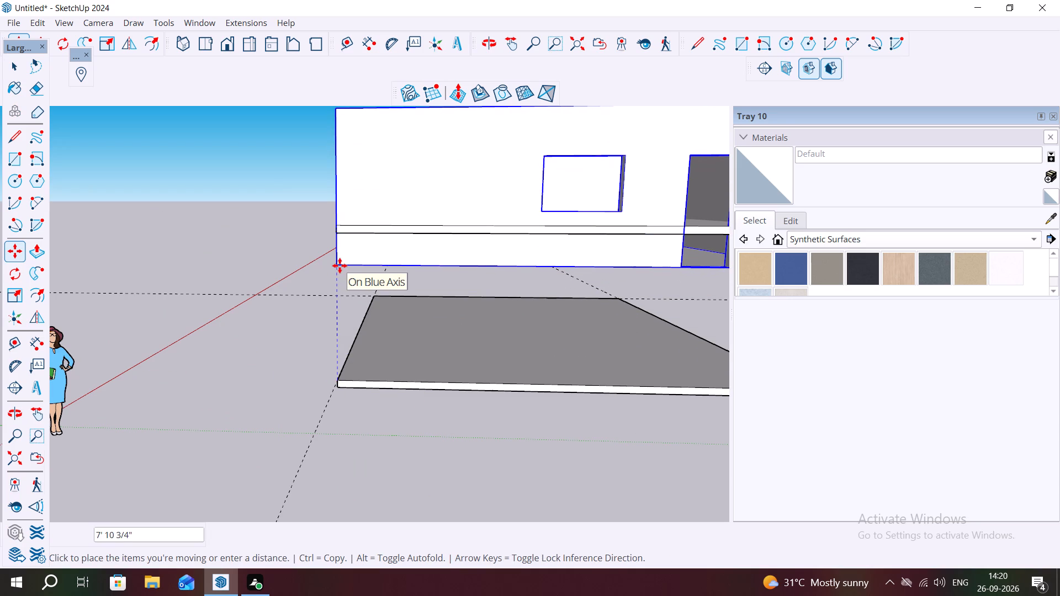
click(335, 228)
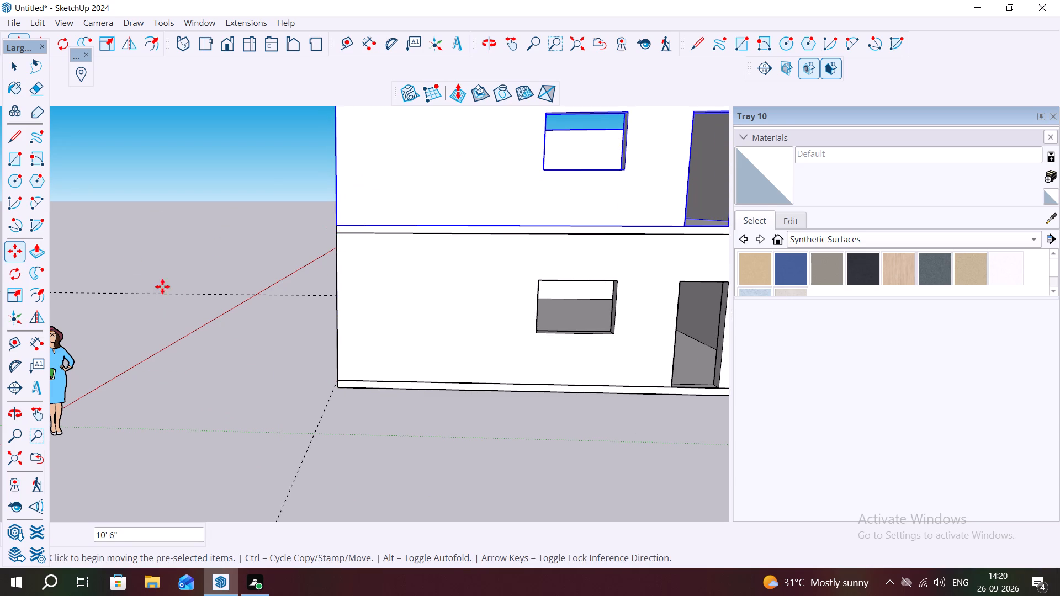
Draw a 7' by 3' rectangle across the door opening of the upper-storey front wall.
scroll(191, 315, down, 4)
scroll(165, 348, up, 1)
scroll(162, 350, down, 4)
scroll(410, 235, up, 5)
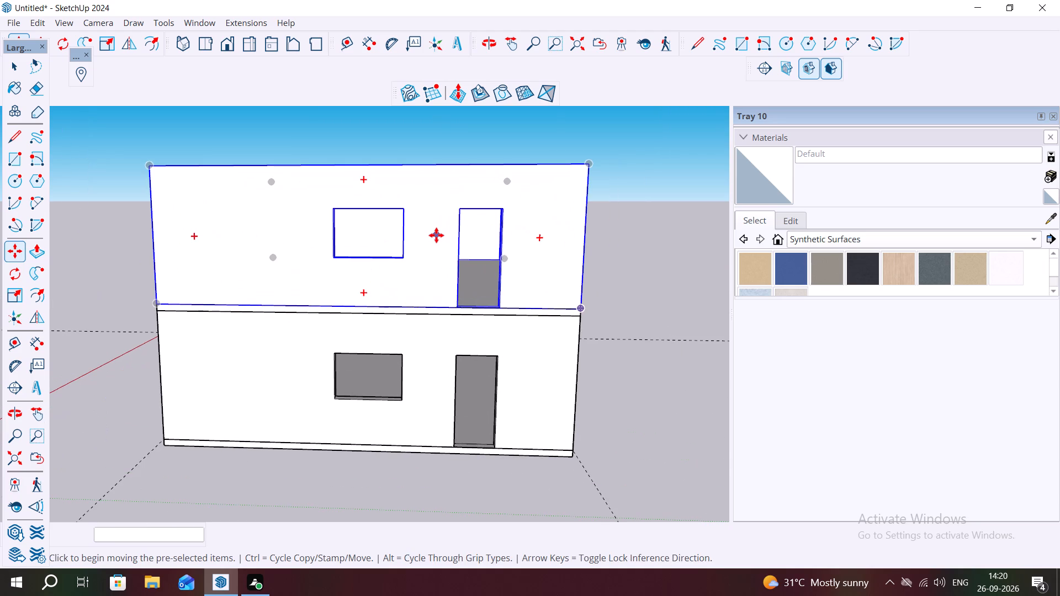
key(r)
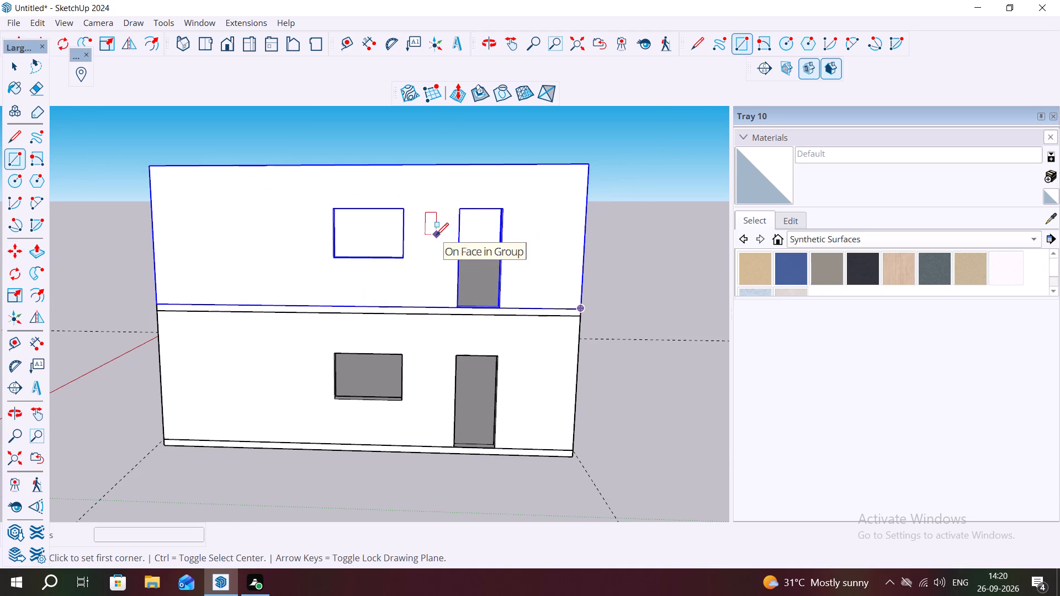
click(462, 207)
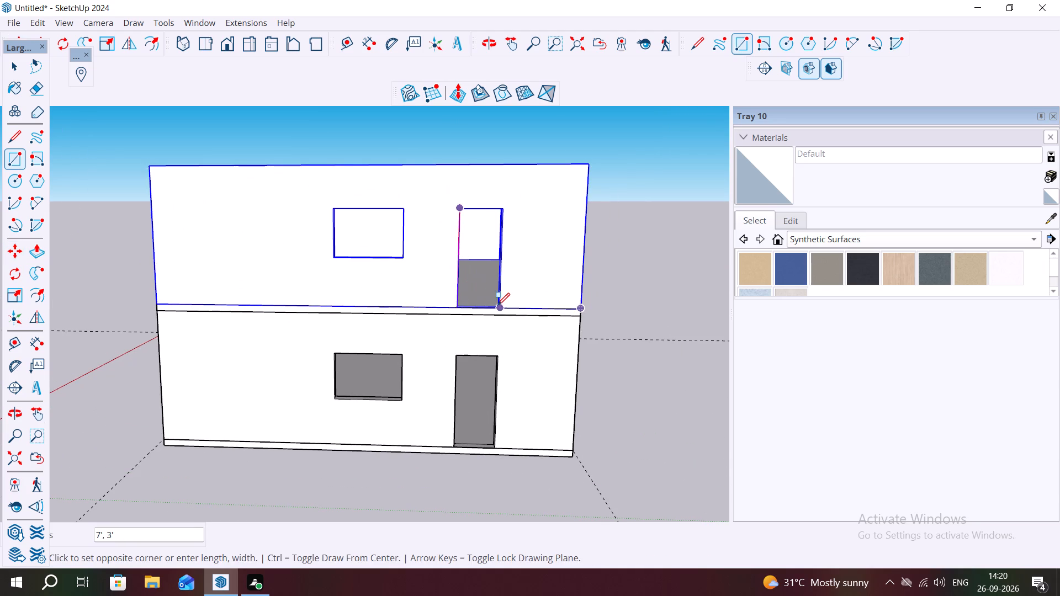
click(497, 305)
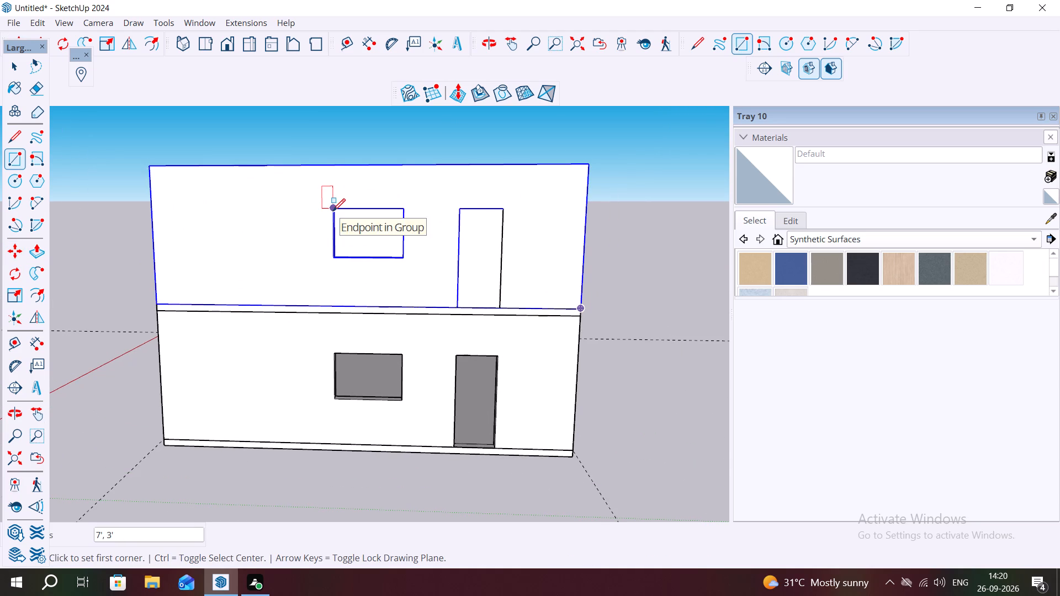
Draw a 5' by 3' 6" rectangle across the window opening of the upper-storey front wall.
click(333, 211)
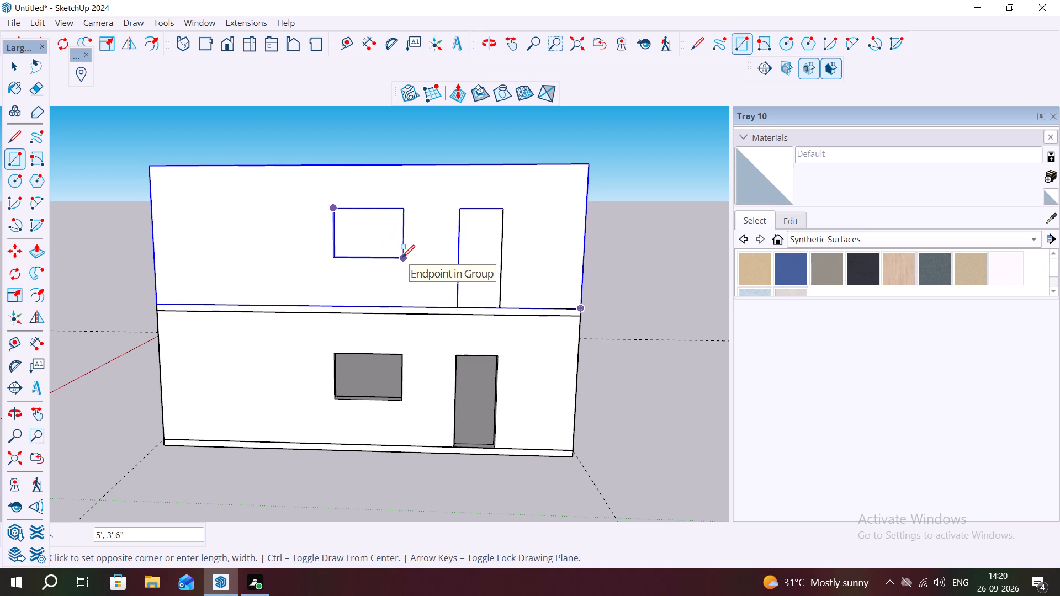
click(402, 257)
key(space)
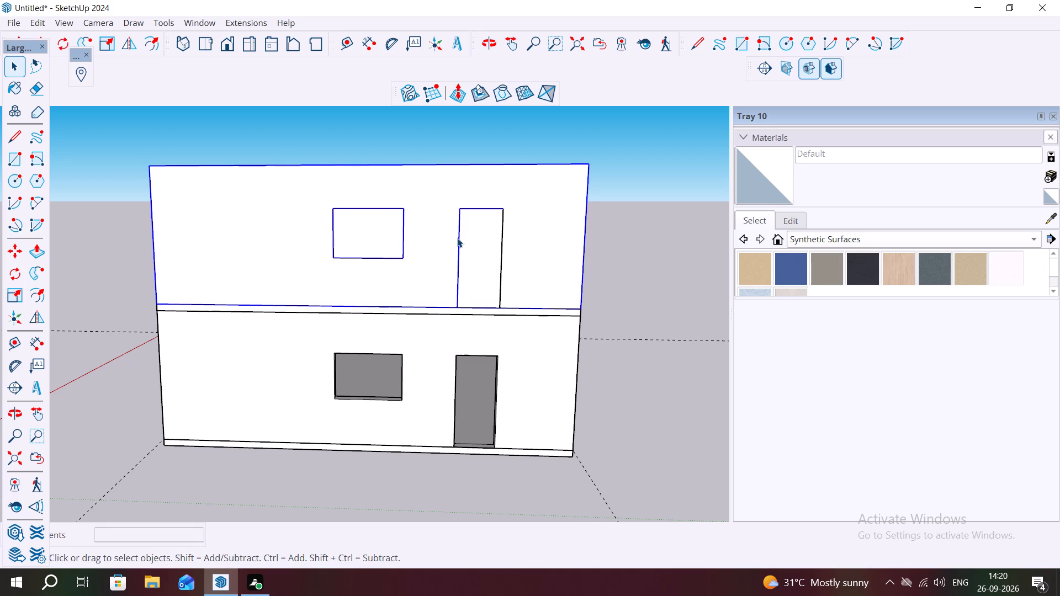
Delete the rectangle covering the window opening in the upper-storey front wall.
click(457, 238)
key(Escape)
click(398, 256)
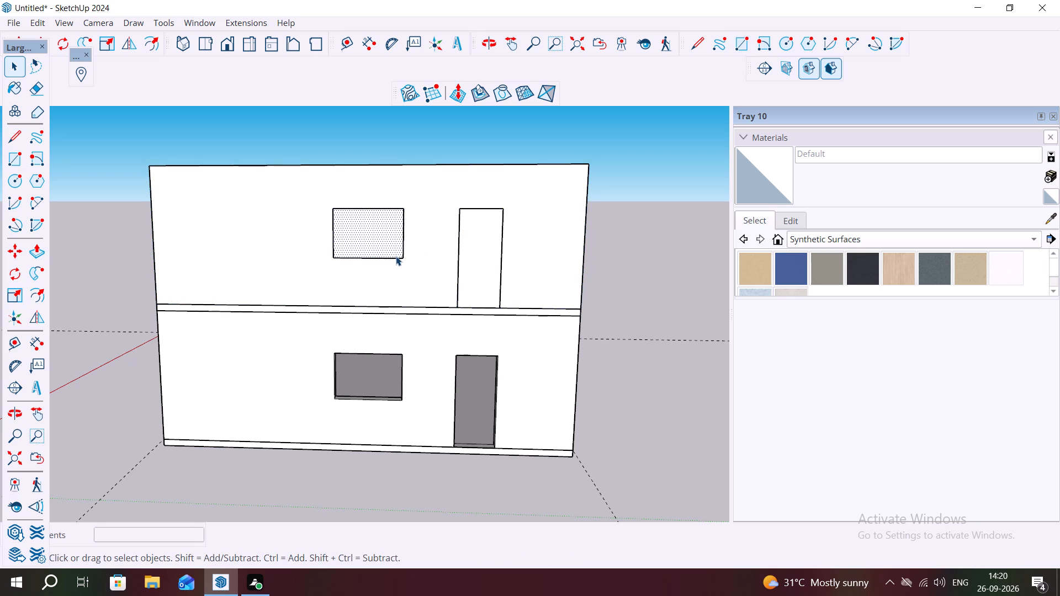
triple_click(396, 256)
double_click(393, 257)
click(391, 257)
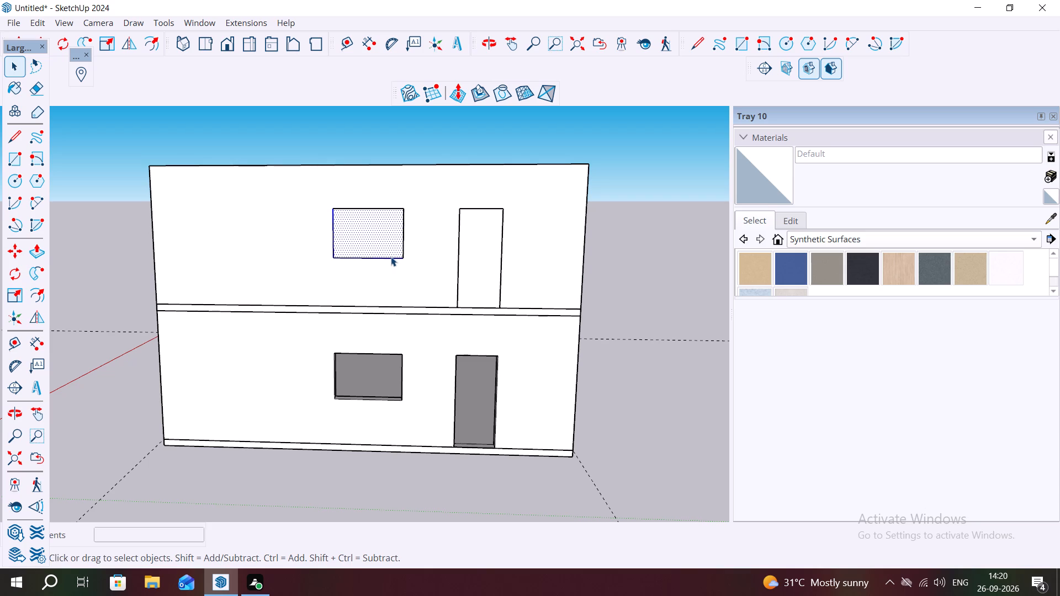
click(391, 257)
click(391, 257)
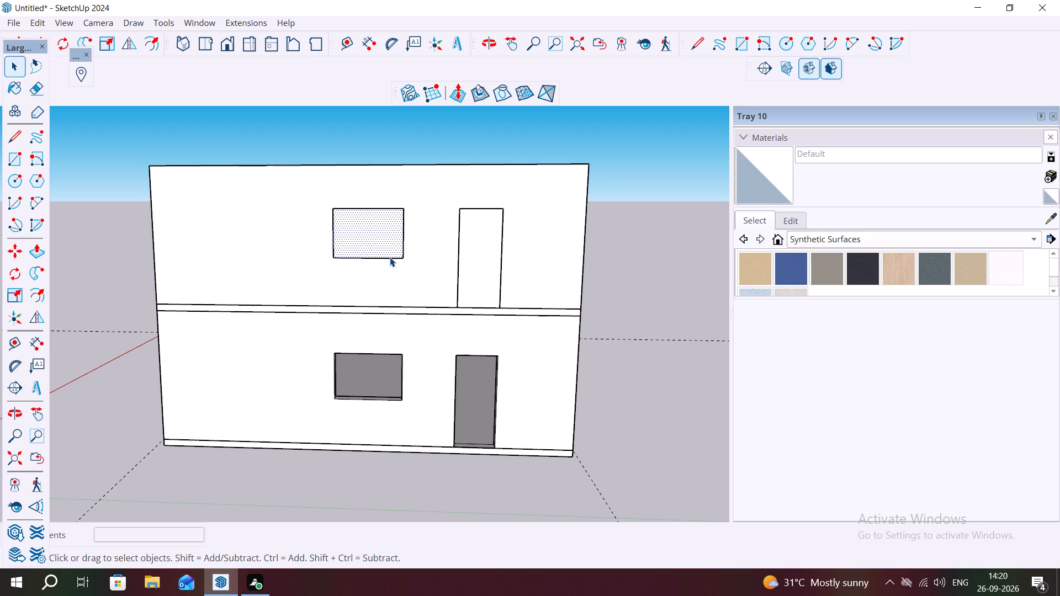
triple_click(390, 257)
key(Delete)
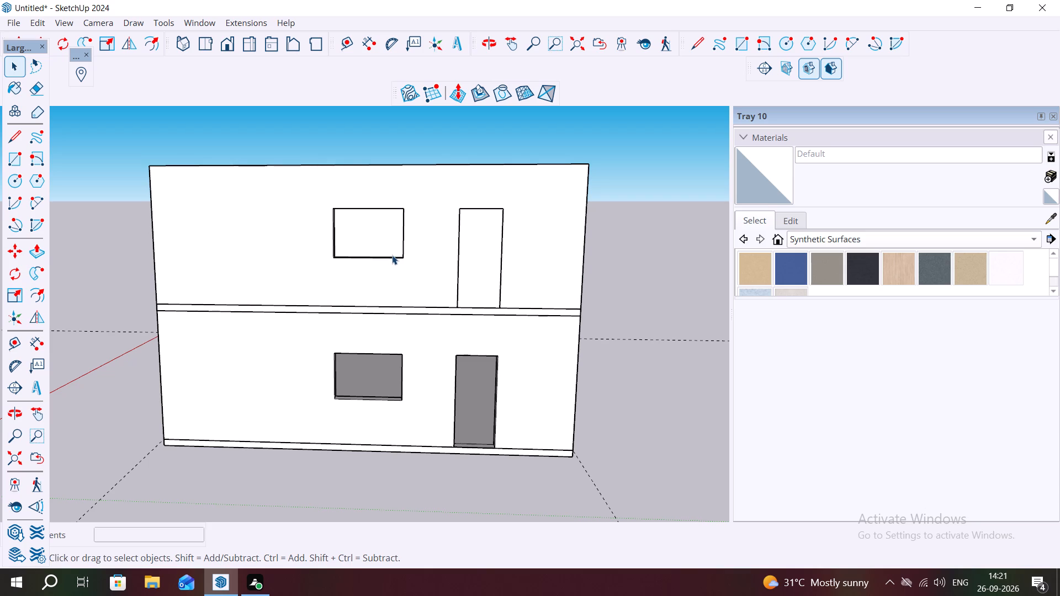
Close the window opening in the upper-storey front wall by push/pulling its side face 5' across, inside the wall group.
middle_drag(361, 246, 378, 328)
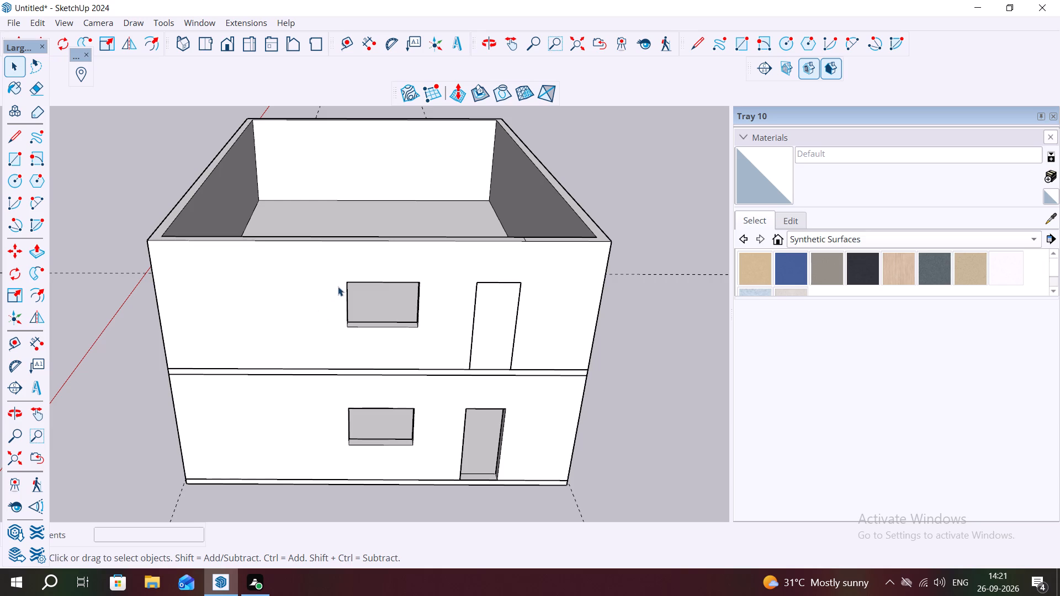
scroll(338, 286, up, 5)
middle_drag(355, 290, 256, 272)
scroll(221, 258, up, 2)
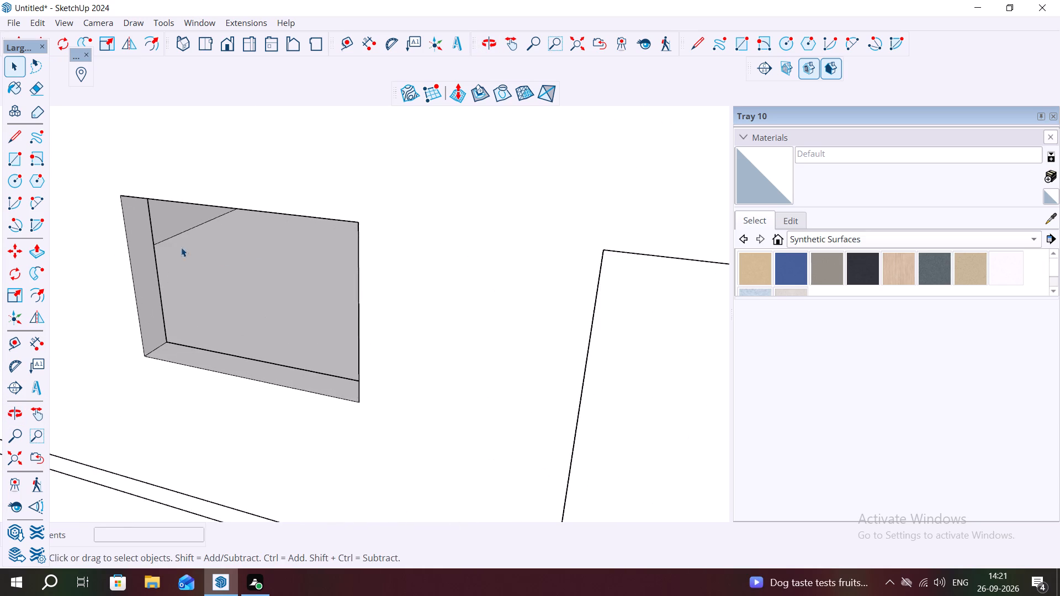
scroll(181, 247, up, 4)
click(161, 273)
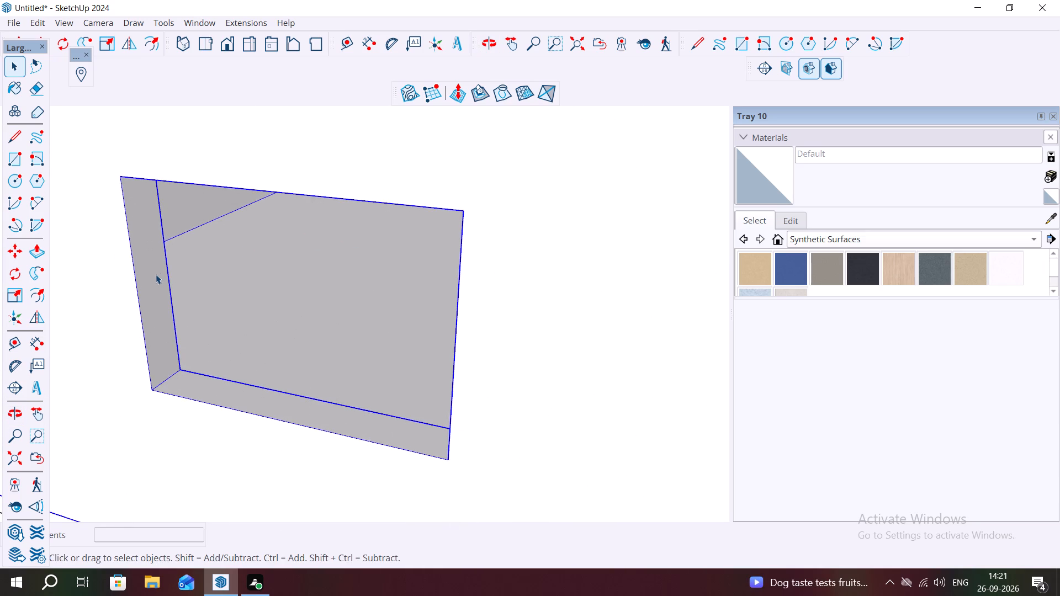
double_click(156, 274)
key(p)
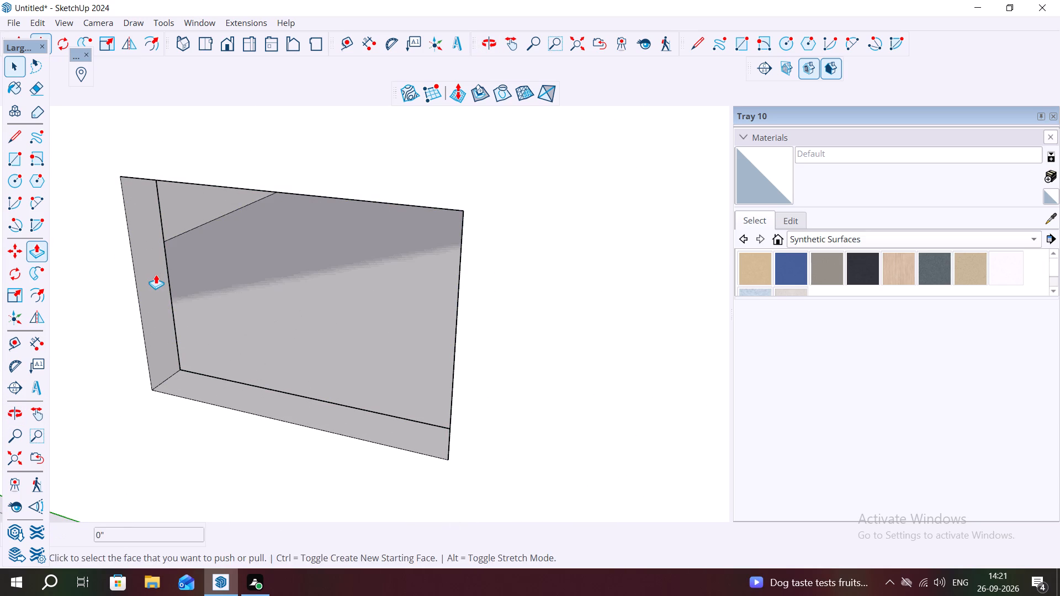
click(156, 274)
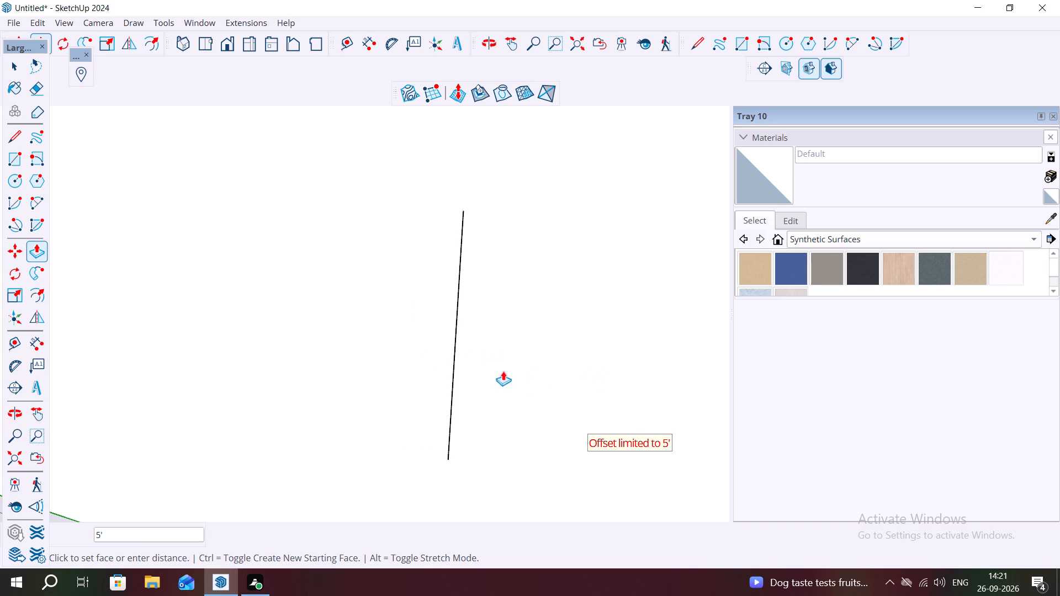
click(574, 379)
scroll(397, 343, down, 4)
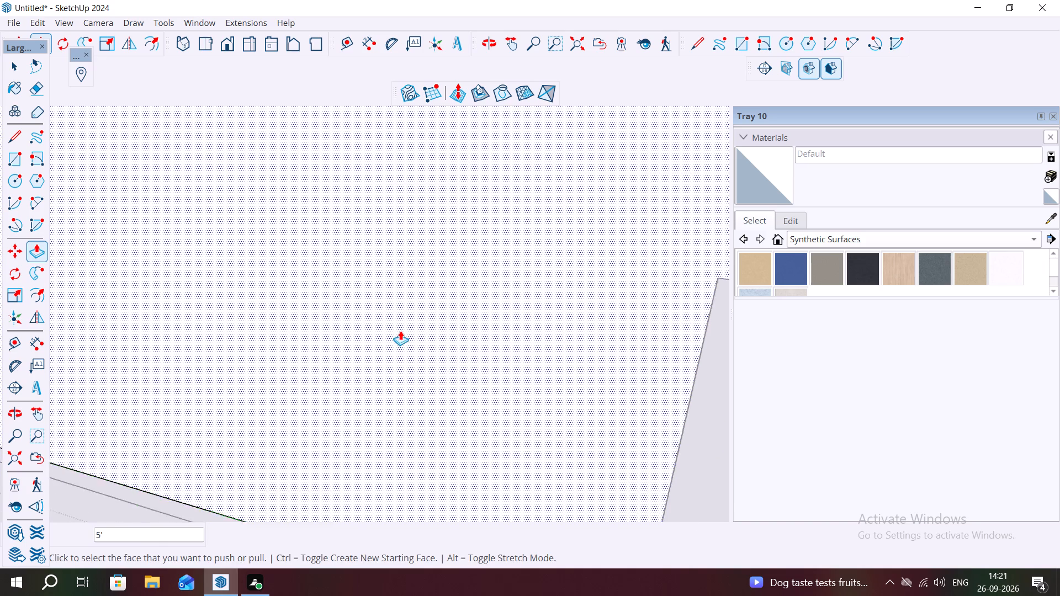
scroll(400, 331, down, 7)
scroll(317, 318, up, 1)
scroll(321, 320, down, 4)
middle_drag(515, 363, 439, 356)
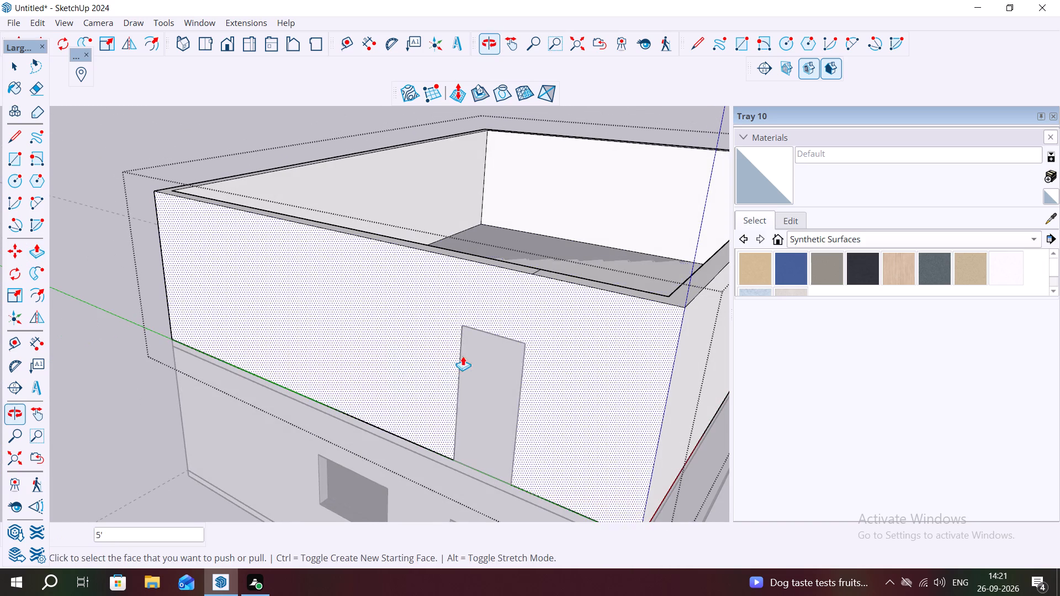
key(space)
middle_drag(480, 355, 352, 361)
scroll(426, 365, up, 3)
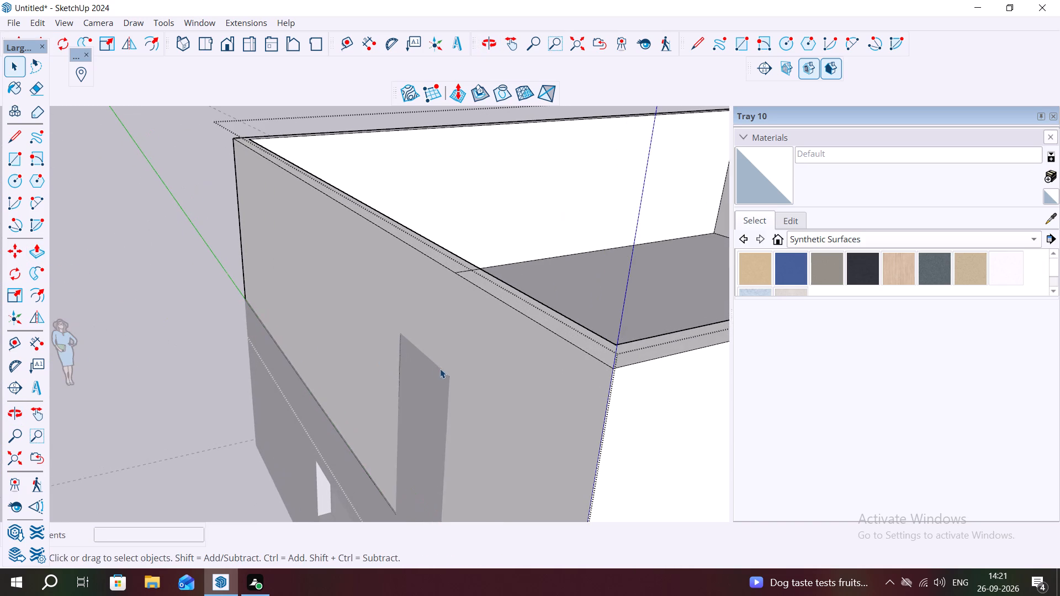
click(274, 284)
click(137, 270)
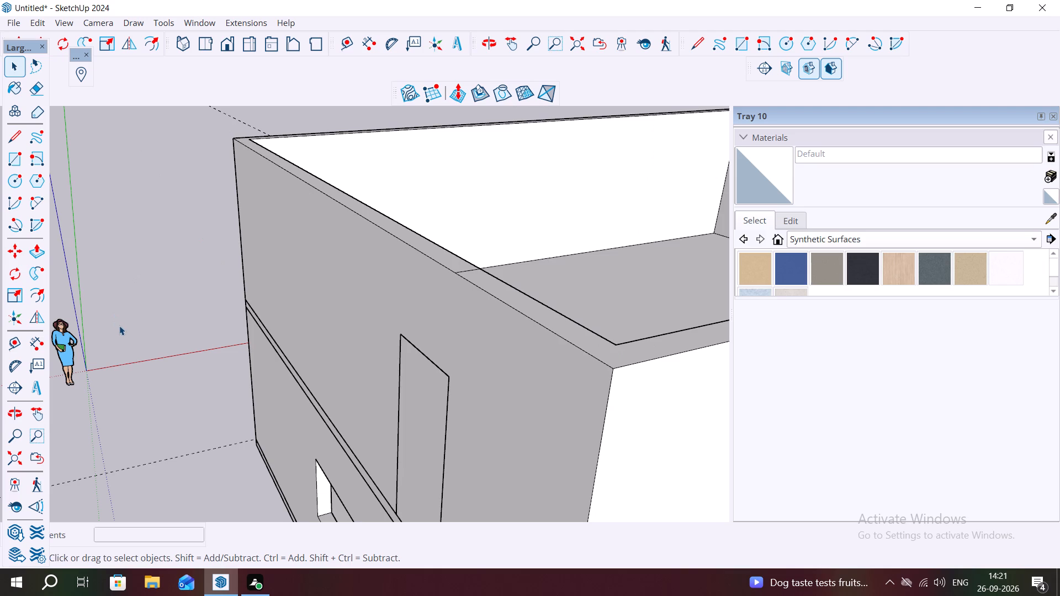
Cut away the rectangle face covering the door opening in the upper-storey front wall.
middle_drag(413, 372, 454, 370)
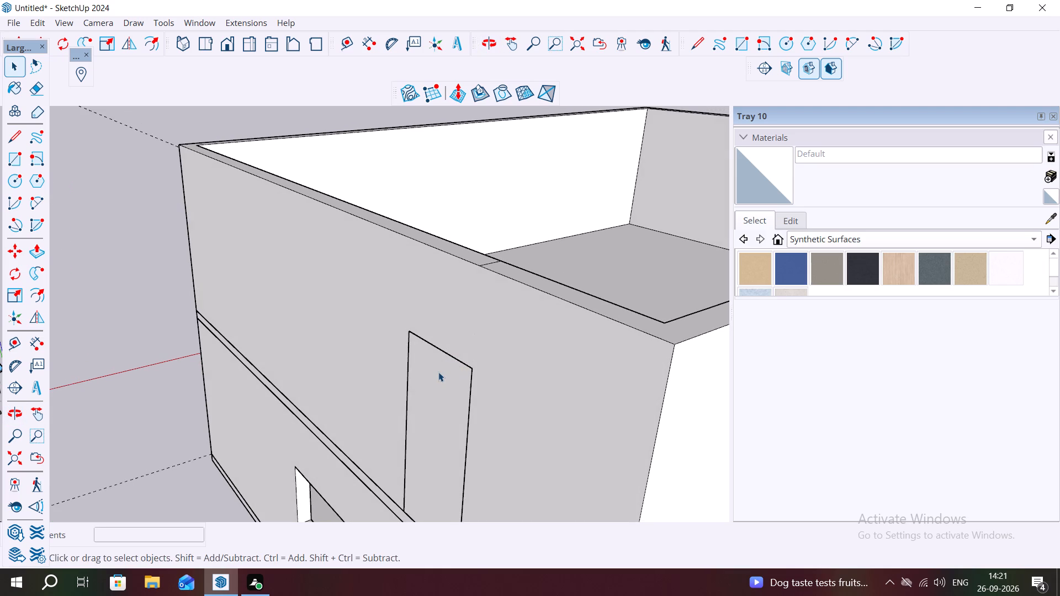
click(438, 372)
key(ctrl+x)
Close the upper-storey door opening by push/pulling its side face 3' across, inside the wall group.
click(423, 379)
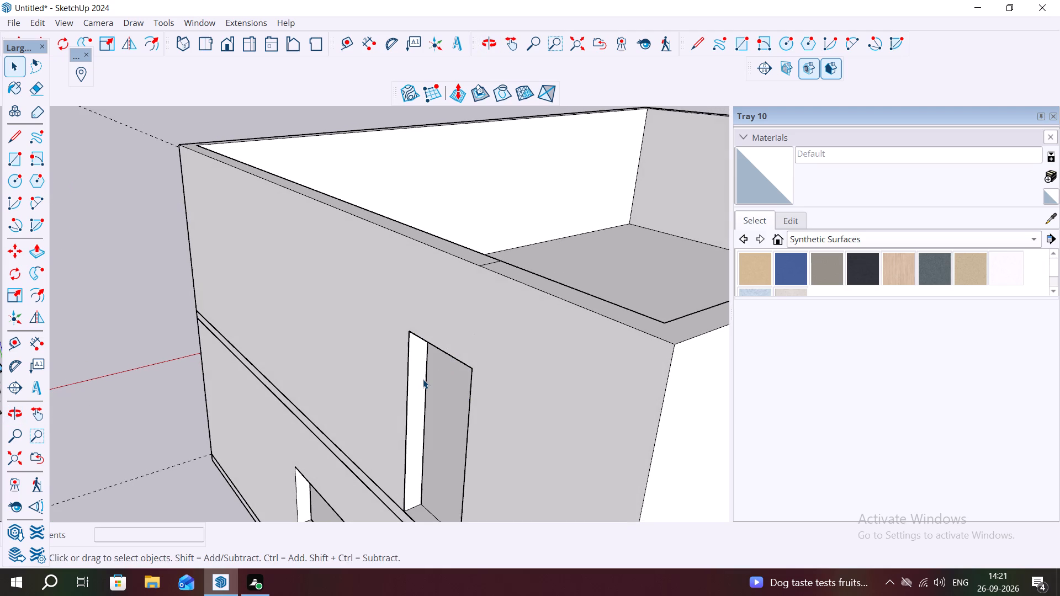
click(415, 380)
double_click(415, 380)
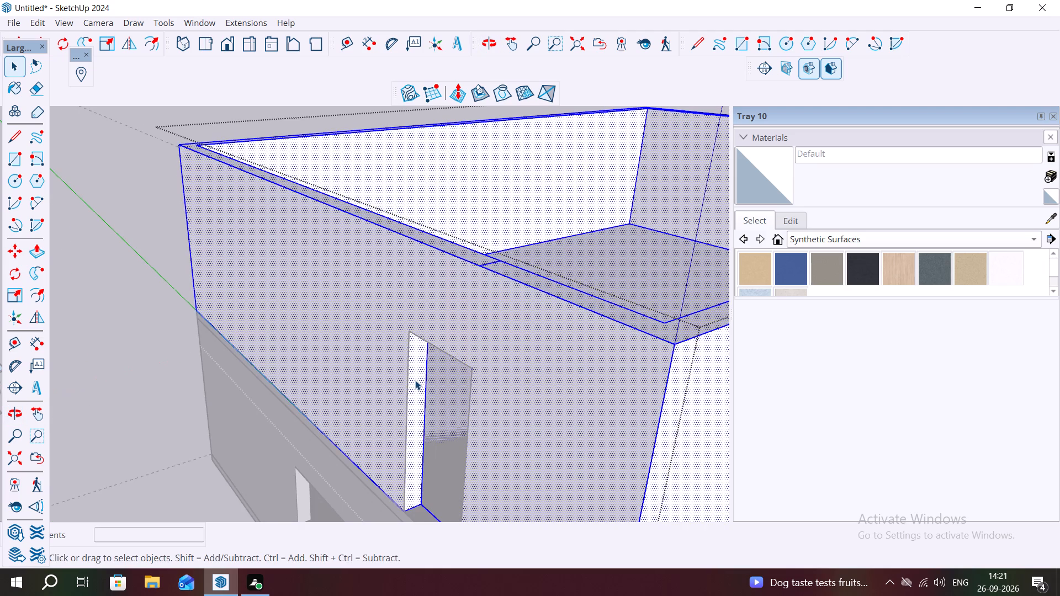
key(p)
click(415, 380)
click(542, 435)
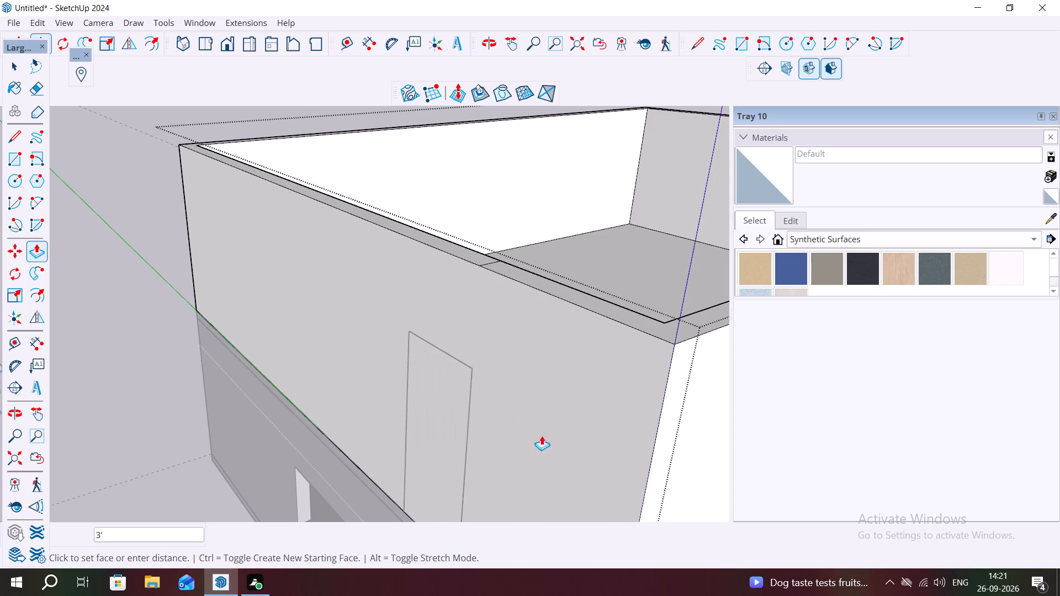
middle_drag(433, 418, 650, 424)
key(Escape)
key(space)
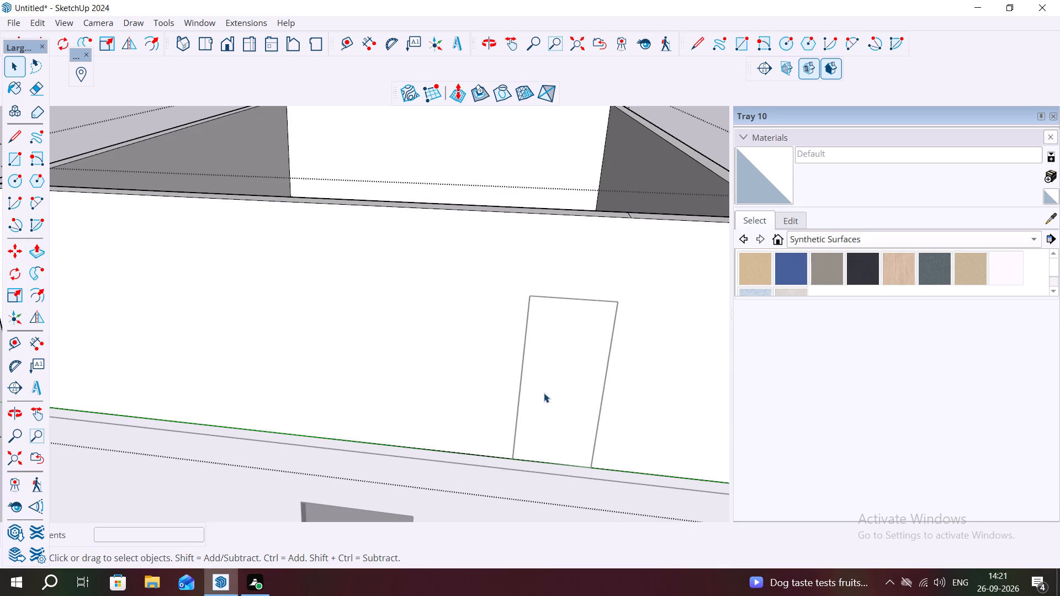
Delete the three leftover door outline edges, two sides and the top, from the upper-storey front wall.
click(519, 388)
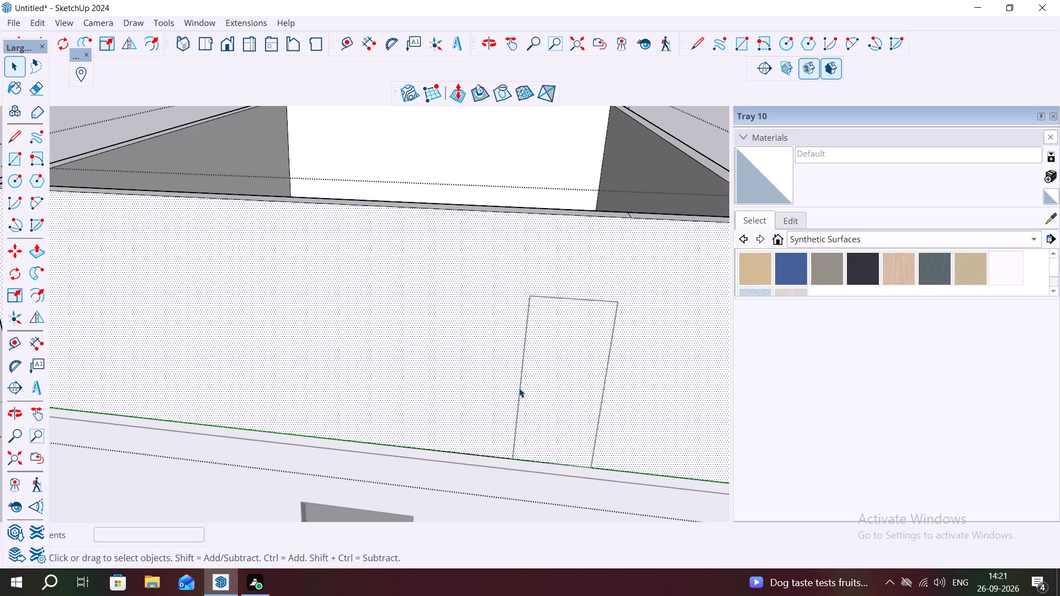
double_click(519, 388)
double_click(519, 388)
key(Escape)
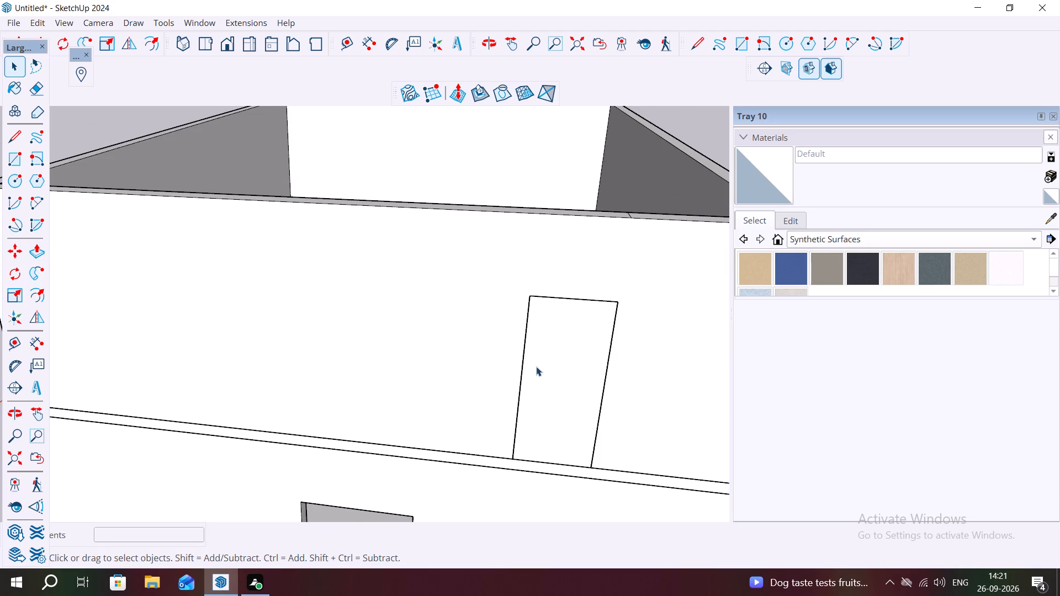
click(521, 370)
key(Delete)
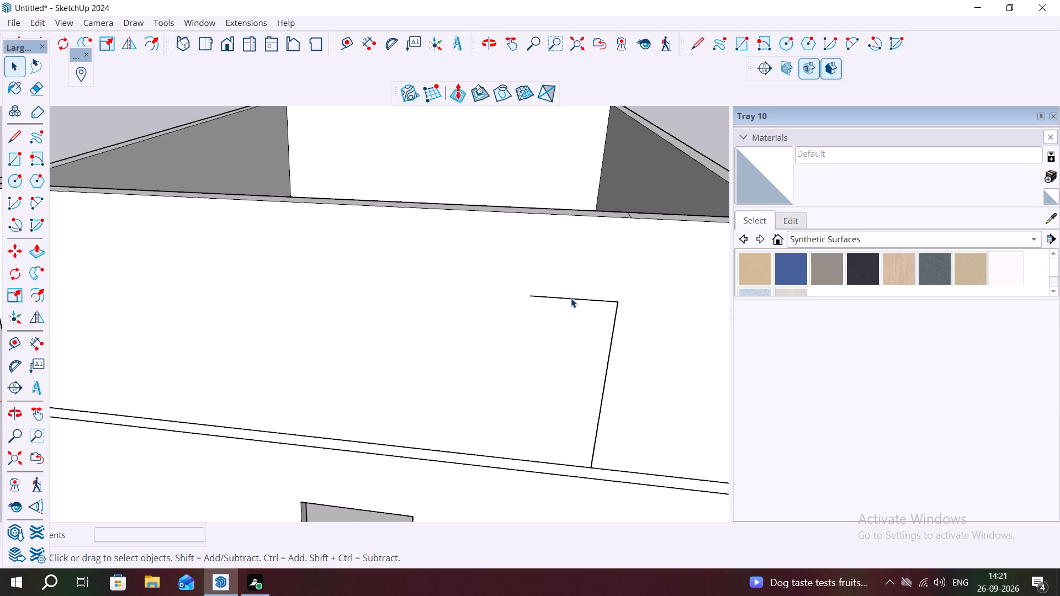
click(571, 298)
key(Delete)
click(614, 321)
key(Delete)
Delete the stray short edge crossing the top of the upper-storey front wall, inside the wall group.
middle_drag(618, 283, 656, 442)
scroll(648, 280, up, 1)
scroll(648, 280, down, 1)
scroll(647, 280, up, 1)
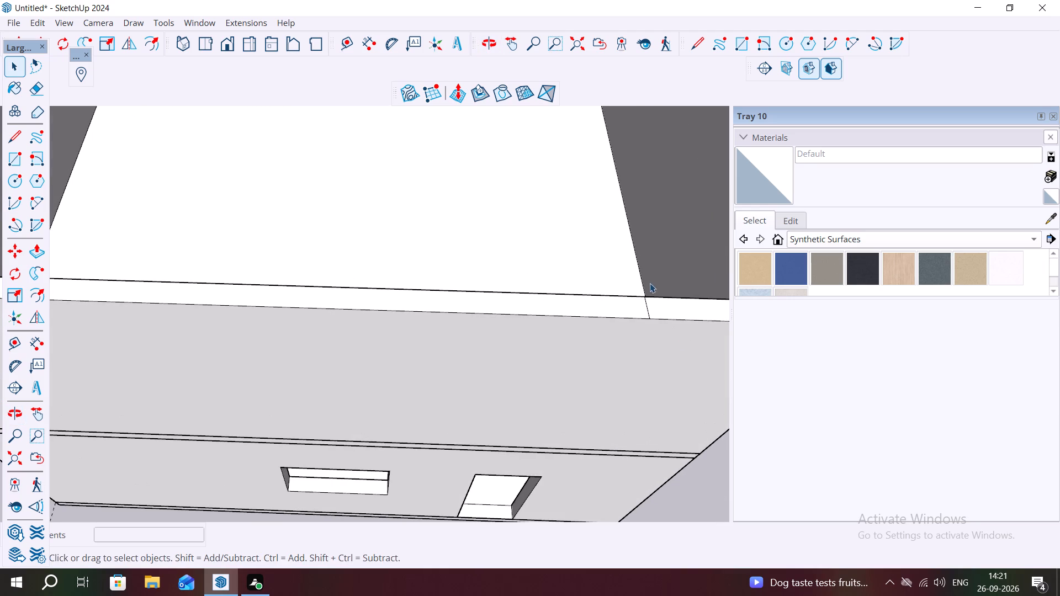
click(648, 312)
double_click(648, 312)
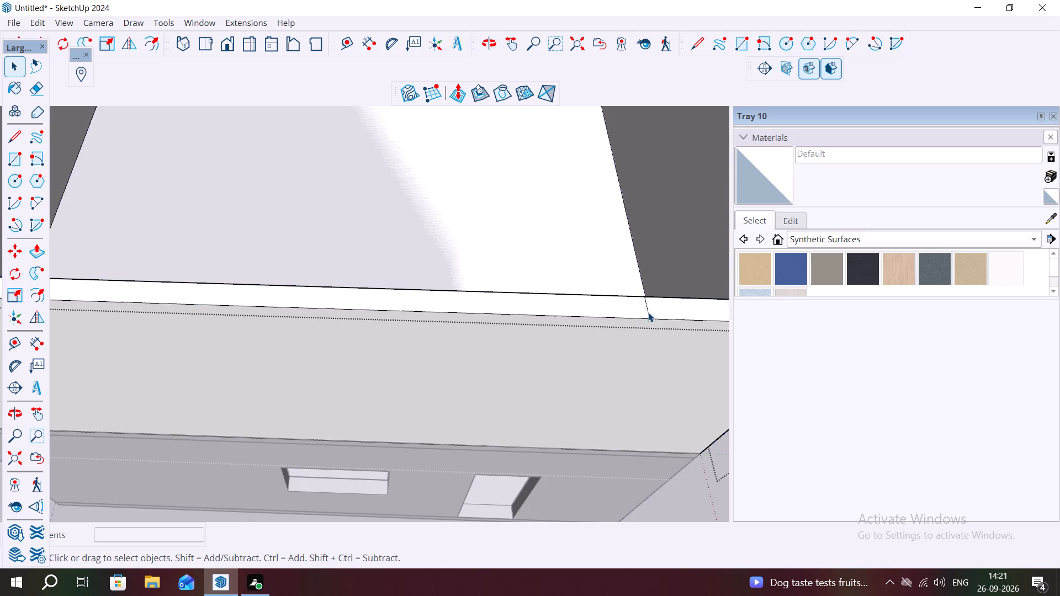
scroll(648, 306, up, 1)
middle_drag(648, 306, 658, 355)
scroll(650, 350, up, 4)
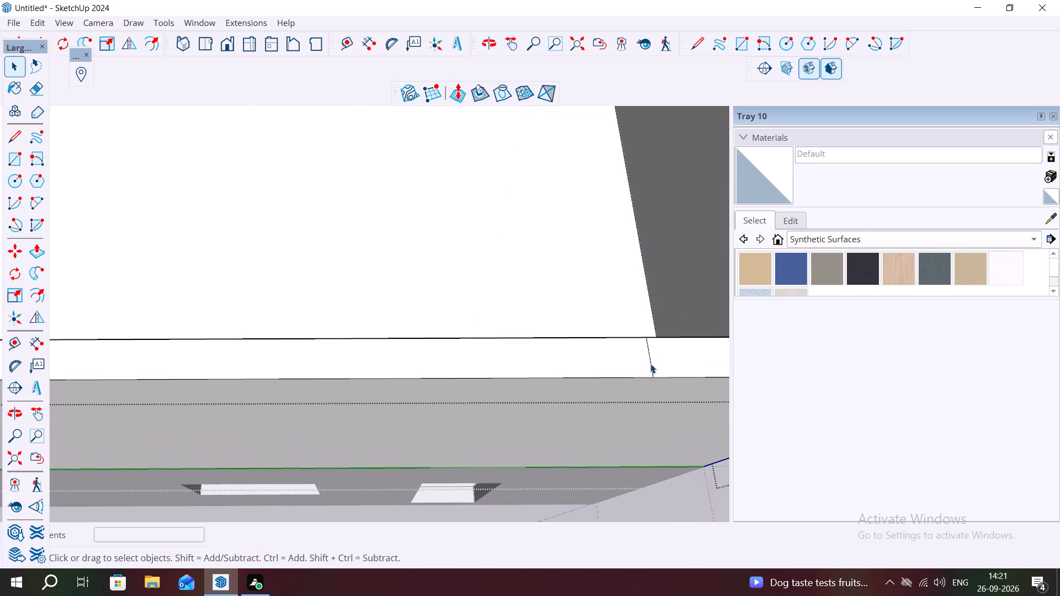
click(651, 364)
key(Delete)
Examine the closed-up upper-storey front wall against the ground storey and leave the wall group.
scroll(648, 374, down, 3)
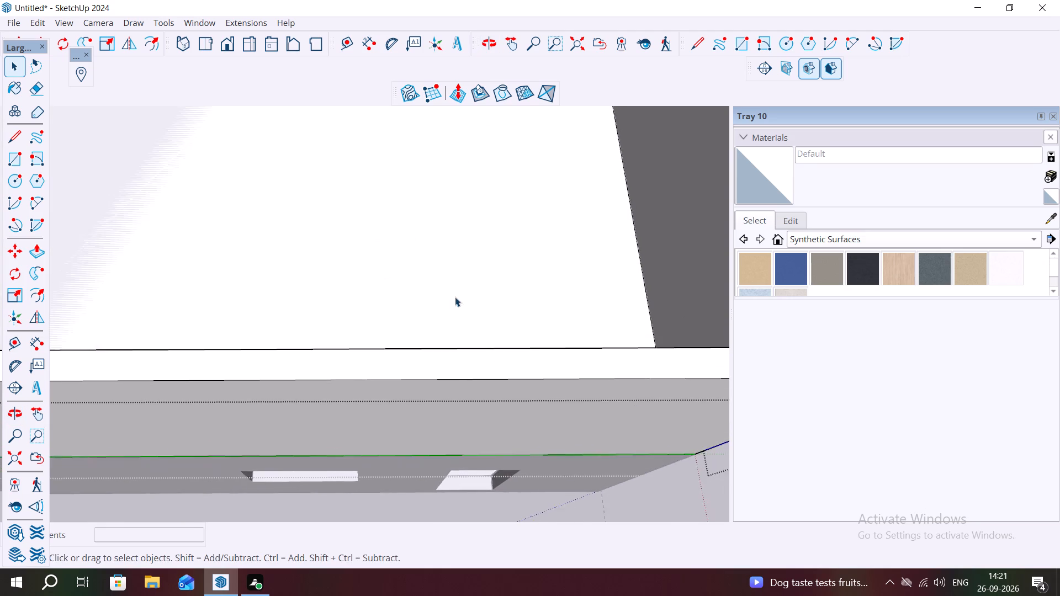
scroll(455, 297, down, 2)
scroll(468, 326, up, 1)
scroll(475, 340, down, 3)
scroll(542, 424, up, 1)
middle_drag(533, 354, 504, 229)
scroll(432, 302, up, 3)
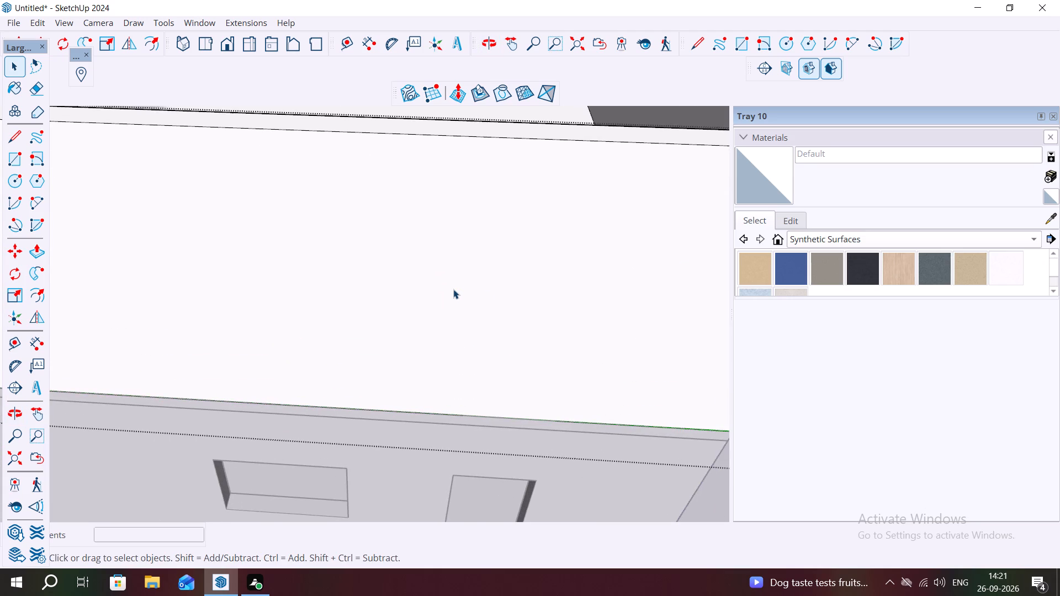
scroll(453, 289, down, 4)
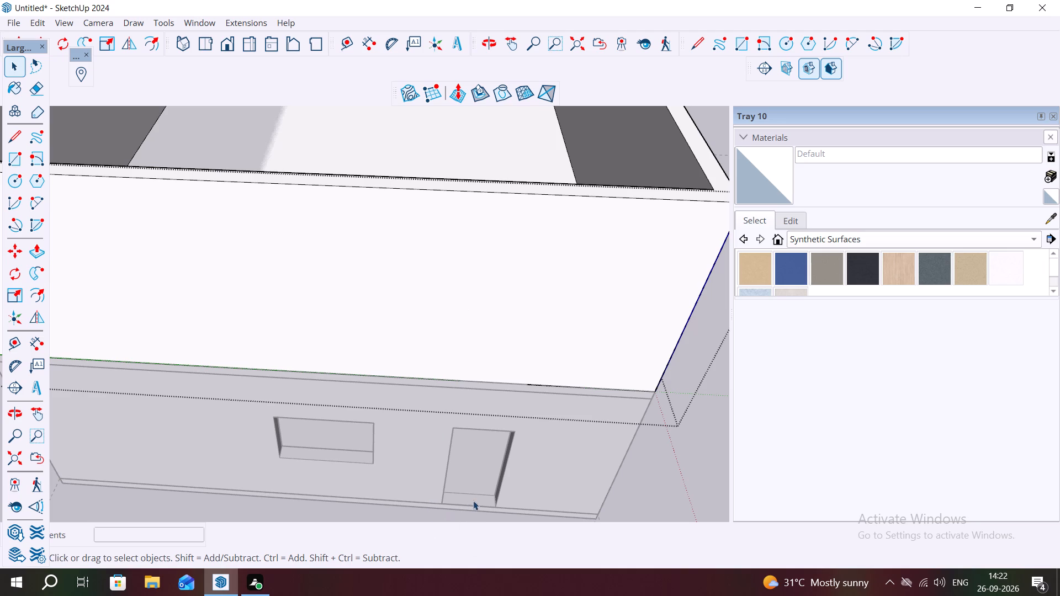
scroll(433, 394, down, 2)
scroll(420, 345, up, 1)
scroll(420, 345, down, 6)
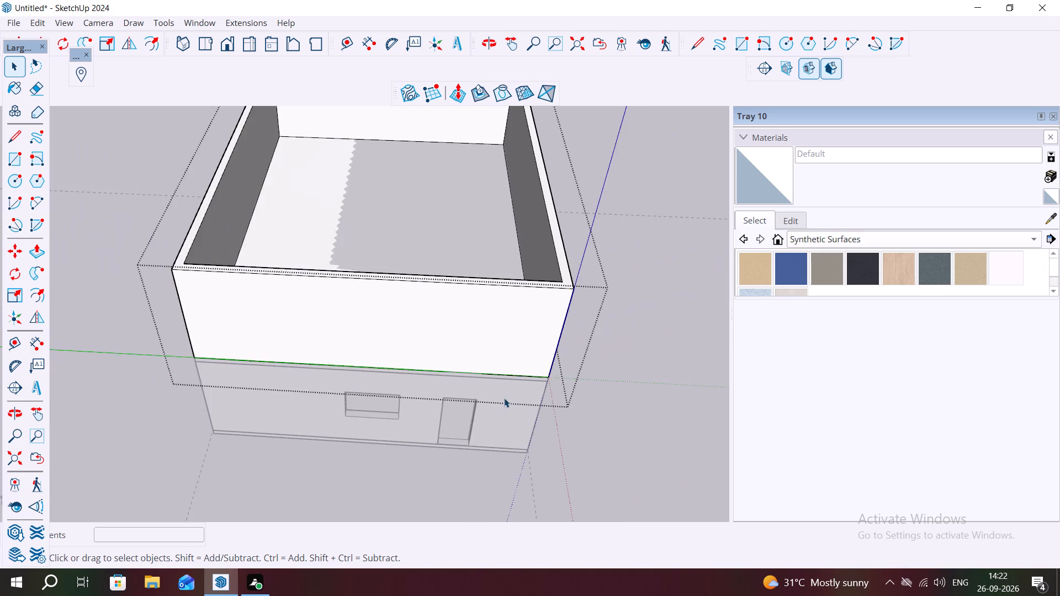
middle_drag(504, 394, 470, 240)
key(Escape)
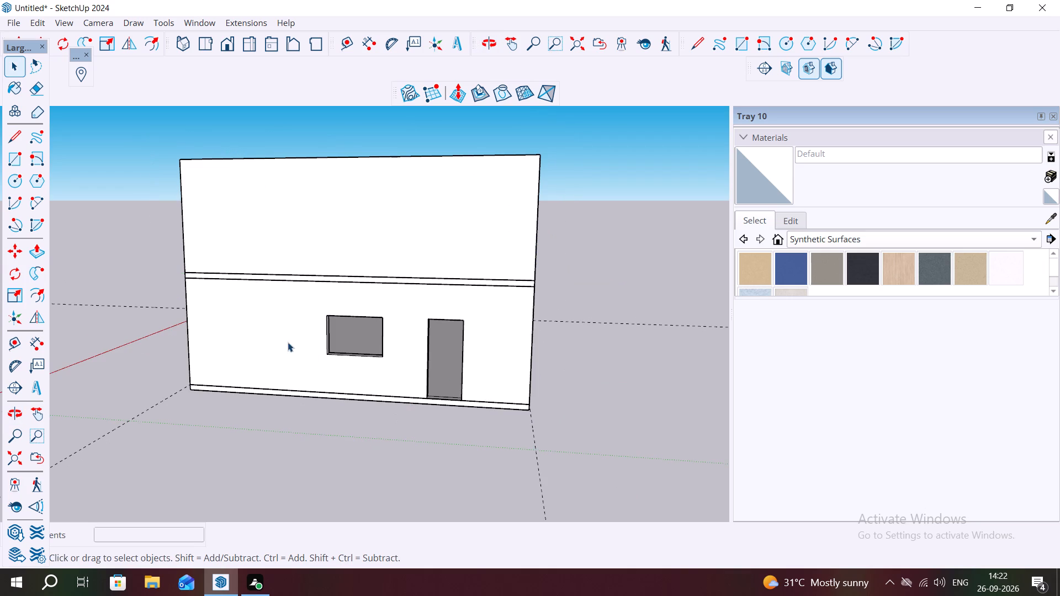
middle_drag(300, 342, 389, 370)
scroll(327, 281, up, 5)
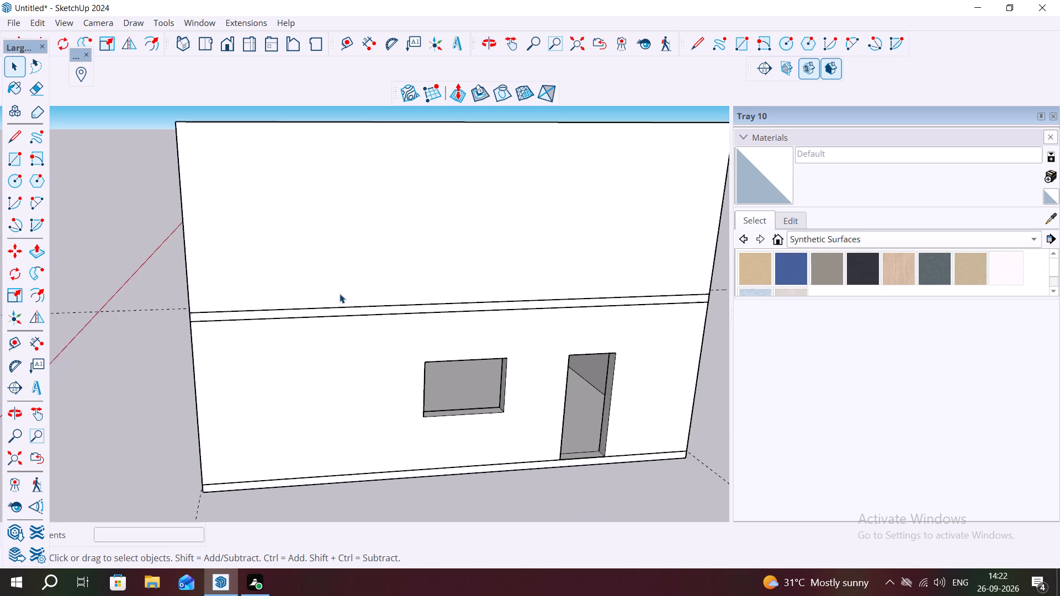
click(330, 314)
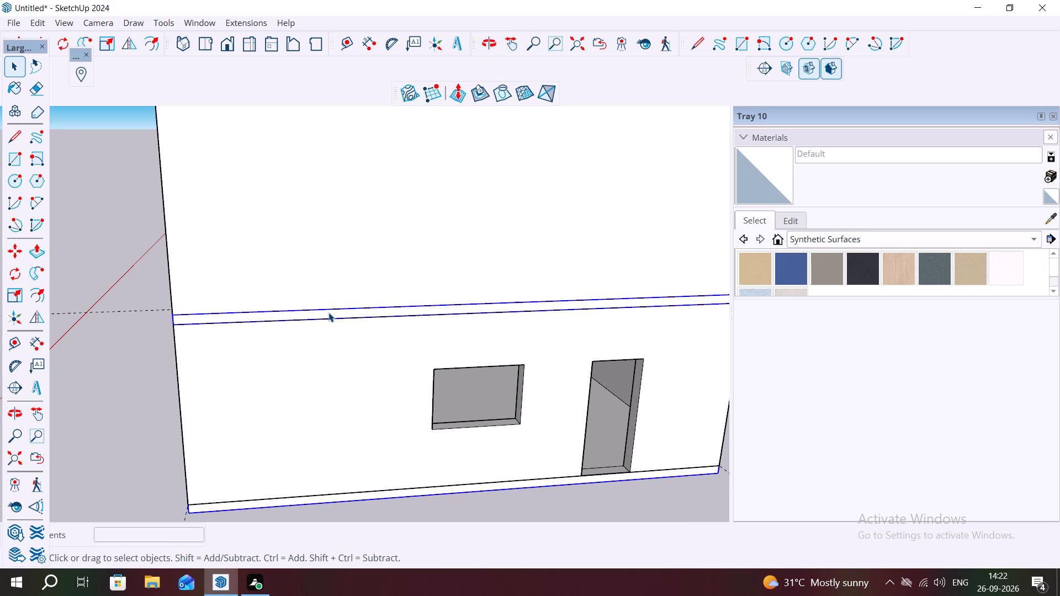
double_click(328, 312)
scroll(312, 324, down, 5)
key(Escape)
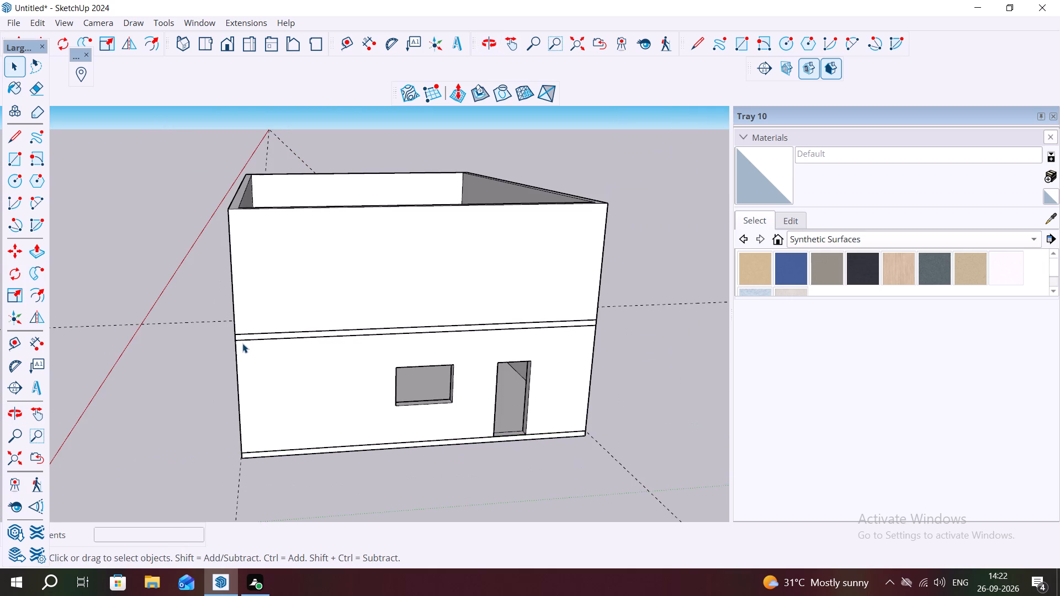
Draw a rectangle about 6' by 20' 6" at the front facade's end farthest from the door, from upper wall top to bottom slab.
key(r)
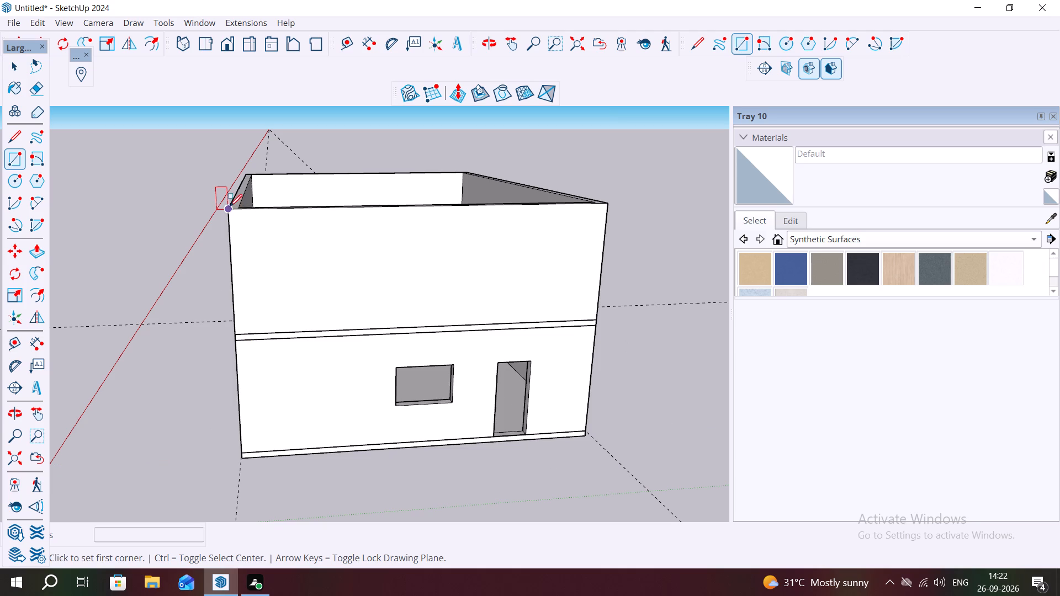
click(231, 211)
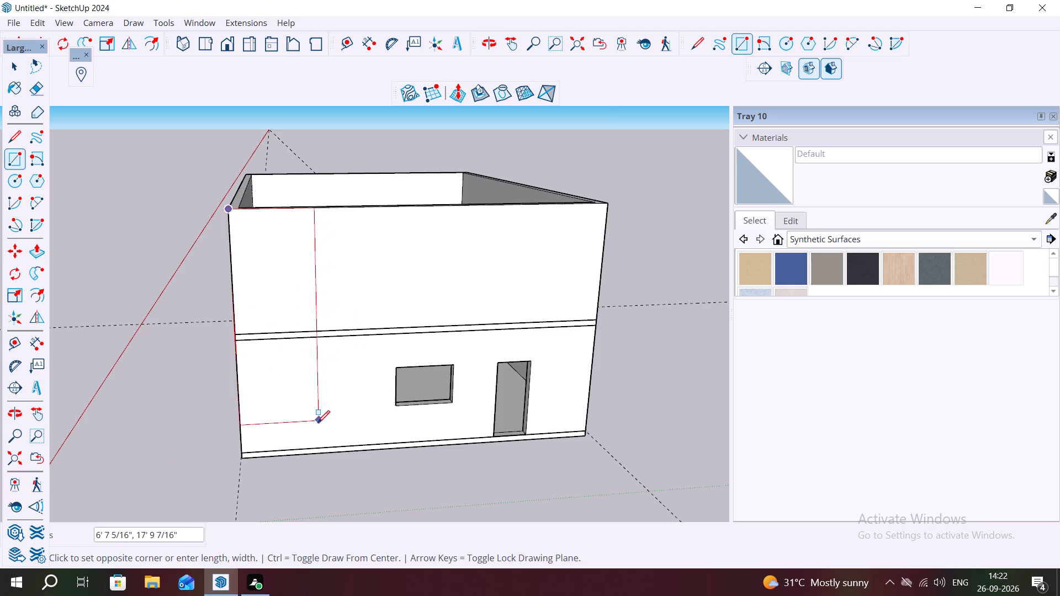
click(312, 450)
key(space)
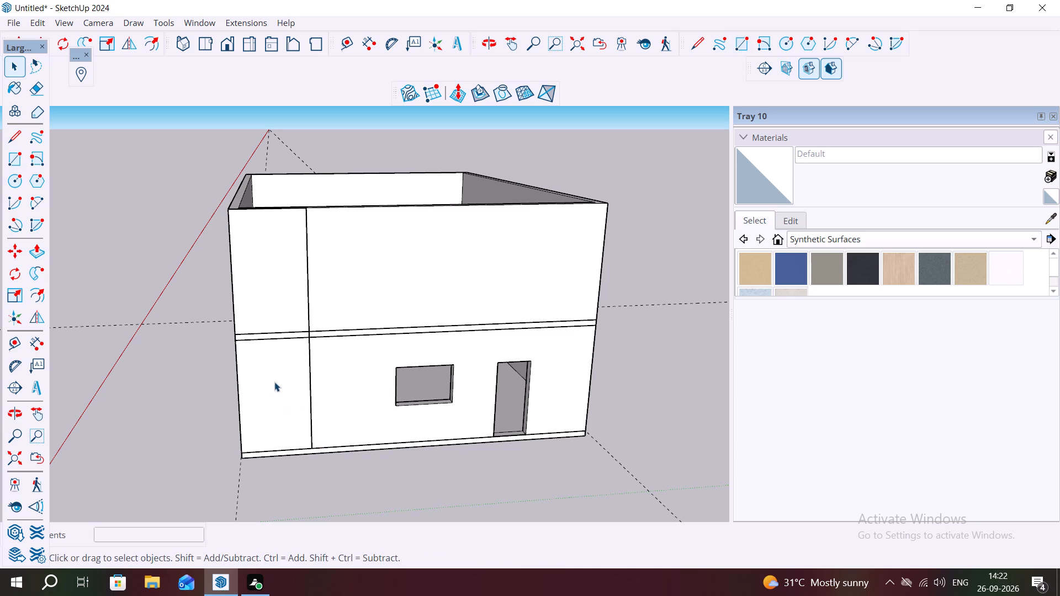
Push/Pull the full-height rectangular strip at the end of the front facade outward by 1'.
click(274, 381)
key(p)
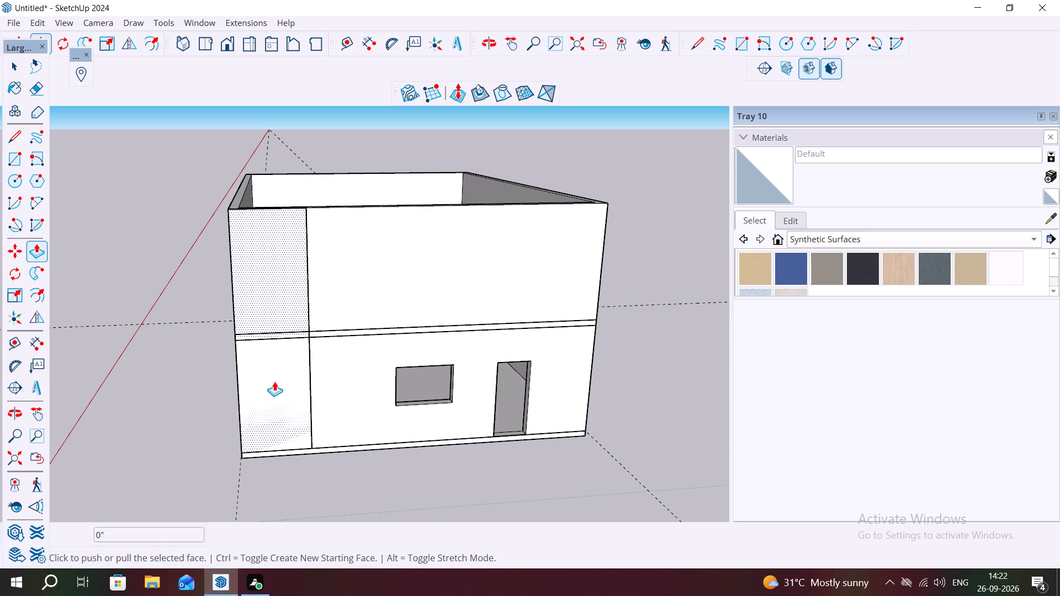
click(274, 381)
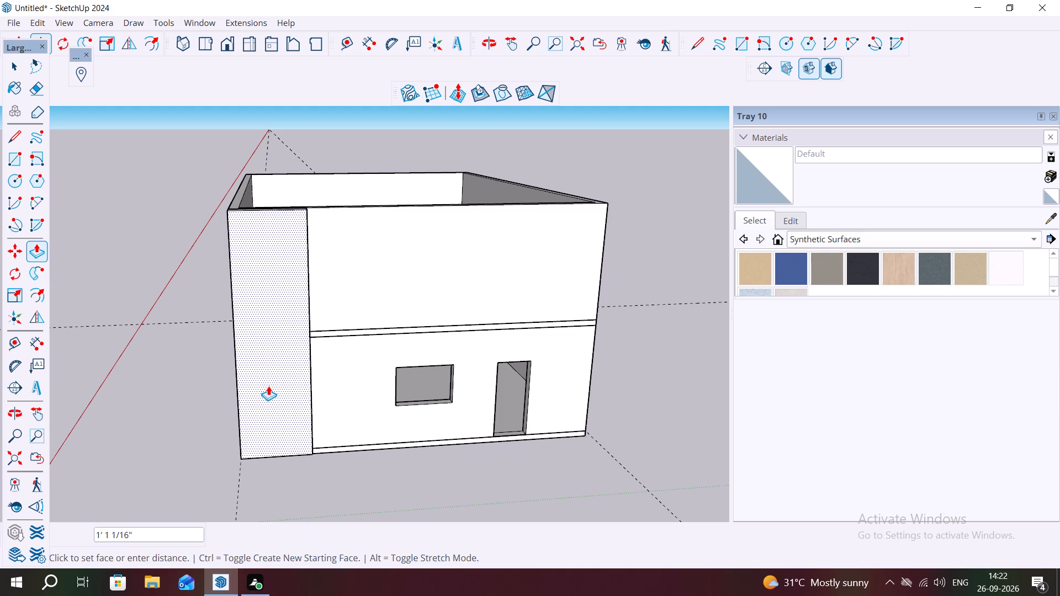
key(1)
key(apostrophe)
key(Return)
Push/Pull the front face of the full-height facade projection outward by a further 1'.
middle_drag(290, 405, 542, 406)
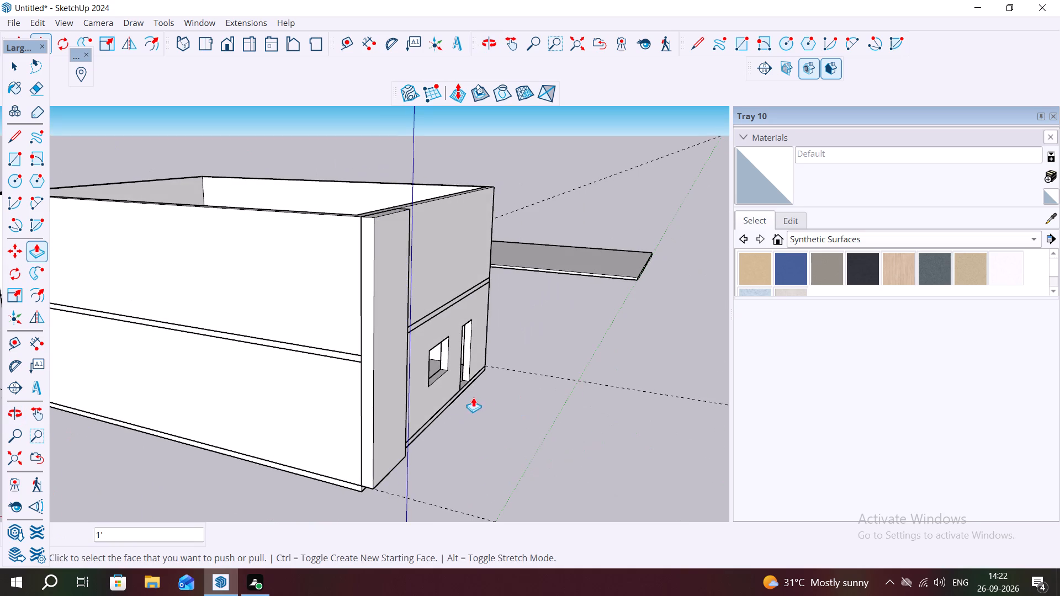
drag(381, 390, 392, 396)
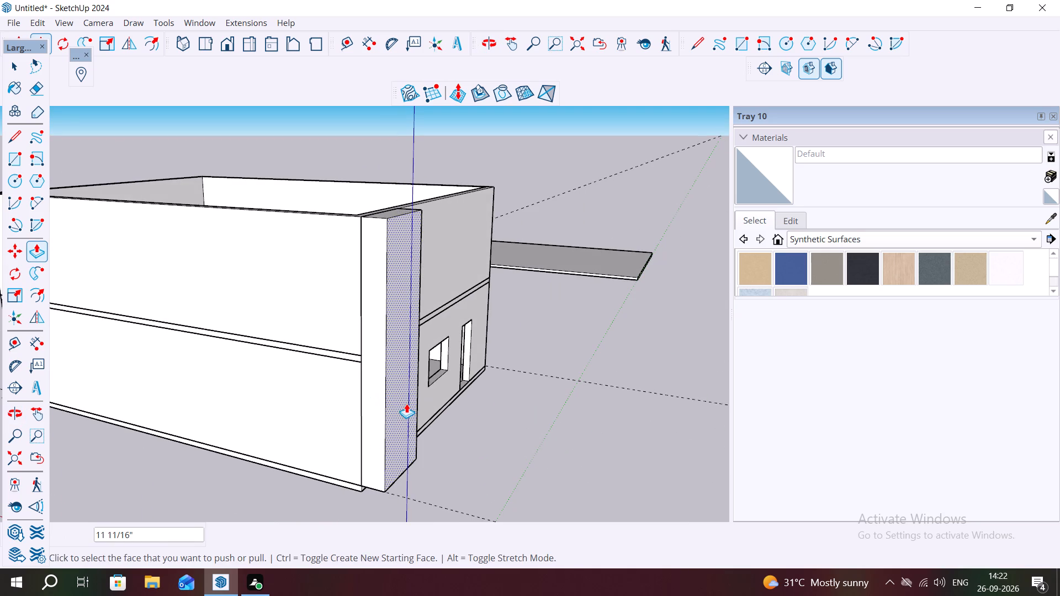
text(1')
key(Return)
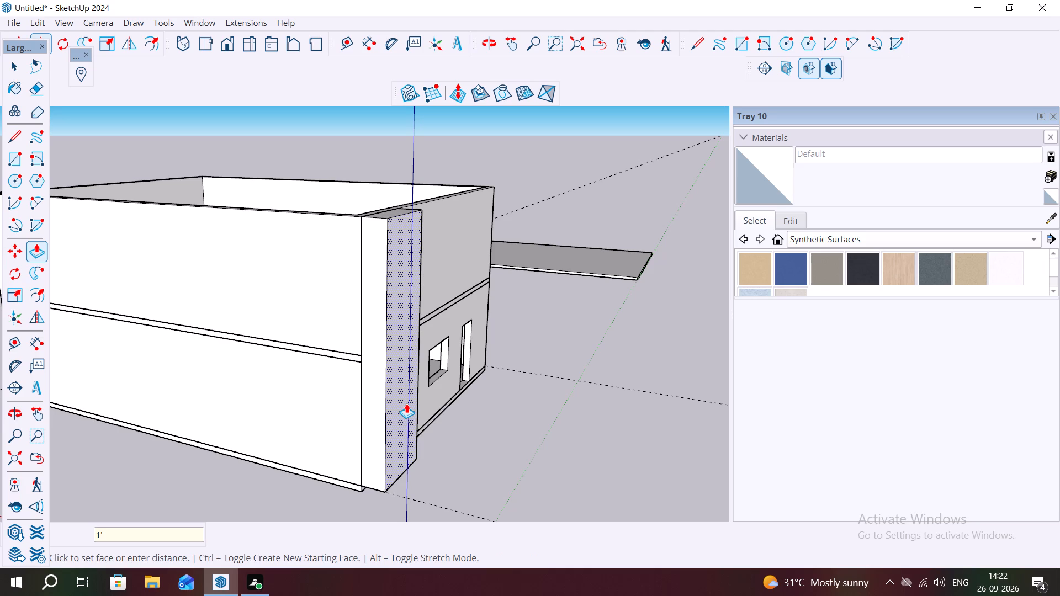
key(Return)
middle_drag(406, 423, 351, 425)
key(space)
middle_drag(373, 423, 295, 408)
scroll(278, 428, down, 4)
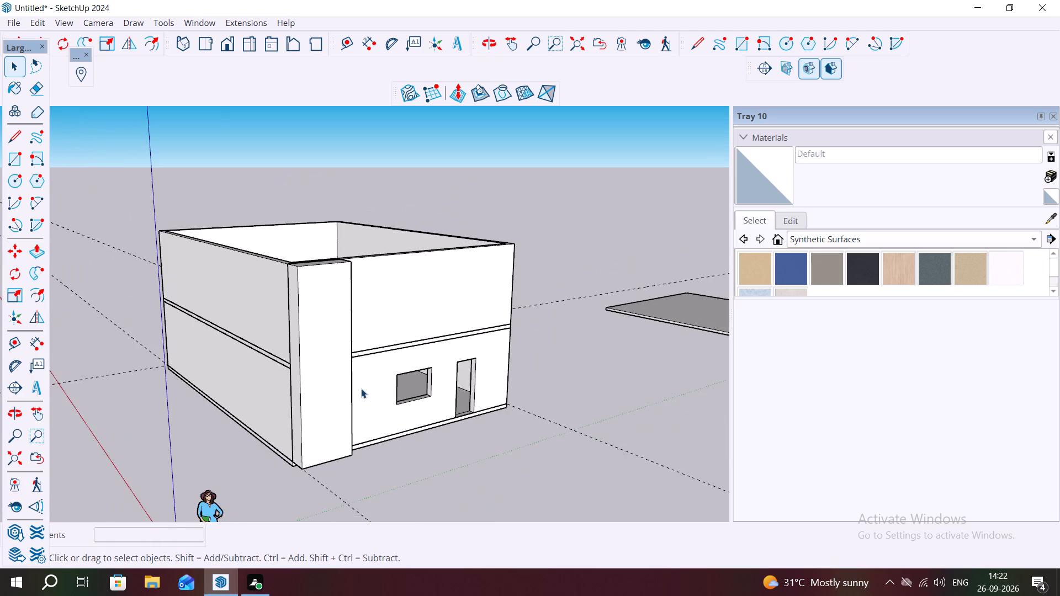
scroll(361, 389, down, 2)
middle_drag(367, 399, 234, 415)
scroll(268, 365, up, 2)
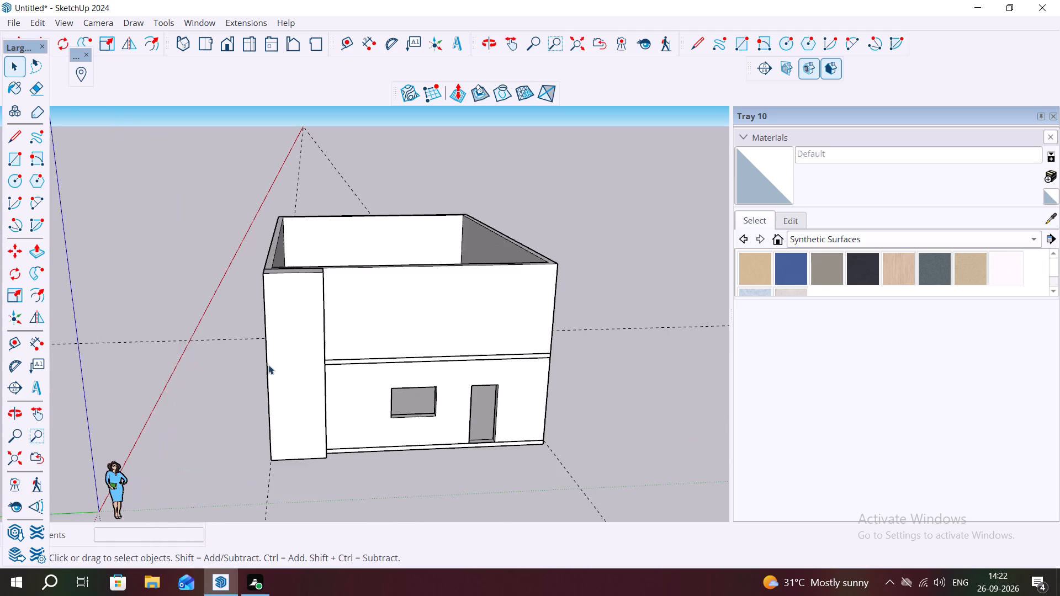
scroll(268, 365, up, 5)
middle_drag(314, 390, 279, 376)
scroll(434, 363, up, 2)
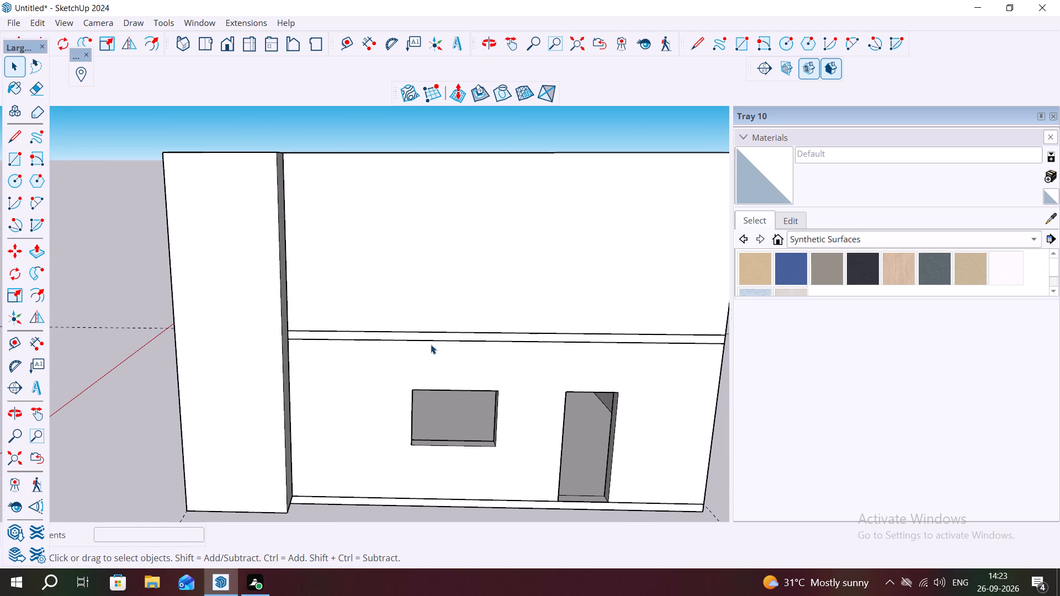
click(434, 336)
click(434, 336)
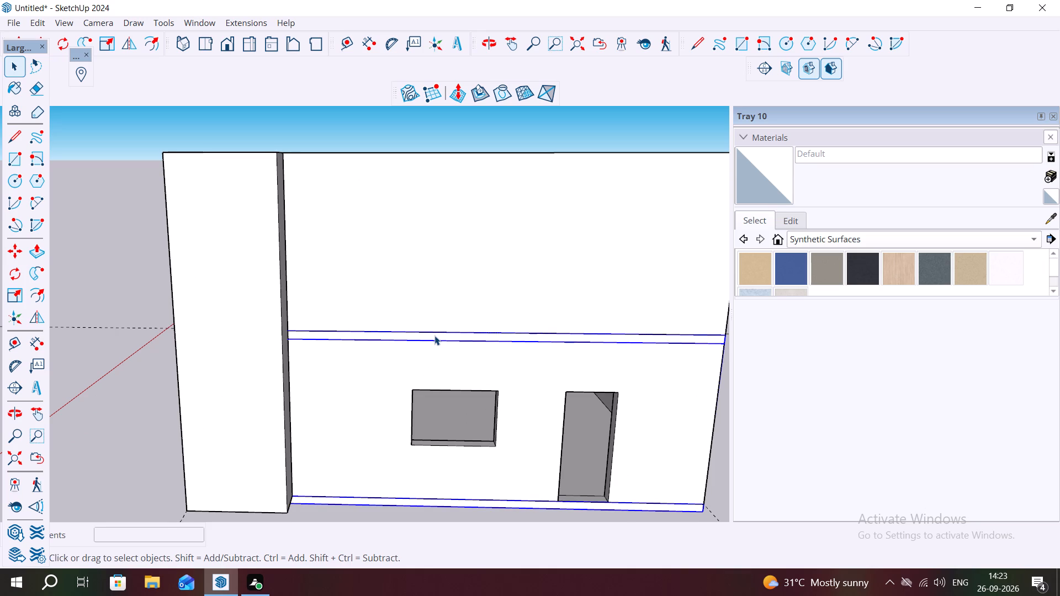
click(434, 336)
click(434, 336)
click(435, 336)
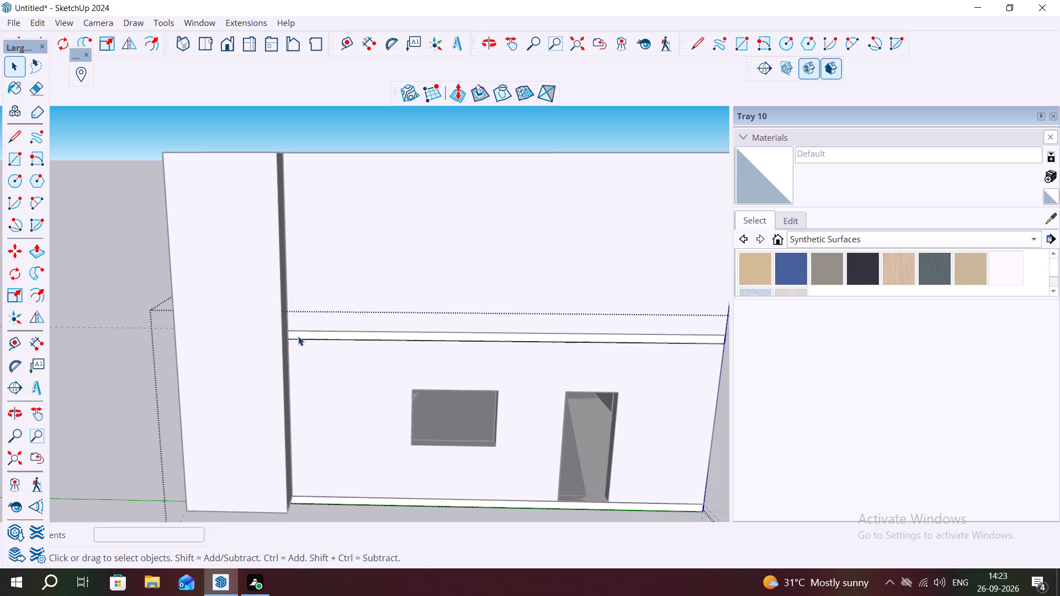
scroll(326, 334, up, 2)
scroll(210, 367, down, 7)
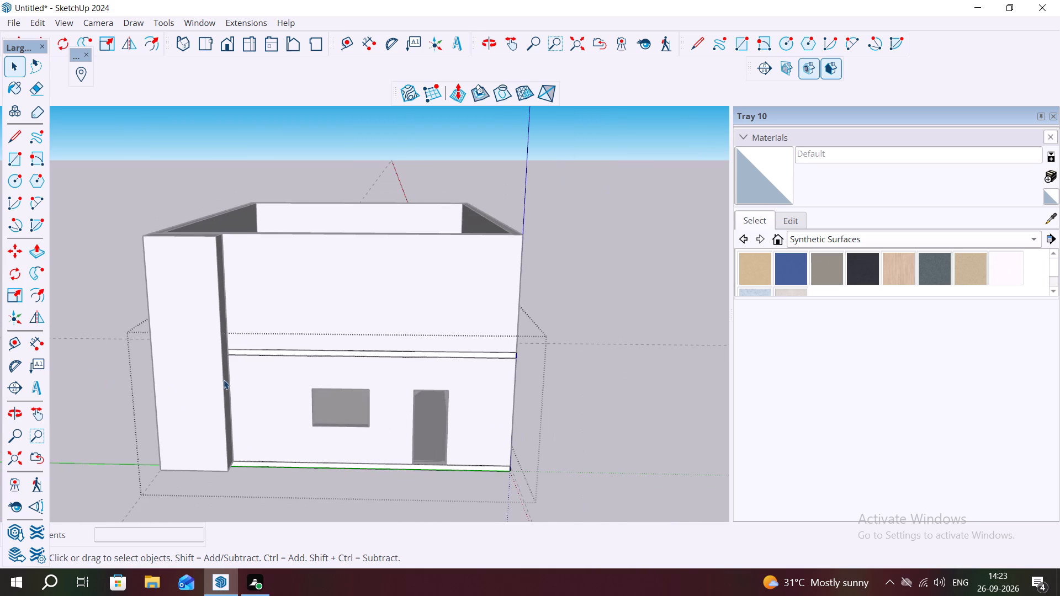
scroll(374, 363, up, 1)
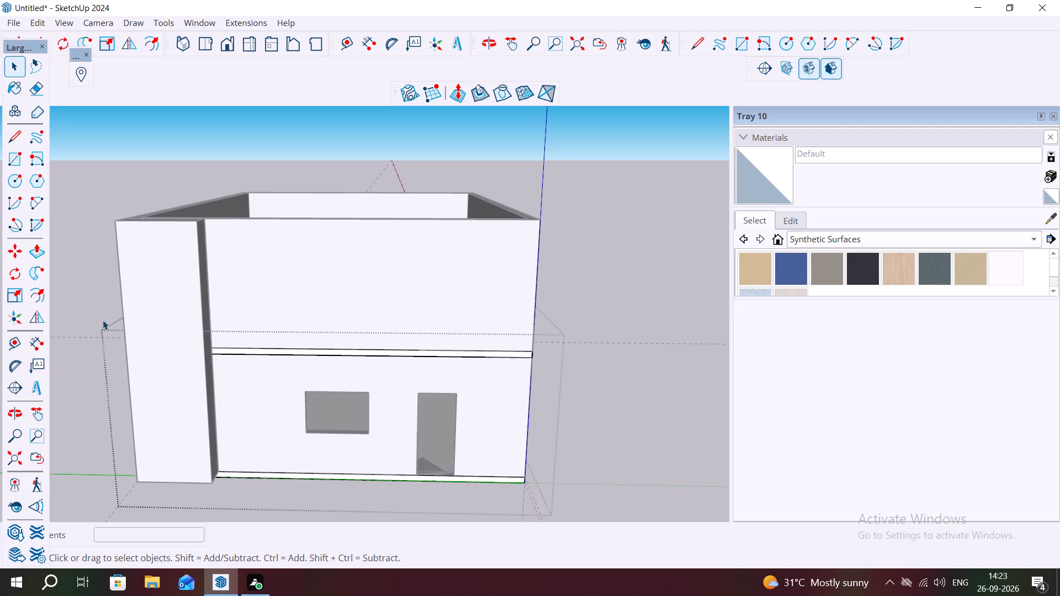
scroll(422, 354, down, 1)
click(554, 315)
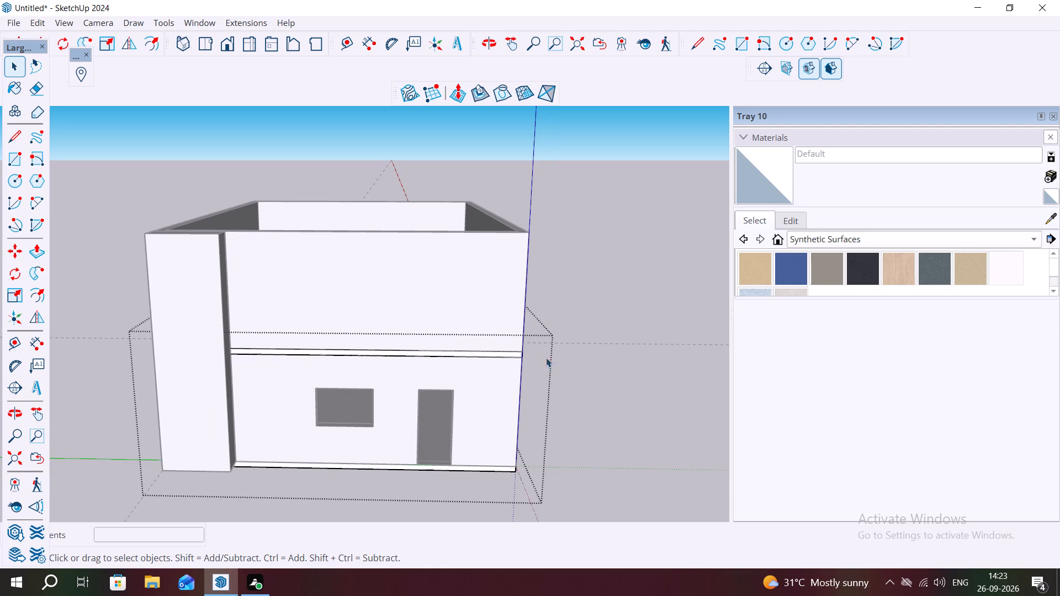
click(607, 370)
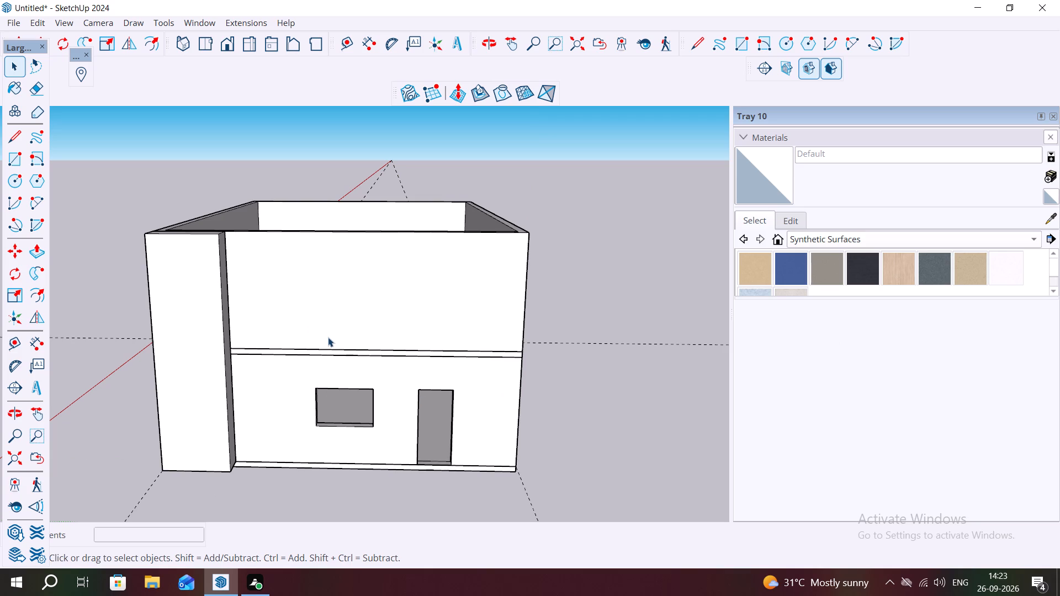
Outline a 3' by 7' door on the upper-storey front wall, its top 3' below the wall top and its foot on the wall's bottom edge.
key(l)
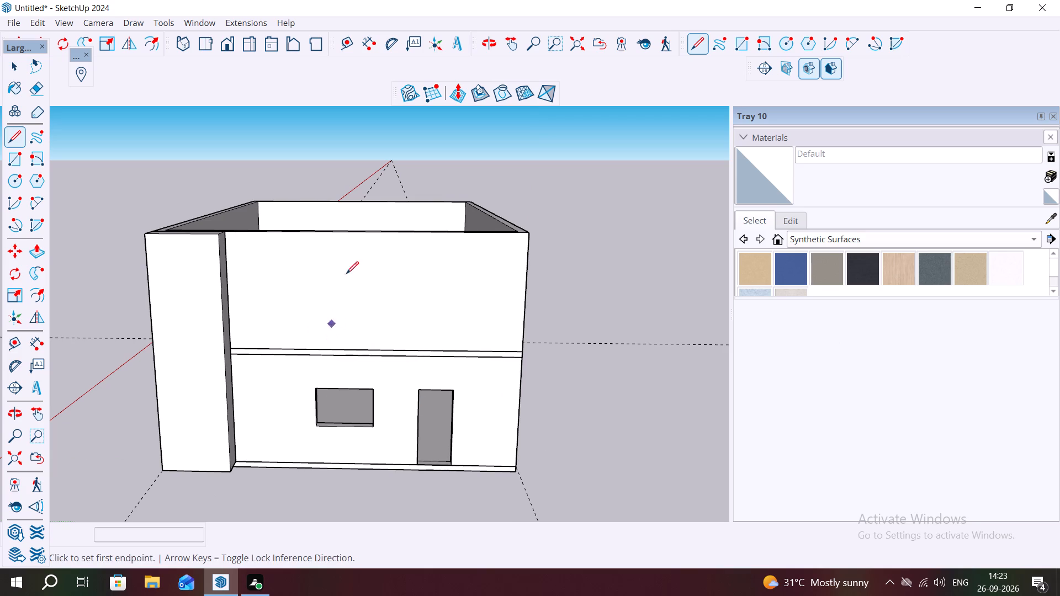
click(325, 233)
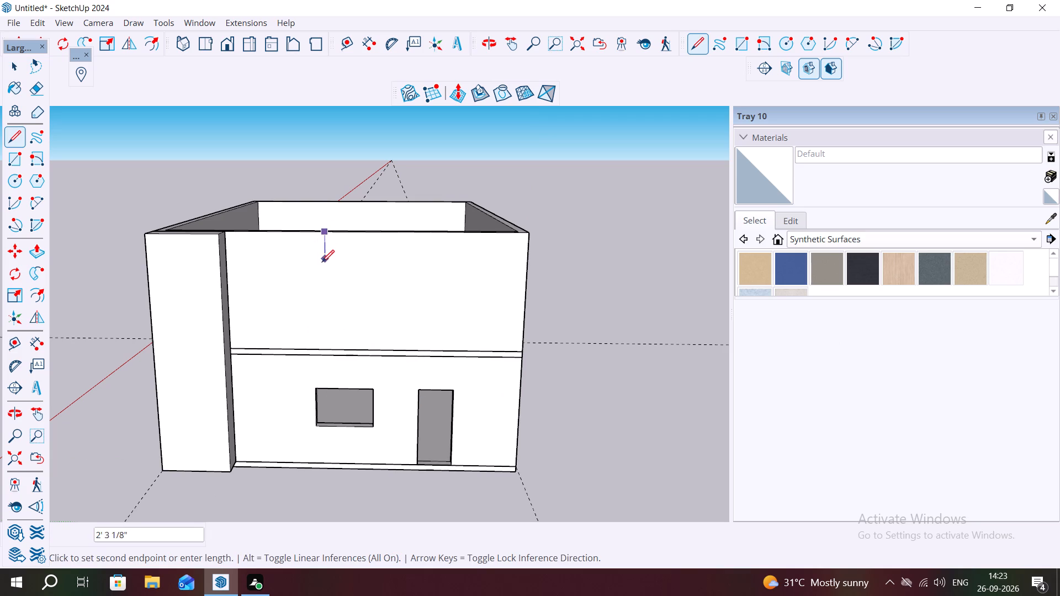
text(3')
key(Return)
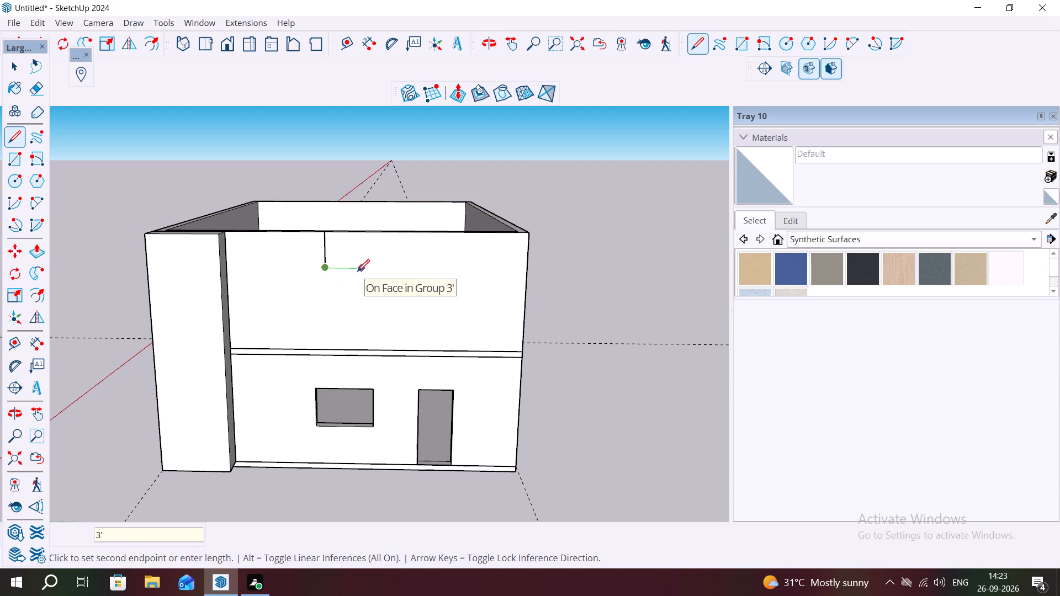
text(3')
key(Return)
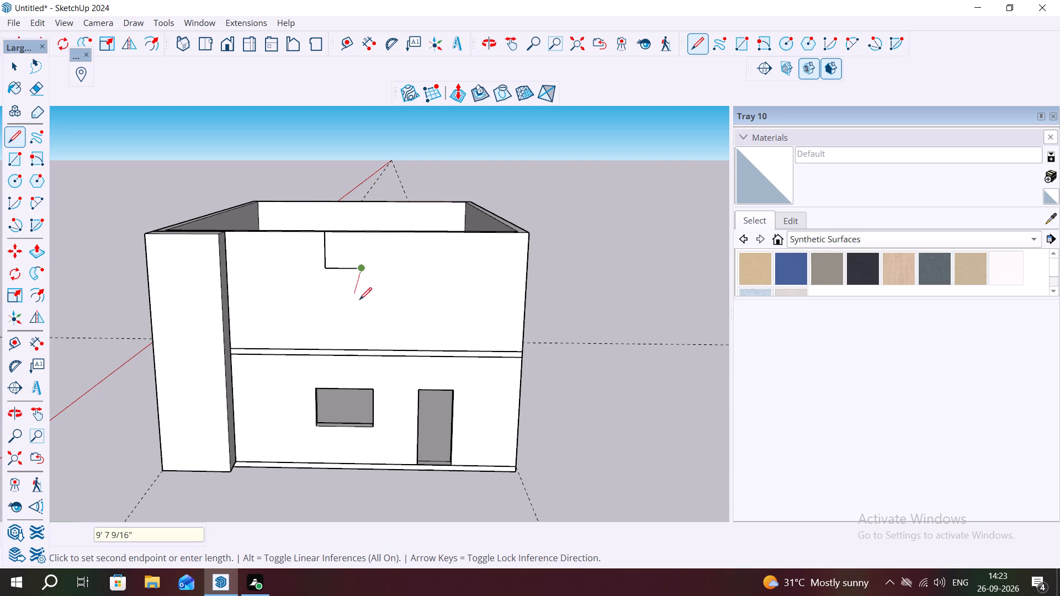
click(364, 348)
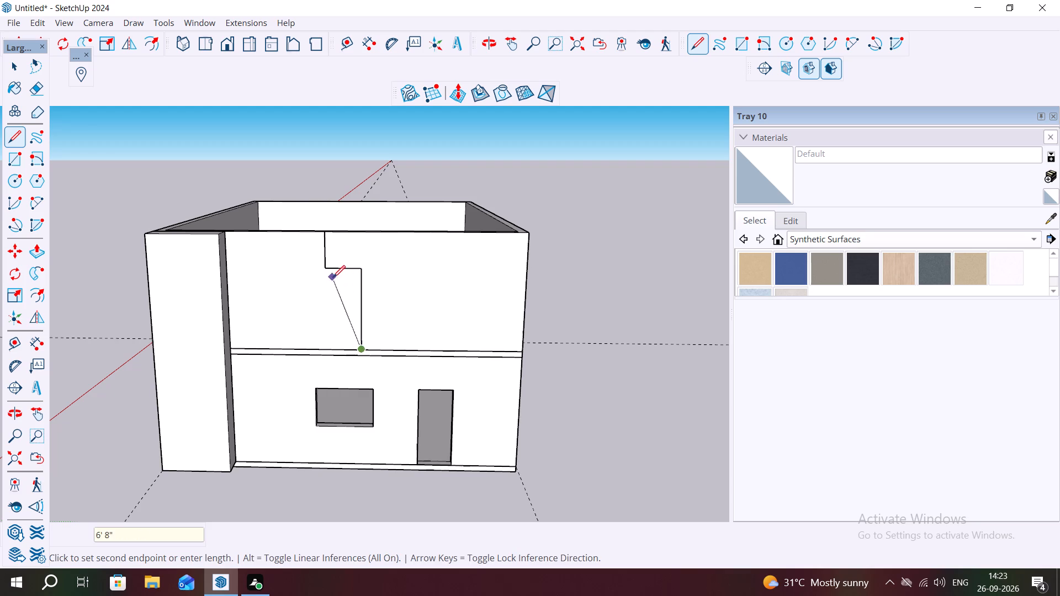
key(Escape)
click(328, 270)
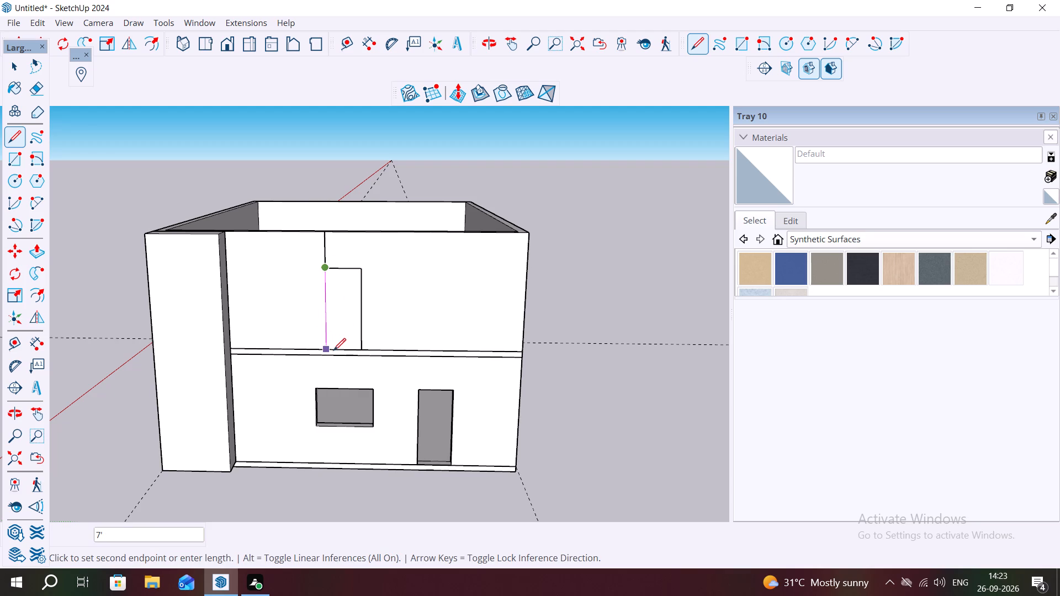
click(328, 348)
key(Escape)
key(space)
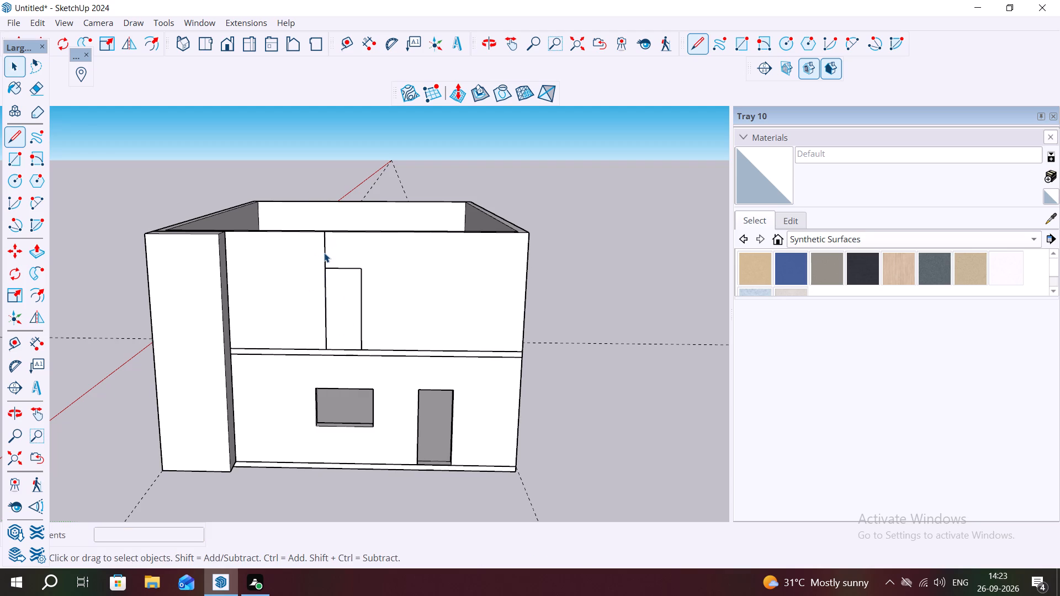
Delete the vertical helper line between the wall top and the new door outline.
click(324, 253)
key(Delete)
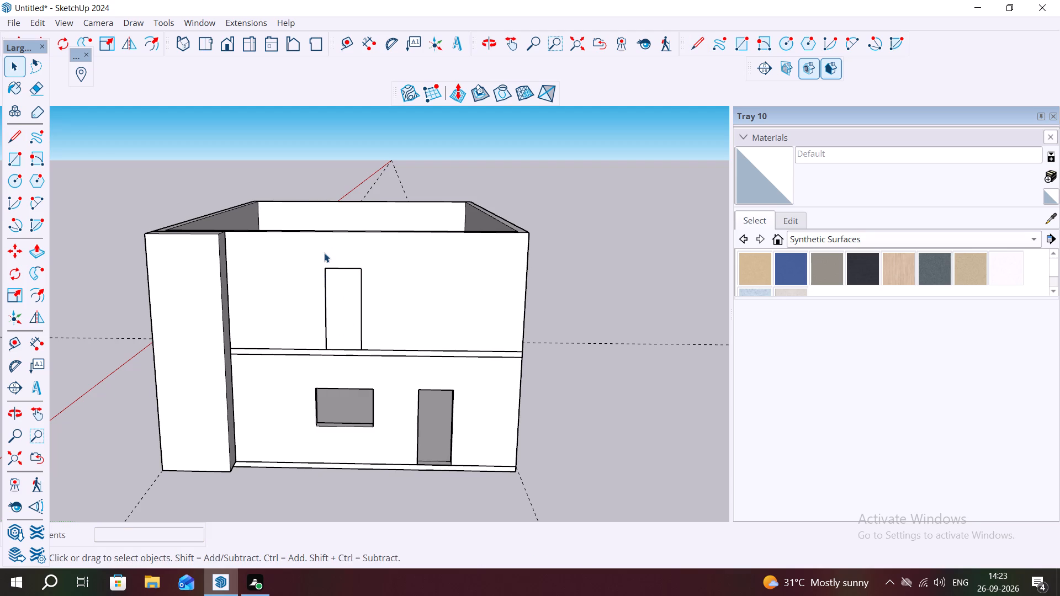
Open the upper-storey wall group and draw a 3' by 7' rectangle on the front wall, matching the door outline.
click(342, 282)
triple_click(342, 282)
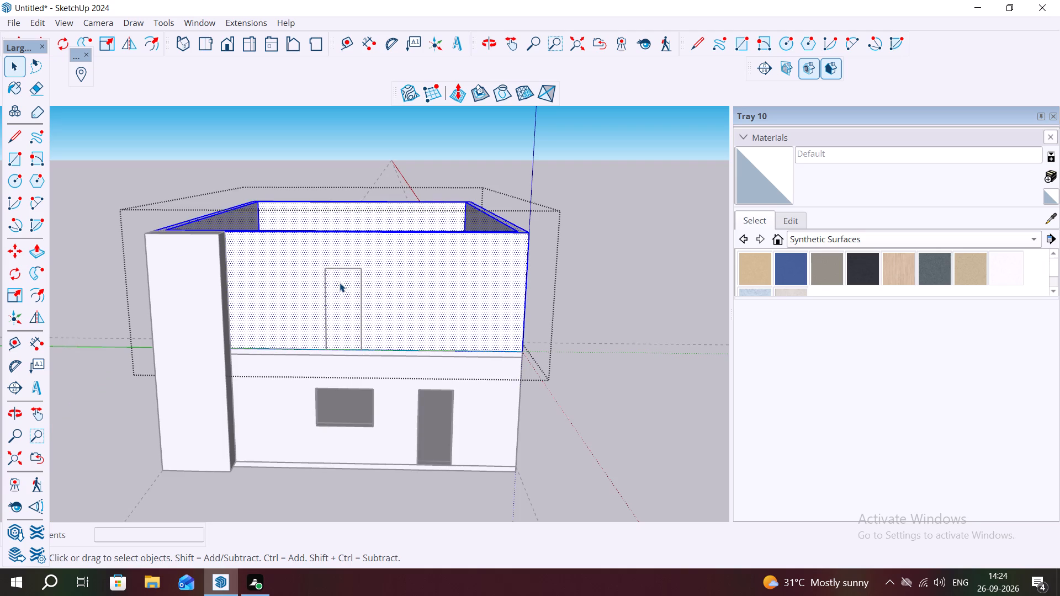
triple_click(340, 283)
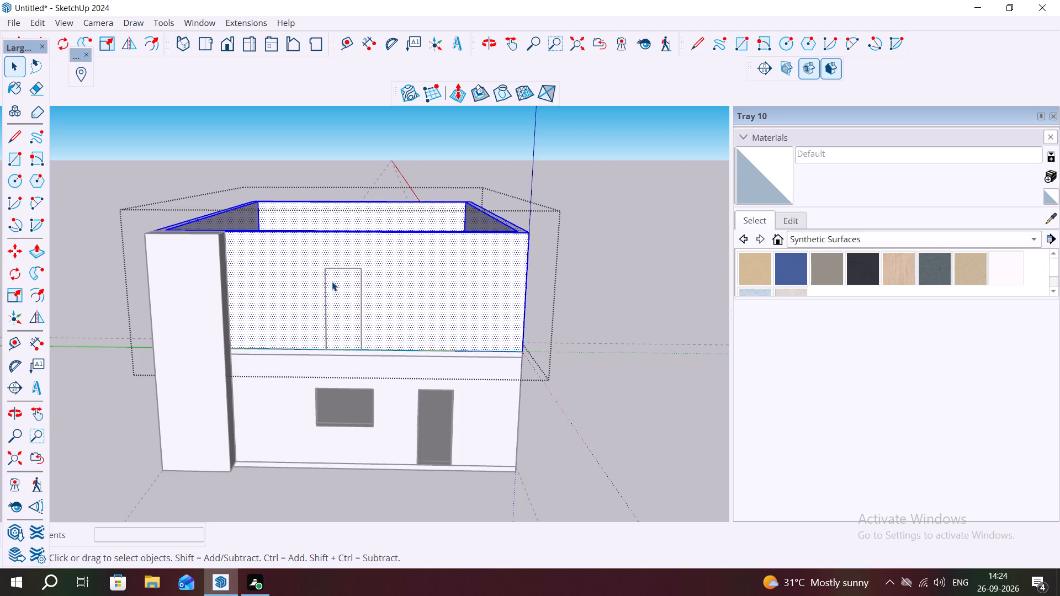
key(r)
click(326, 270)
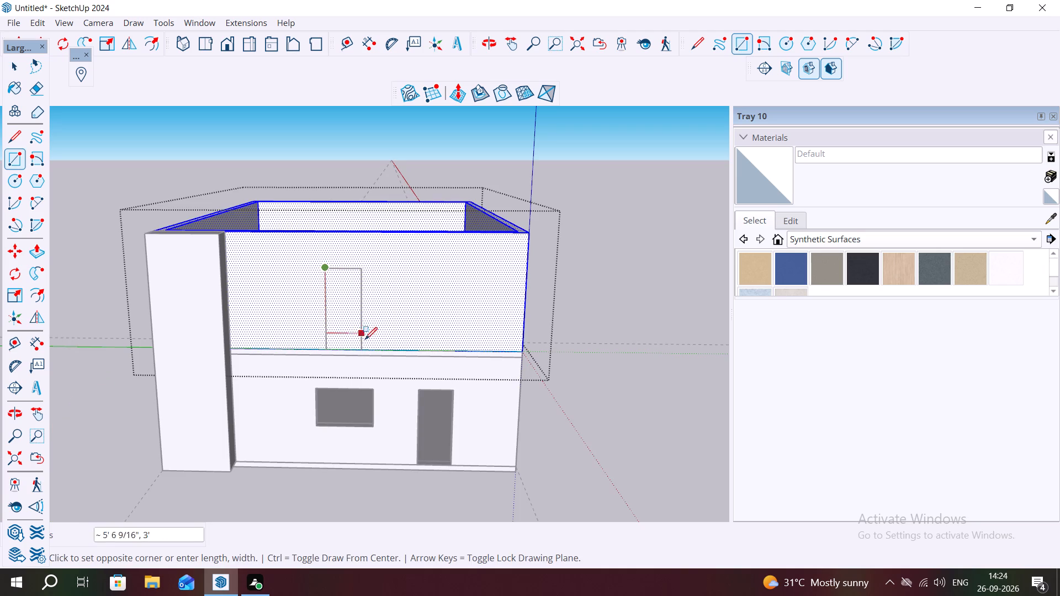
click(363, 346)
key(space)
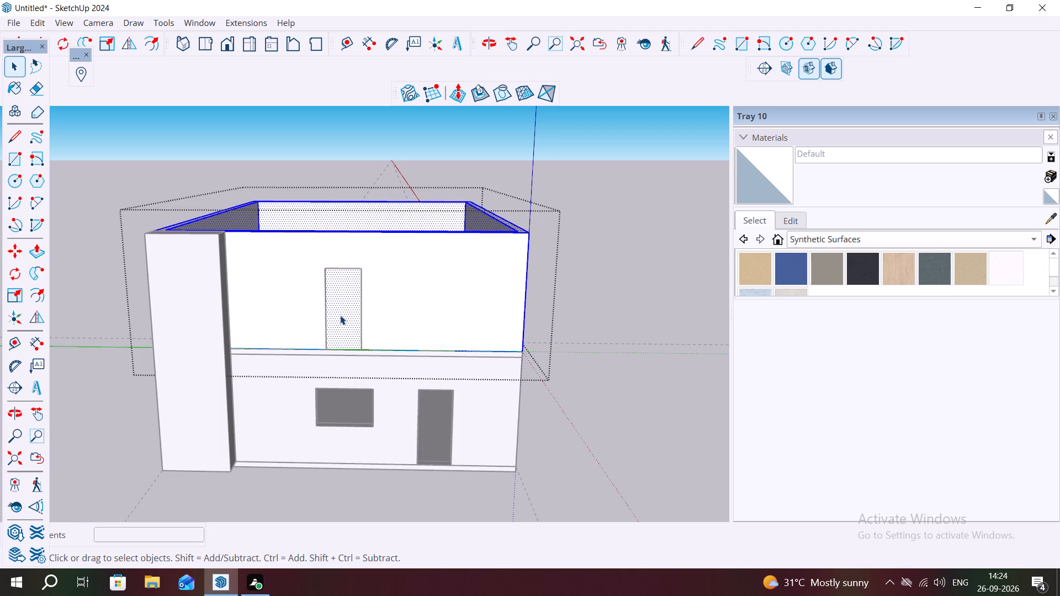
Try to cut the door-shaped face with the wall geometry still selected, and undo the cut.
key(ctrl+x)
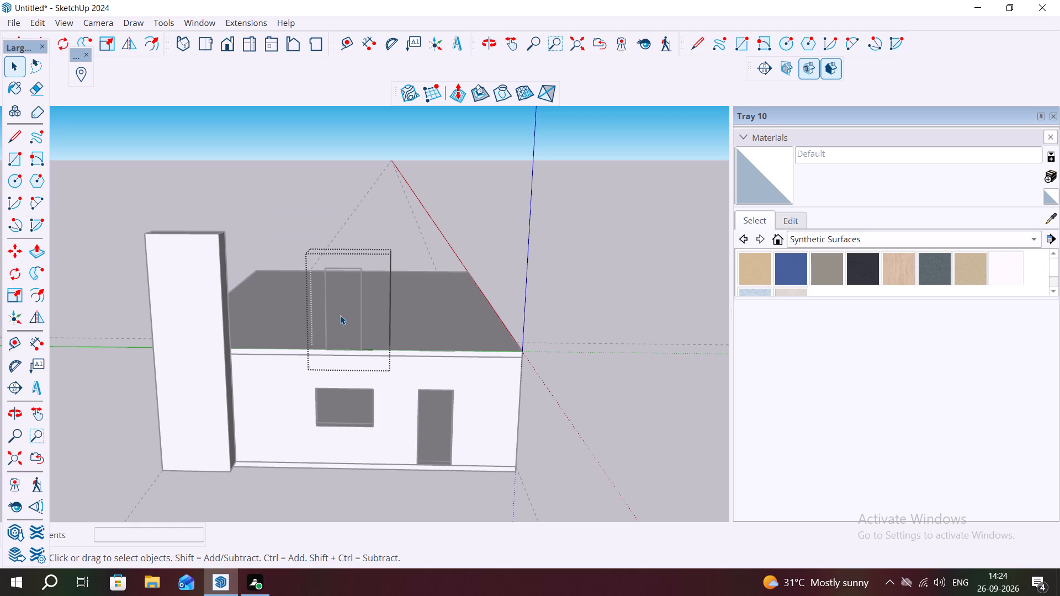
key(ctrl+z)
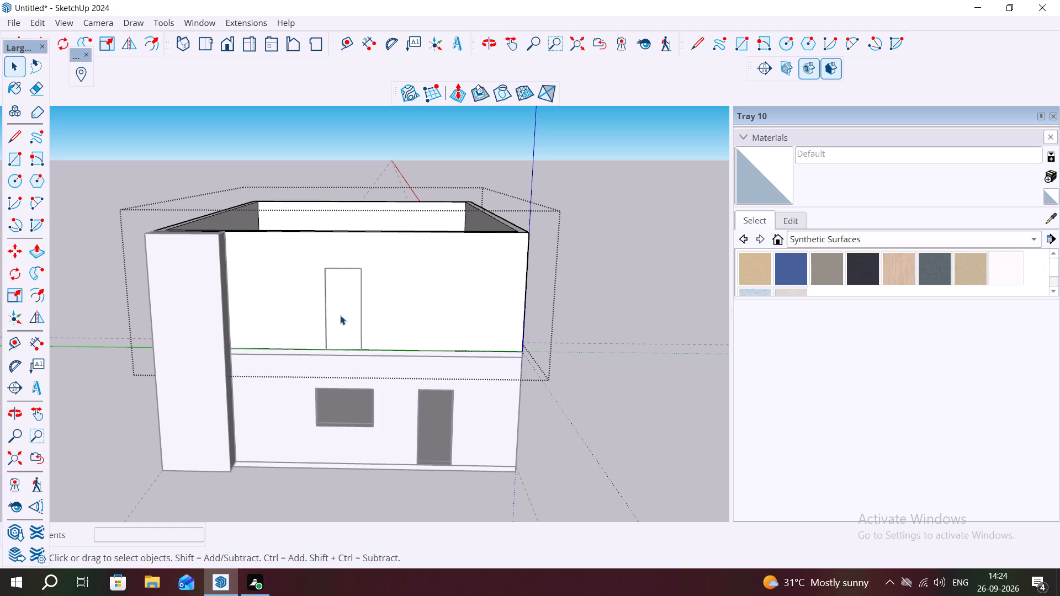
Cut the door-shaped face alone out of the upper-storey front wall and leave the wall group.
key(space)
click(338, 315)
key(ctrl+x)
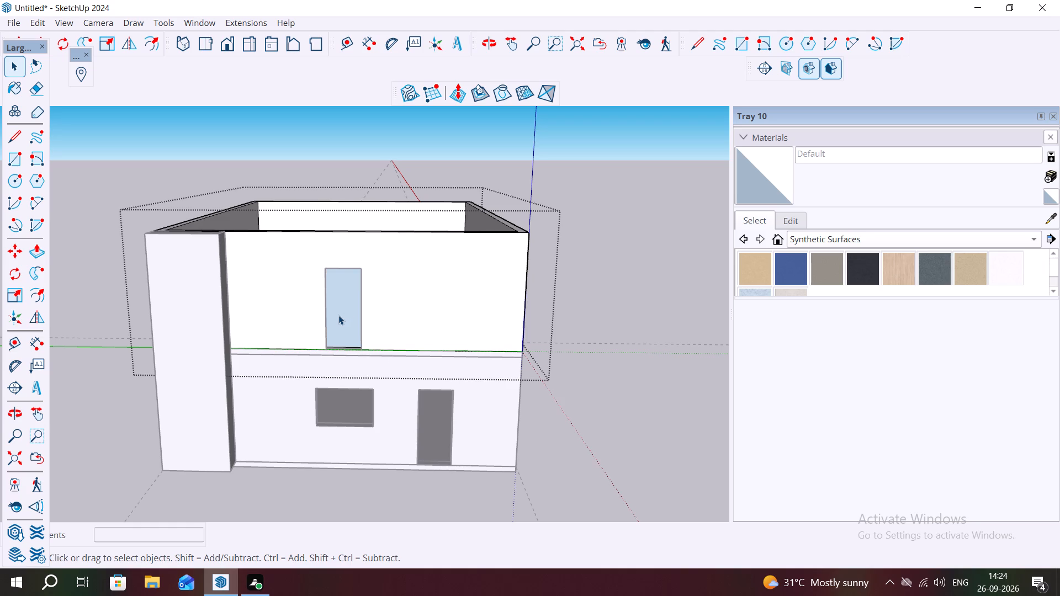
scroll(340, 289, down, 6)
click(508, 281)
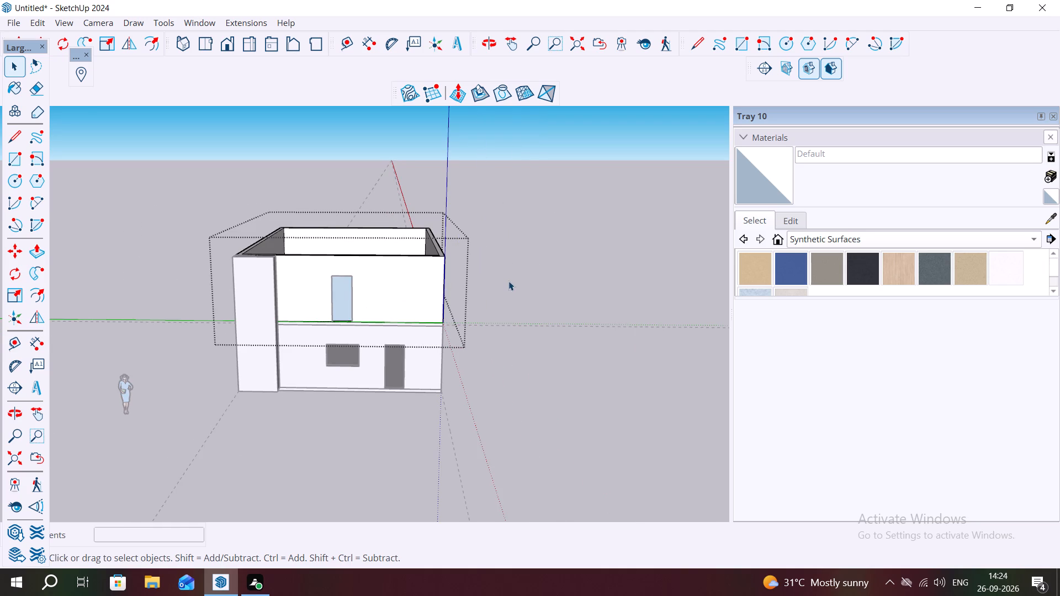
Examine the upper-storey front door opening from above and from the front of the building.
scroll(333, 289, up, 1)
middle_drag(338, 289, 379, 377)
scroll(341, 322, up, 3)
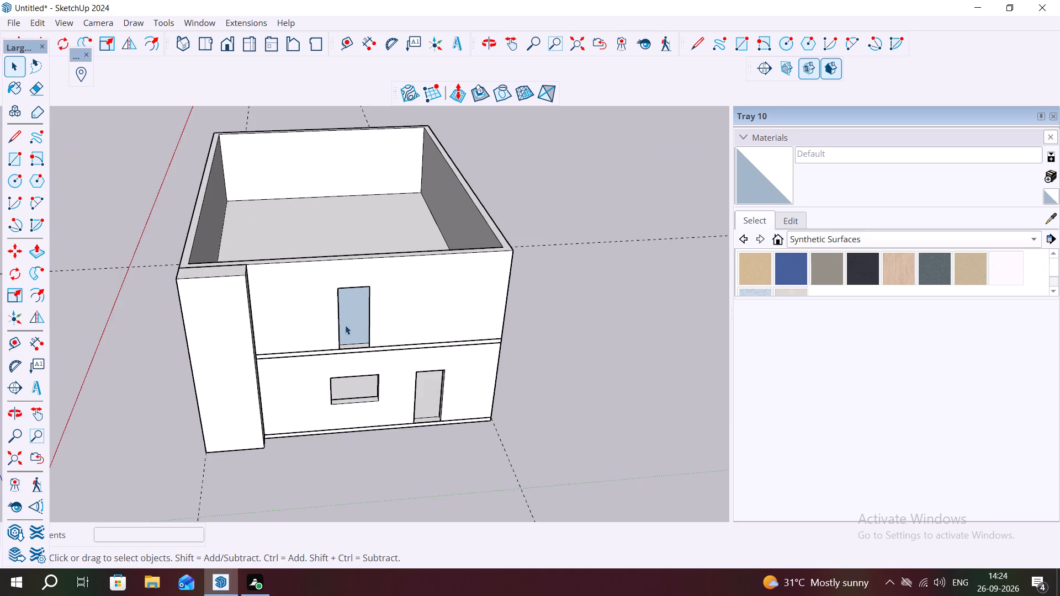
scroll(345, 325, up, 4)
click(352, 292)
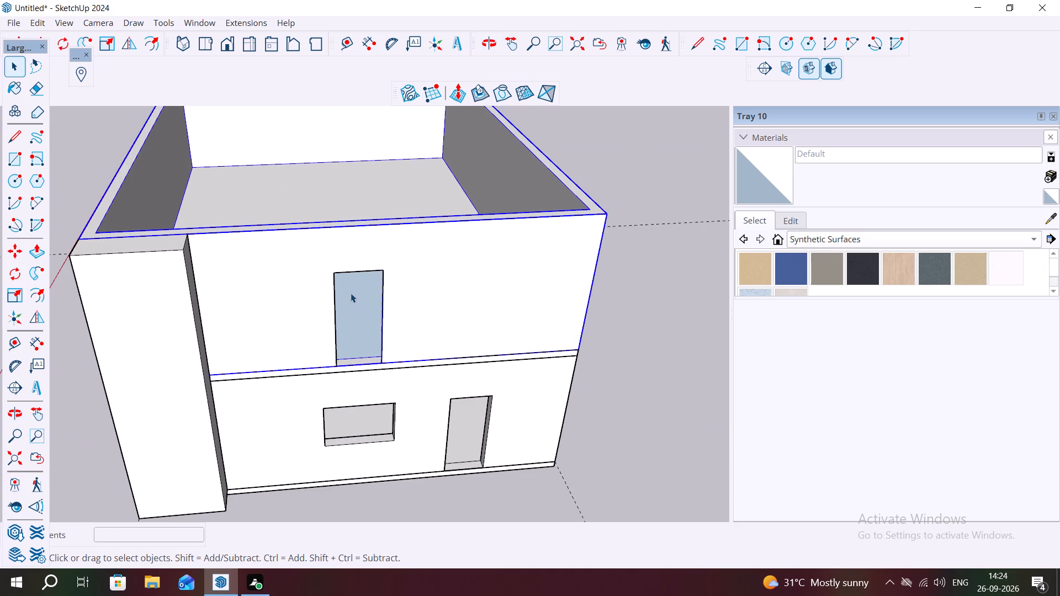
middle_drag(362, 285, 529, 412)
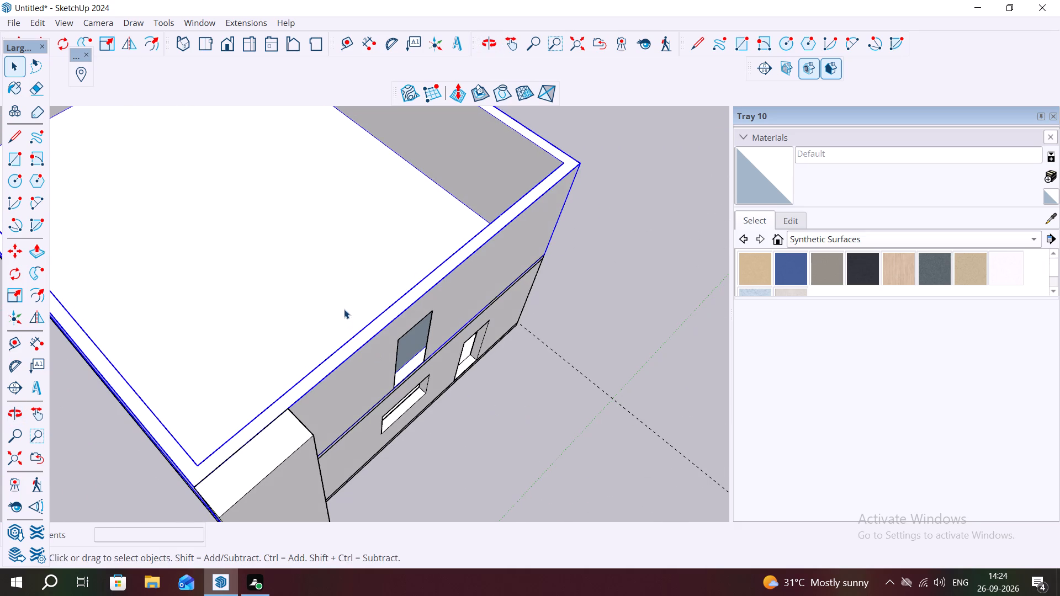
middle_drag(426, 349, 272, 268)
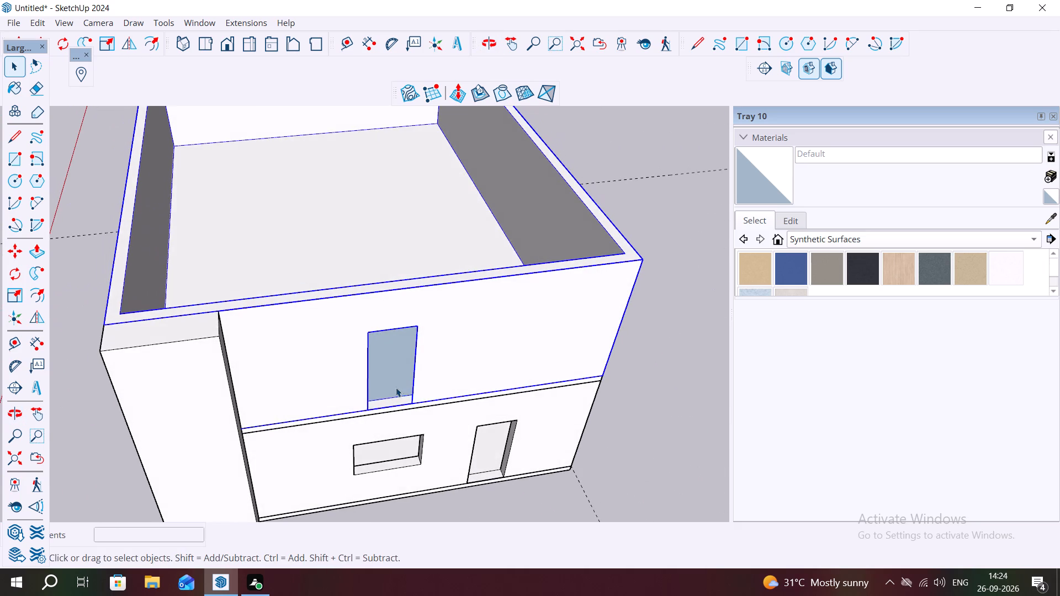
scroll(394, 384, up, 2)
middle_drag(373, 368, 189, 167)
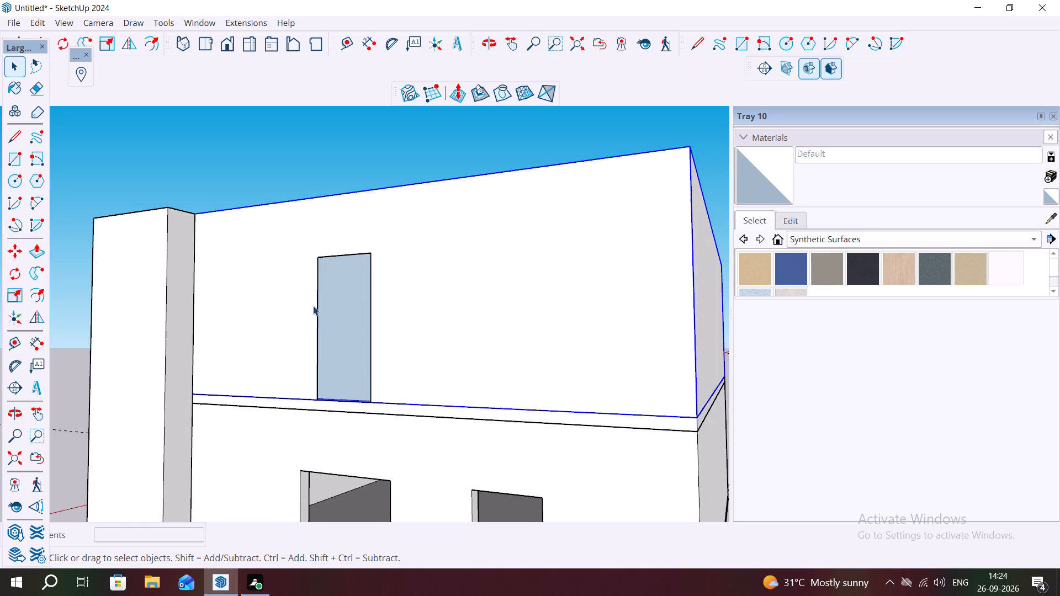
Undo the door-face cut and the door-shaped rectangle drawn inside the upper-storey wall group.
key(r)
middle_drag(346, 306, 441, 318)
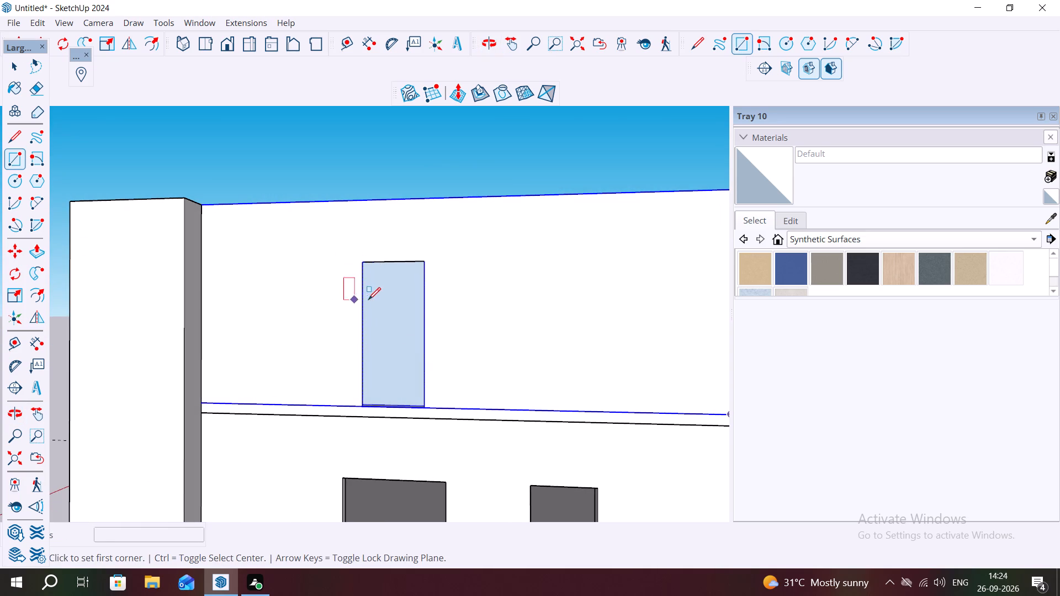
key(ctrl+z)
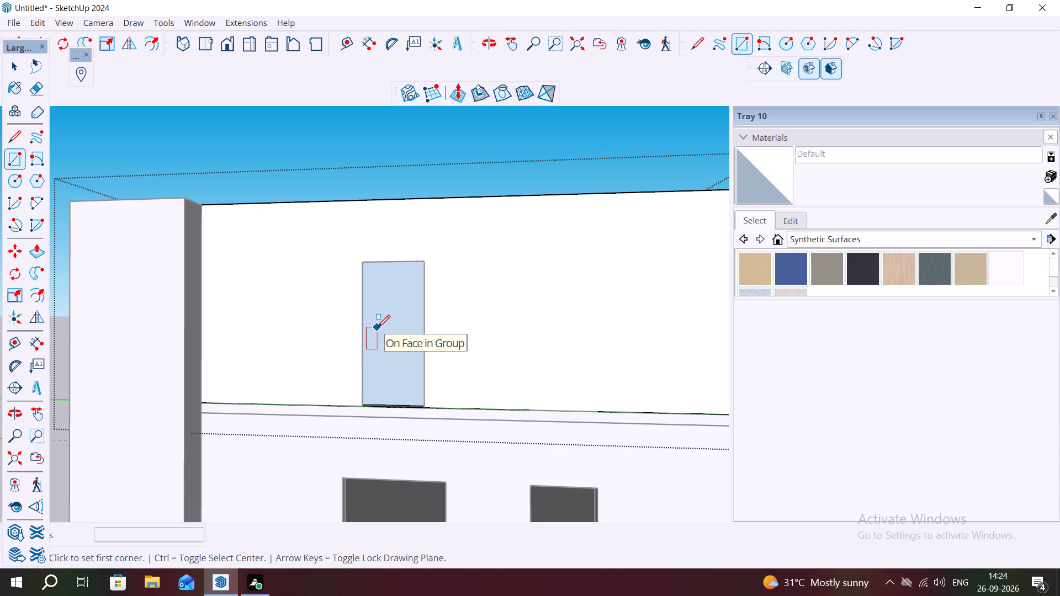
key(ctrl+z)
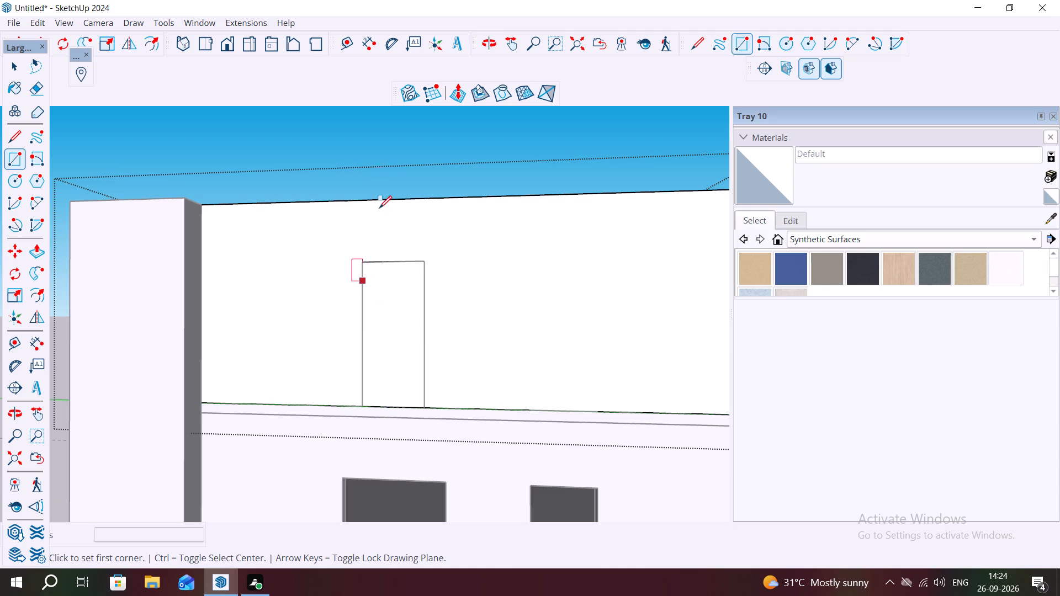
middle_drag(381, 185, 428, 340)
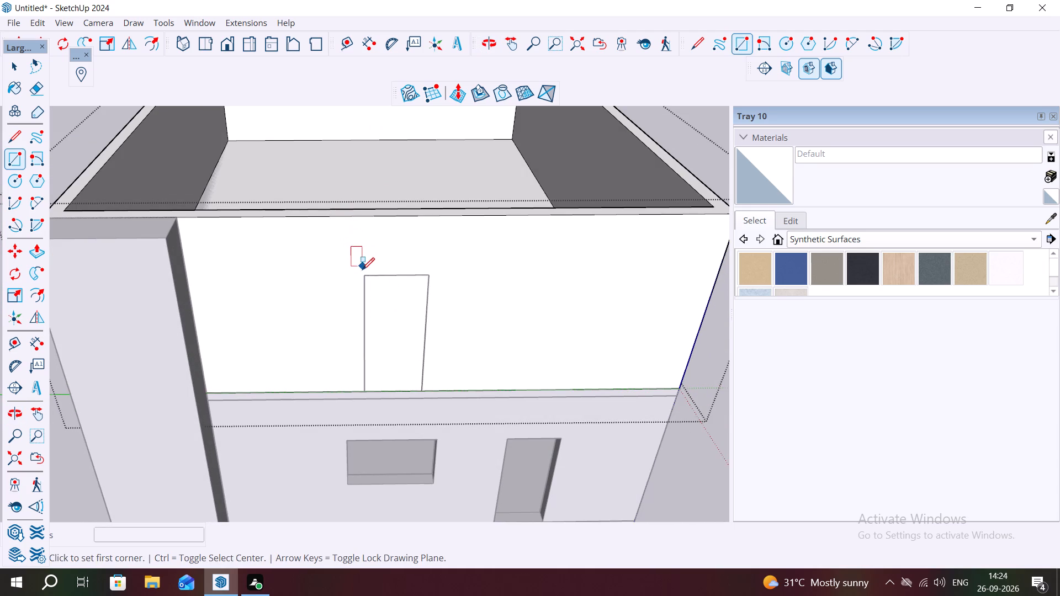
key(ctrl+z)
key(ctrl+z)
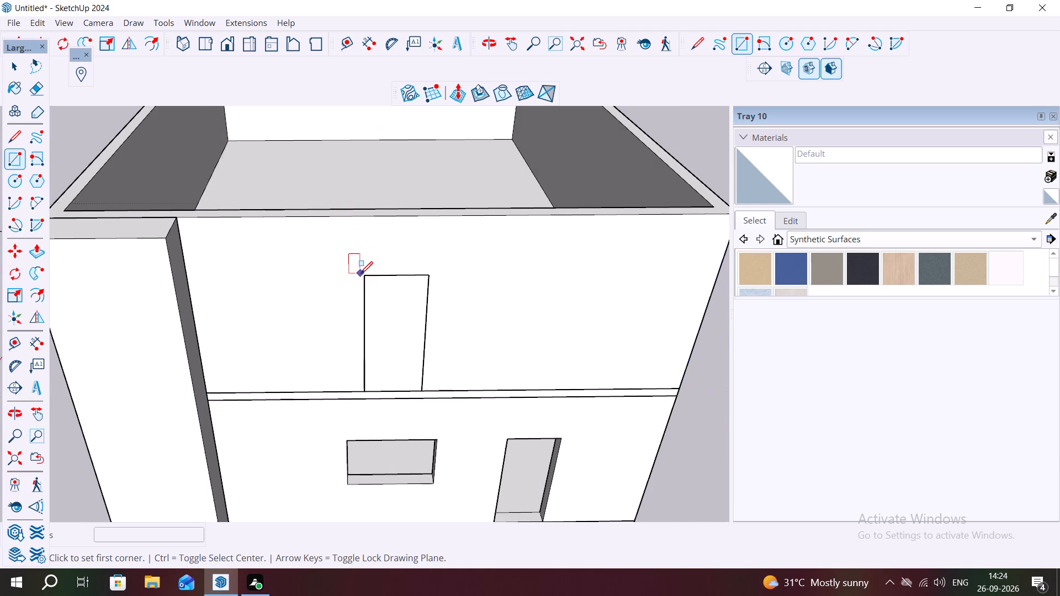
Draw a 9" by 3' rectangle from each upper corner of the door outline to the inner edge of the wall top.
click(364, 277)
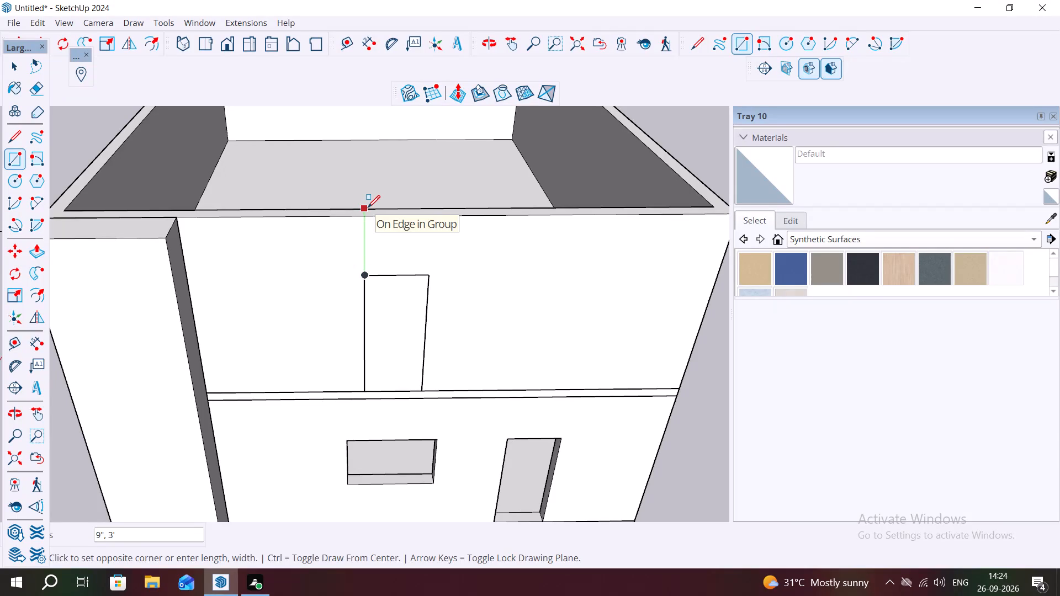
middle_drag(368, 207, 381, 300)
click(375, 325)
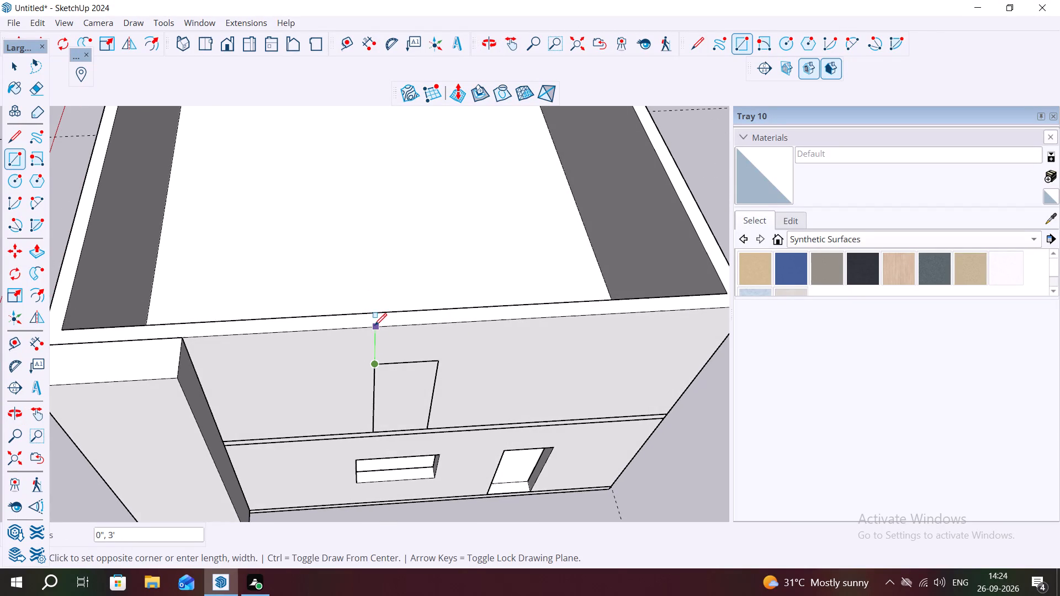
click(375, 312)
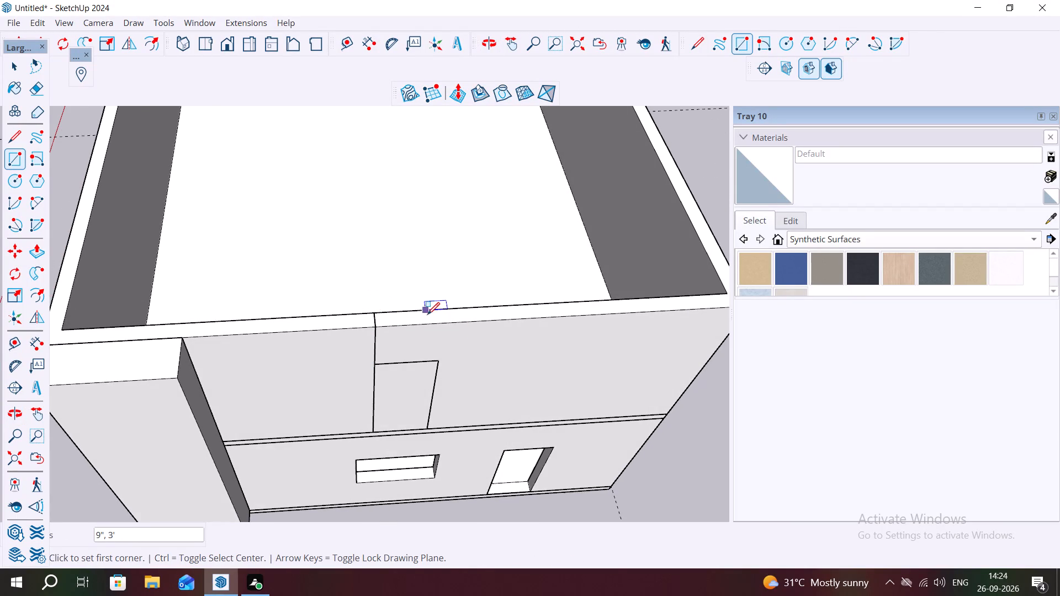
click(439, 358)
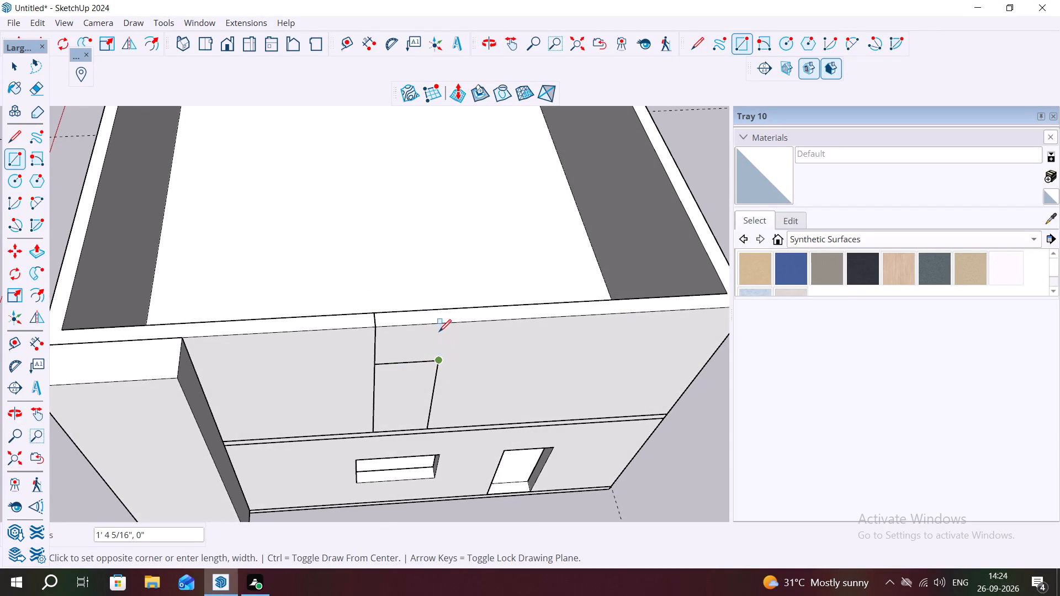
click(444, 320)
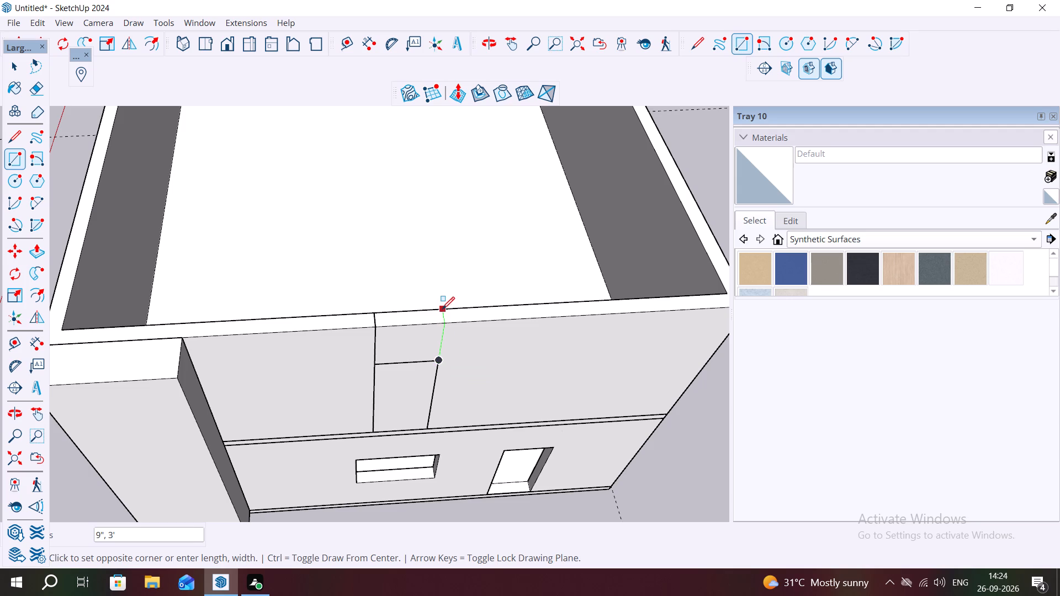
click(442, 309)
key(Escape)
key(space)
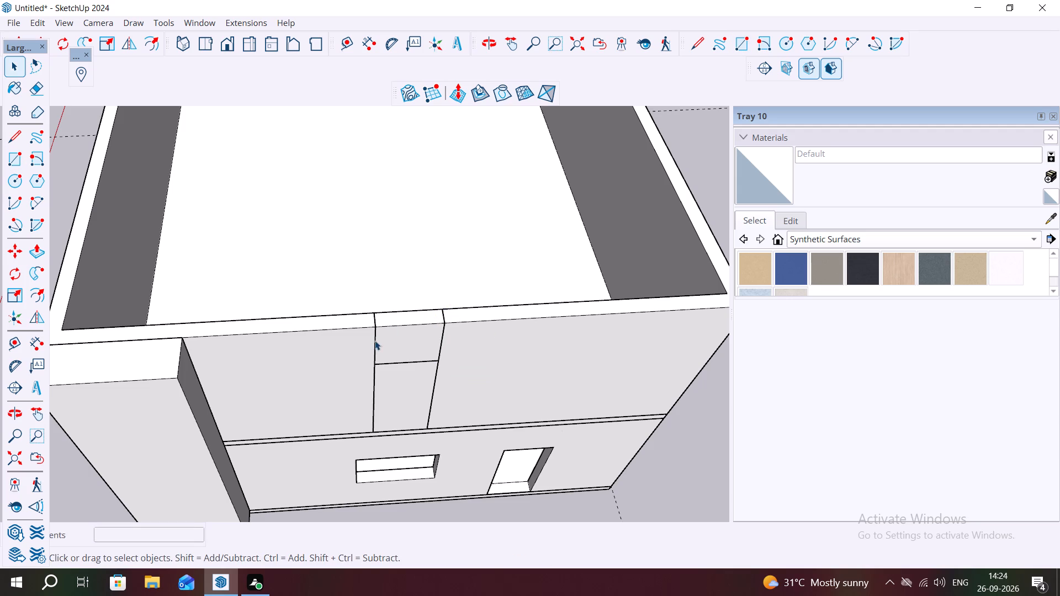
Delete the two vertical helper lines and the top and side lines of the door outline on the front wall.
click(374, 340)
key(Delete)
click(442, 336)
key(Delete)
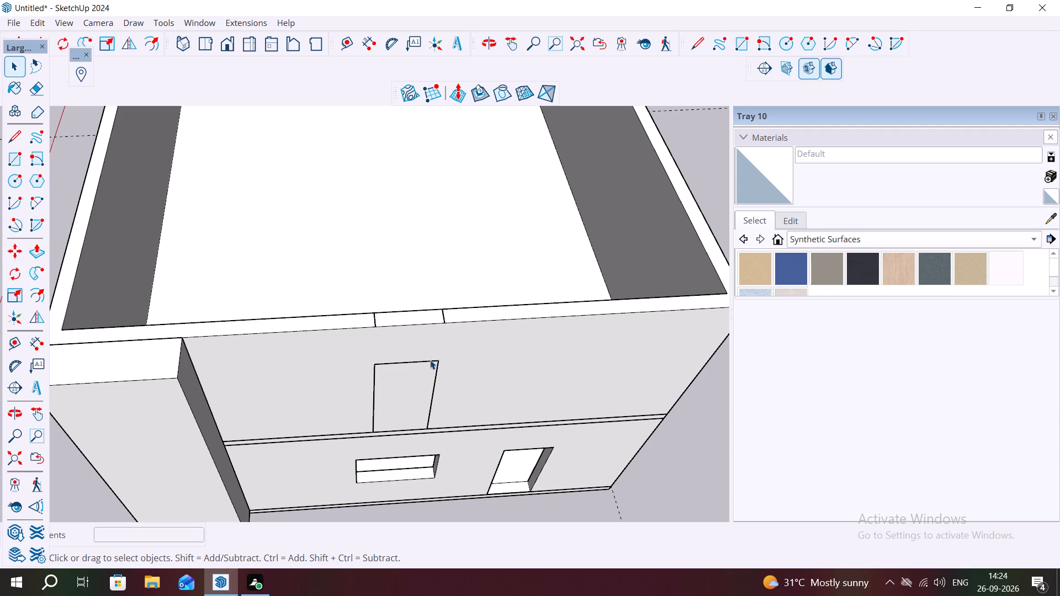
click(430, 360)
key(Delete)
click(437, 368)
key(Delete)
click(374, 387)
key(Delete)
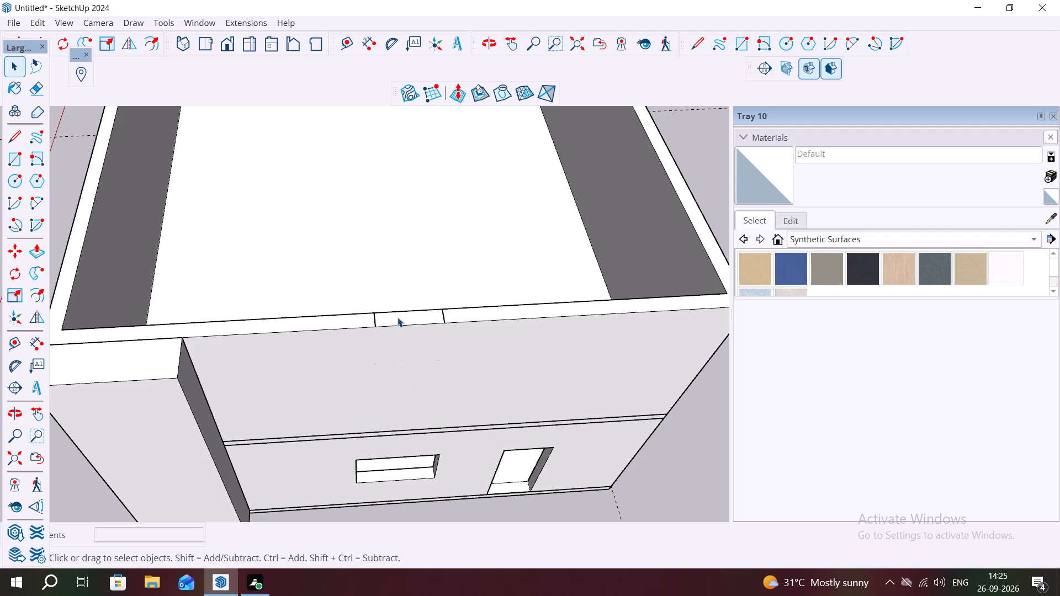
Open the upper-storey wall group and draw a 3' by 9" rectangle on the front wall's top between the two door-width marks.
click(399, 318)
middle_drag(340, 191, 272, 69)
middle_drag(375, 272, 455, 451)
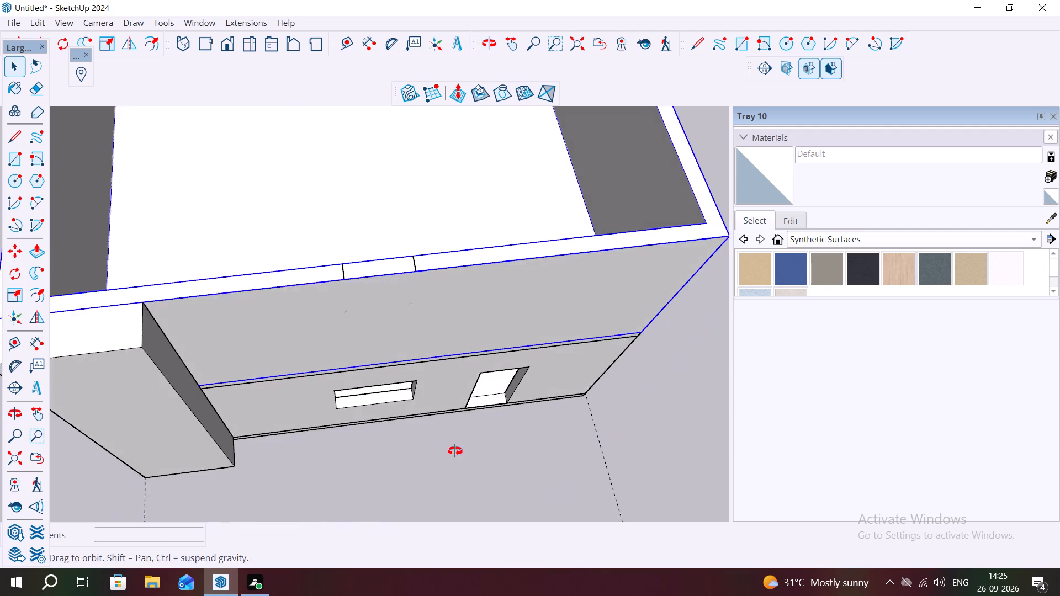
middle_drag(455, 451, 455, 451)
middle_drag(397, 318, 410, 391)
key(space)
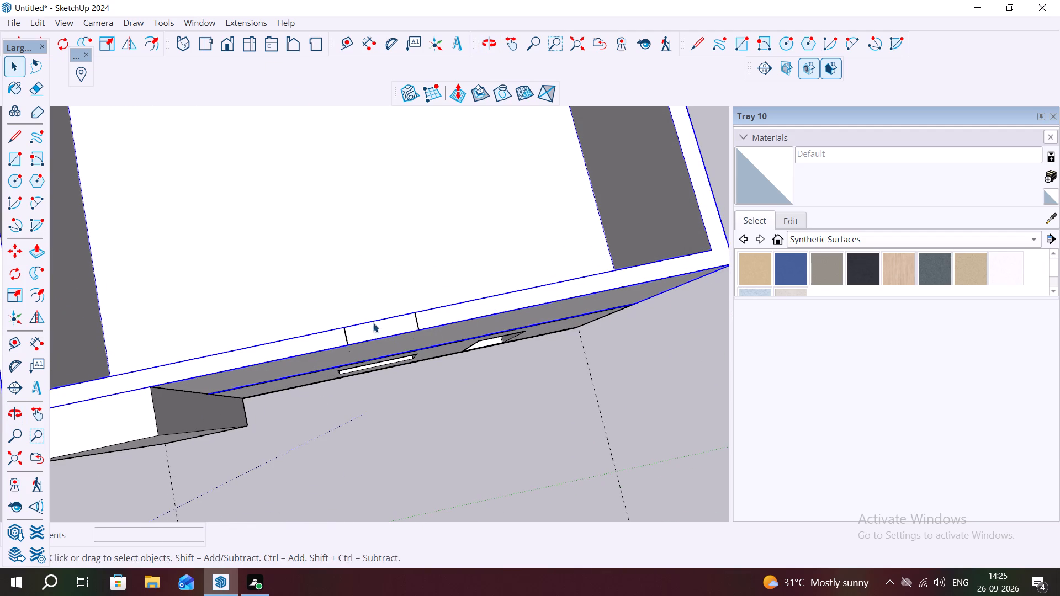
double_click(375, 329)
click(375, 329)
triple_click(375, 330)
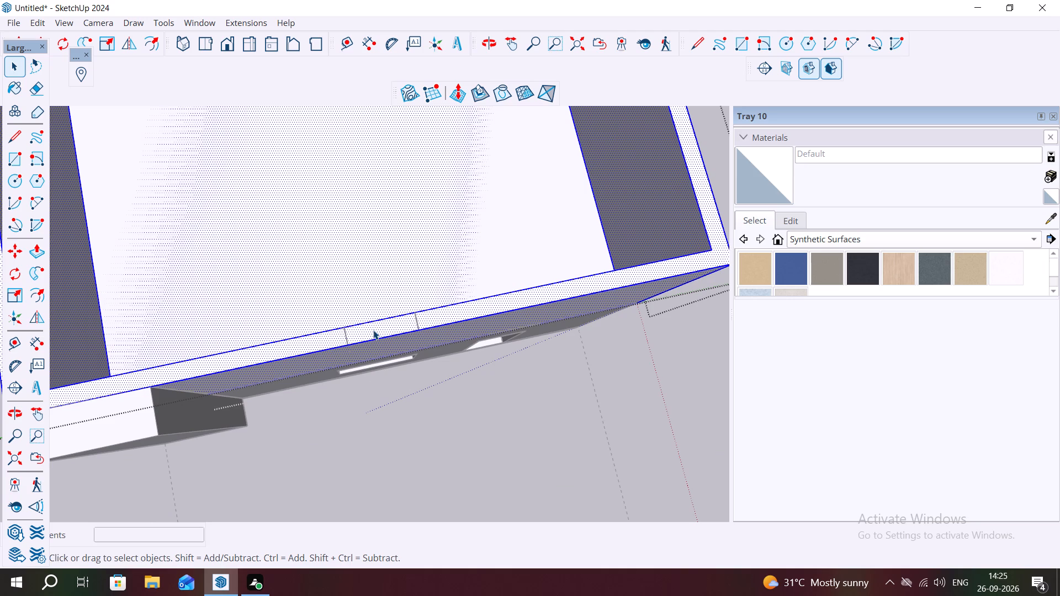
key(r)
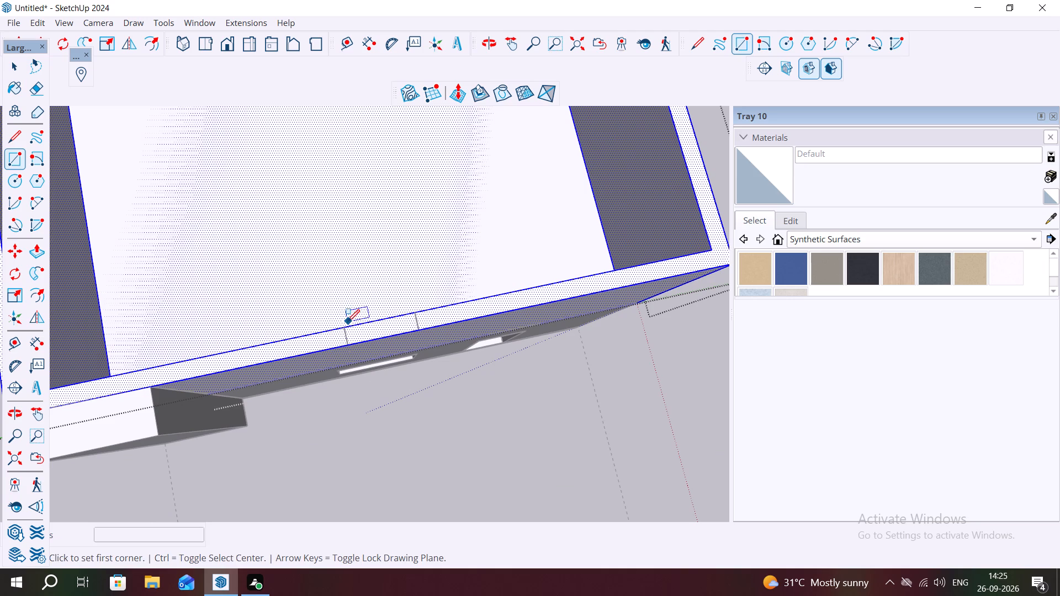
click(345, 328)
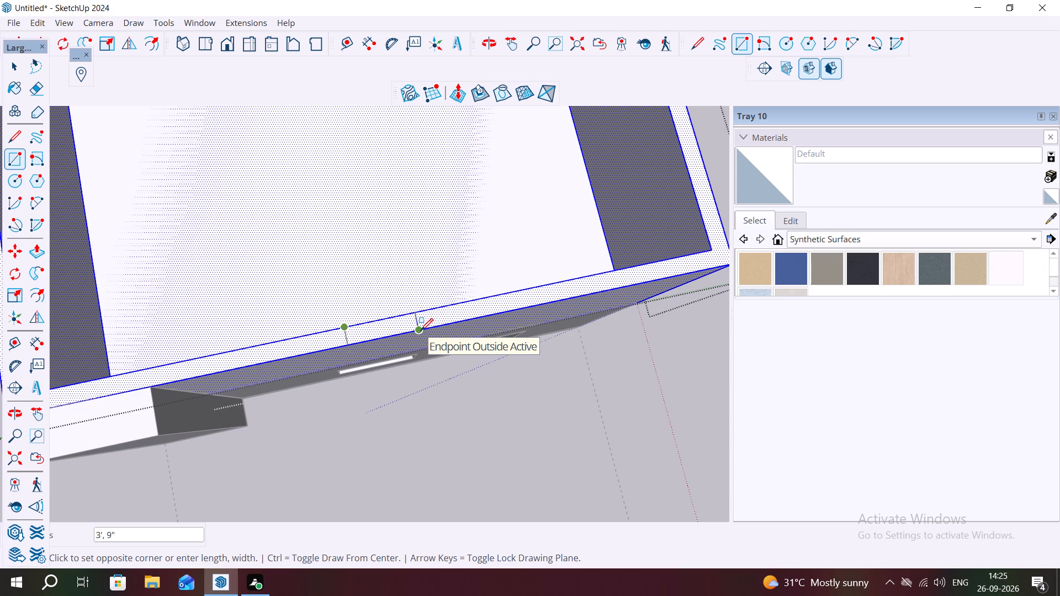
click(421, 331)
key(space)
Push the 3' by 9" face down 10' to cut a full-height gap in the upper-storey front wall.
click(384, 330)
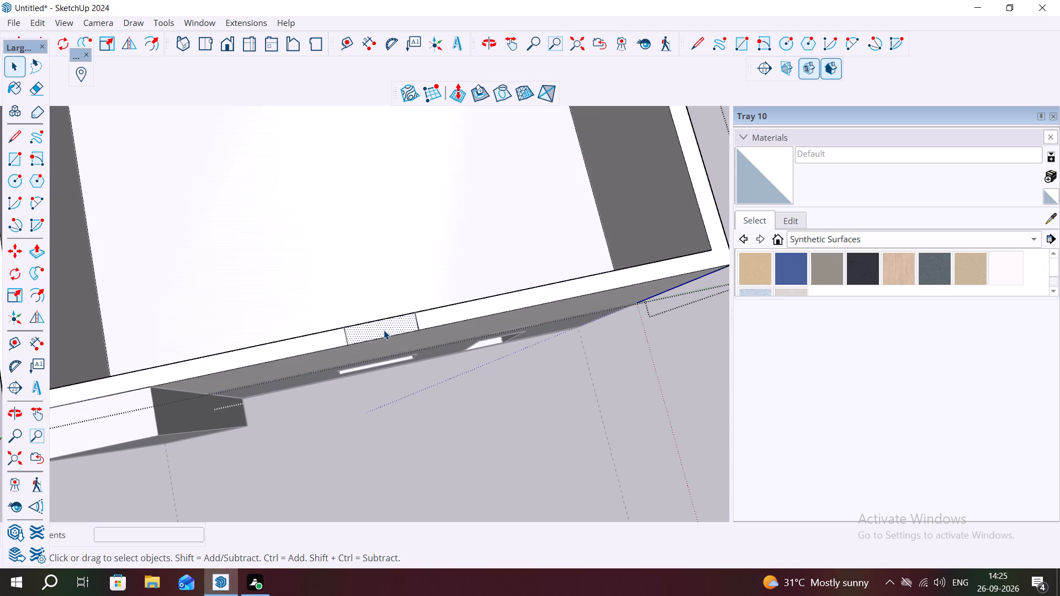
key(p)
click(383, 327)
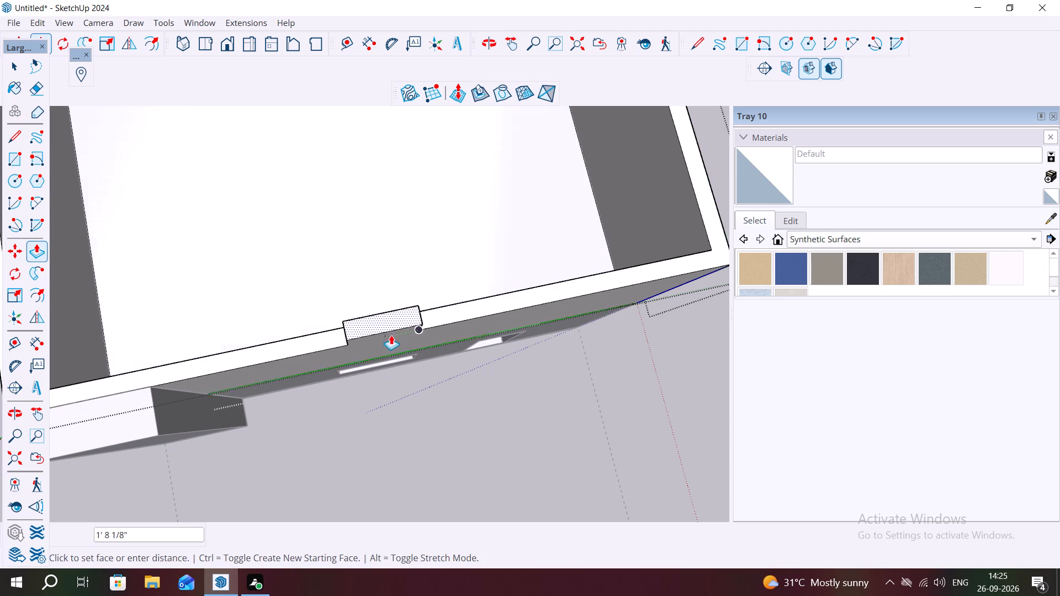
middle_drag(374, 366, 310, 309)
click(353, 371)
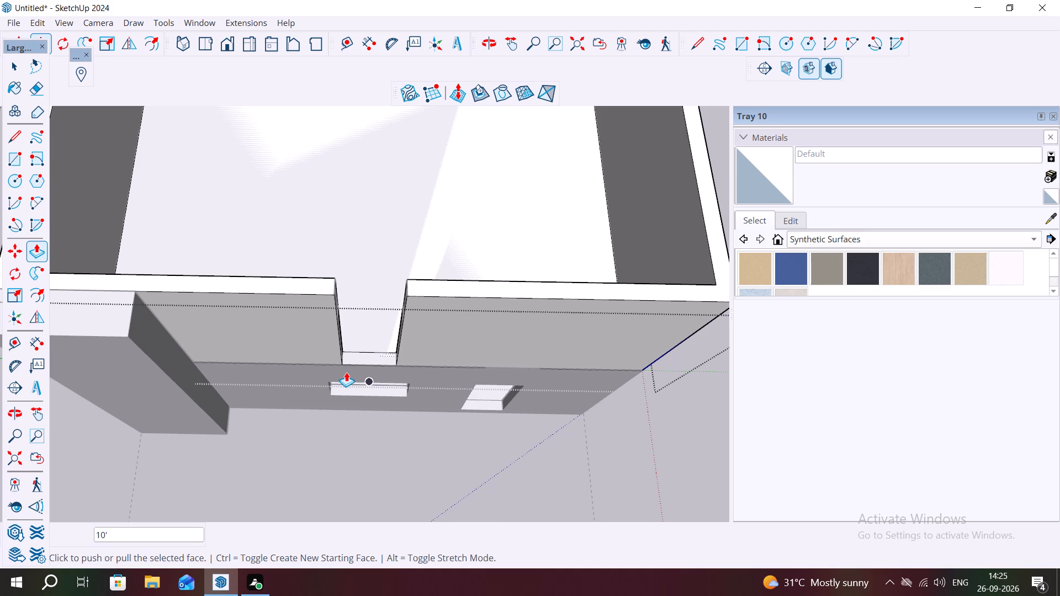
key(Escape)
key(space)
Draw a 9" by 3' rectangle on the side face of the gap, starting at the top of the wall.
middle_drag(362, 307, 284, 280)
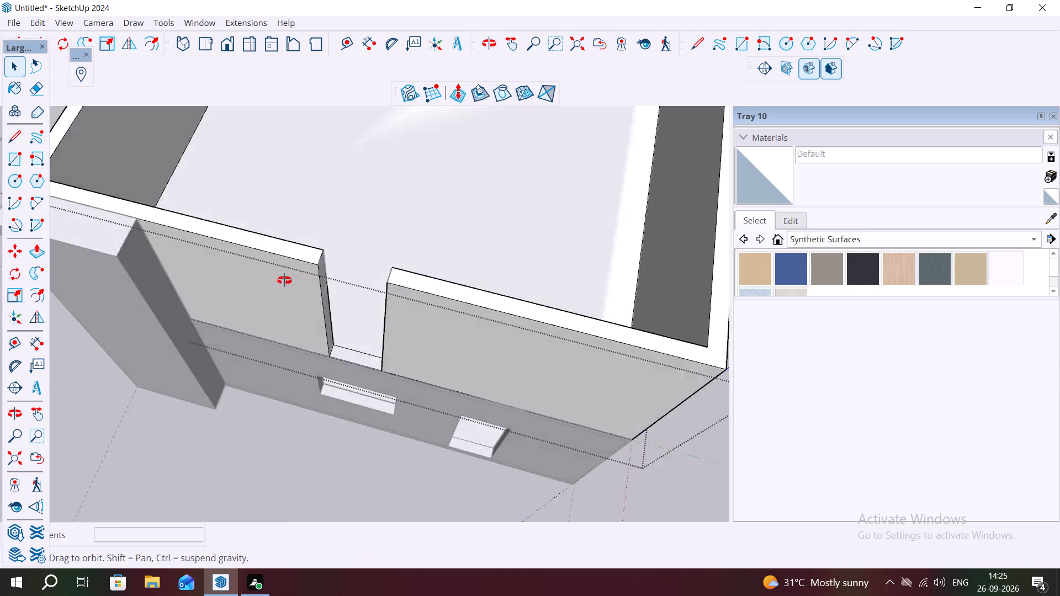
middle_drag(284, 280, 243, 270)
scroll(320, 244, up, 3)
middle_drag(318, 243, 241, 225)
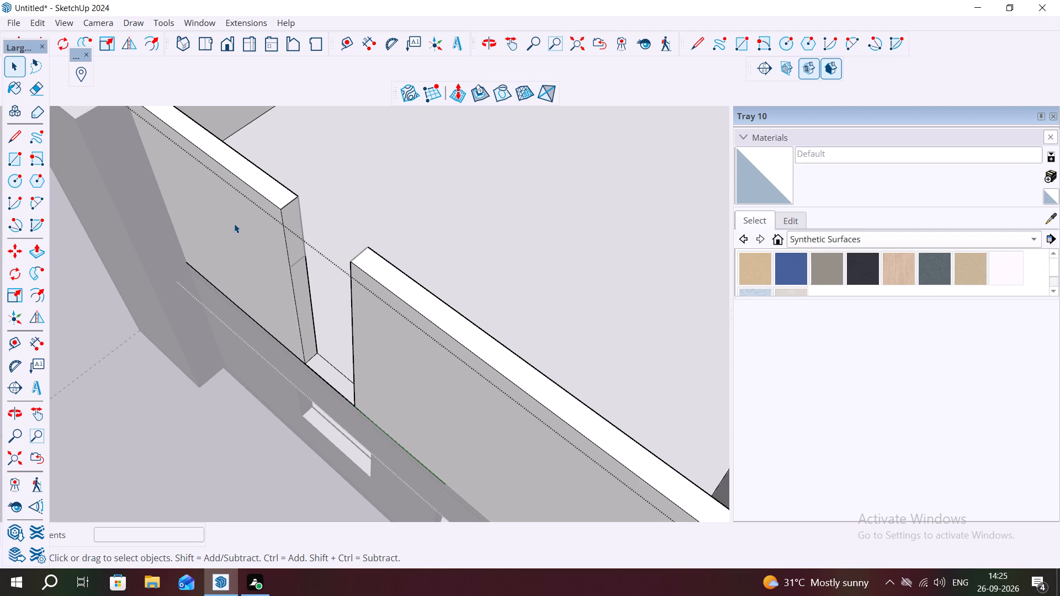
key(r)
click(279, 207)
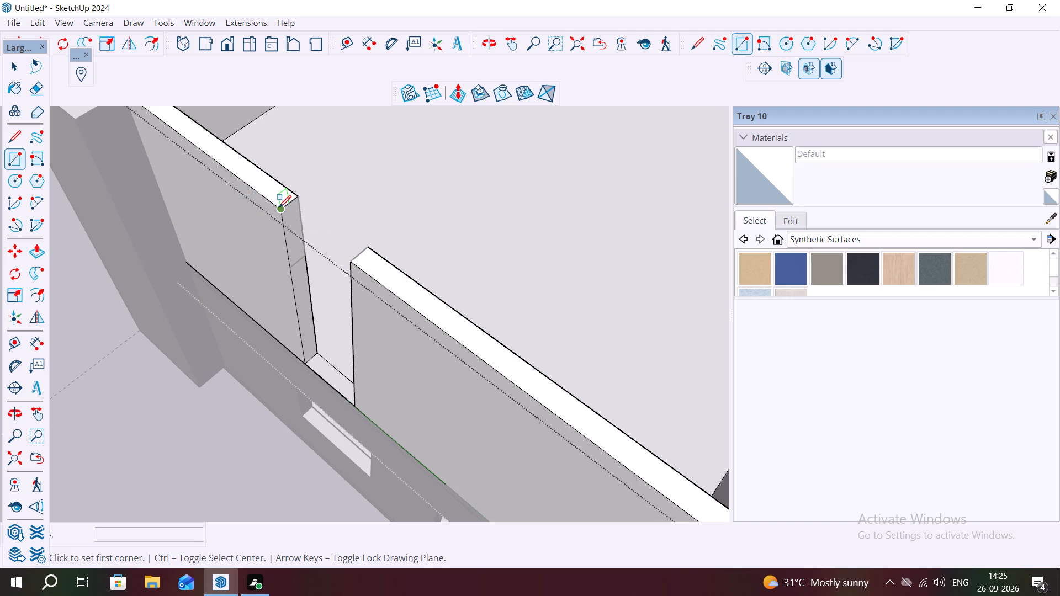
click(308, 258)
key(space)
Retrace the rectangle at the top of the gap's side face from its outer corner to the opposite lower corner.
double_click(294, 253)
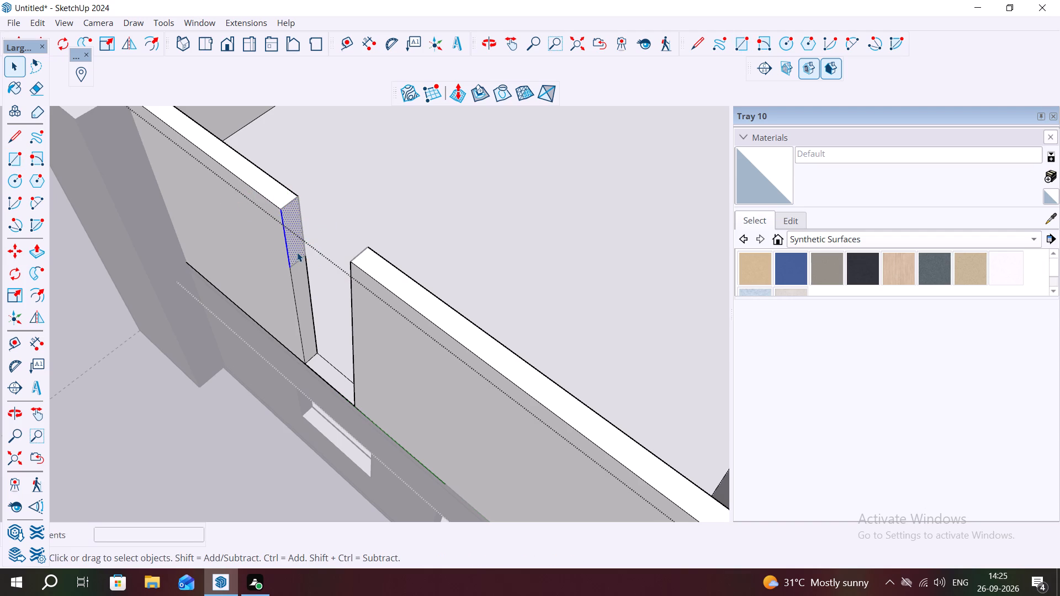
triple_click(297, 252)
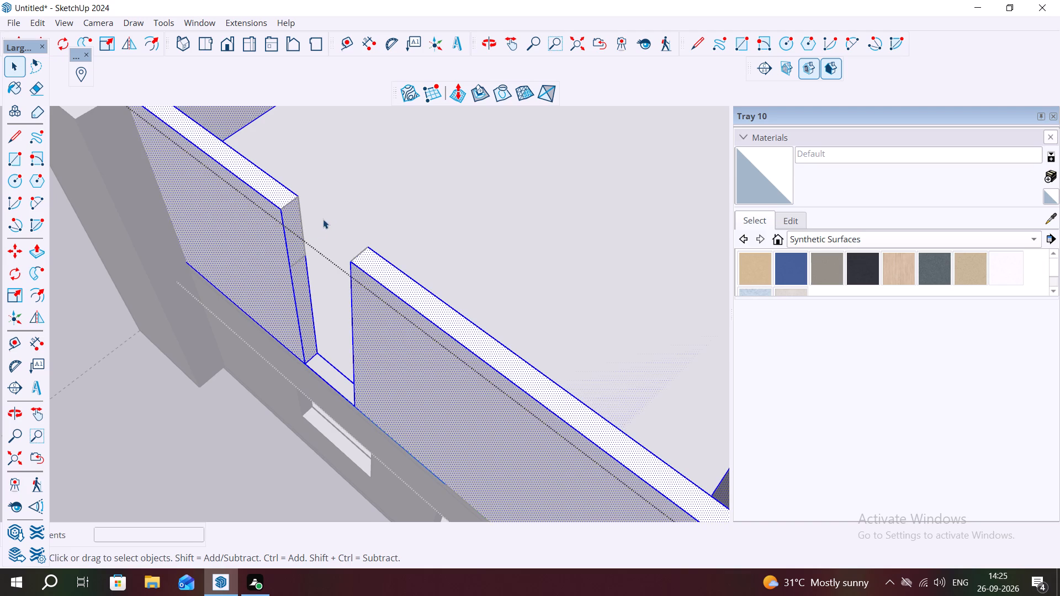
click(325, 219)
middle_drag(291, 257, 216, 285)
scroll(310, 252, up, 1)
scroll(311, 252, down, 1)
scroll(311, 252, up, 5)
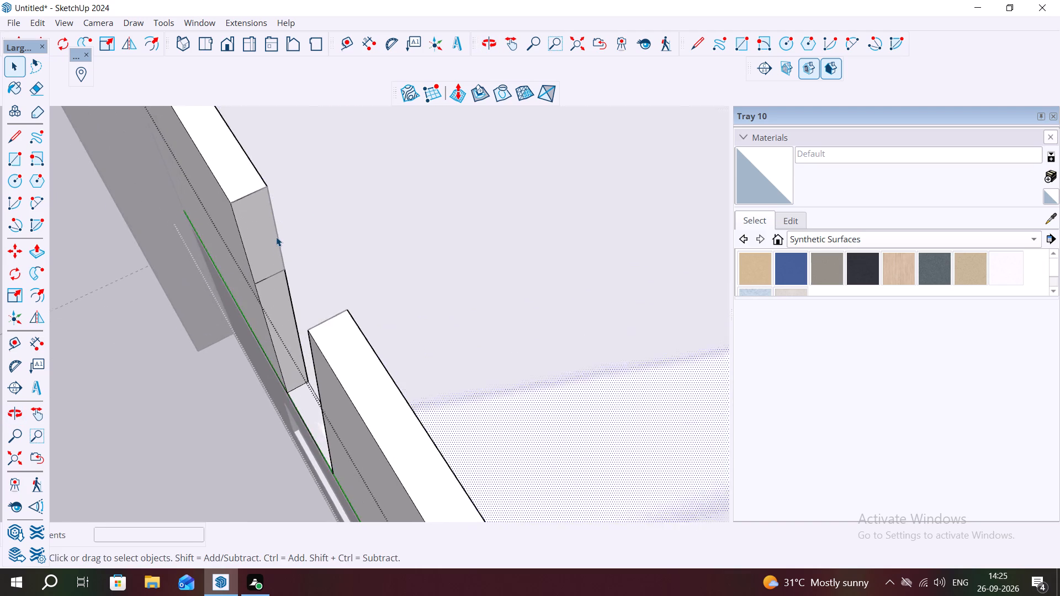
scroll(276, 237, down, 1)
scroll(276, 237, up, 1)
middle_drag(272, 235, 176, 209)
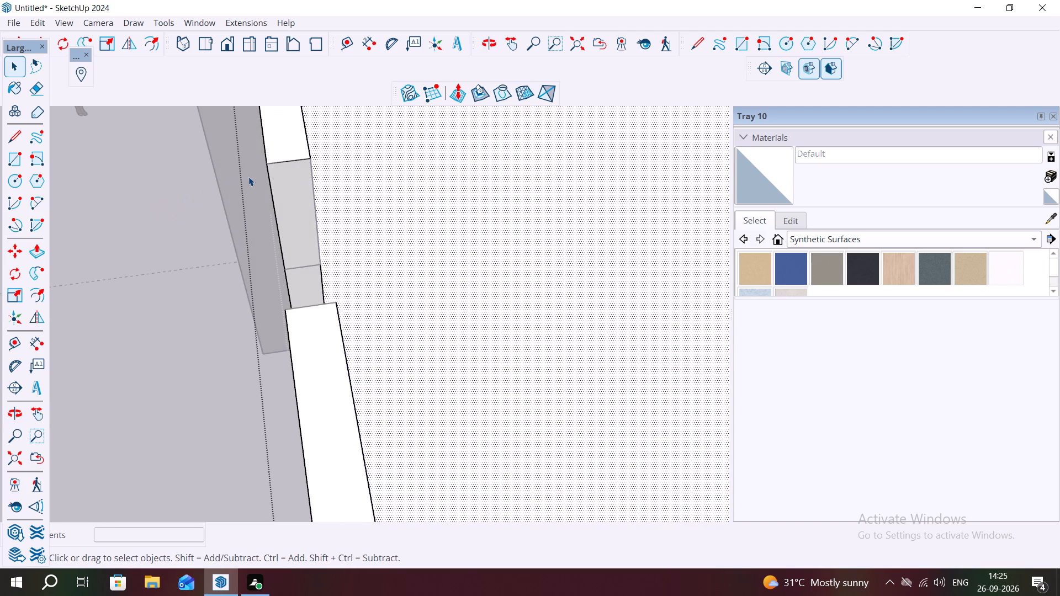
key(r)
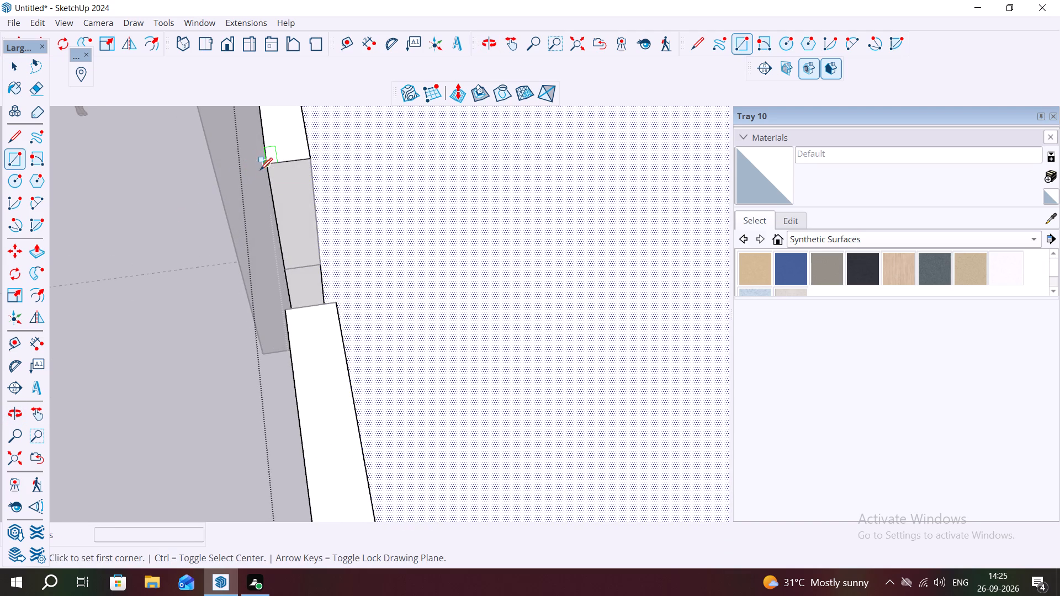
click(271, 168)
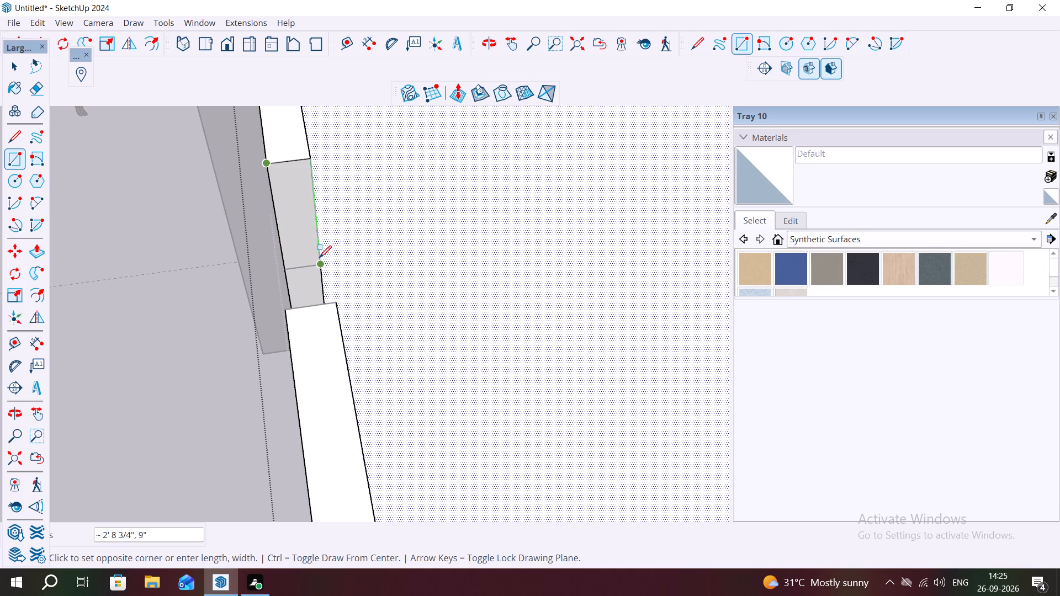
click(322, 263)
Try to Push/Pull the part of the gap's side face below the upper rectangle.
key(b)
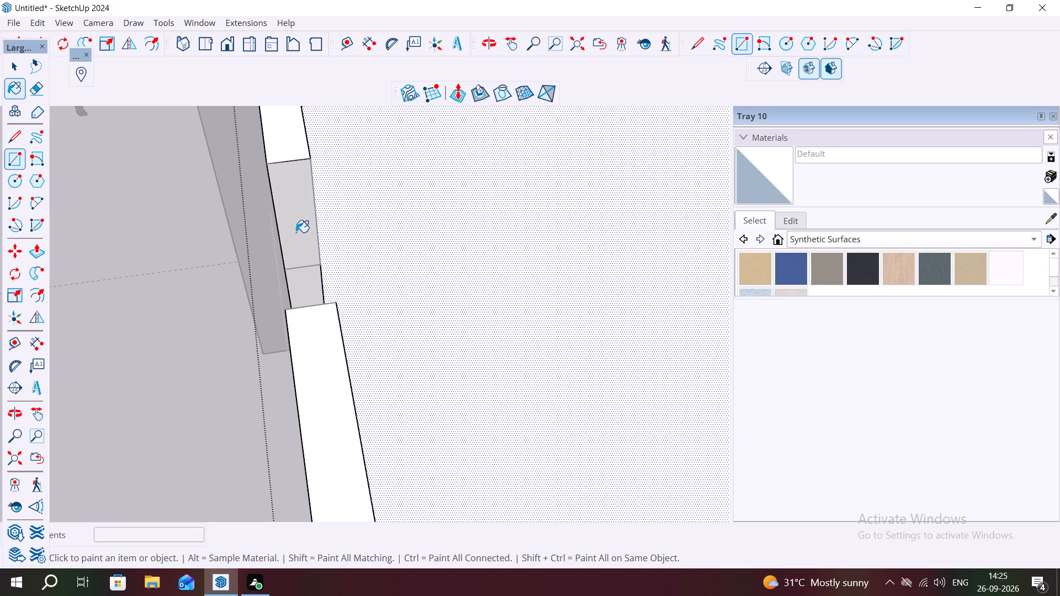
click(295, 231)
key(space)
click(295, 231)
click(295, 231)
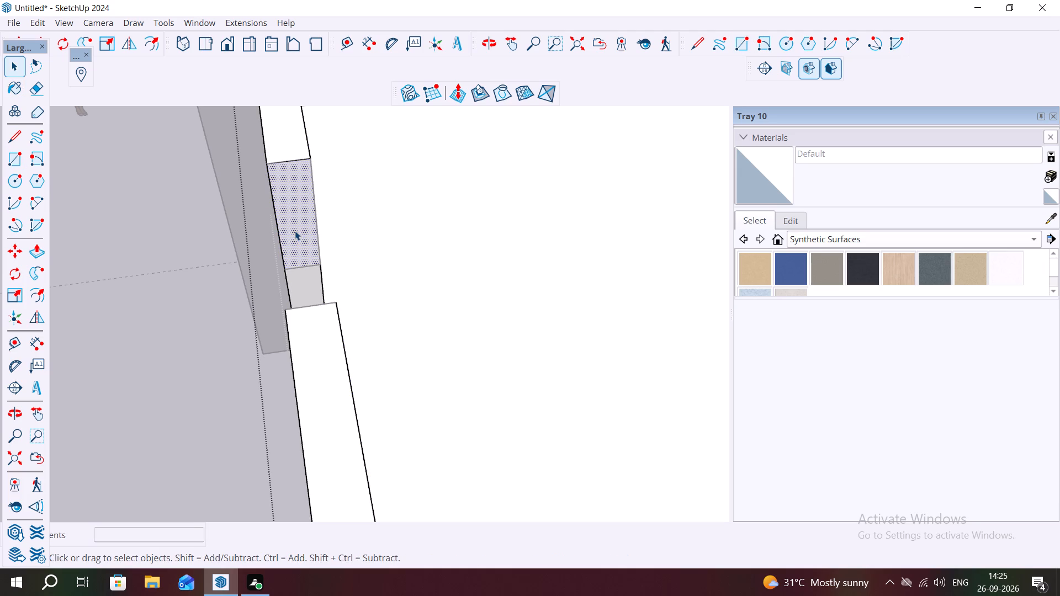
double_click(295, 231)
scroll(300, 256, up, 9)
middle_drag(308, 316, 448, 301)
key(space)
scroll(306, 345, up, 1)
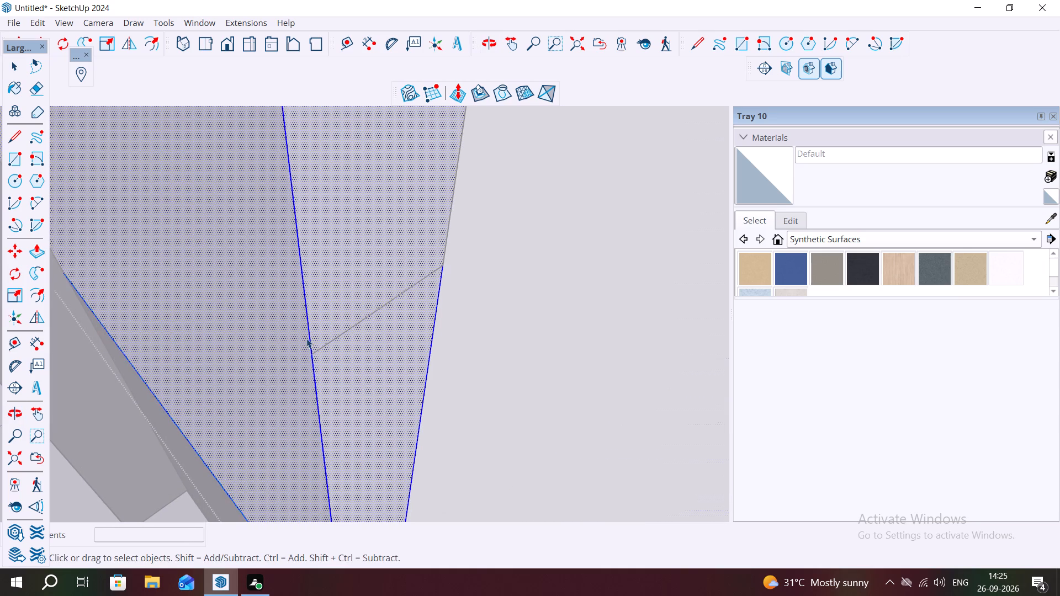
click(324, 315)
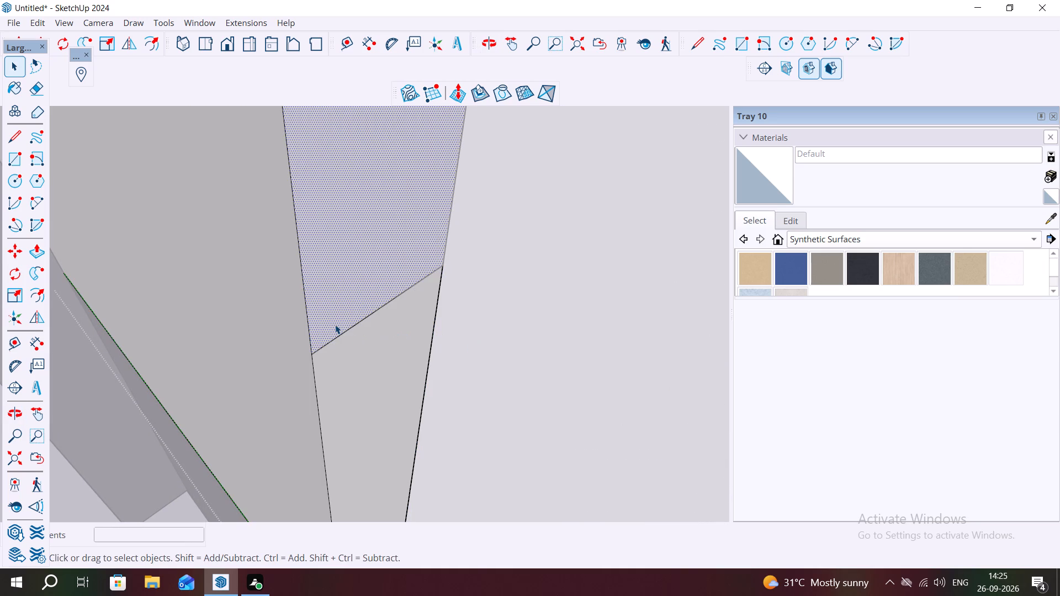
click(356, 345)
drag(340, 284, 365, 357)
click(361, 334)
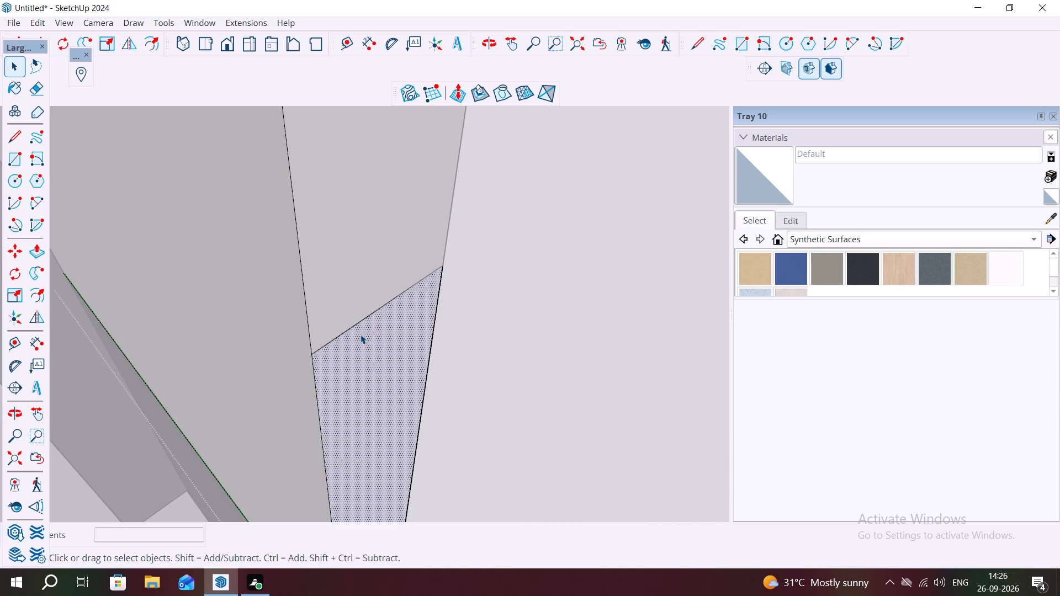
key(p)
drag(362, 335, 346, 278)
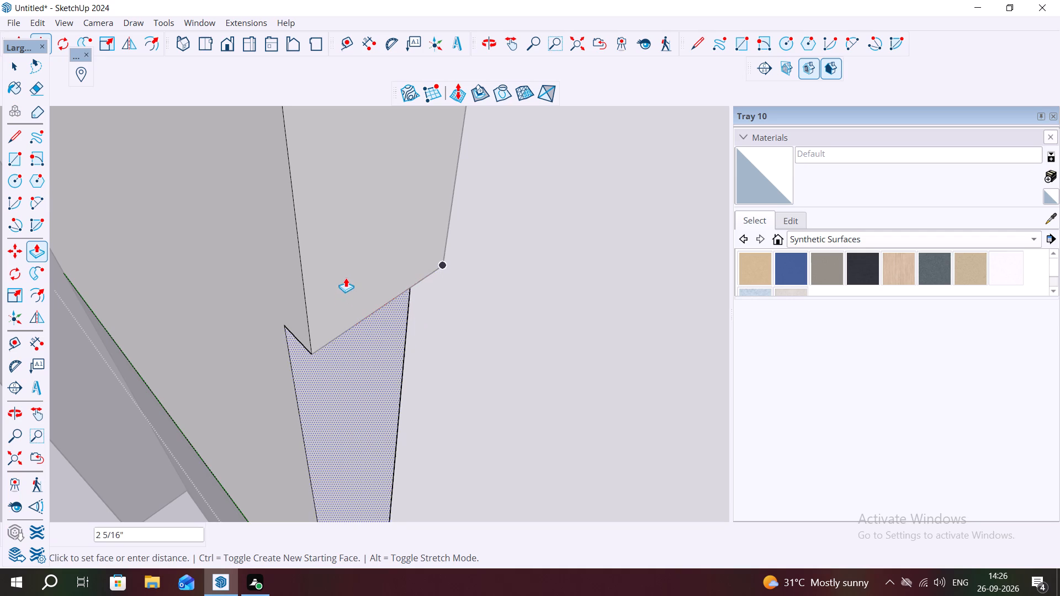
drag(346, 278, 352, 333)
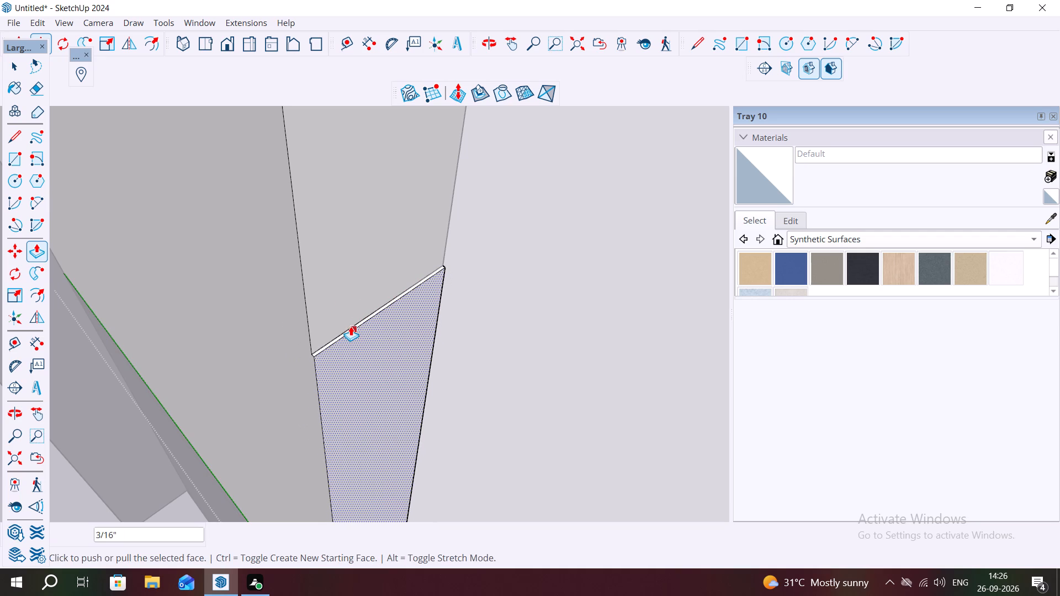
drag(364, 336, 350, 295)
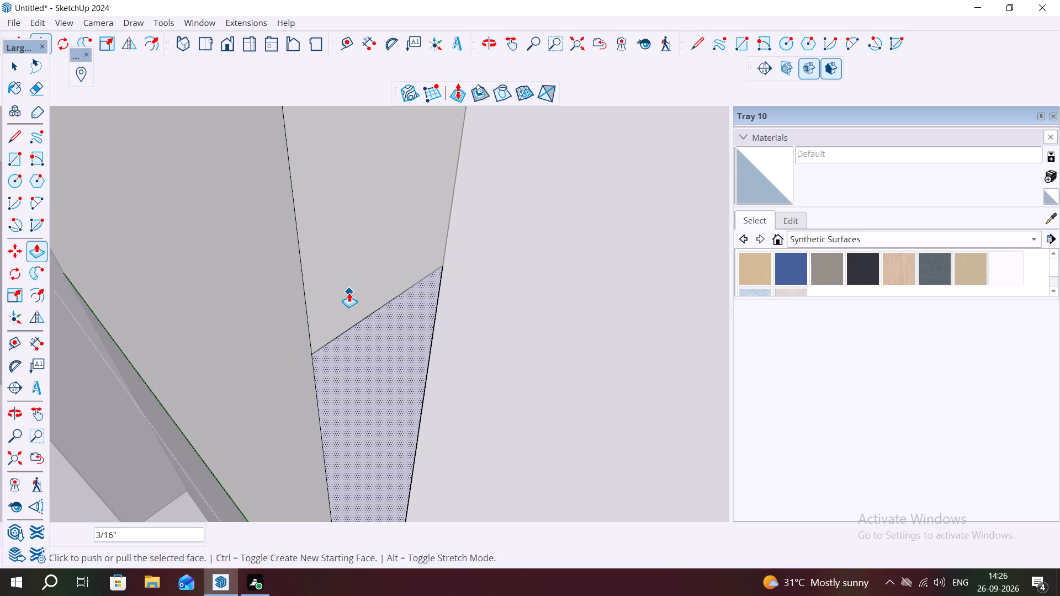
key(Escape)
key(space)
Draw a rectangle about 3' 9" high and 9" wide at the bottom of the gap's side face.
scroll(362, 263, down, 4)
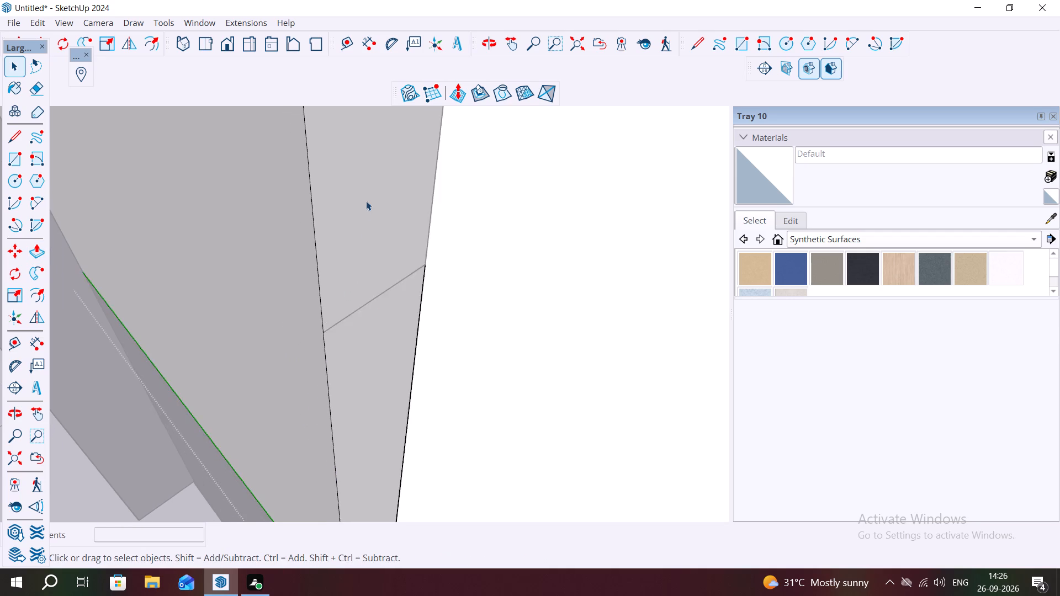
scroll(366, 201, down, 6)
middle_drag(414, 366, 372, 327)
scroll(372, 321, down, 1)
scroll(376, 316, up, 1)
scroll(375, 316, down, 1)
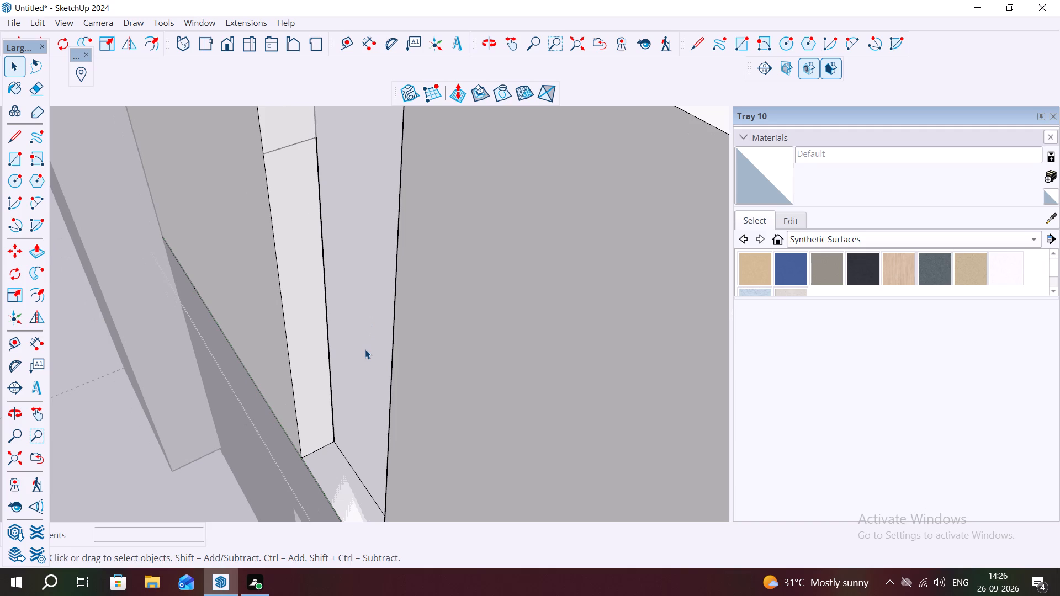
key(r)
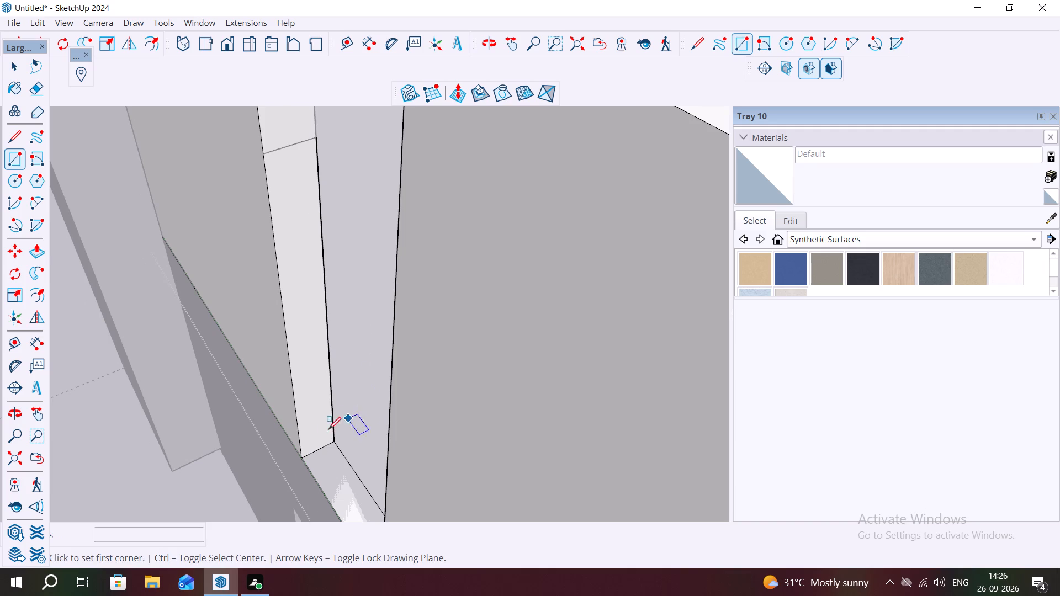
click(303, 456)
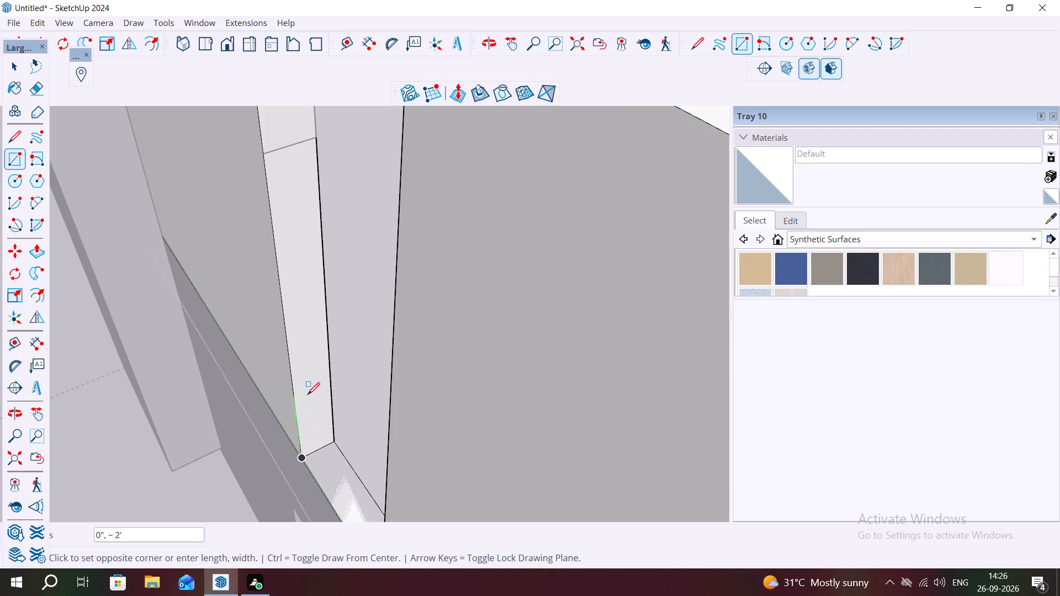
click(325, 315)
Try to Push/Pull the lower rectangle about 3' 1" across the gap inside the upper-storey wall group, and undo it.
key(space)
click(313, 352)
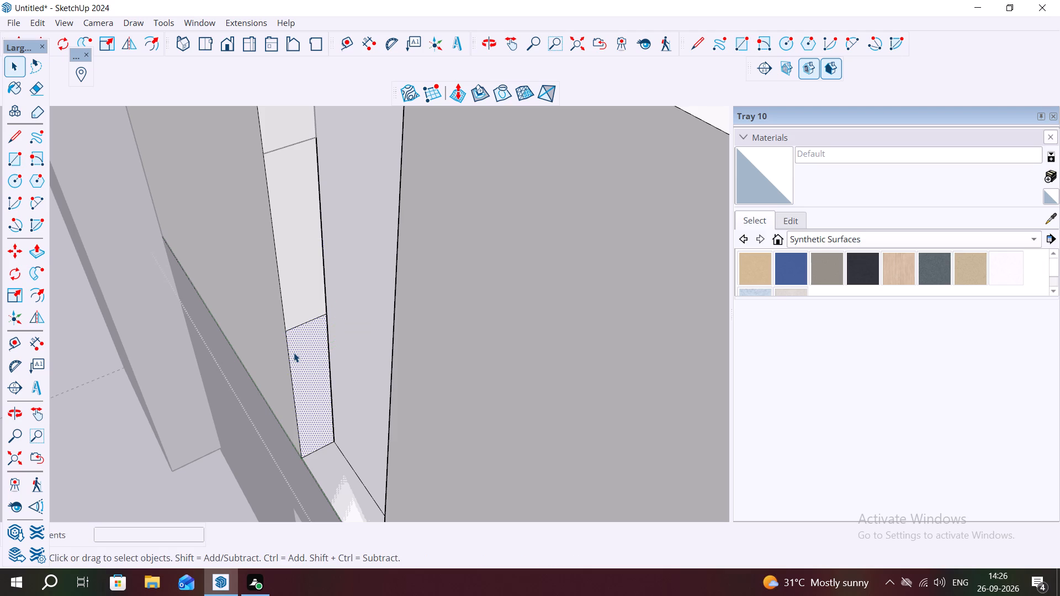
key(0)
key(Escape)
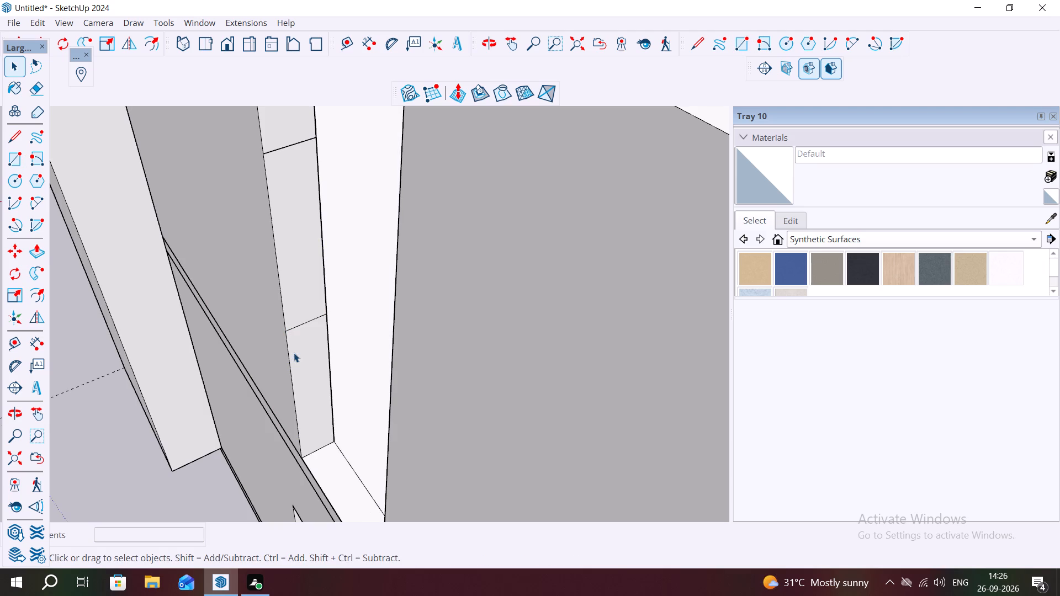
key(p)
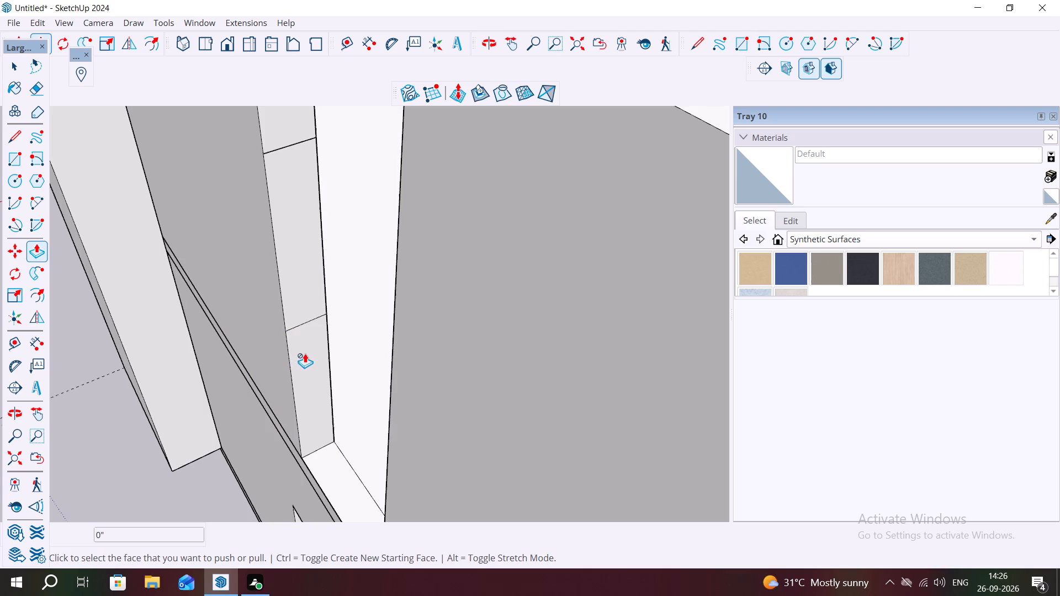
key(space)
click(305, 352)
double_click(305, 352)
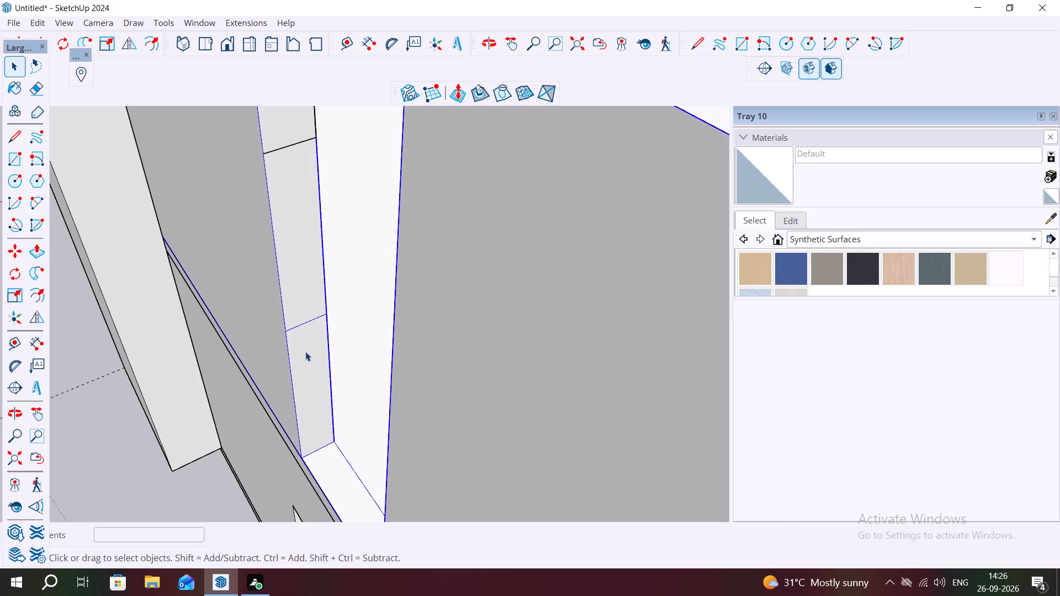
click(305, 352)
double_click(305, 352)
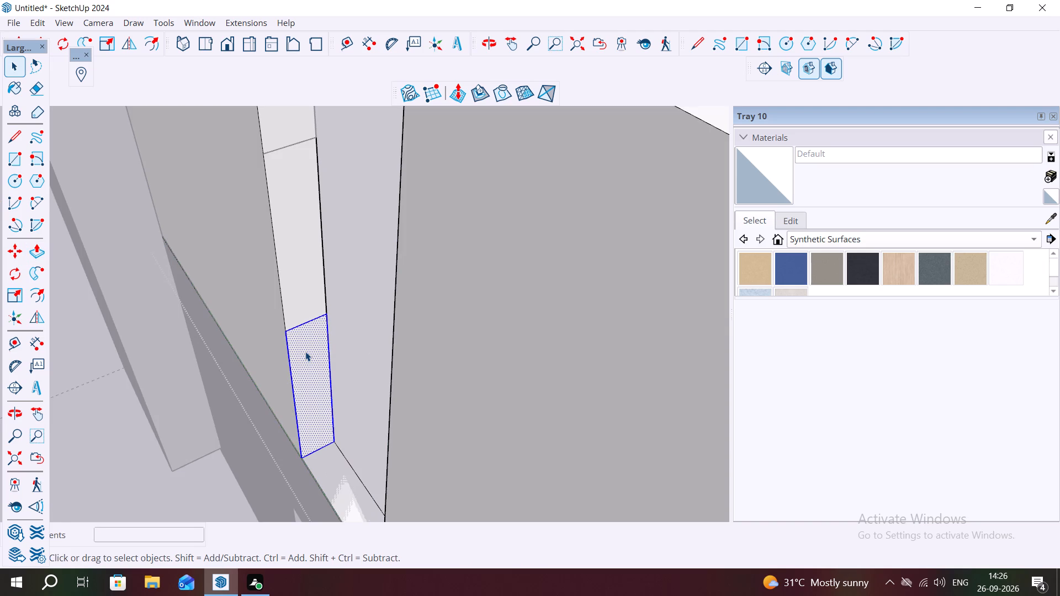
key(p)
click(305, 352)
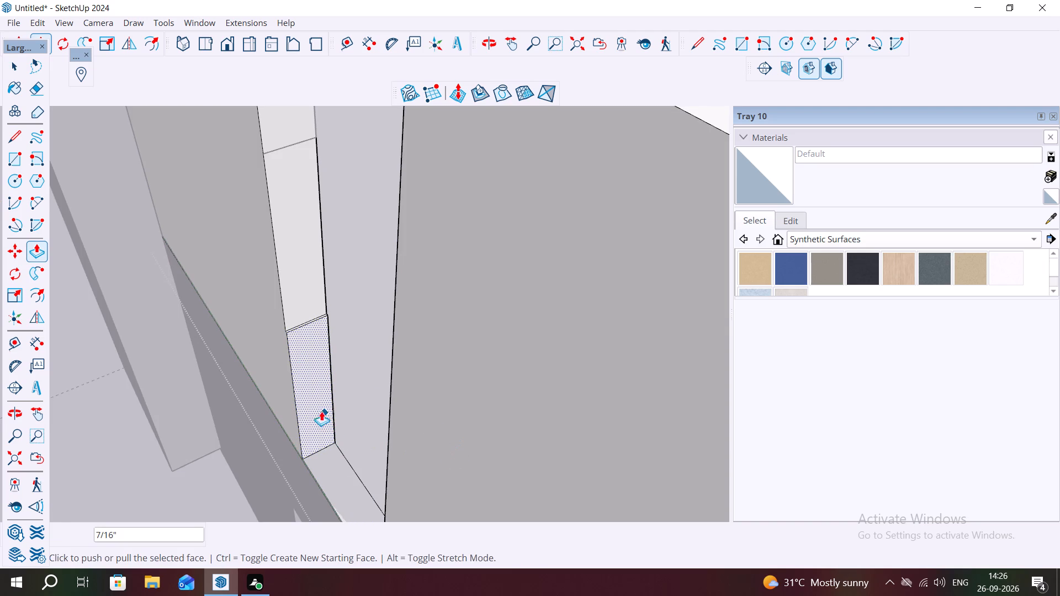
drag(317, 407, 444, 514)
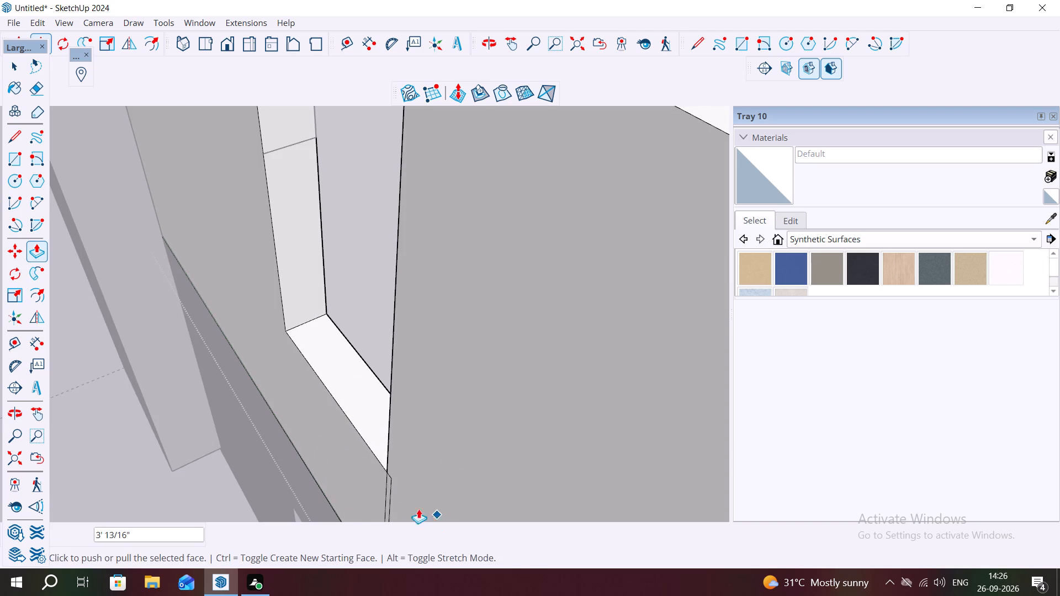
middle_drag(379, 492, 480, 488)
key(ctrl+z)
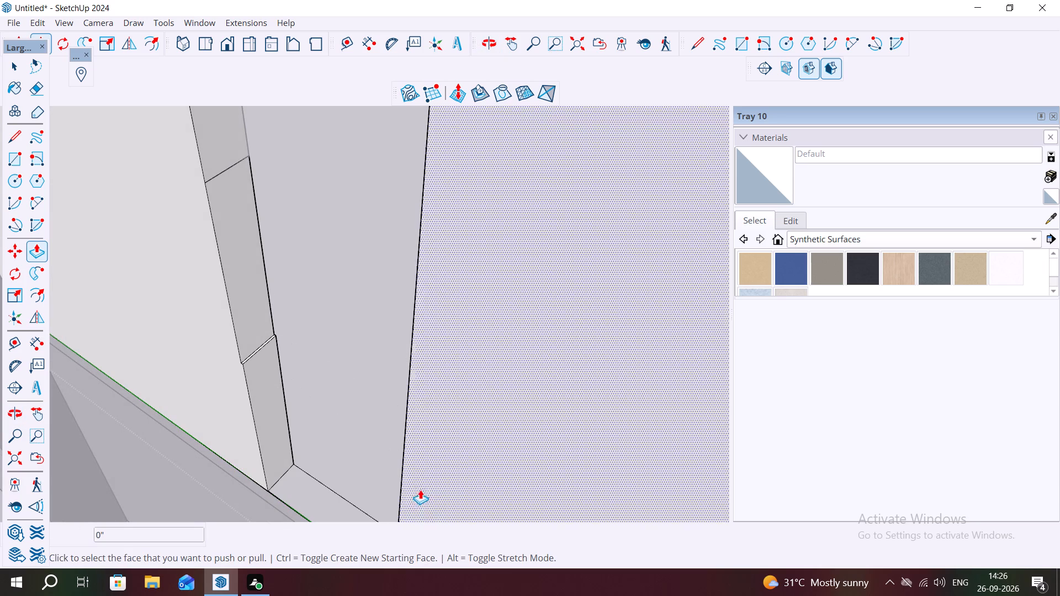
Push/Pull the lower rectangle about 2' 11 9/16" to the gap's opposite side, filling the wall below the opening.
drag(277, 405, 382, 498)
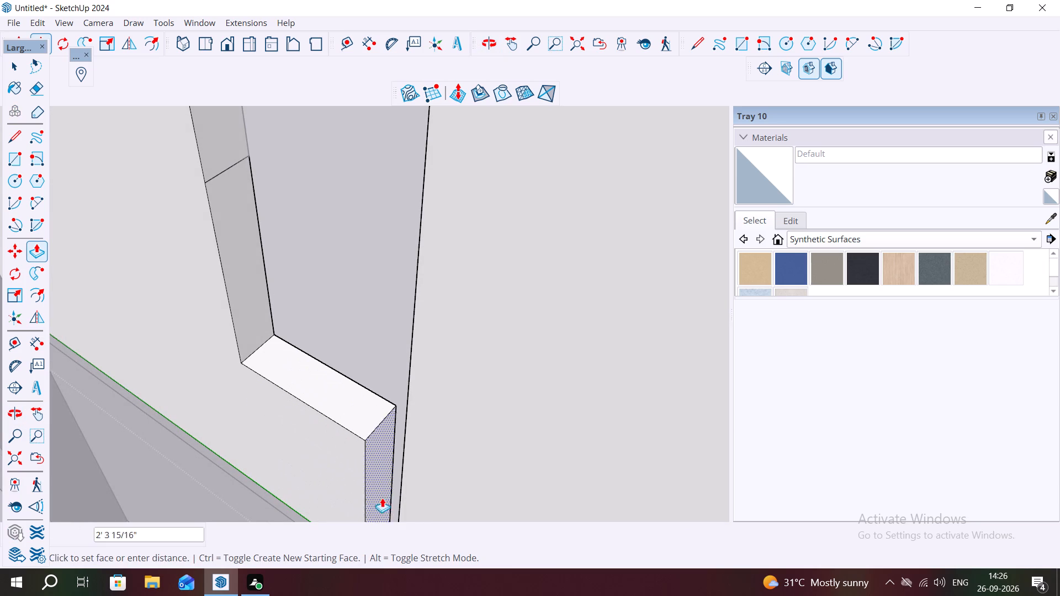
drag(382, 498, 405, 511)
Push/Pull the upper rectangle across the gap to the opposite side, filling the wall above the opening.
scroll(310, 340, down, 2)
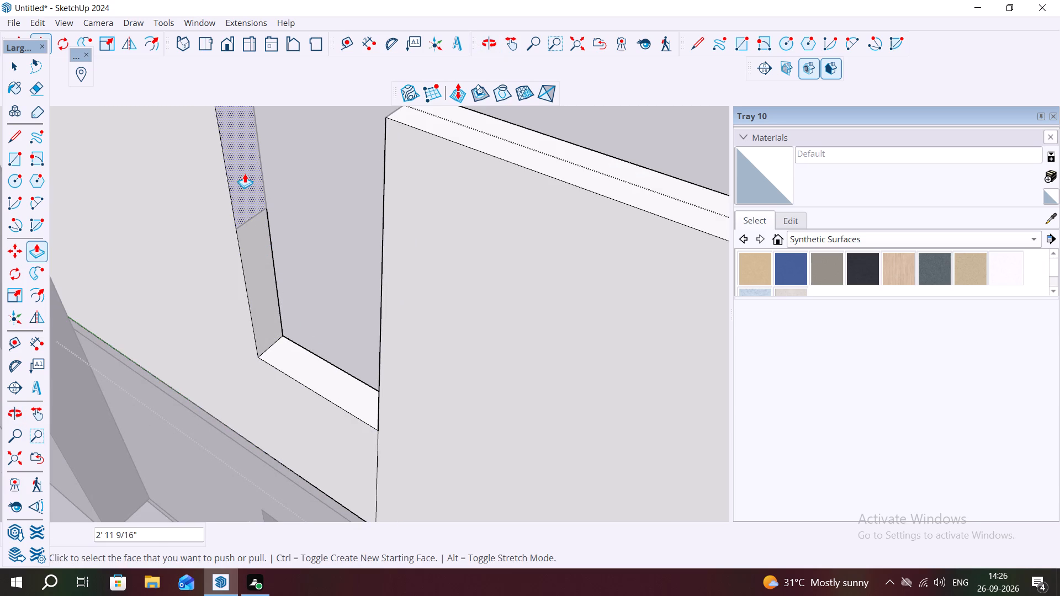
click(245, 173)
drag(267, 187, 304, 219)
drag(261, 190, 285, 210)
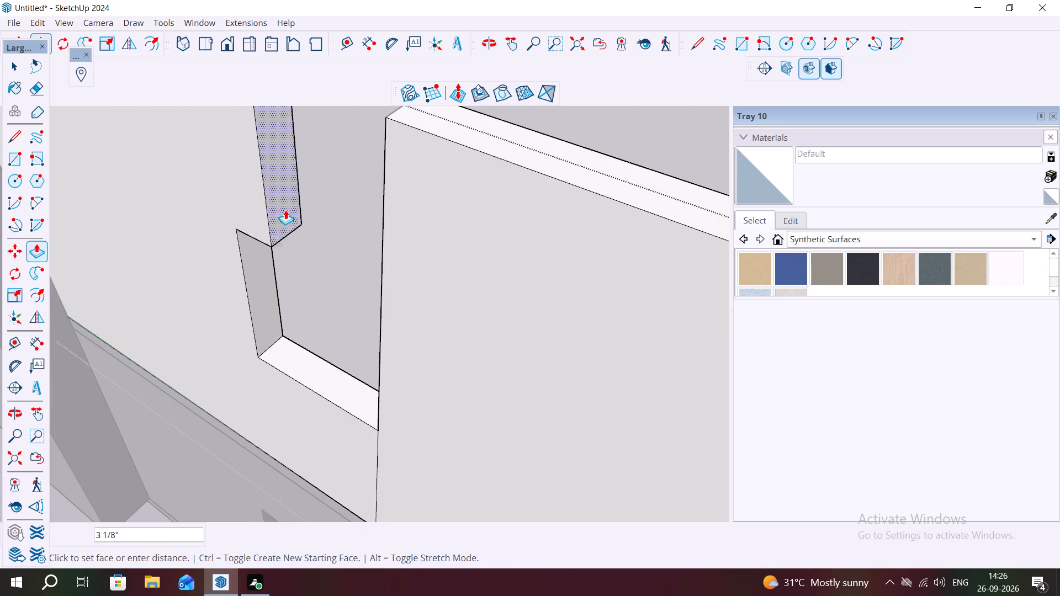
drag(285, 210, 402, 262)
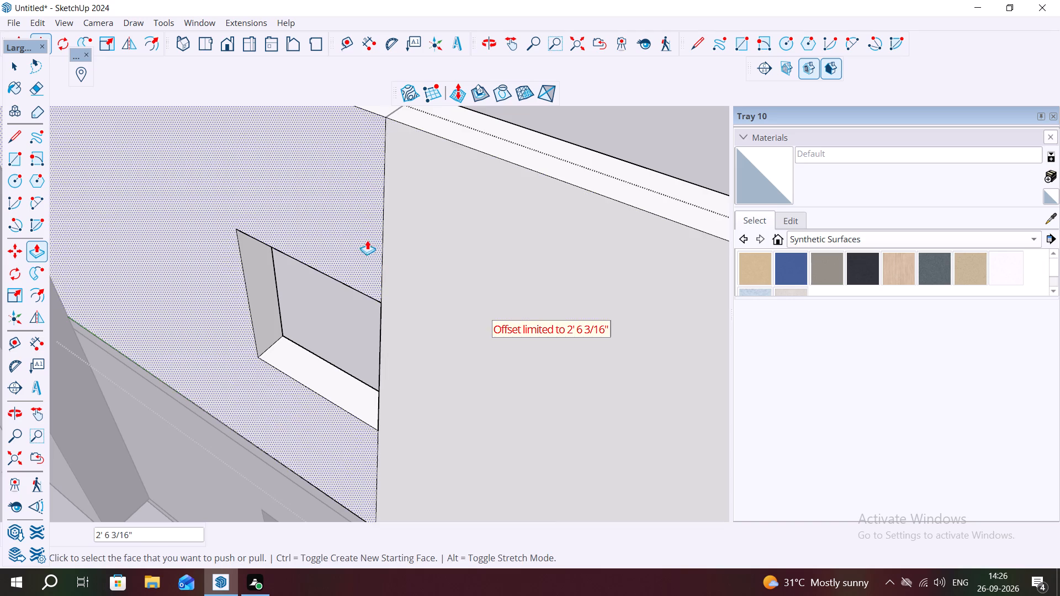
Delete the vertical seam line above the opening on the front wall.
middle_drag(368, 240, 429, 281)
key(space)
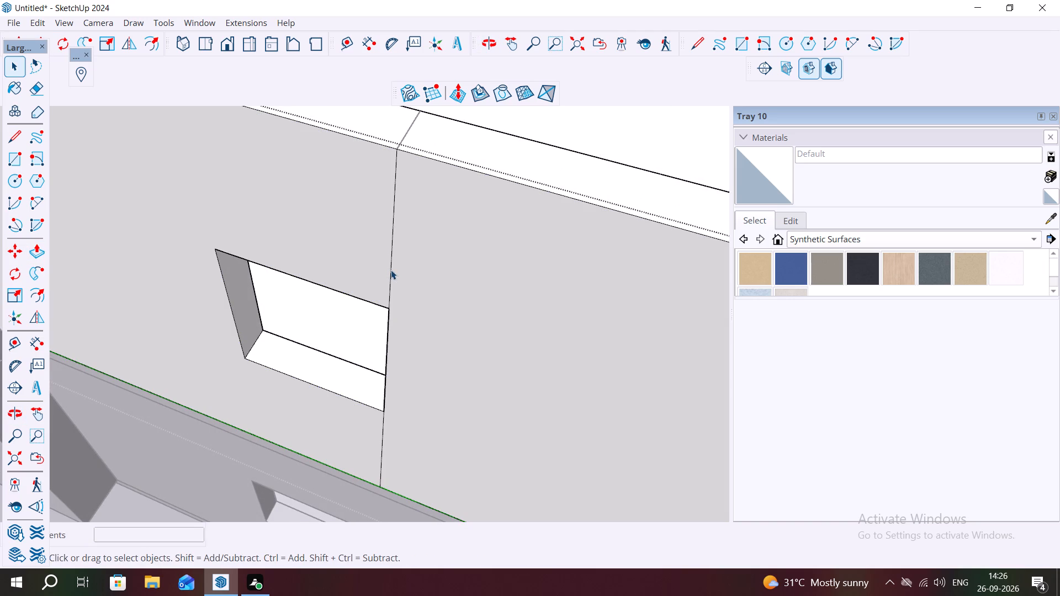
click(390, 270)
key(Delete)
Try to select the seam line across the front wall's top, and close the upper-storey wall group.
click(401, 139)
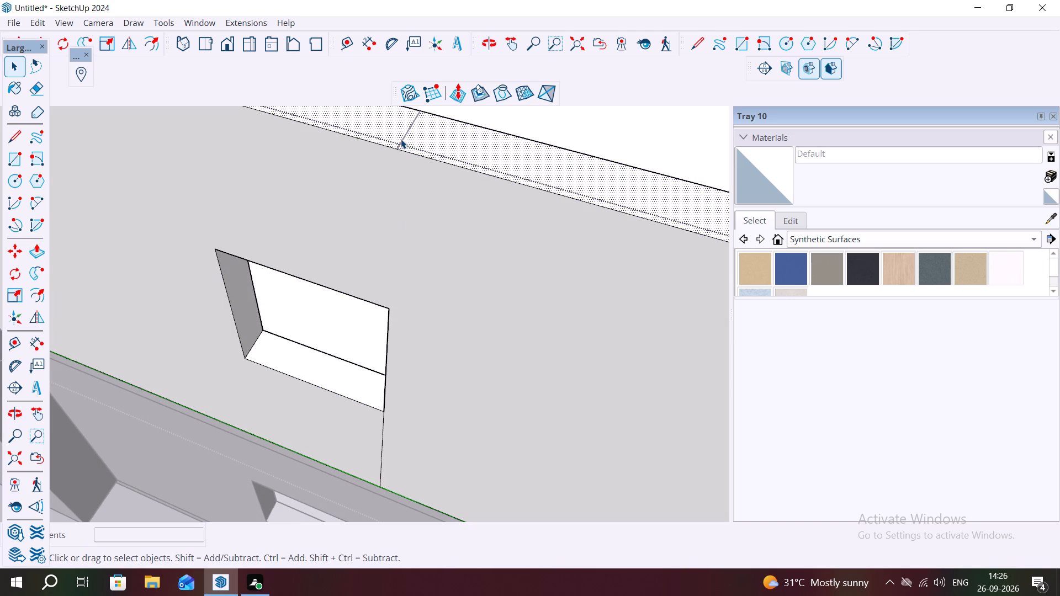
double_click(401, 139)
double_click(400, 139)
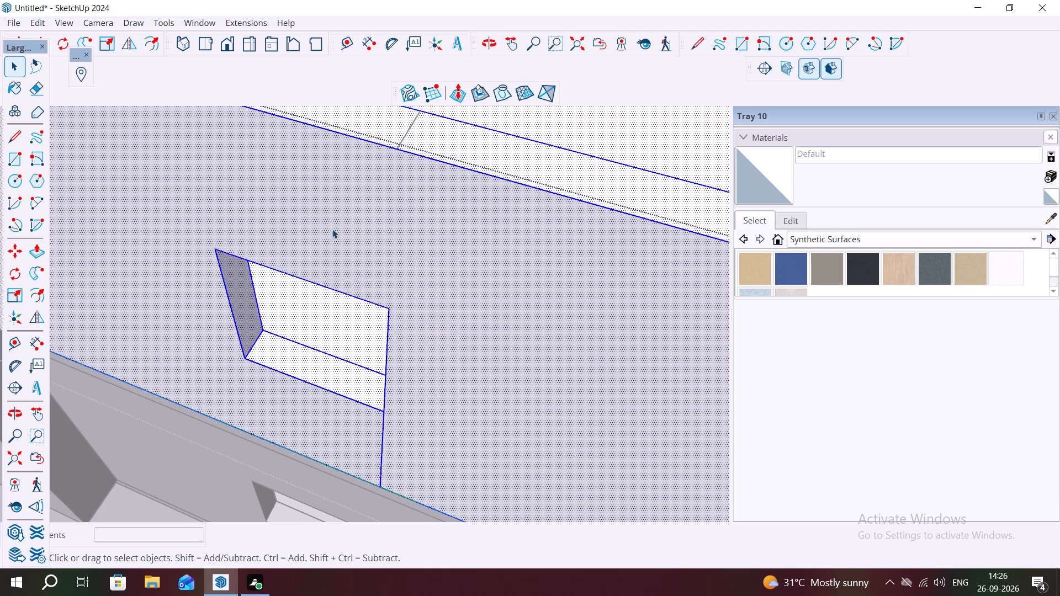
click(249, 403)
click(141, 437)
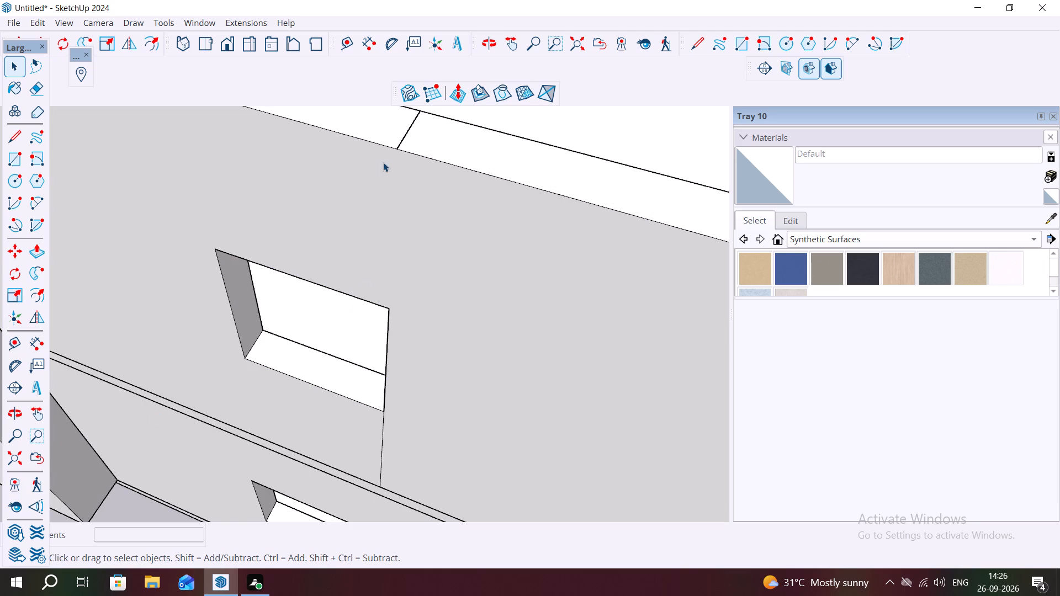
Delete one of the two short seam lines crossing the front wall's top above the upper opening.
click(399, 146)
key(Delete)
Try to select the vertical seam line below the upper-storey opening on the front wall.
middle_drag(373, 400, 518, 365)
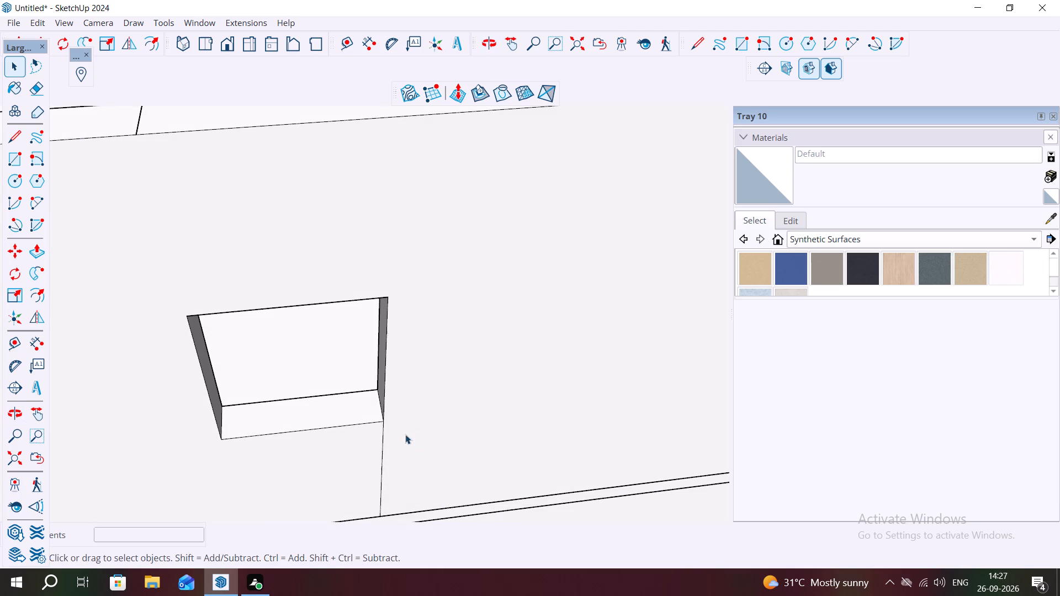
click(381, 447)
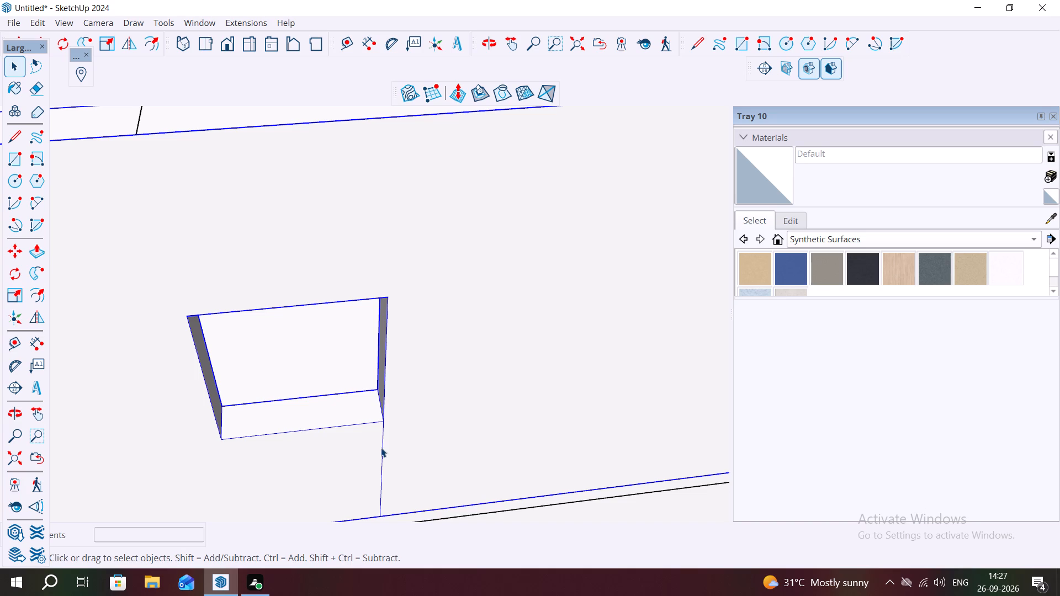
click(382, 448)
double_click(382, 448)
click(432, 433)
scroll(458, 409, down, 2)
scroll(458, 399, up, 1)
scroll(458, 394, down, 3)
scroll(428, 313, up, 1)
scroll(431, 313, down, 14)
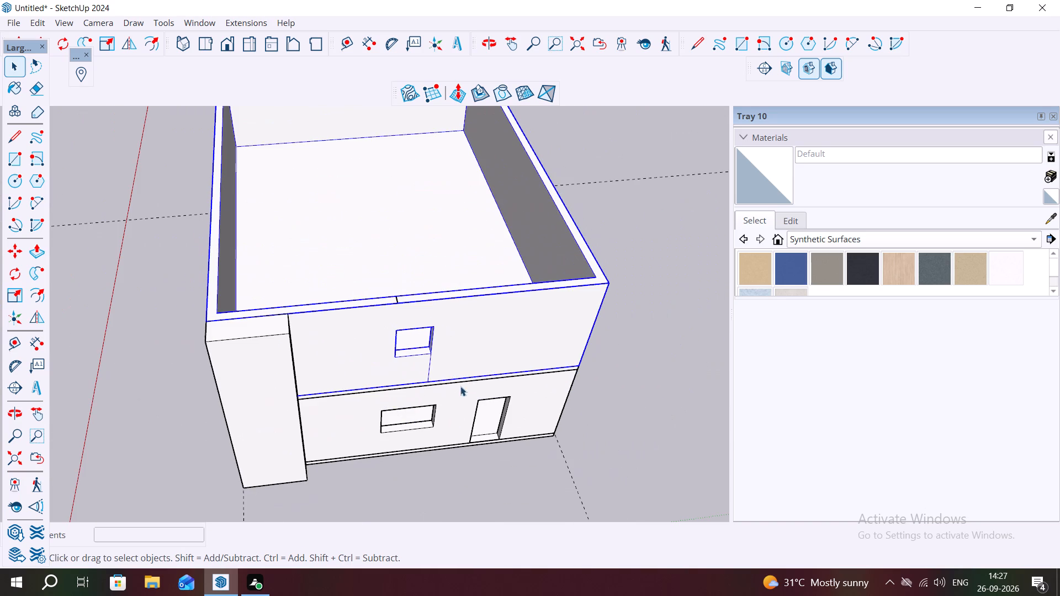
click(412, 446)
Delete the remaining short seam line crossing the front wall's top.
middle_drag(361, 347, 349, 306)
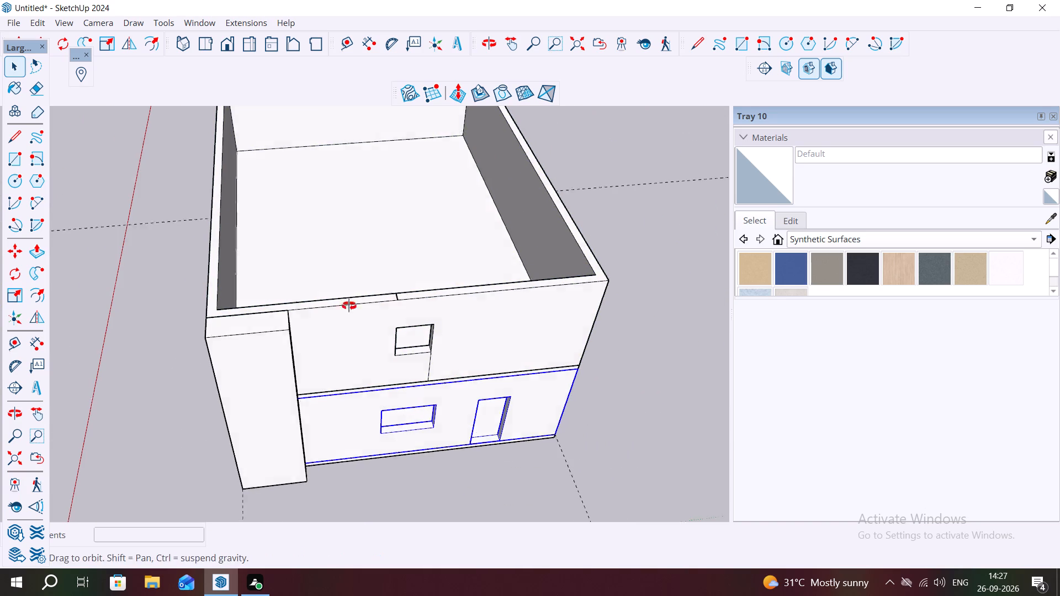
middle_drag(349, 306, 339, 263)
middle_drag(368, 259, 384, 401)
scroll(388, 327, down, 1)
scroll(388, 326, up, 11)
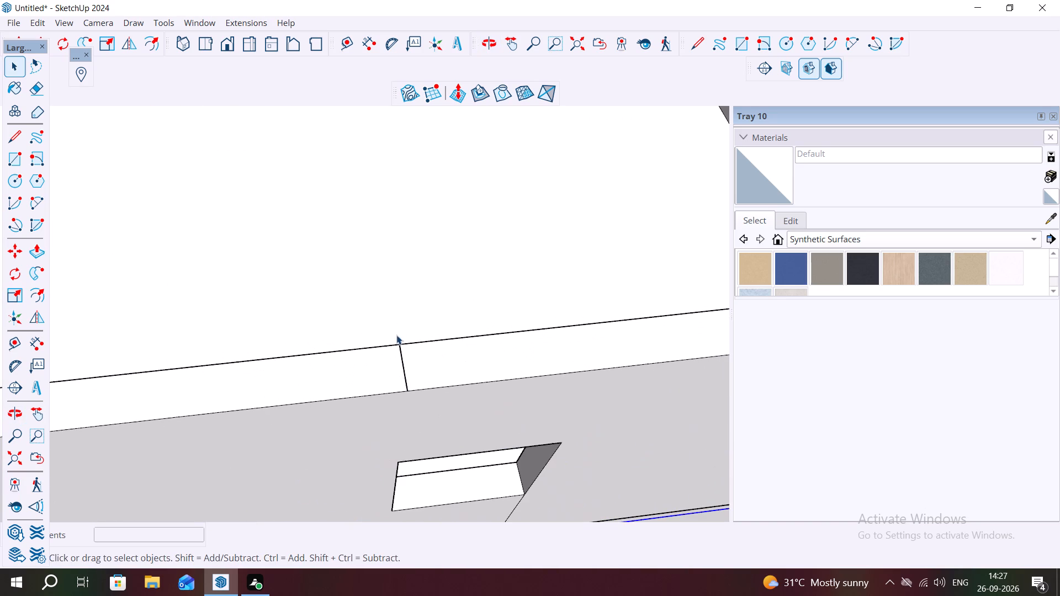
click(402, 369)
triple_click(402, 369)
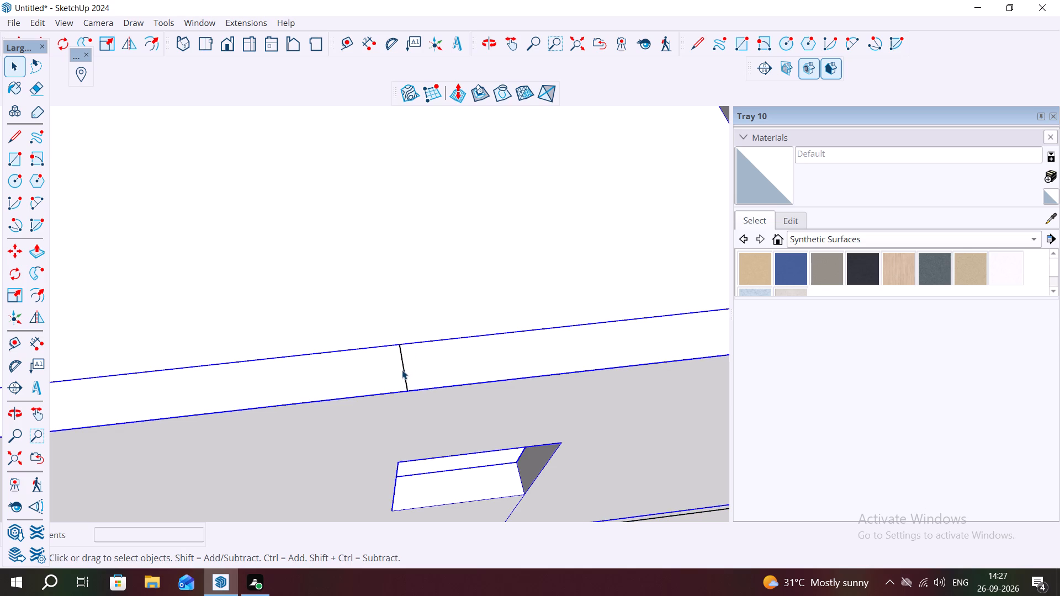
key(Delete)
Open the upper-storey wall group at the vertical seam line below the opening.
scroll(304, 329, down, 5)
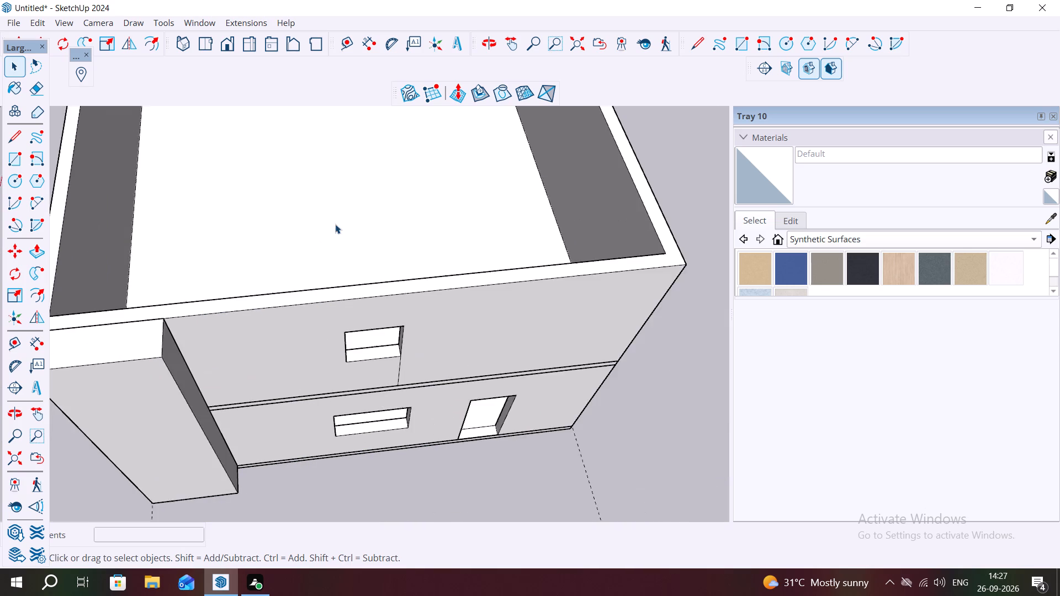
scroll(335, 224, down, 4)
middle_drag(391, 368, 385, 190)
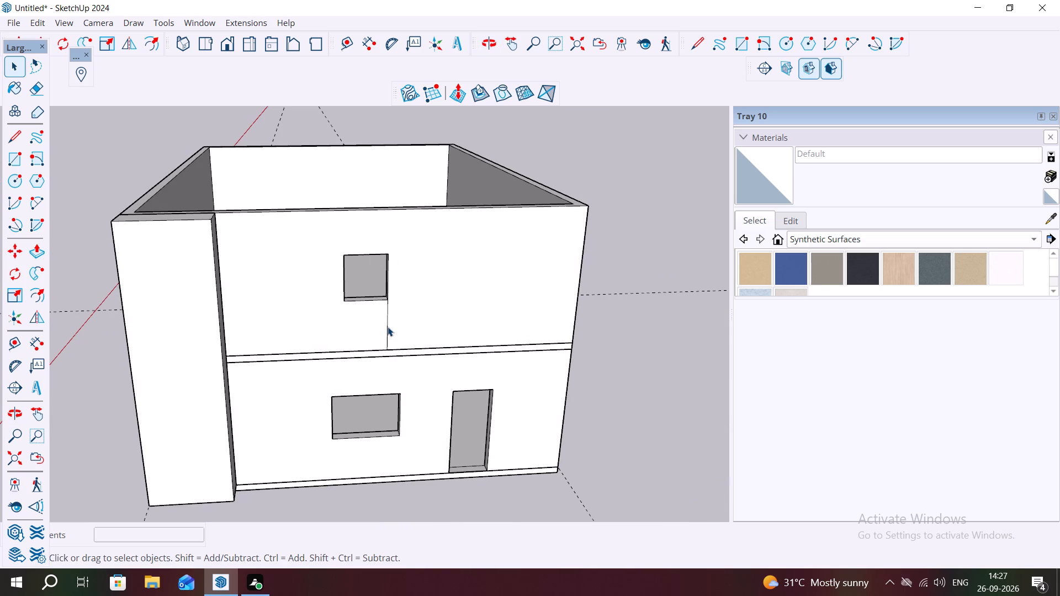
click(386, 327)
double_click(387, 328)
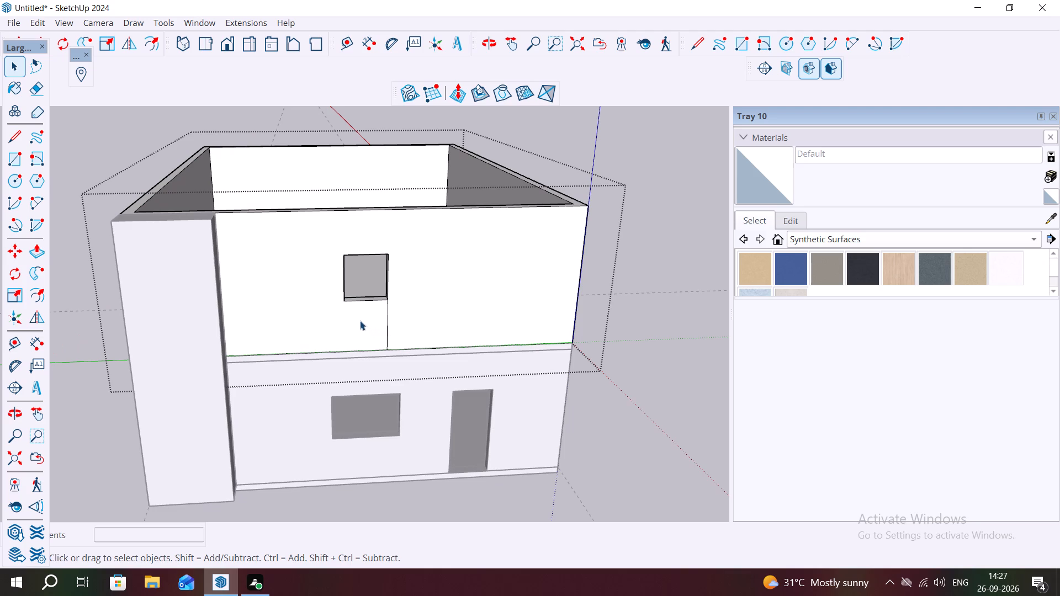
Undo the seam deletions and the wall infills above and below the opening, back to the full-height gap in the upper-storey wall.
key(ctrl+z)
key(ctrl+z)
key(ctrl+z)
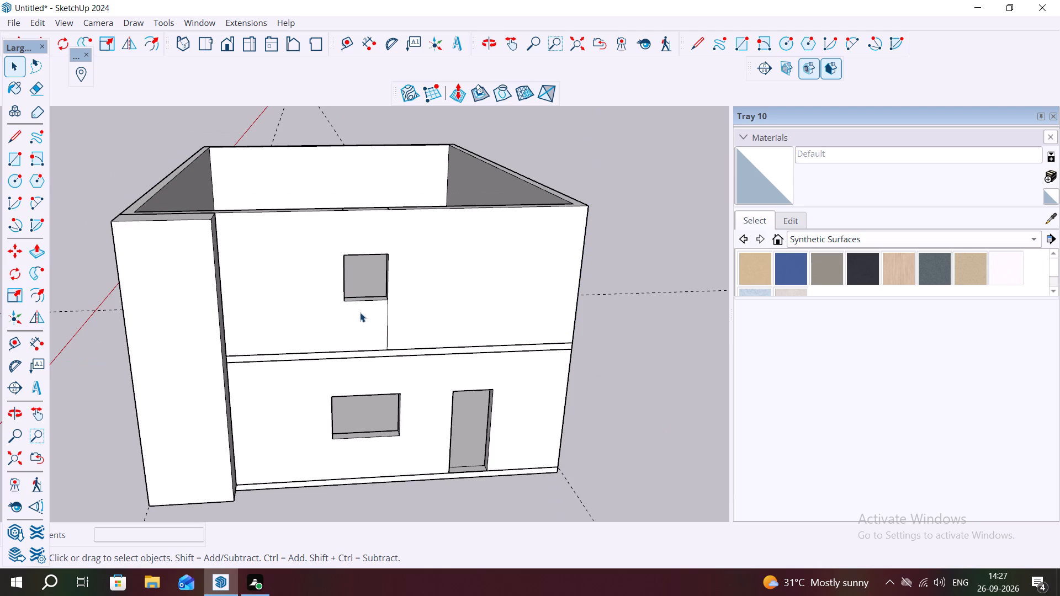
key(ctrl+z)
key(ctrl+z)
key(ctrl+z)
key(ctrl+z)
key(z)
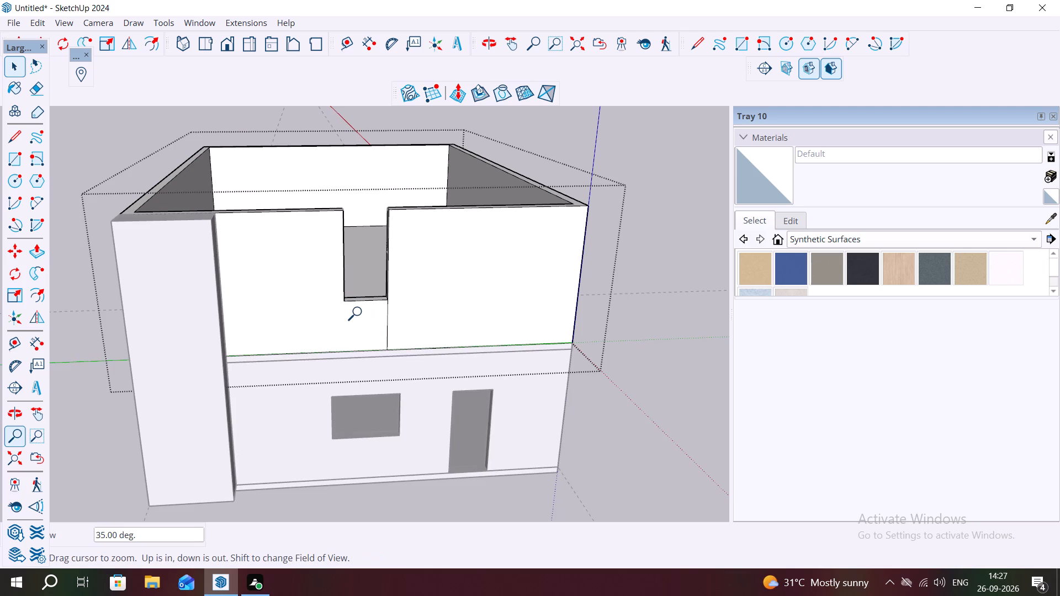
key(ctrl+z)
key(ctrl+z)
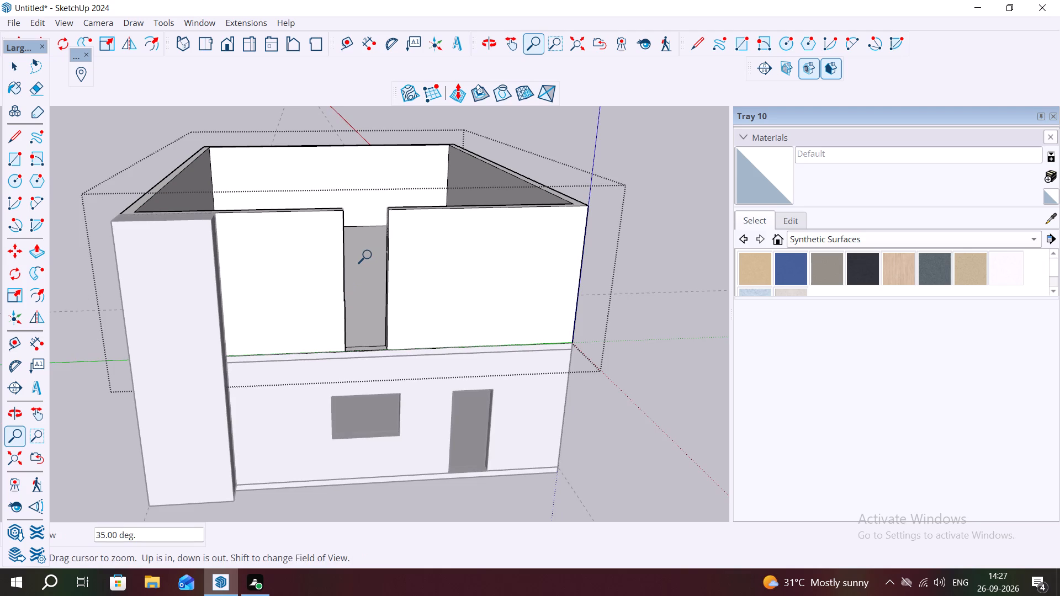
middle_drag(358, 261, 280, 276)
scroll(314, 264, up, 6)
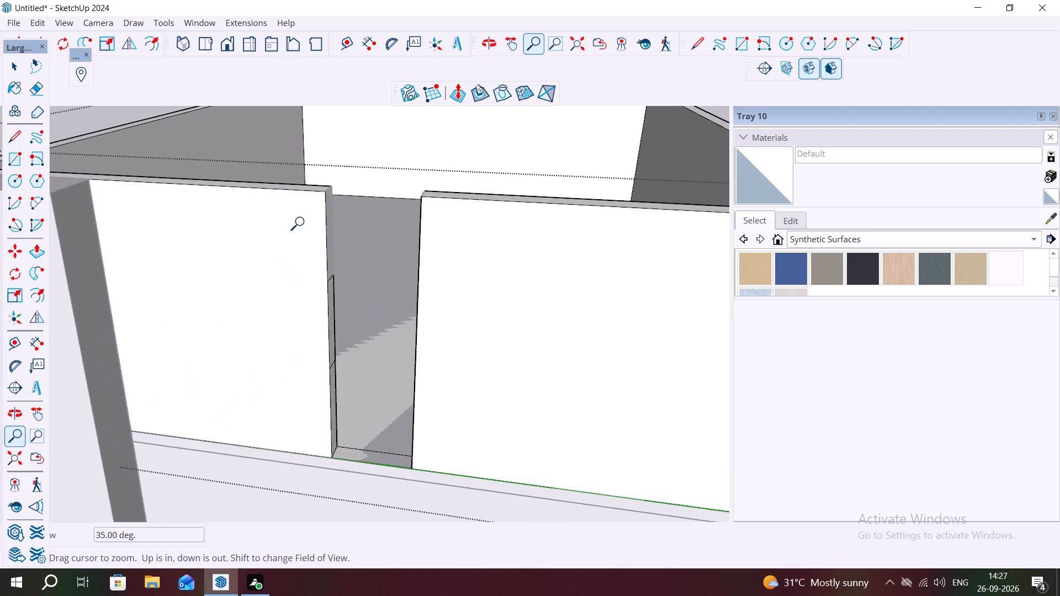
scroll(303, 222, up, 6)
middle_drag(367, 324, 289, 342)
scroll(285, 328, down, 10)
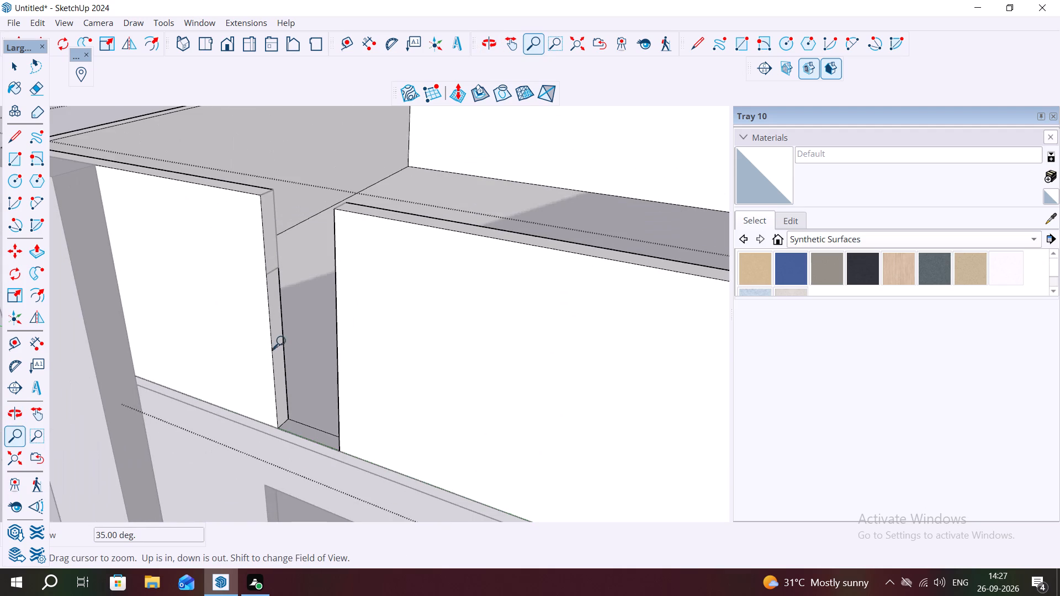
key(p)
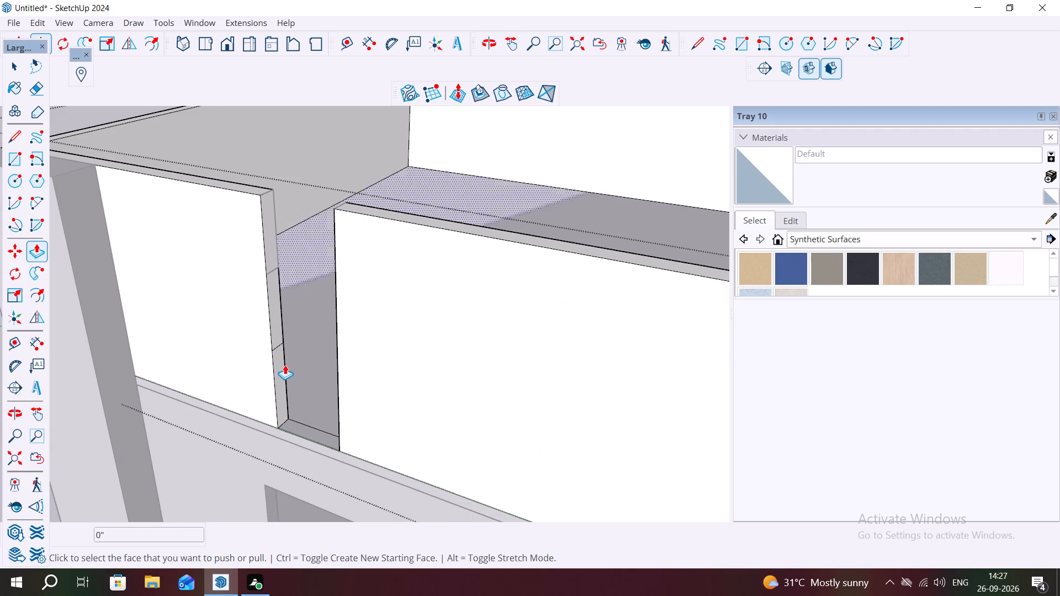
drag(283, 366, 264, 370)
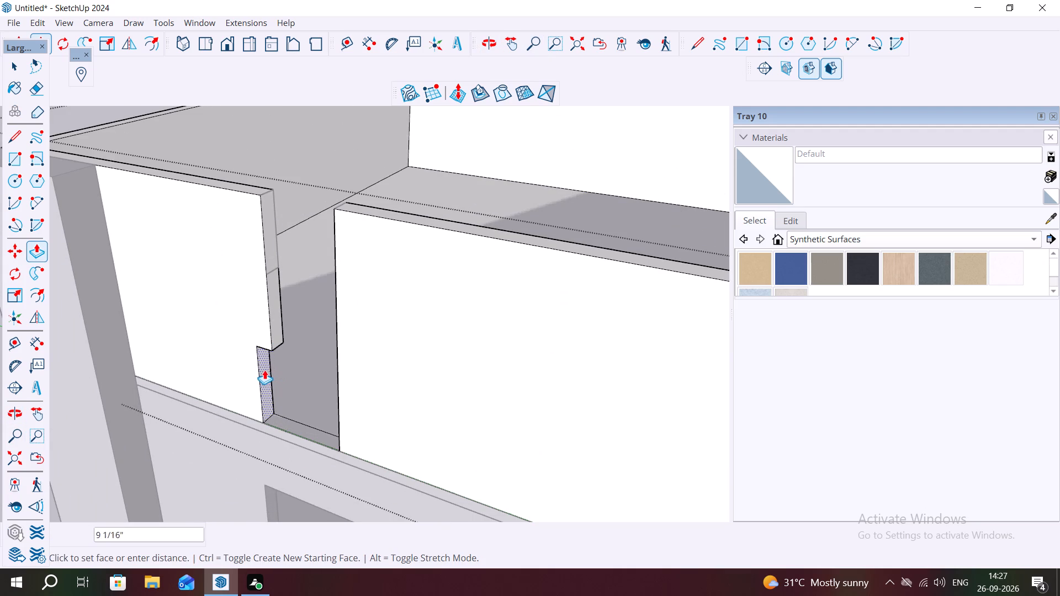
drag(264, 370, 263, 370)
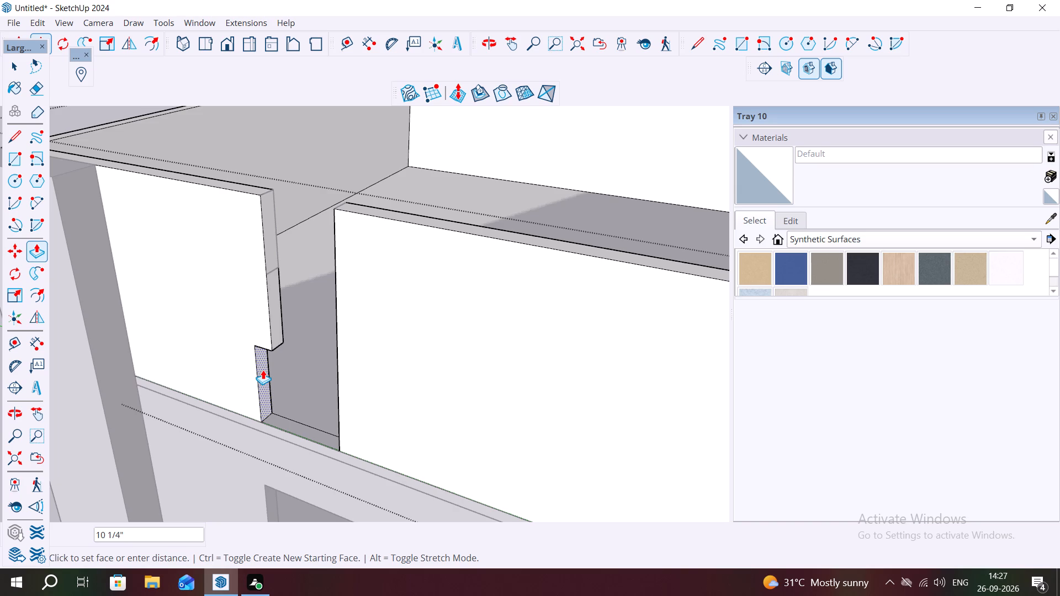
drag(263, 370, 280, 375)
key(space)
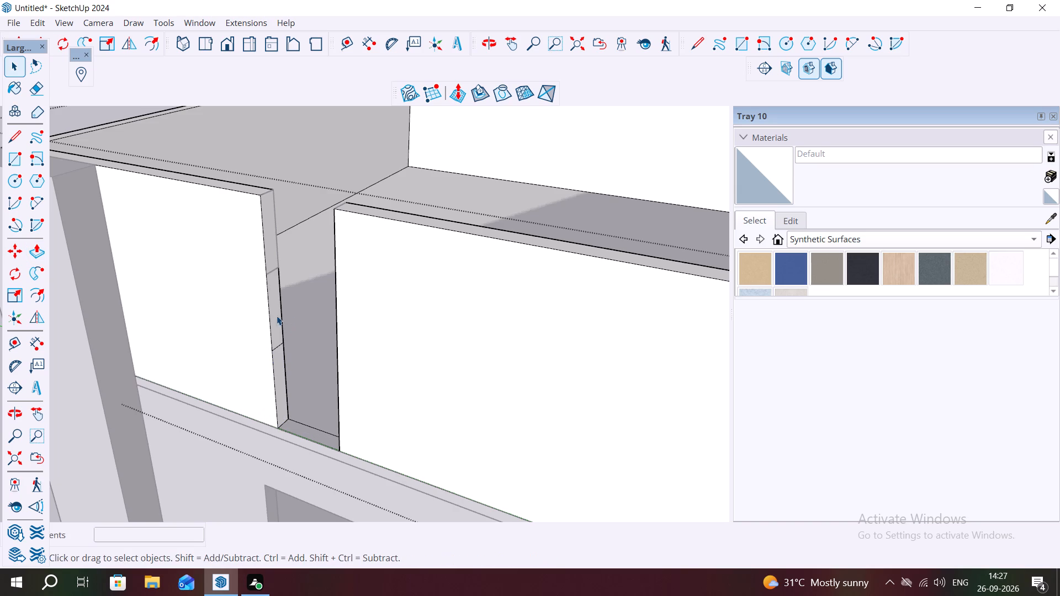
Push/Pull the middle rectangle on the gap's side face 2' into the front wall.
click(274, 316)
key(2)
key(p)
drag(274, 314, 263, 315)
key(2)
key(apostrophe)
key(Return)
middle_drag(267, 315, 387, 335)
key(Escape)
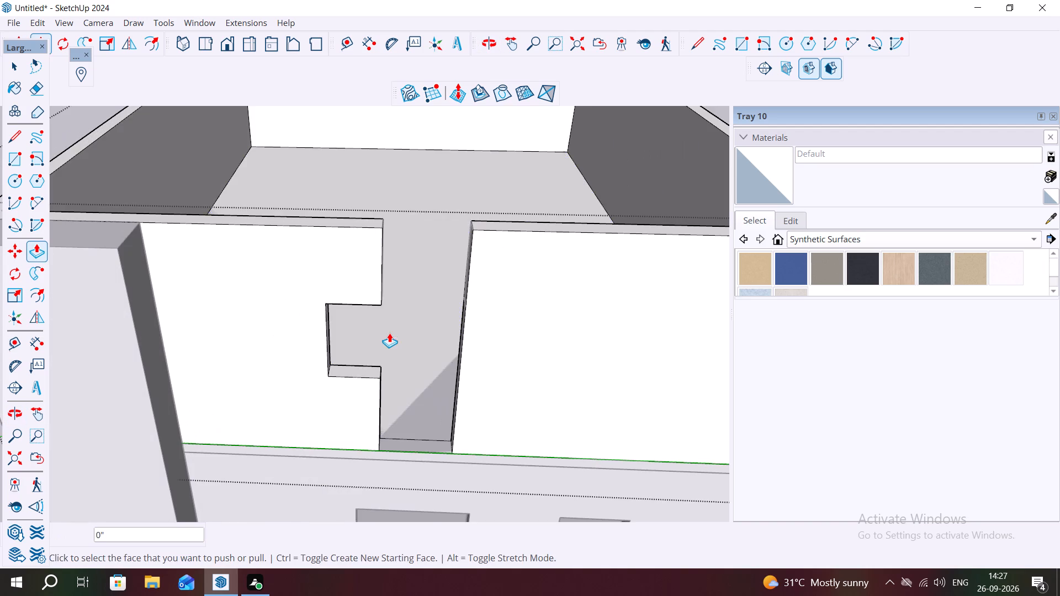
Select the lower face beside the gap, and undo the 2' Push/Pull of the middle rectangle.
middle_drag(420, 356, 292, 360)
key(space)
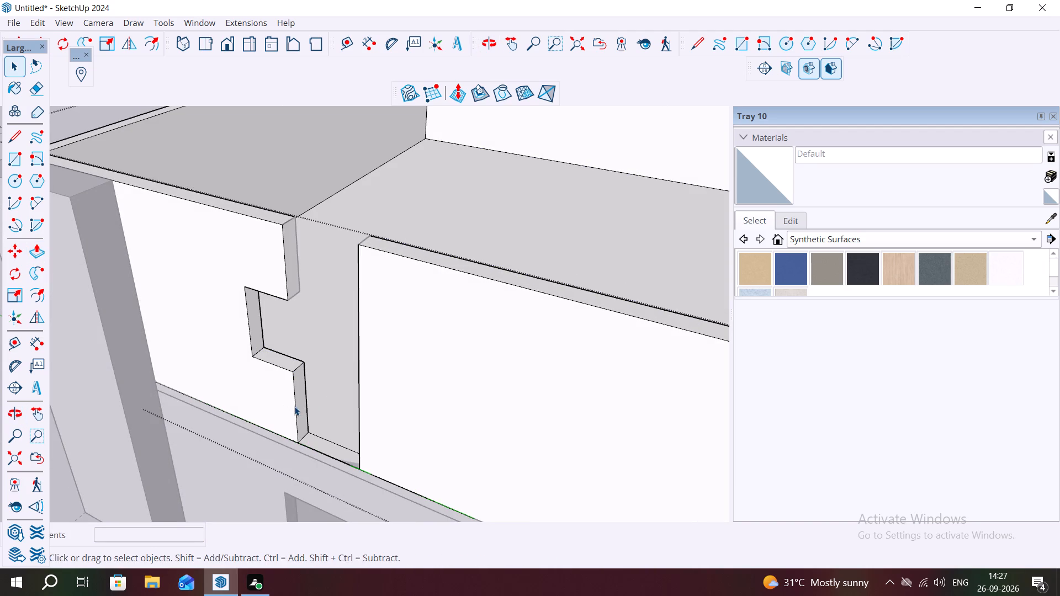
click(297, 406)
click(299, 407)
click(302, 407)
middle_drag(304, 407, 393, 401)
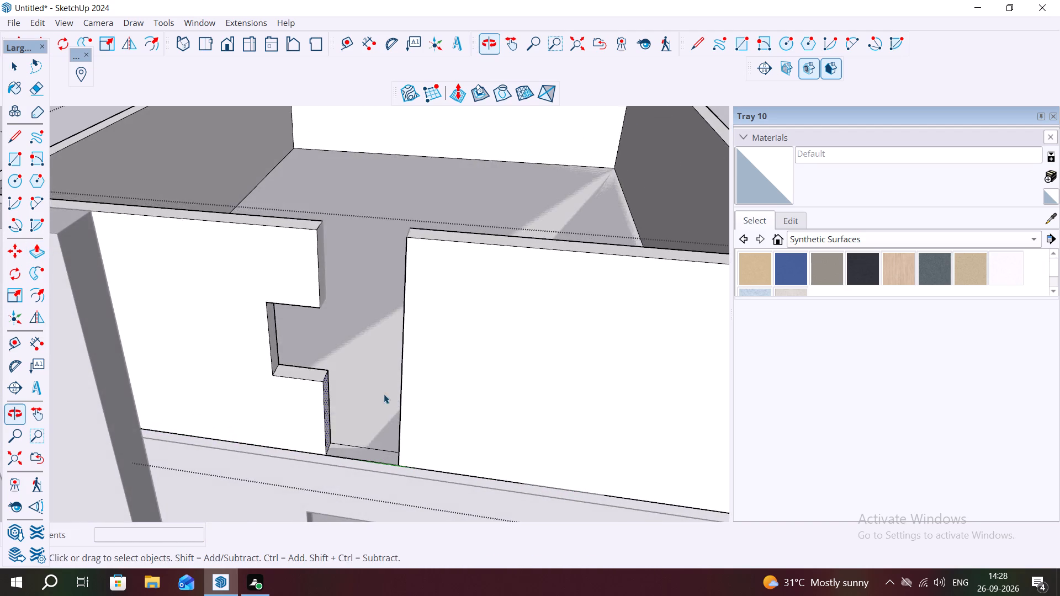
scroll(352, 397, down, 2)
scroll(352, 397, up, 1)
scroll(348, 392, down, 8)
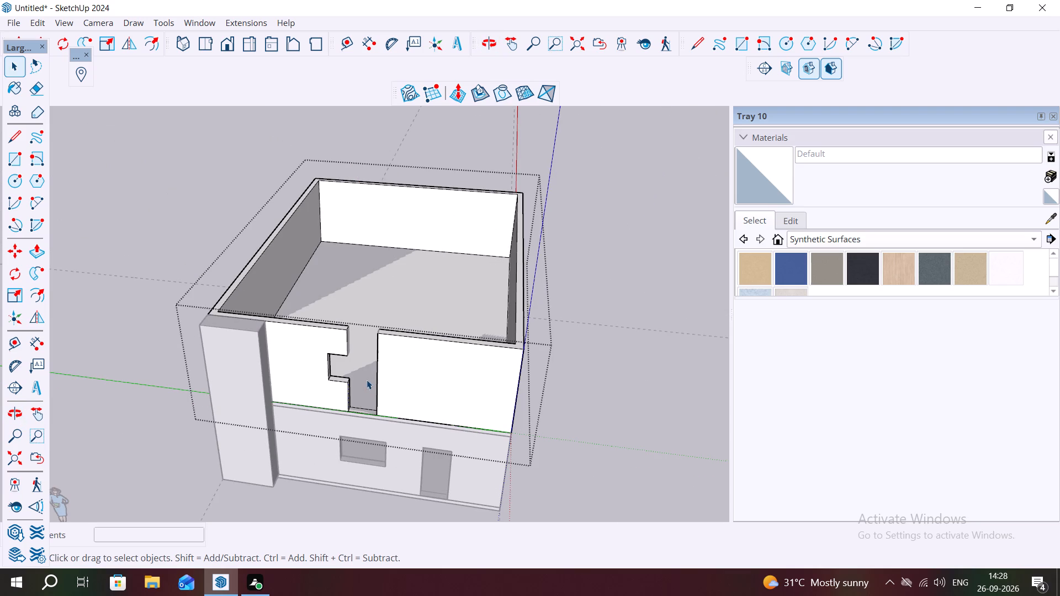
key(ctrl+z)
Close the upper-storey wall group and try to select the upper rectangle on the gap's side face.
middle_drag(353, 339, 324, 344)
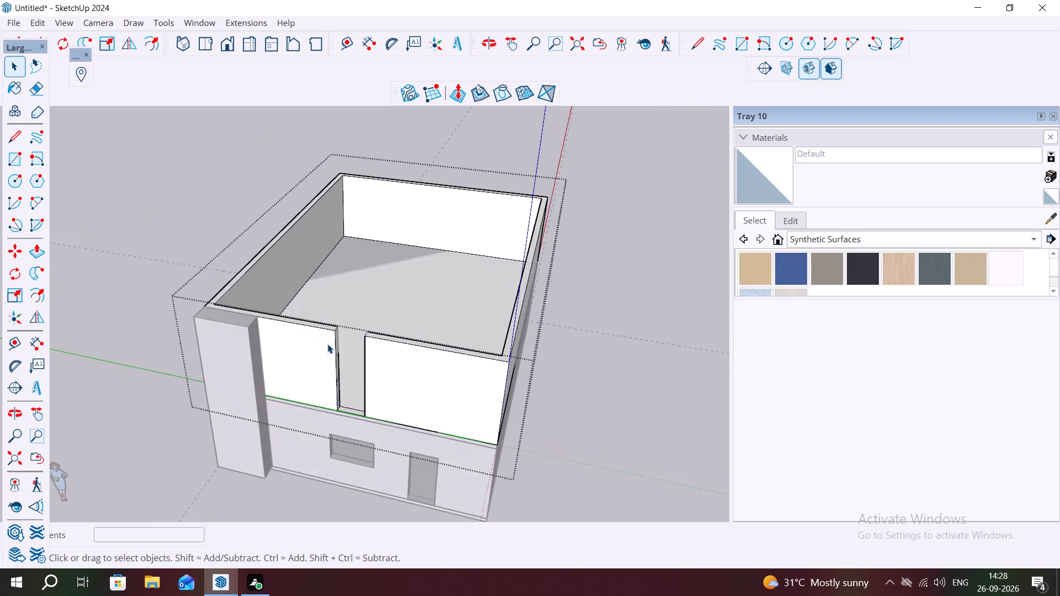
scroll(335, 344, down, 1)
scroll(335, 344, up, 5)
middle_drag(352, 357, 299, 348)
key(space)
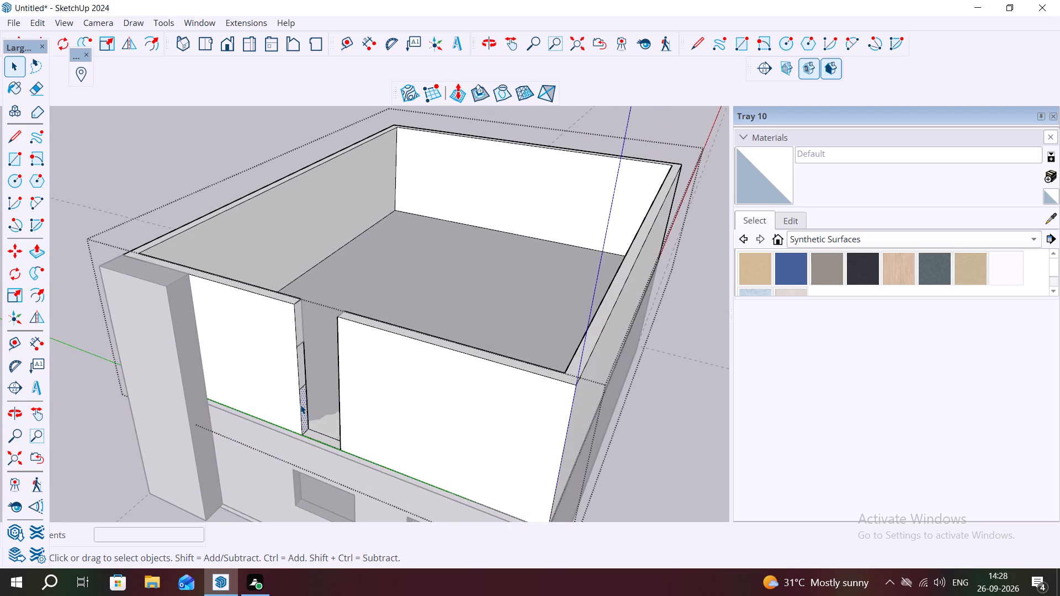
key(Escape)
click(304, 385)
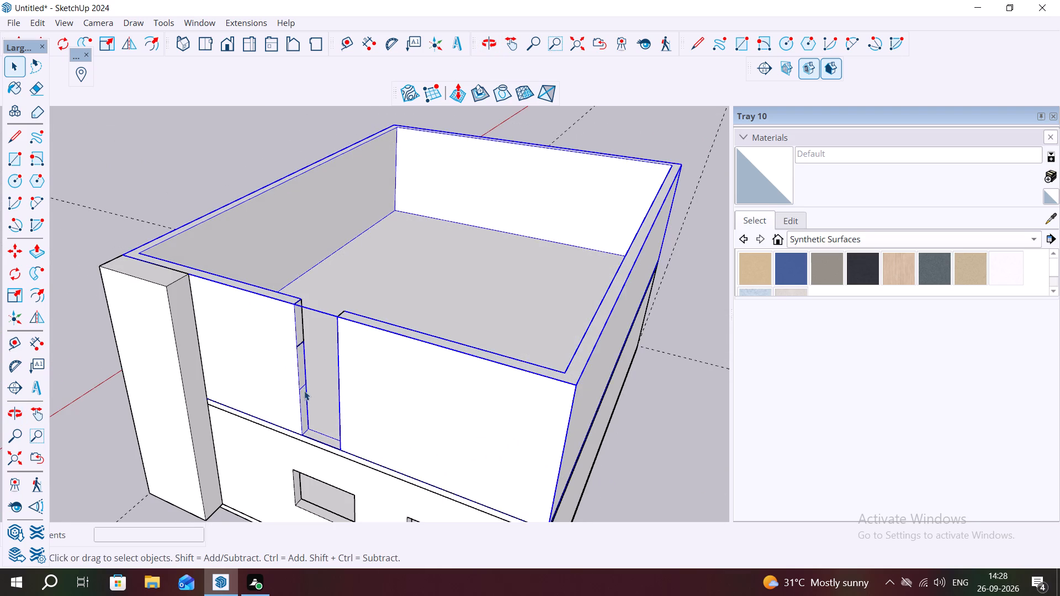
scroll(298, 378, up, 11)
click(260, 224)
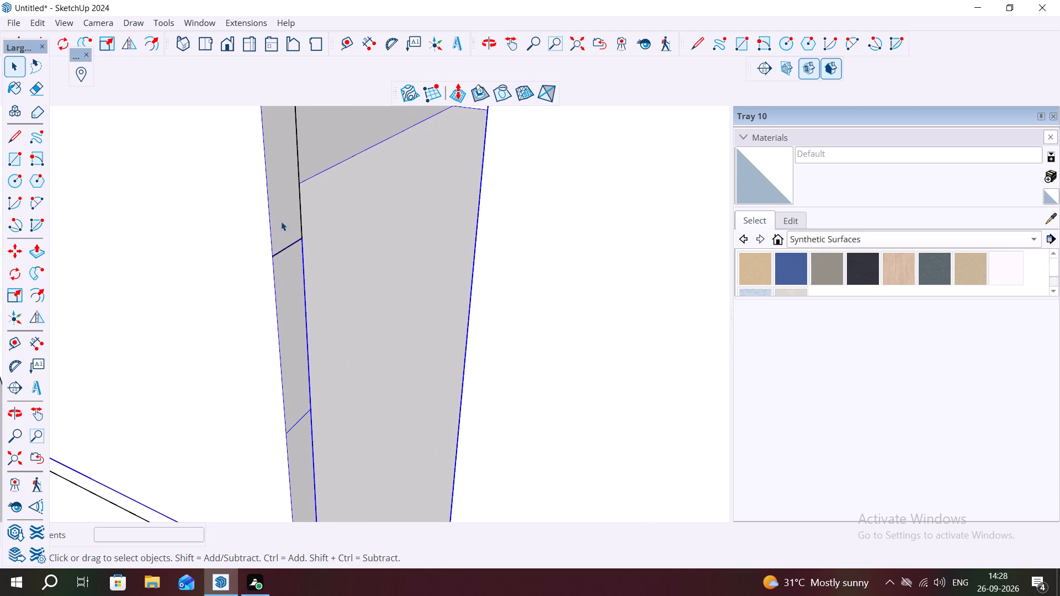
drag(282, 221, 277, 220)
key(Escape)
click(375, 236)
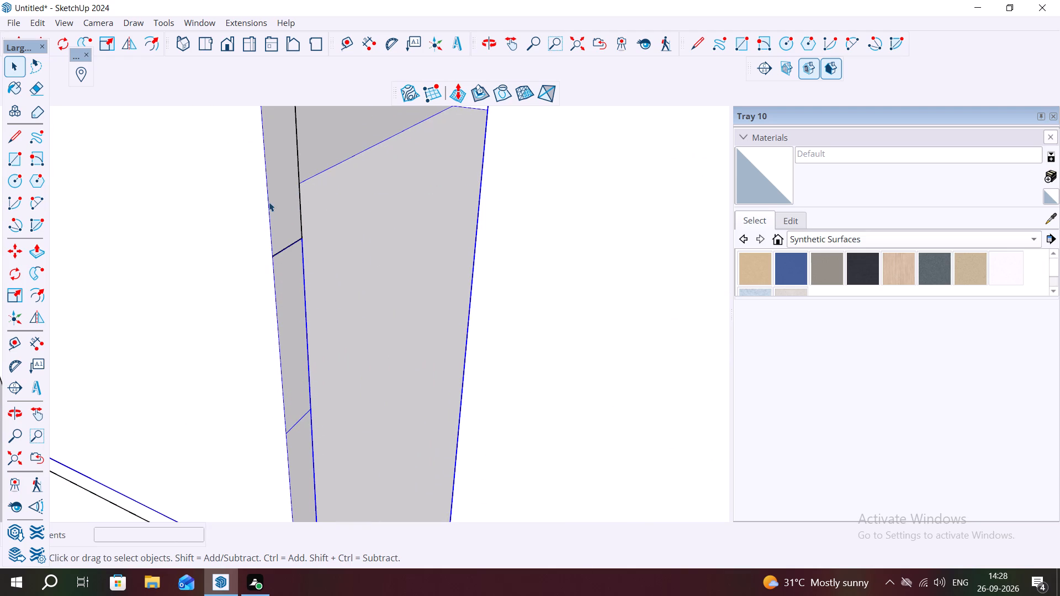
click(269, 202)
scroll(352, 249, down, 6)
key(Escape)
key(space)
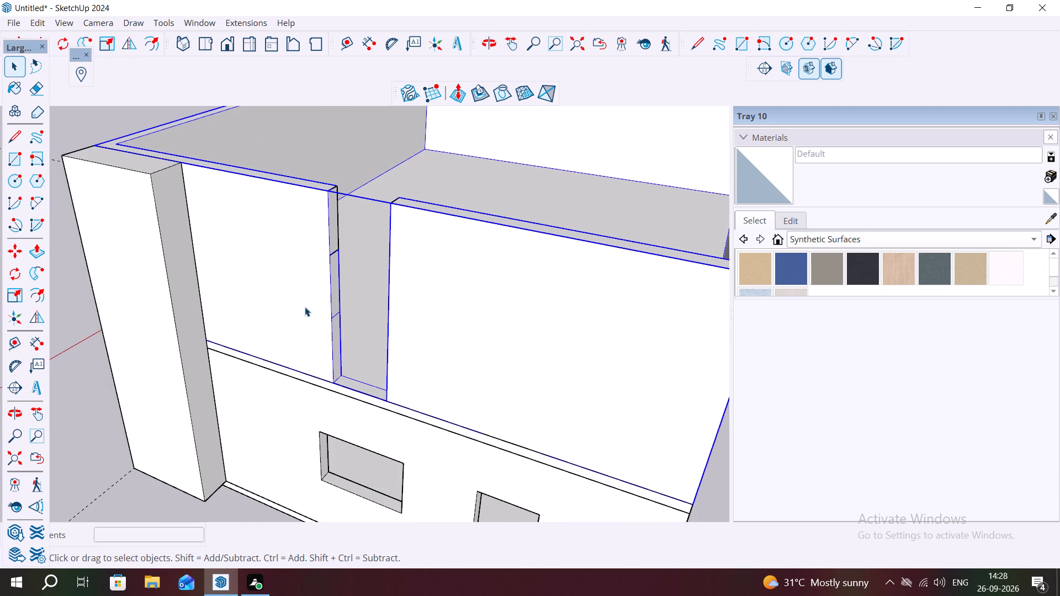
Open the upper-storey wall group and Push/Pull the upper rectangle on the gap's side face 3' to close the wall above the opening.
click(116, 477)
click(332, 233)
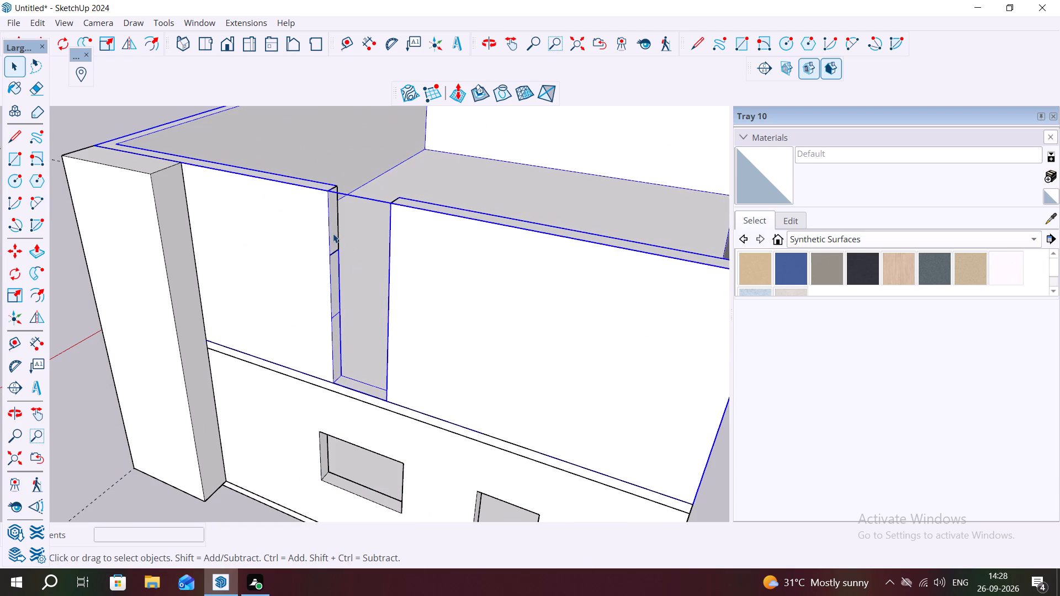
triple_click(333, 233)
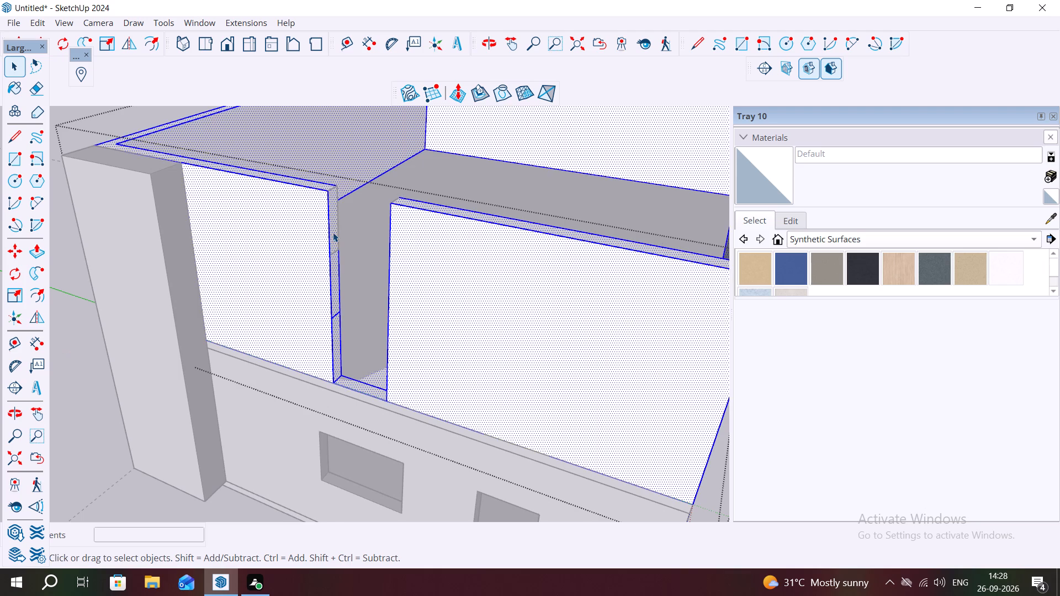
middle_drag(333, 231, 269, 230)
double_click(319, 231)
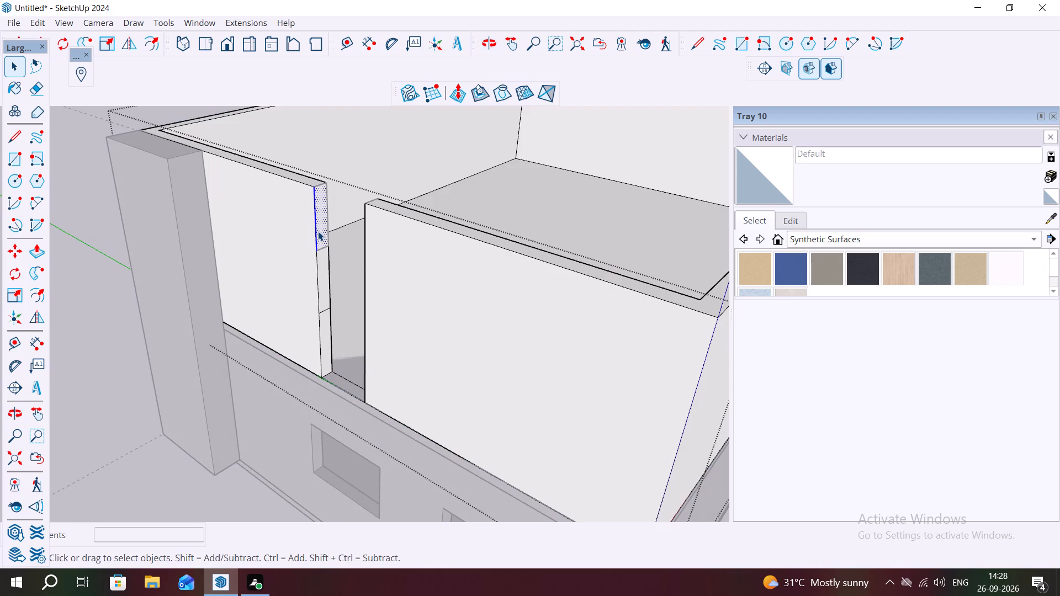
key(p)
click(315, 230)
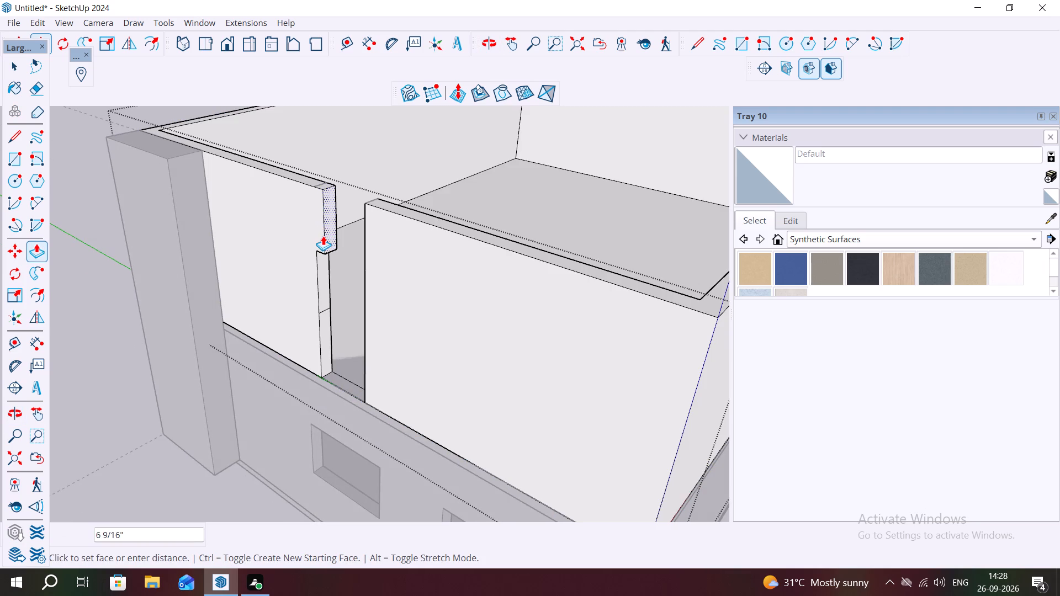
click(376, 257)
Delete the vertical seam line on the front wall face above the upper-storey opening.
middle_drag(305, 272, 501, 315)
key(space)
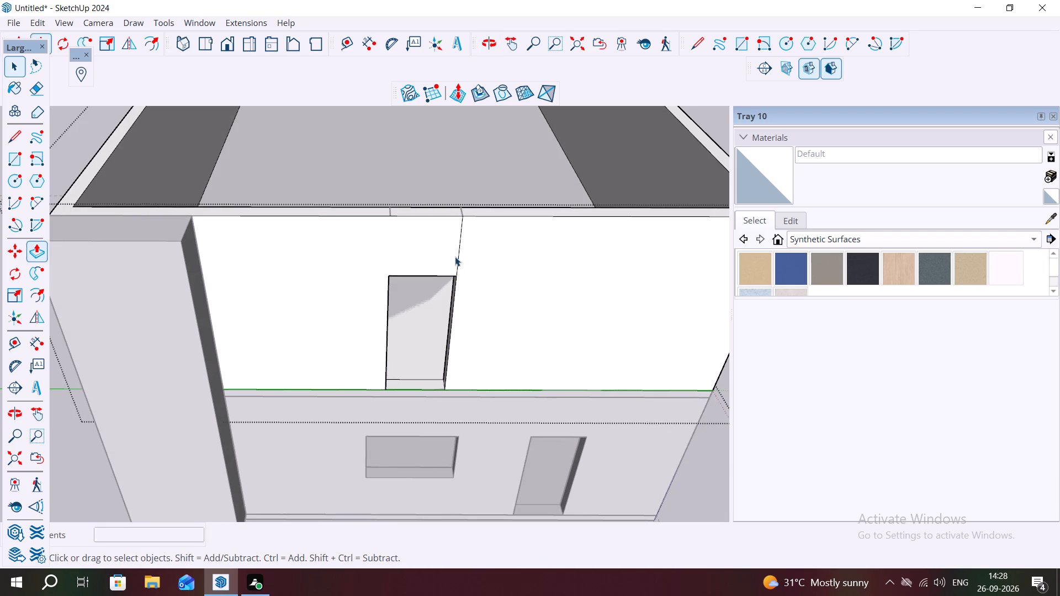
click(458, 256)
key(Delete)
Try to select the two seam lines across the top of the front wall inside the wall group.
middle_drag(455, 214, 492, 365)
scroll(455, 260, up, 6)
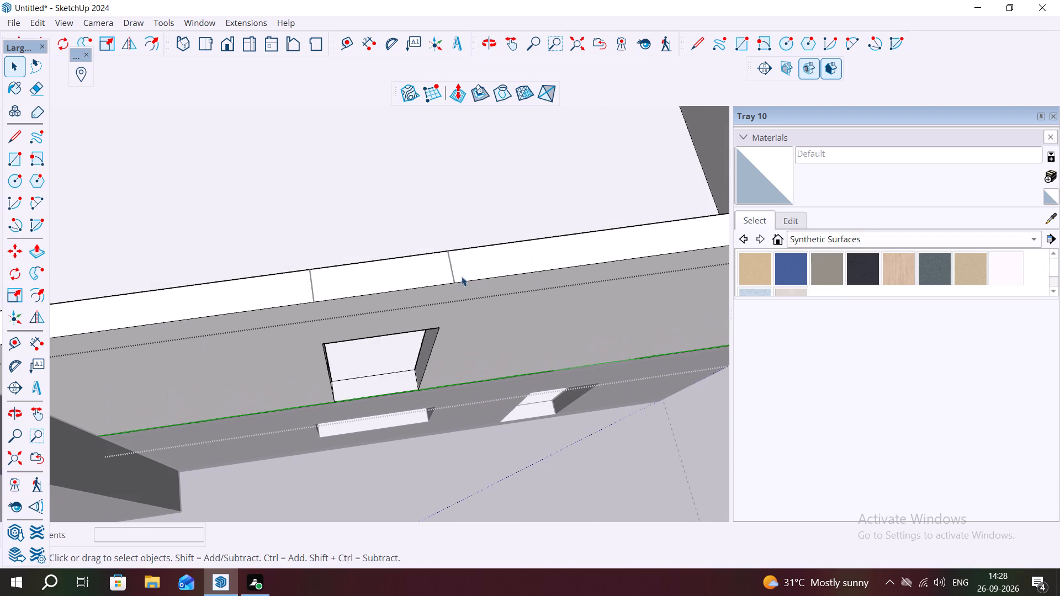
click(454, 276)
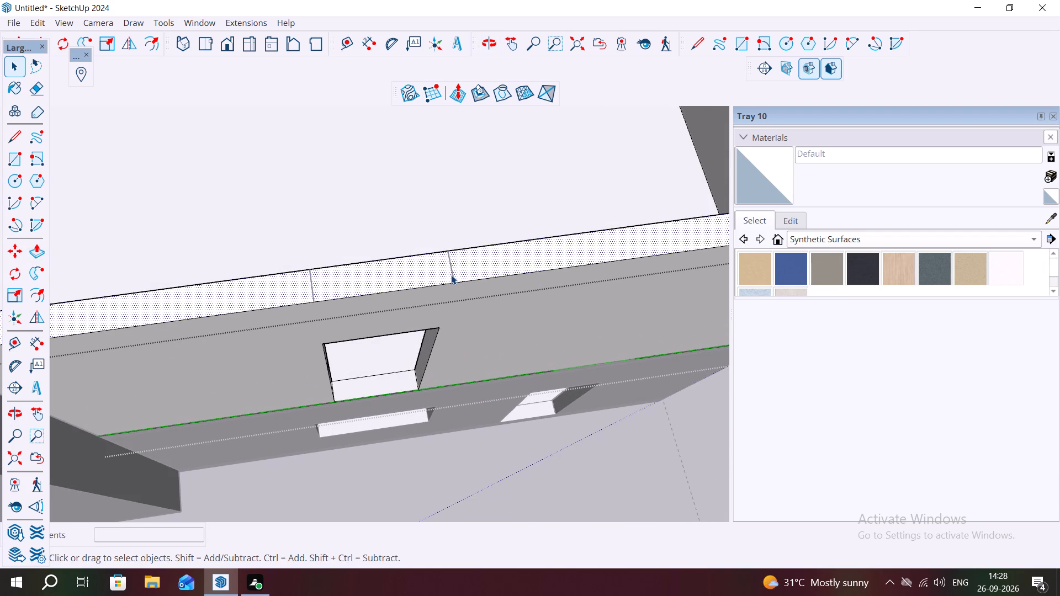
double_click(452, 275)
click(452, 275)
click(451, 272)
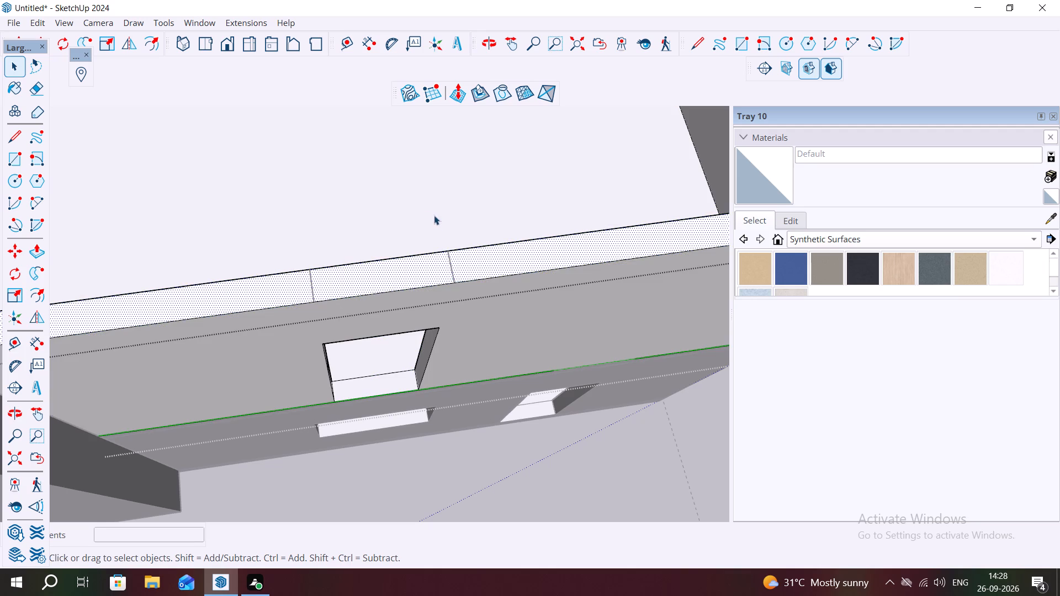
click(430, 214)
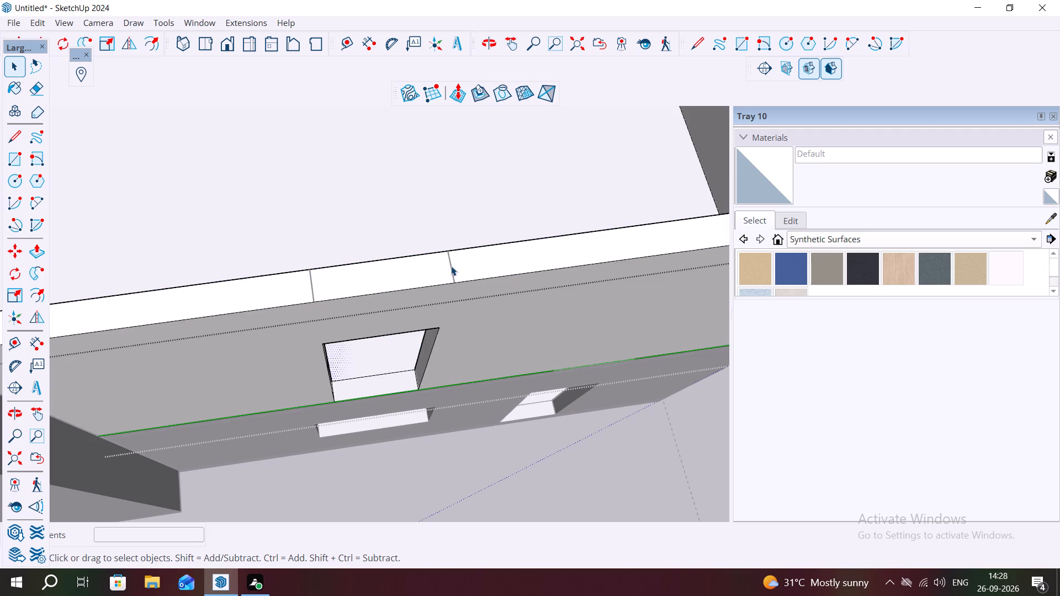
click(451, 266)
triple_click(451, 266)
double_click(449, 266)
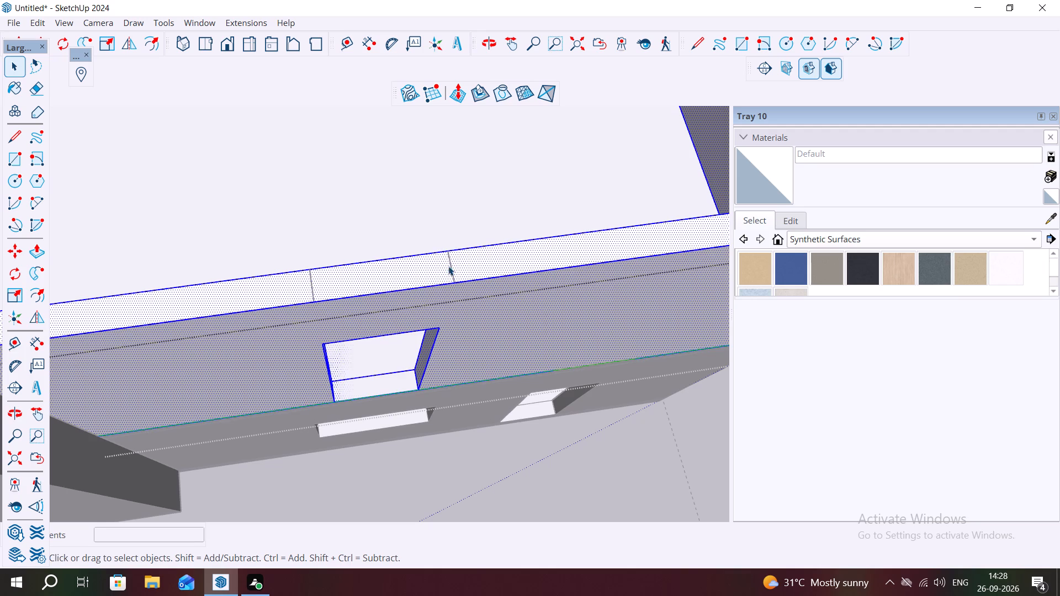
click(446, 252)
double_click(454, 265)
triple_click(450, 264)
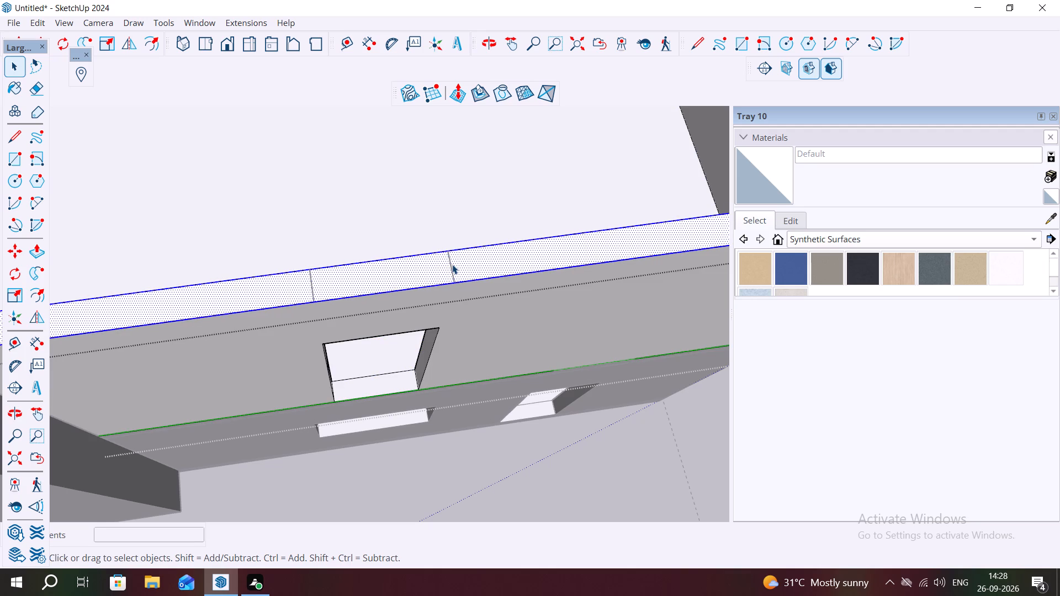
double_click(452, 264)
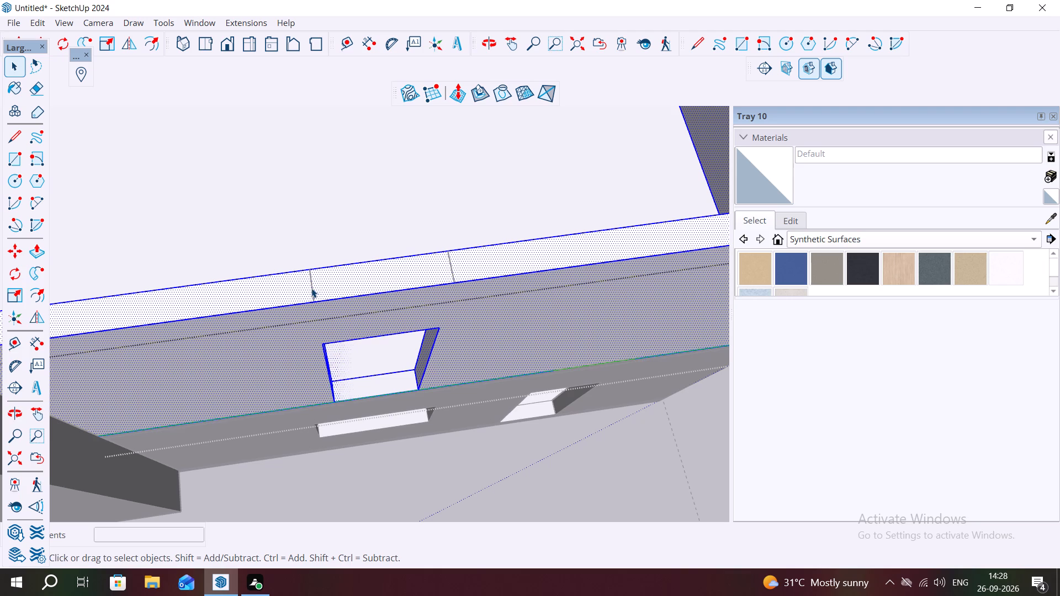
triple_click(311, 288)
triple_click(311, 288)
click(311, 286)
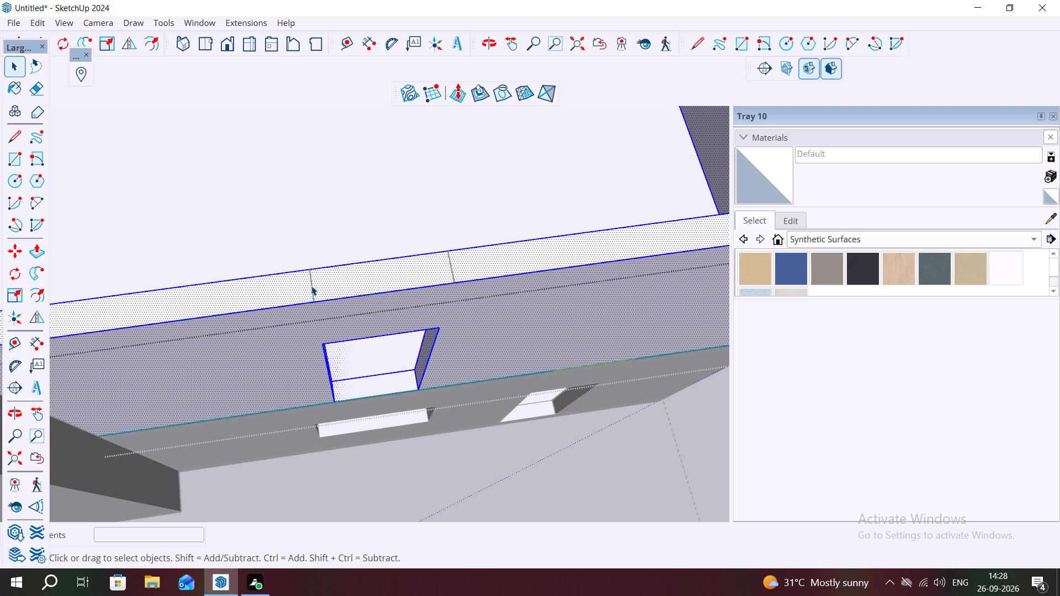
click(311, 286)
Close the upper-storey wall group and delete the two seam lines across the top of the front wall.
key(Escape)
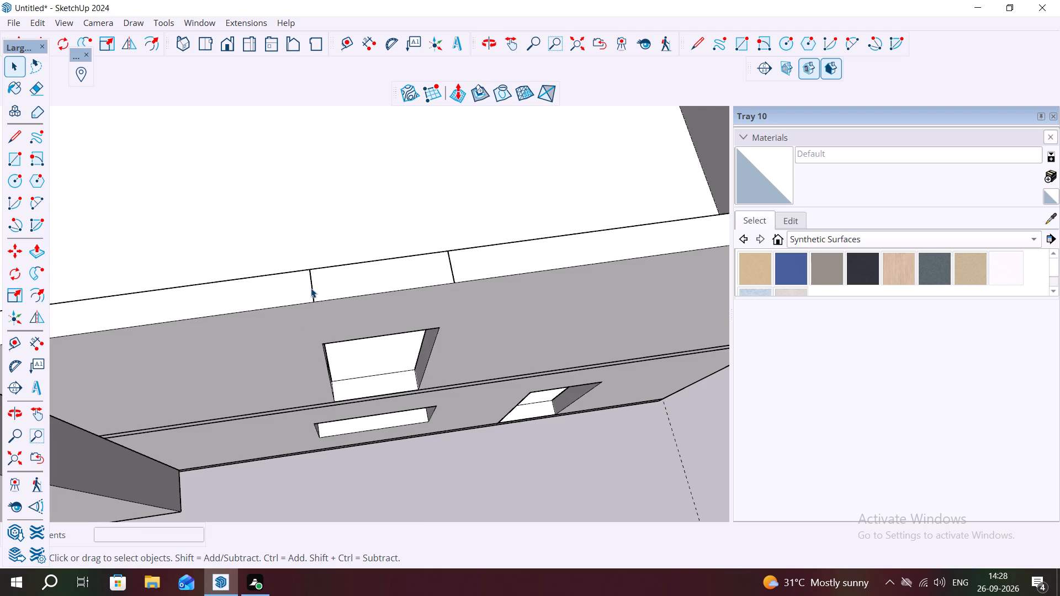
click(311, 288)
key(Delete)
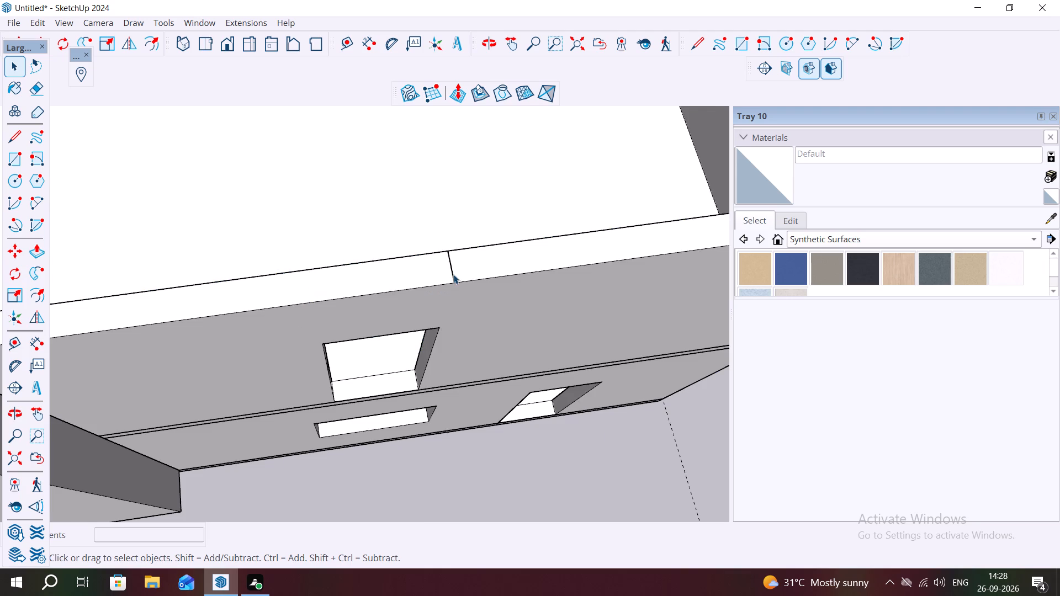
click(453, 274)
key(Delete)
Reopen the upper-storey wall group and delete the leftover horizontal seam line on the opening's side face.
middle_drag(404, 341, 358, 188)
scroll(373, 280, down, 10)
middle_drag(333, 317, 206, 305)
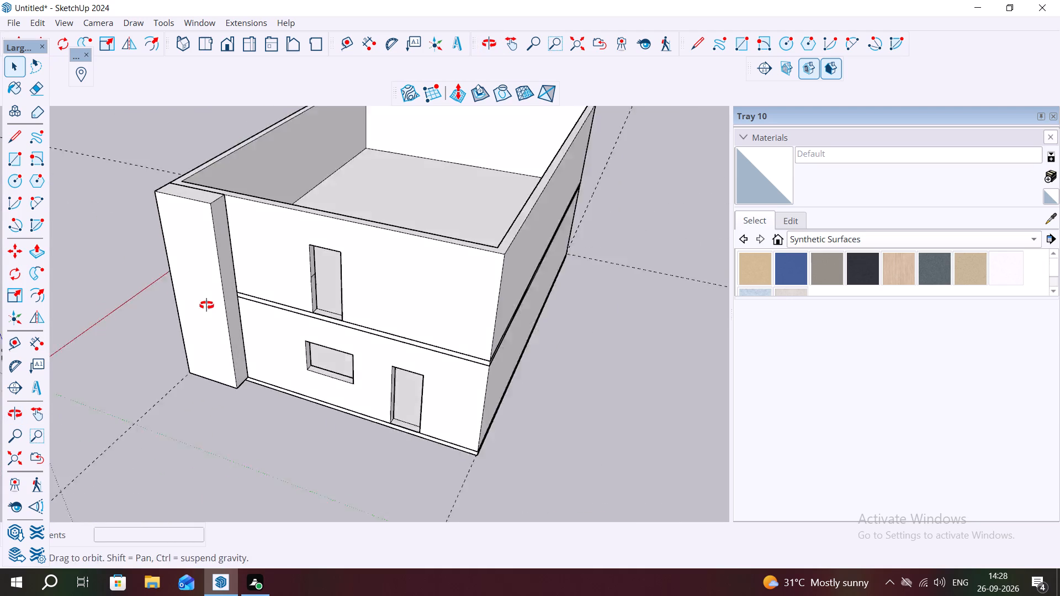
middle_drag(206, 305, 192, 300)
scroll(315, 276, up, 9)
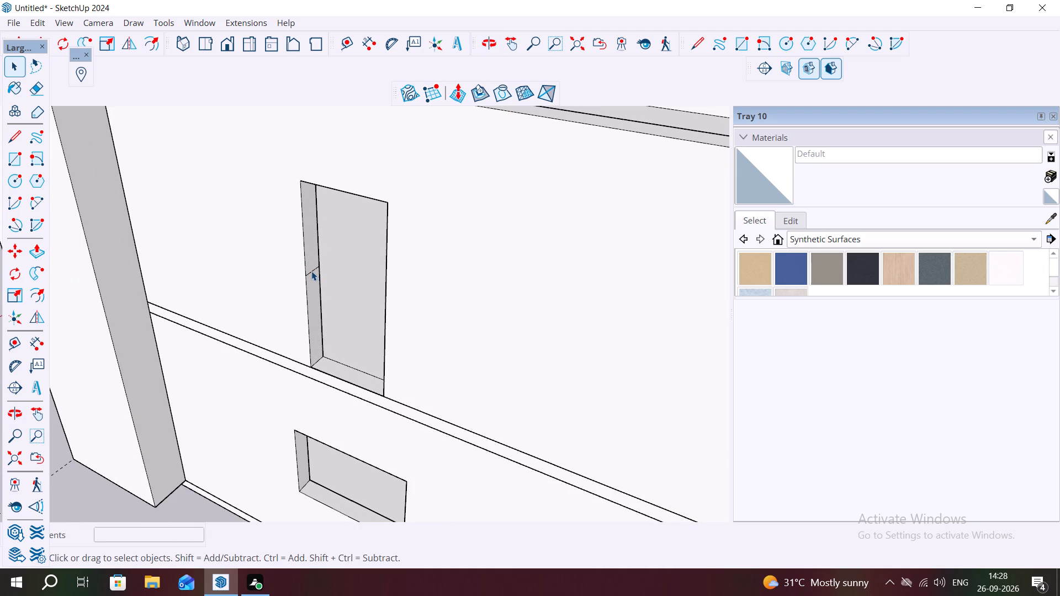
click(311, 271)
triple_click(311, 272)
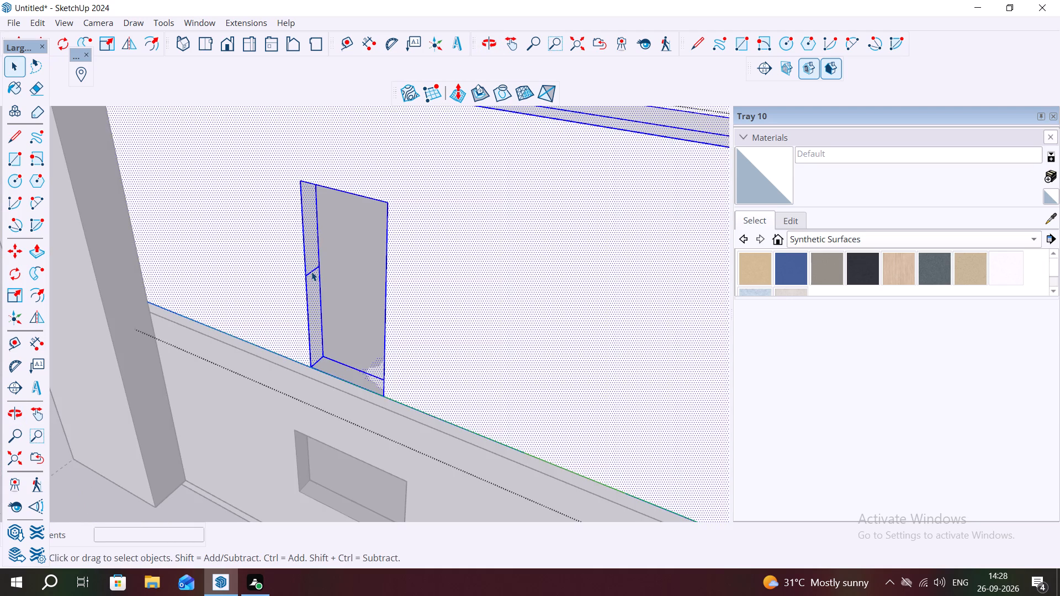
triple_click(311, 272)
triple_click(311, 272)
click(344, 268)
click(312, 272)
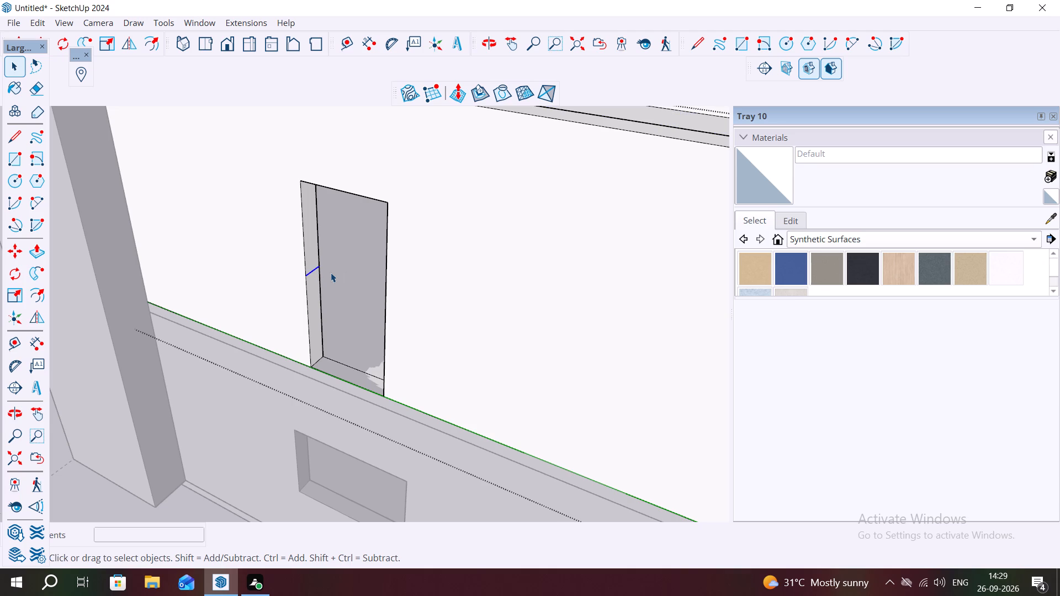
key(Delete)
Draw a 9" line across the top of the front wall, between the opening and the corner away from the facade projection.
scroll(334, 328, down, 7)
middle_drag(346, 370, 512, 344)
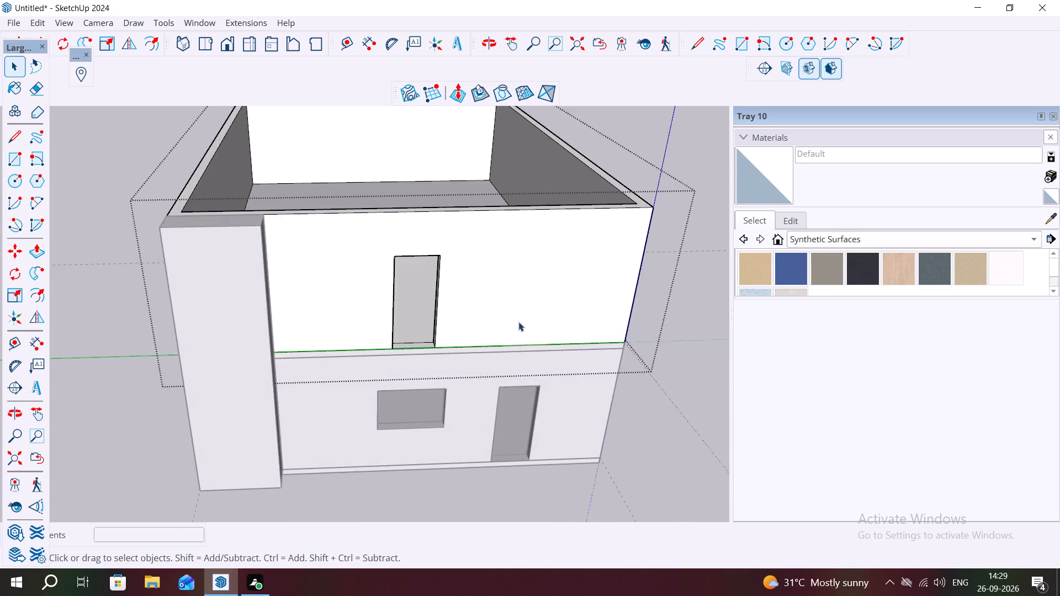
scroll(516, 307, down, 2)
middle_drag(501, 316, 472, 226)
text(REC)
key(Escape)
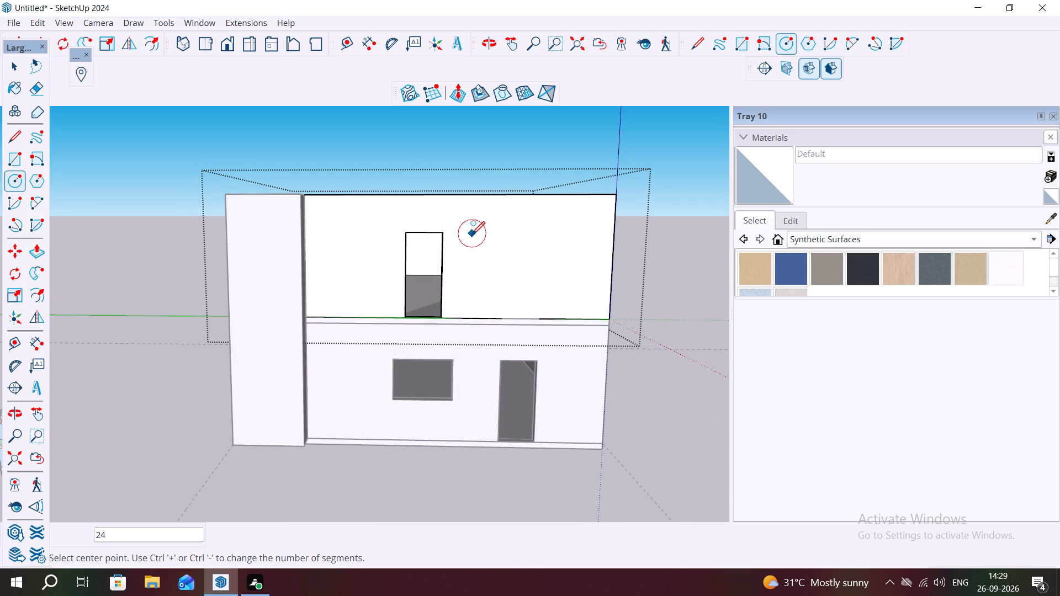
key(r)
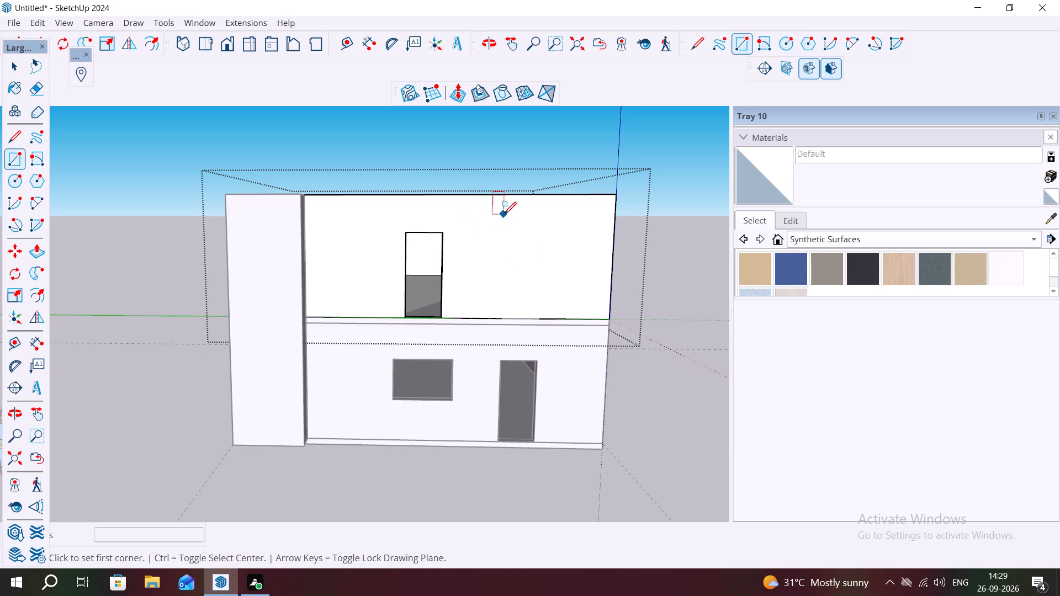
middle_drag(505, 210, 485, 364)
scroll(495, 254, up, 7)
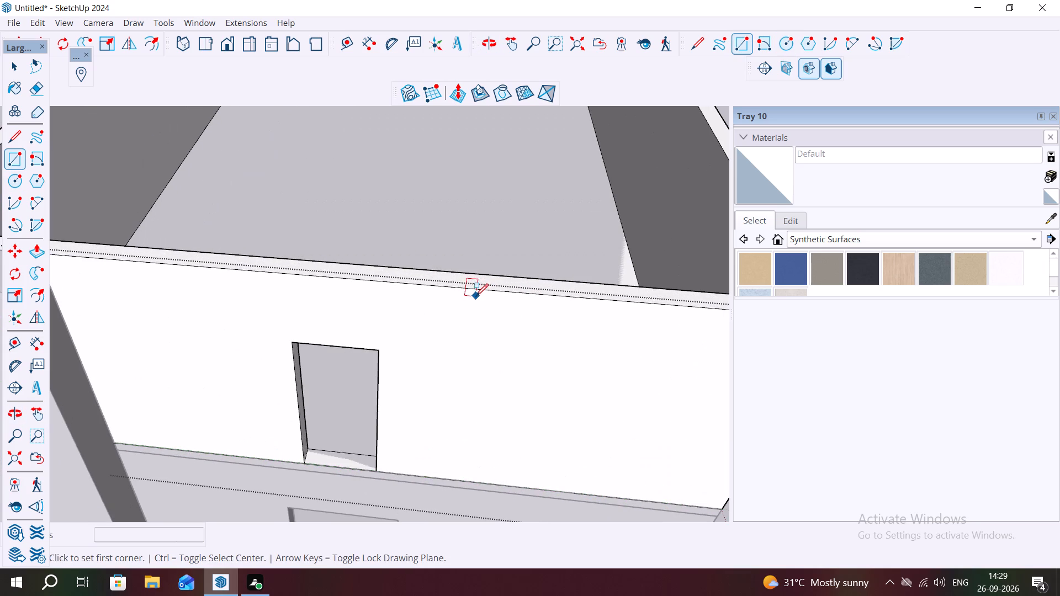
key(space)
key(l)
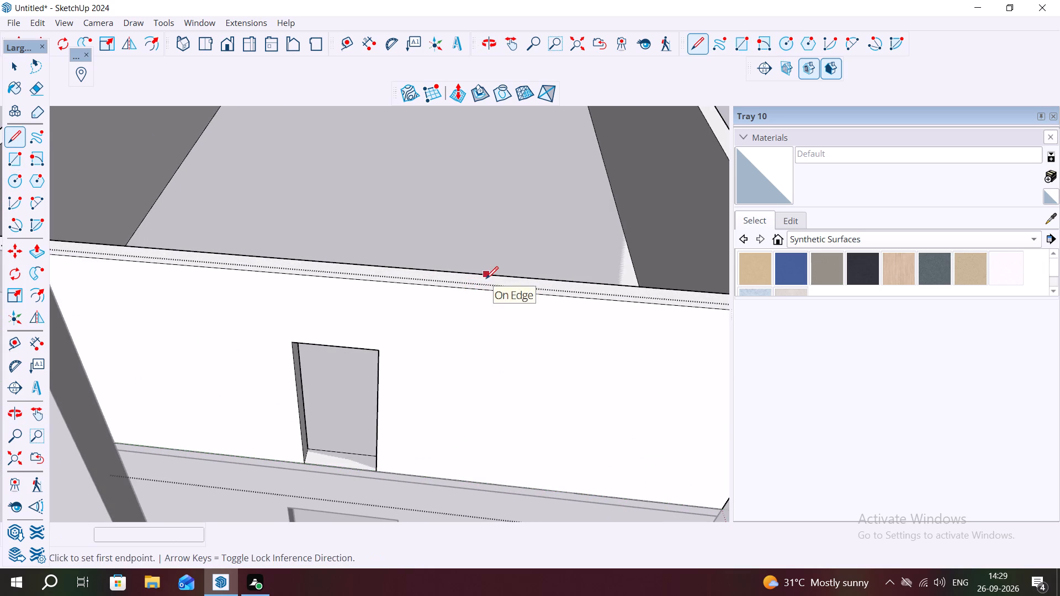
click(490, 274)
click(489, 292)
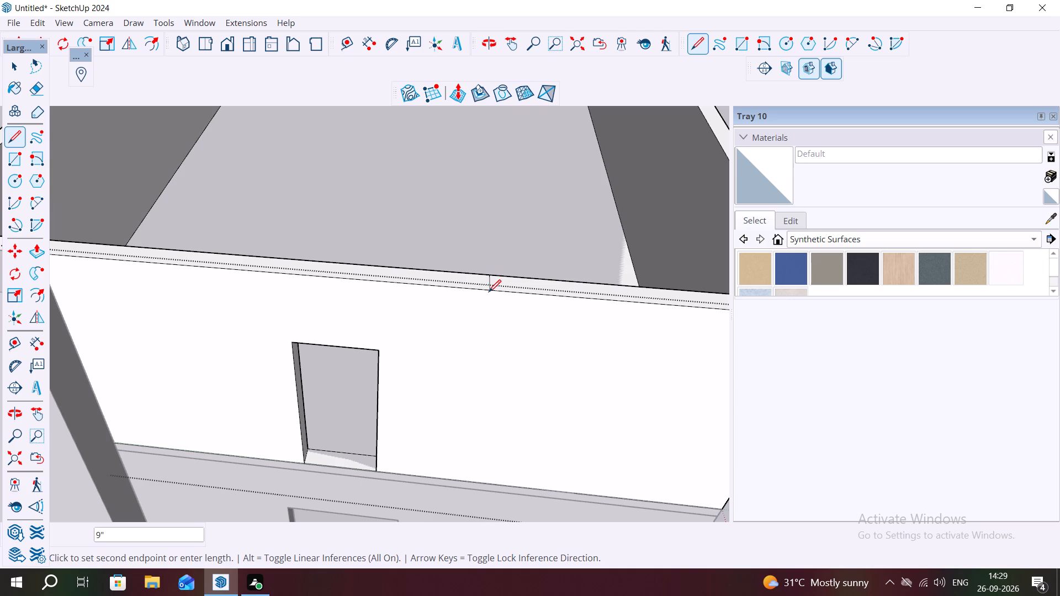
key(Escape)
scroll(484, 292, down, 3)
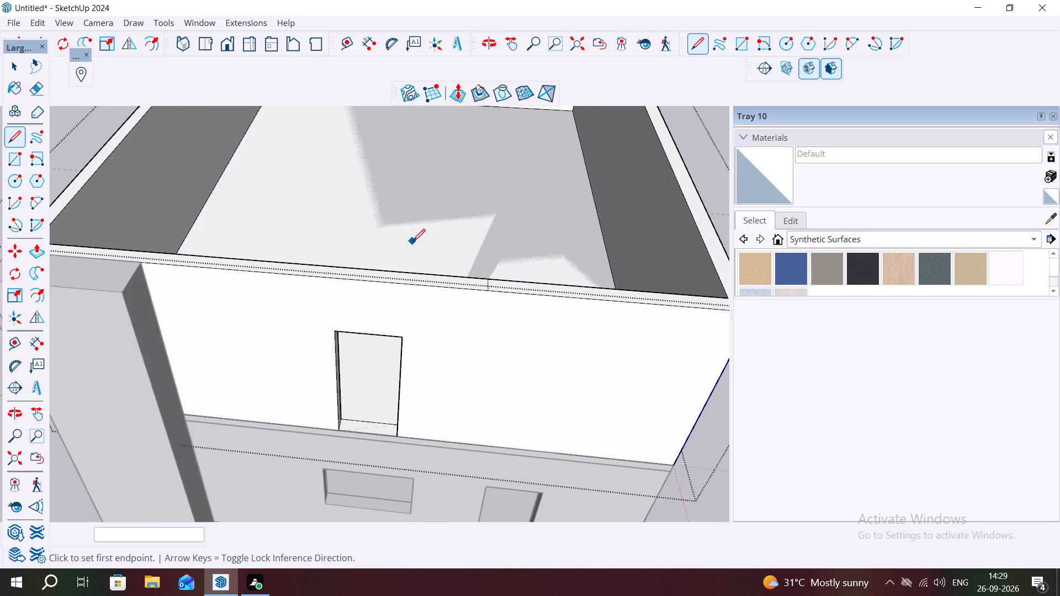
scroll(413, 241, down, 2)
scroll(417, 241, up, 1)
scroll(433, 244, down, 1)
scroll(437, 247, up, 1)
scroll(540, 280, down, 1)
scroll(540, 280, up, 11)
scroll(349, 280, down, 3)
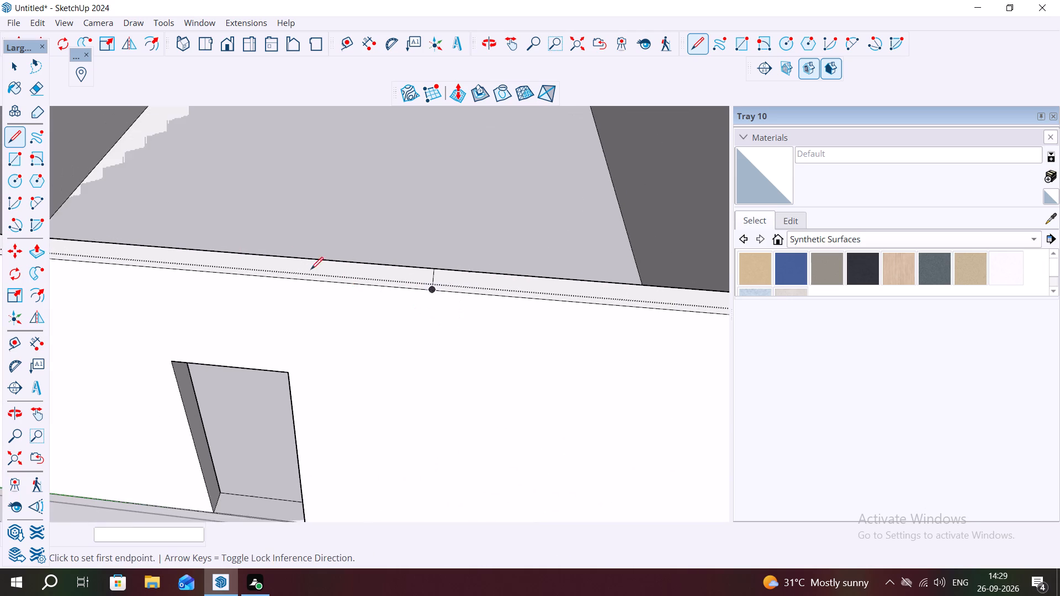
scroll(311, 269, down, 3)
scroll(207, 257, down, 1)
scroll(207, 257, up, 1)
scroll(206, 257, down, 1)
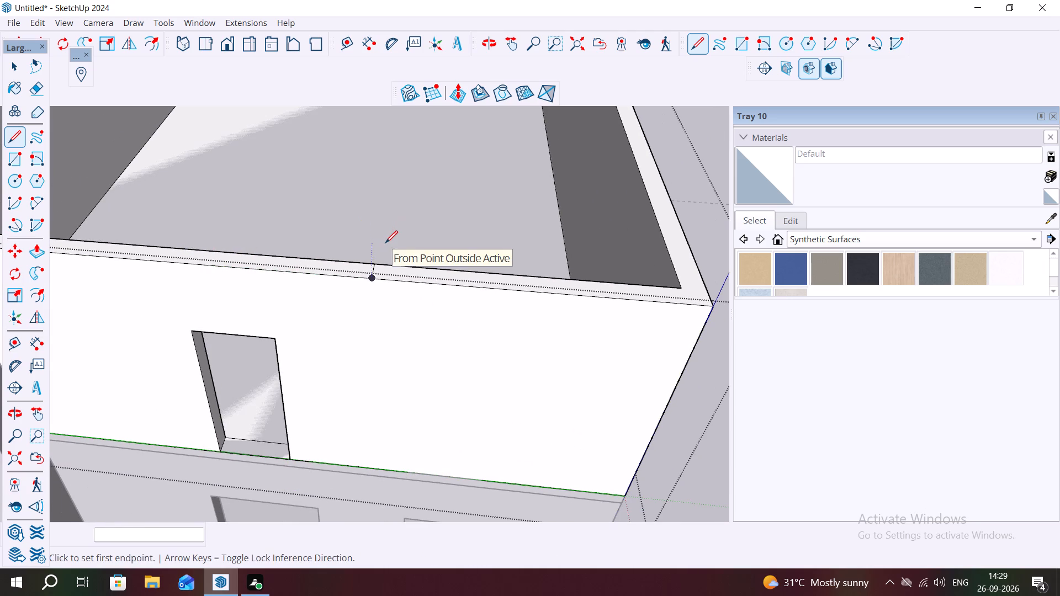
Draw a rectangle about 5' 6 1/2" by 9" on the wall's top, from the 9" line toward the corner away from the projection.
key(Escape)
key(r)
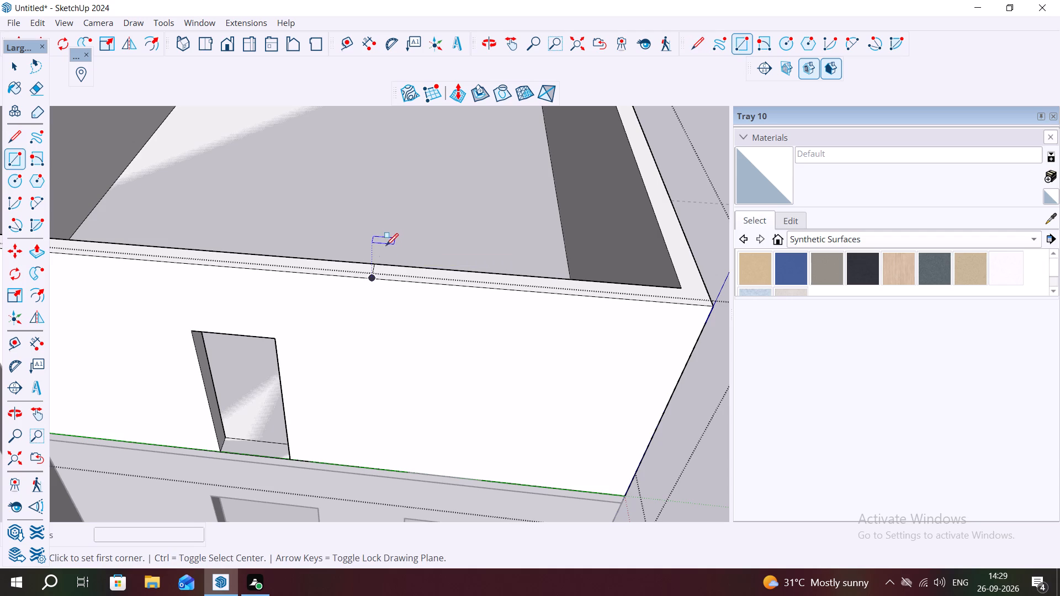
click(374, 276)
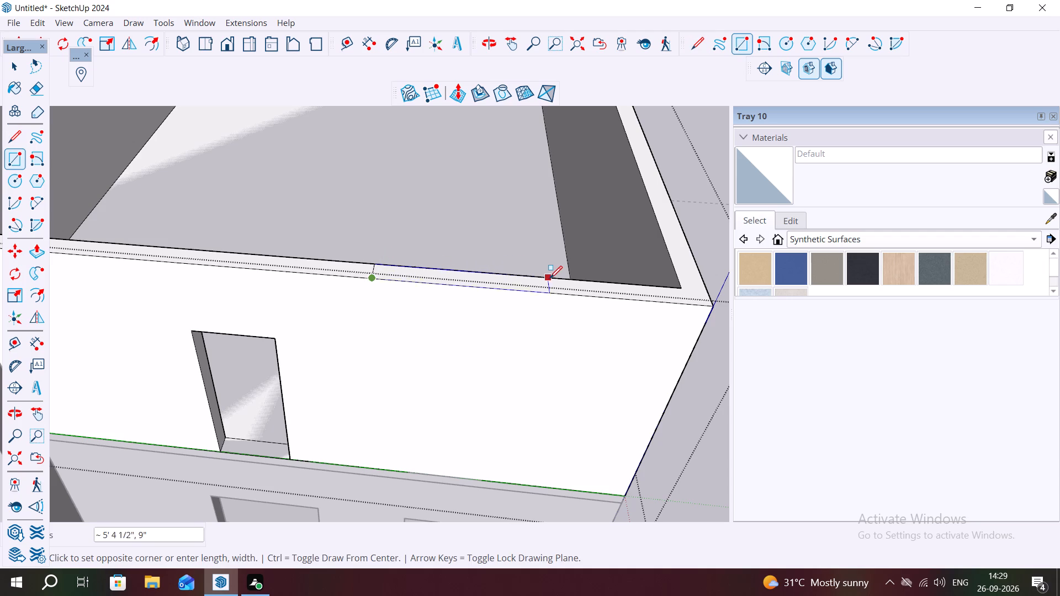
click(552, 279)
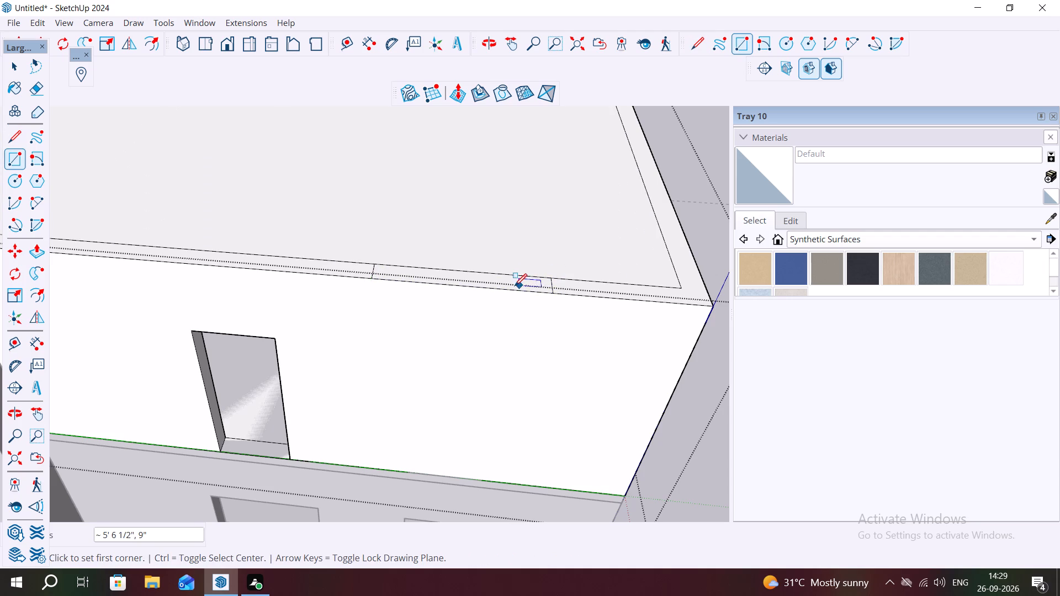
middle_drag(504, 278, 496, 322)
key(space)
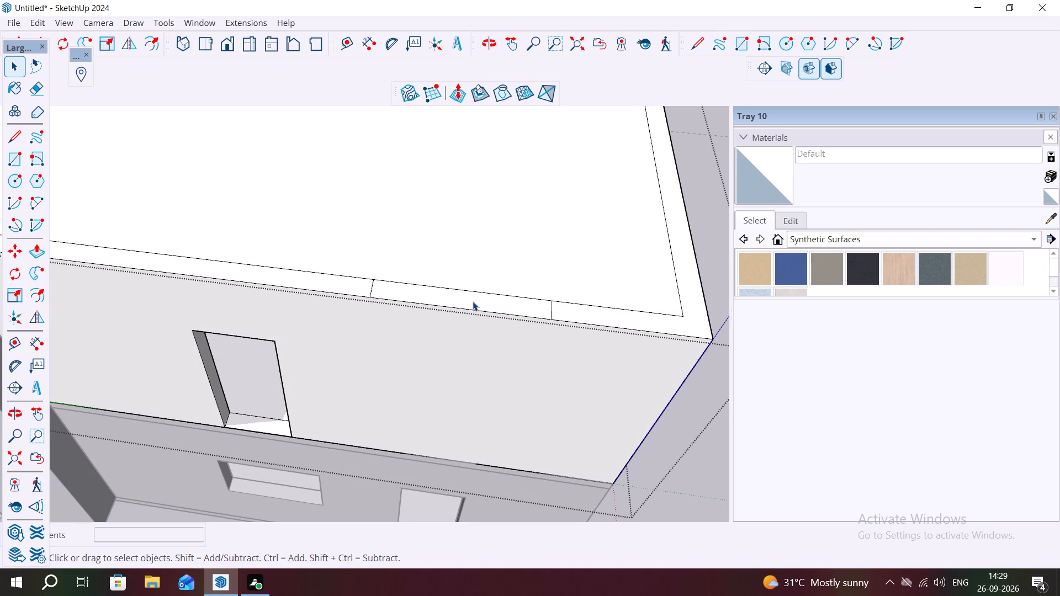
Remove the large face covering the open top of the upper storey inside the walls.
click(473, 301)
click(484, 236)
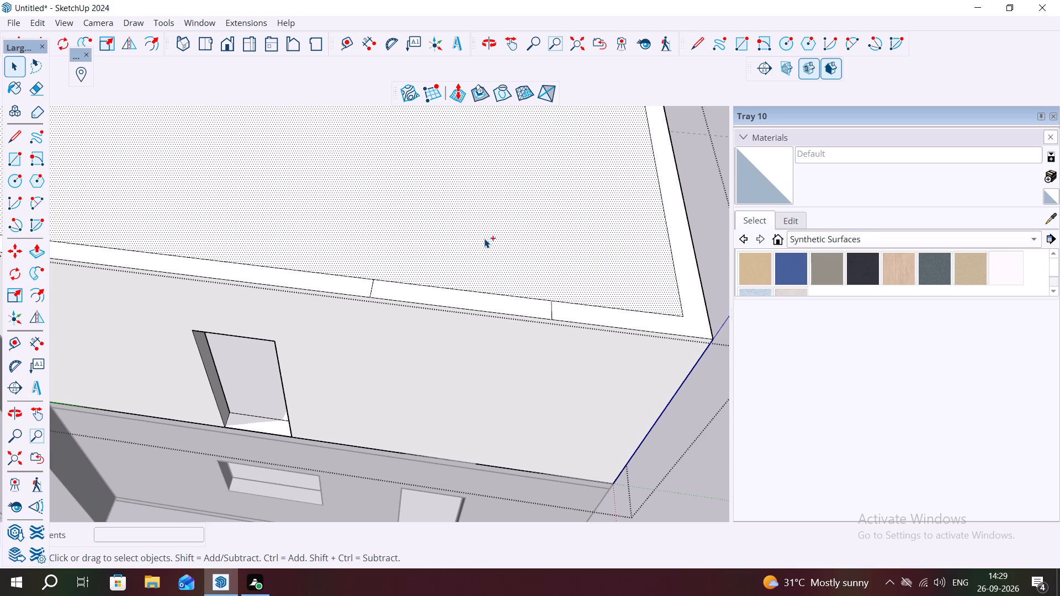
key(ctrl+x)
Push the 5' 6 1/2" rectangle on the front wall's top down 10' to cut a full-height gap.
click(489, 300)
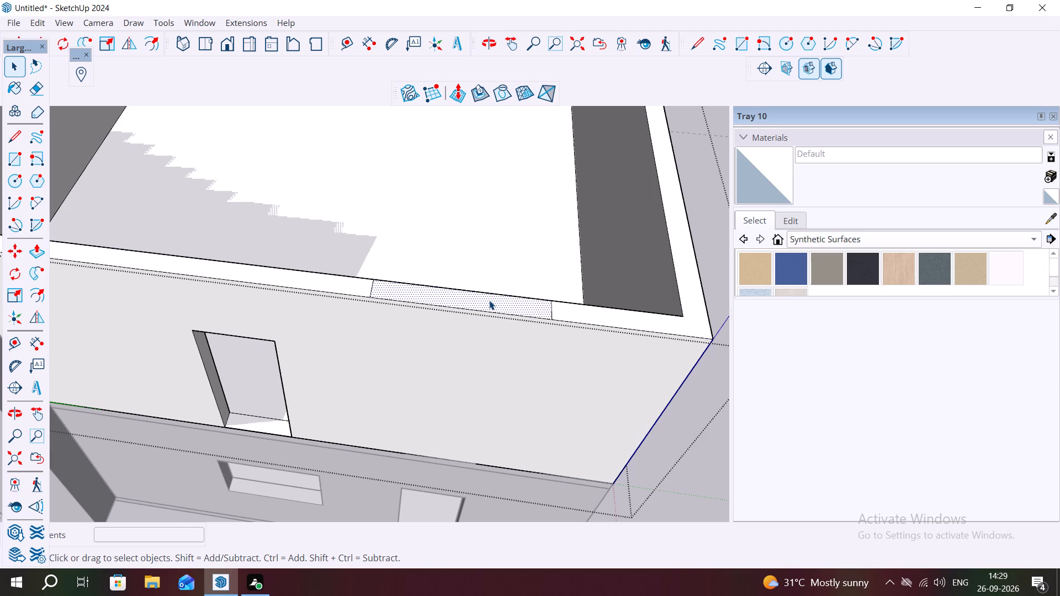
key(p)
click(487, 301)
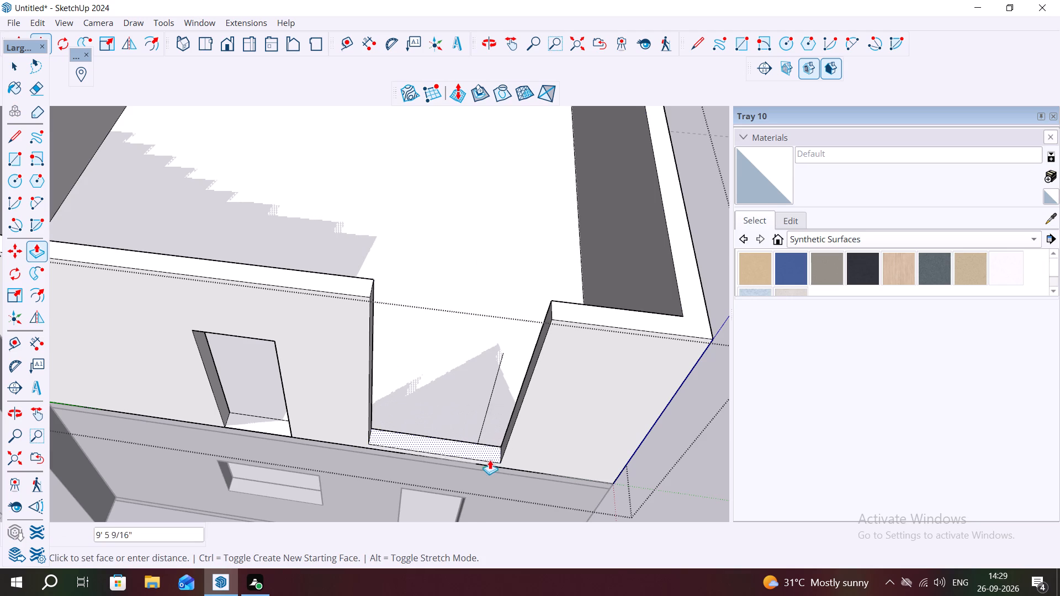
click(492, 466)
Delete the stray vertical line in the new gap and the short leftover line across the wall strip at its base.
scroll(472, 387, down, 2)
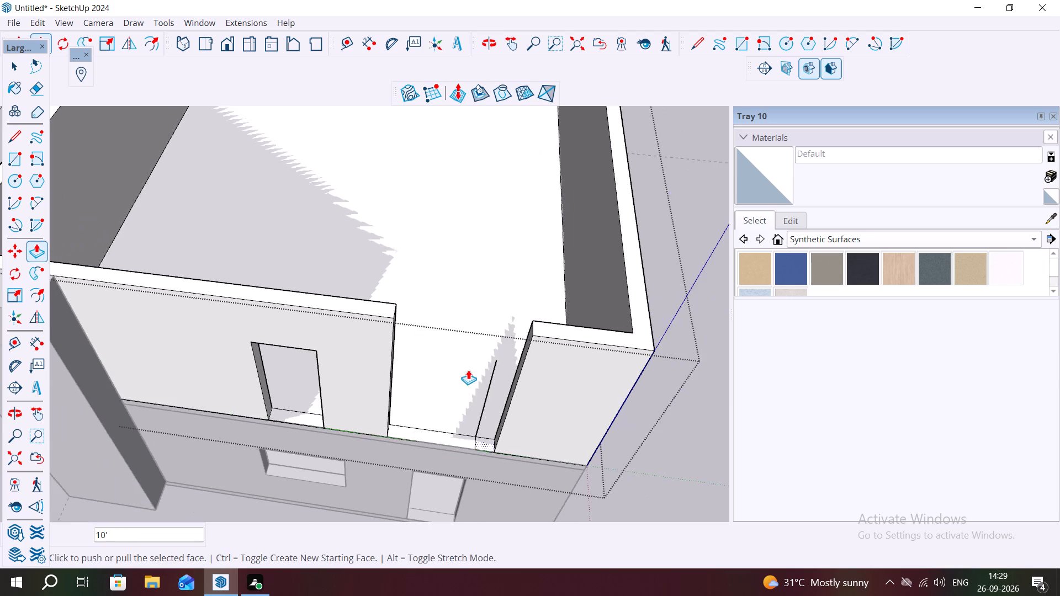
scroll(468, 368, up, 1)
scroll(468, 365, down, 5)
scroll(515, 284, up, 1)
scroll(518, 284, down, 1)
middle_drag(517, 283, 438, 449)
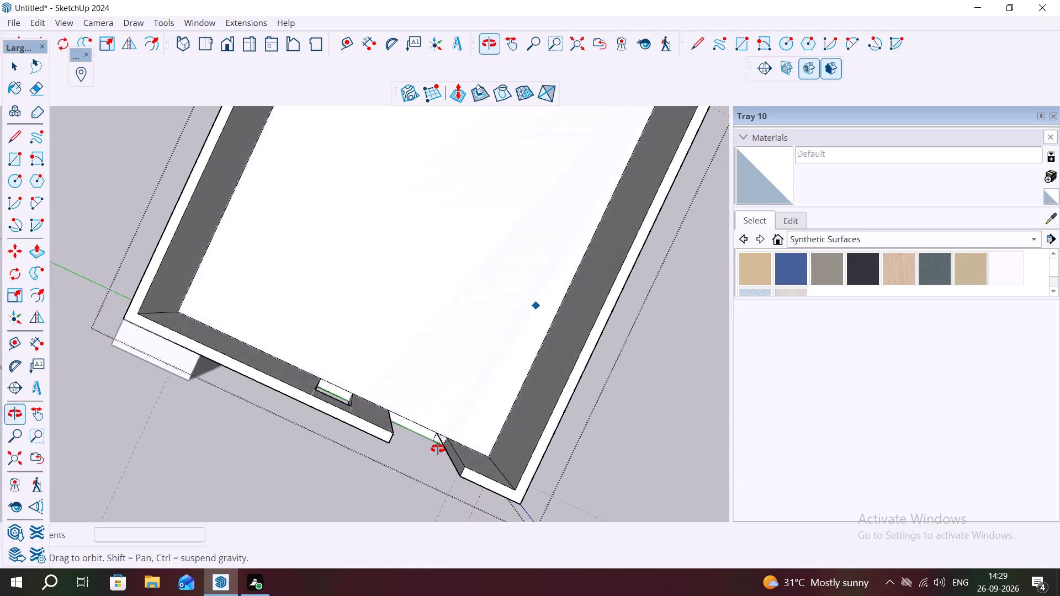
middle_drag(438, 449, 472, 260)
scroll(468, 392, up, 1)
scroll(469, 391, down, 1)
key(space)
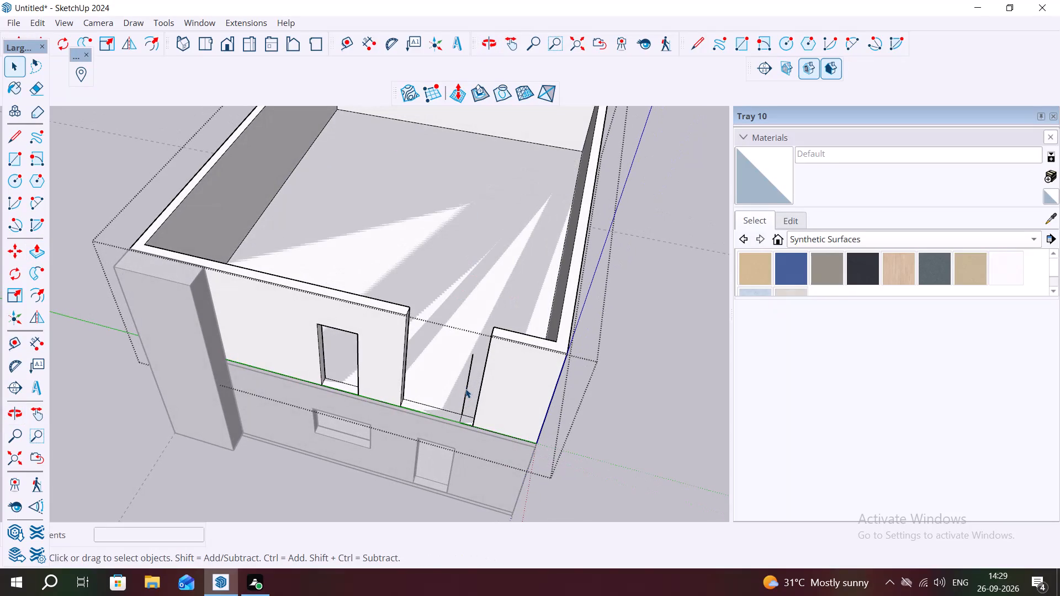
click(465, 389)
key(Delete)
scroll(457, 407, up, 5)
scroll(458, 409, down, 1)
scroll(458, 409, up, 3)
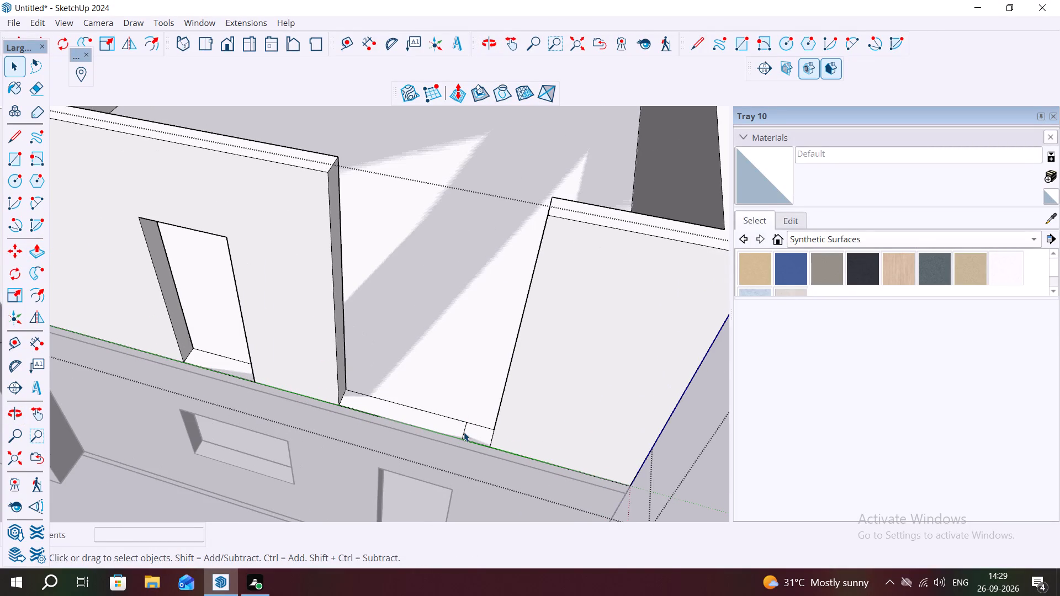
click(464, 432)
key(Delete)
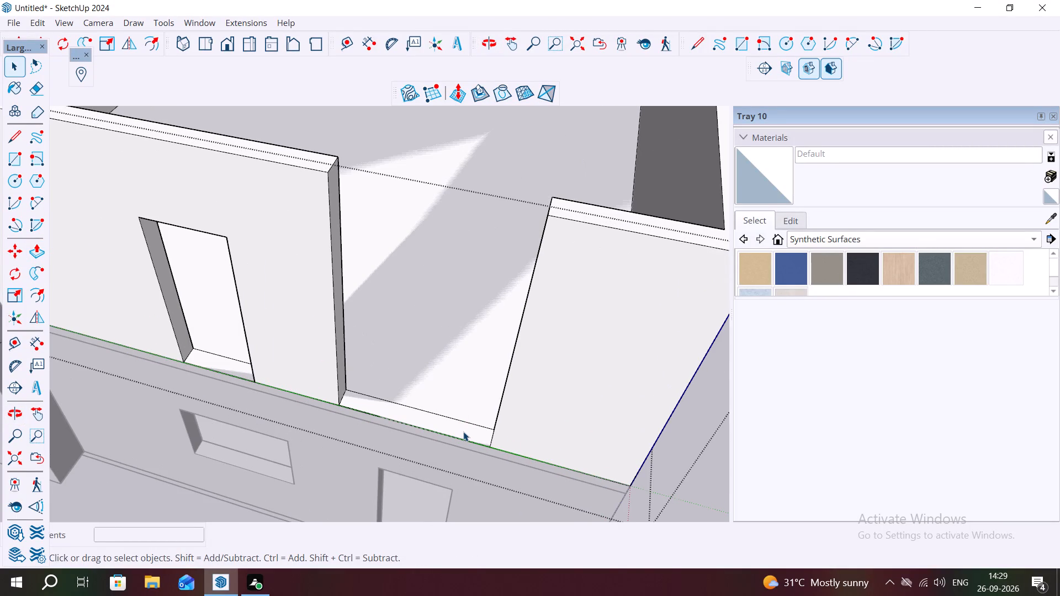
Draw a rectangle about 3' 4 1/4" by 9" on the gap's side face, starting at the wall's top corner.
scroll(442, 411, down, 3)
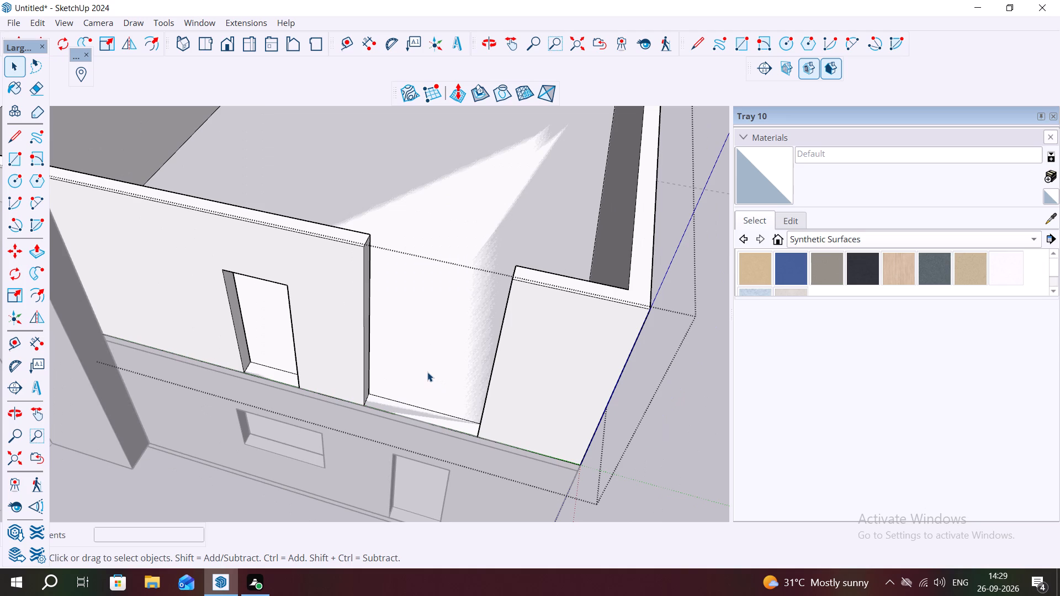
key(r)
middle_drag(415, 348, 279, 219)
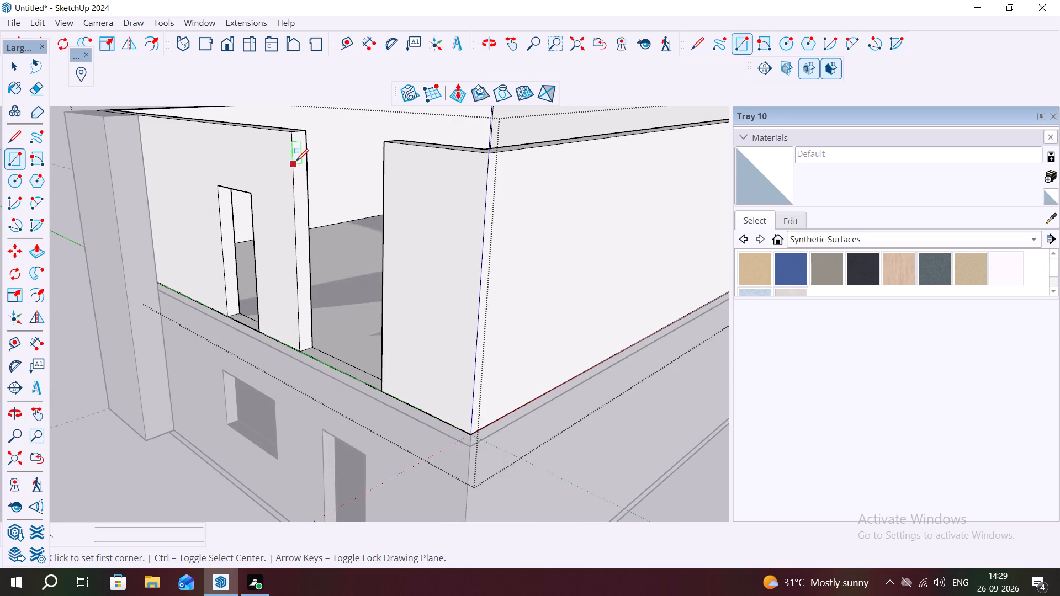
drag(295, 136, 300, 143)
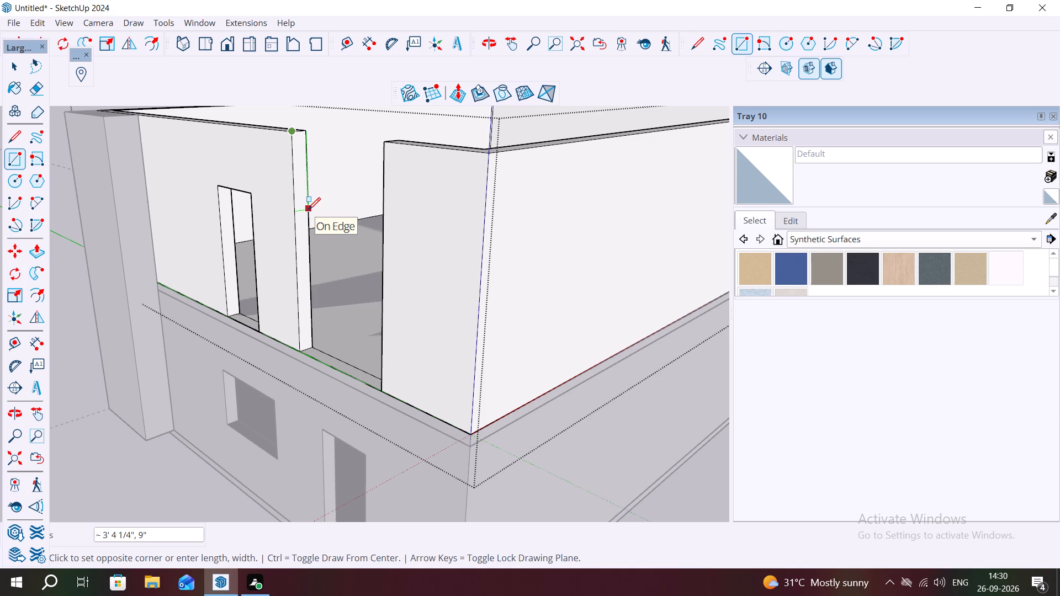
click(308, 210)
Copy the rectangle about 6' 7 3/4" down the side face so it ends at the wall's bottom corner.
key(space)
double_click(303, 191)
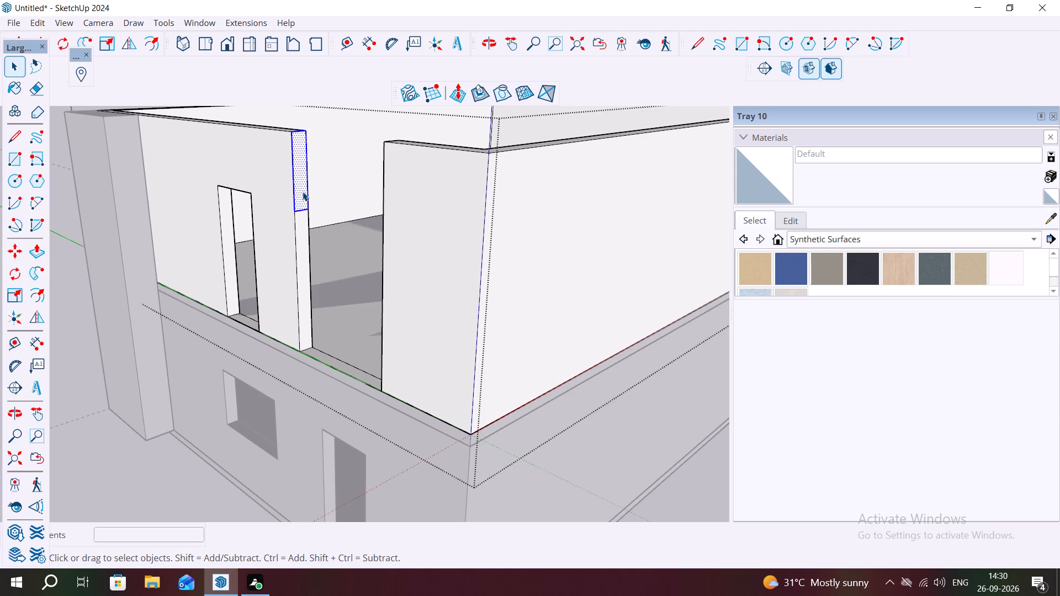
key(m)
click(298, 210)
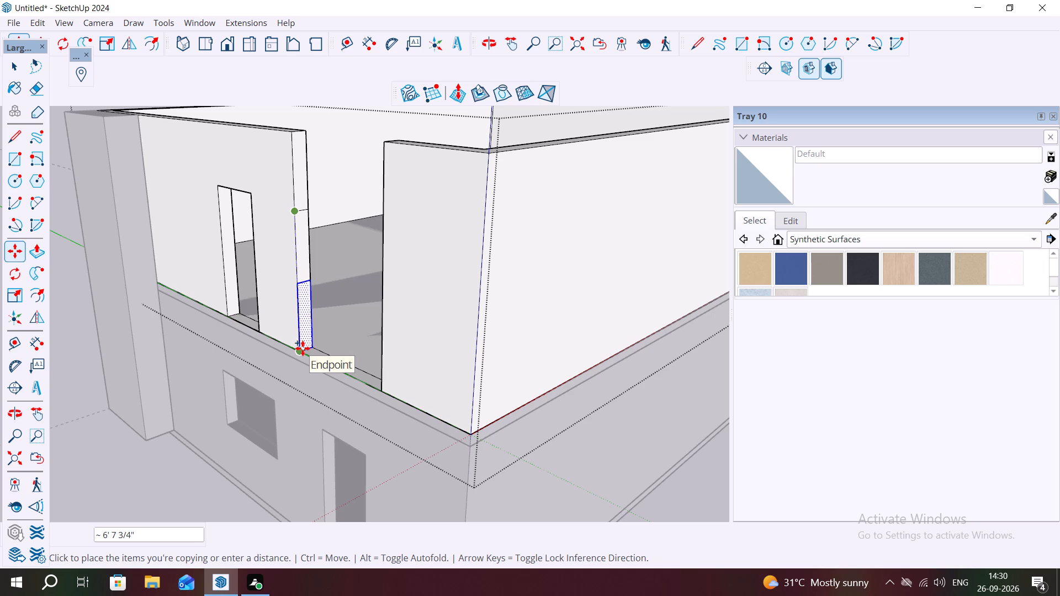
click(303, 348)
key(Escape)
Push/Pull the upper and lower rectangles about 5' 6 1/2" across the gap, leaving a window opening between them.
key(space)
click(300, 195)
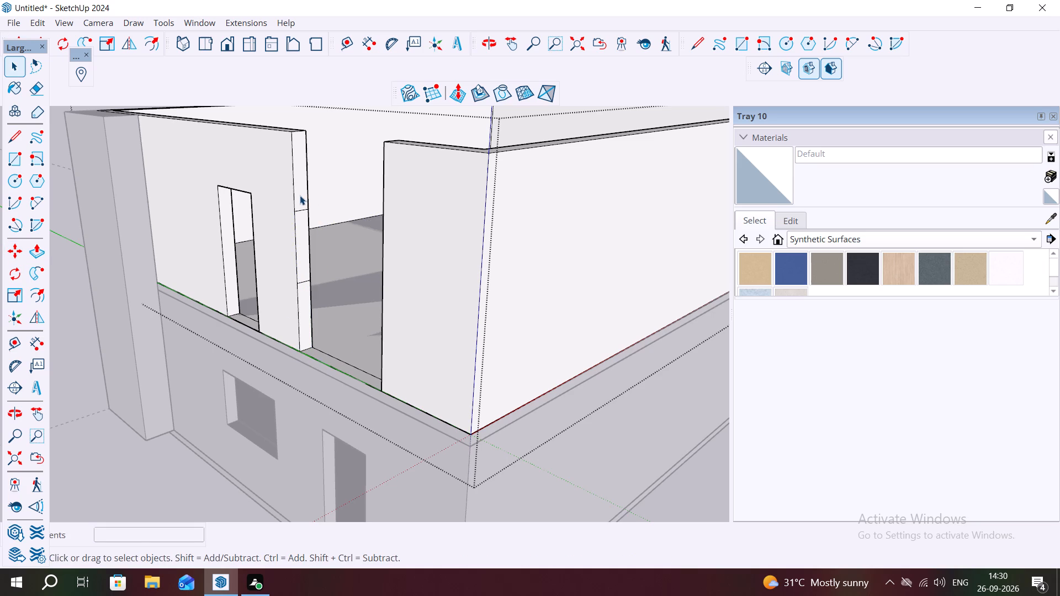
key(p)
click(300, 196)
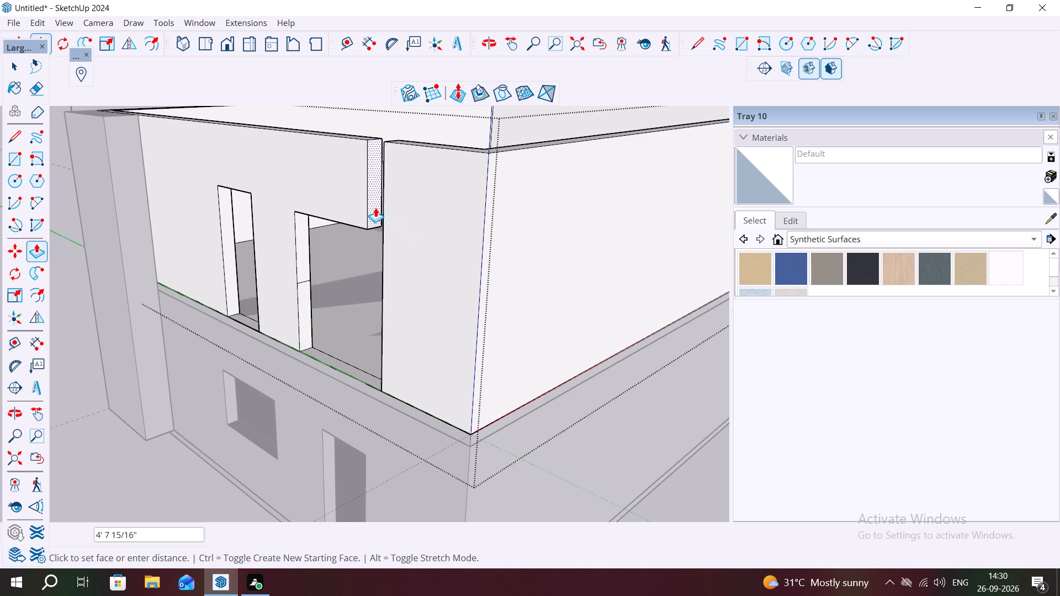
click(403, 228)
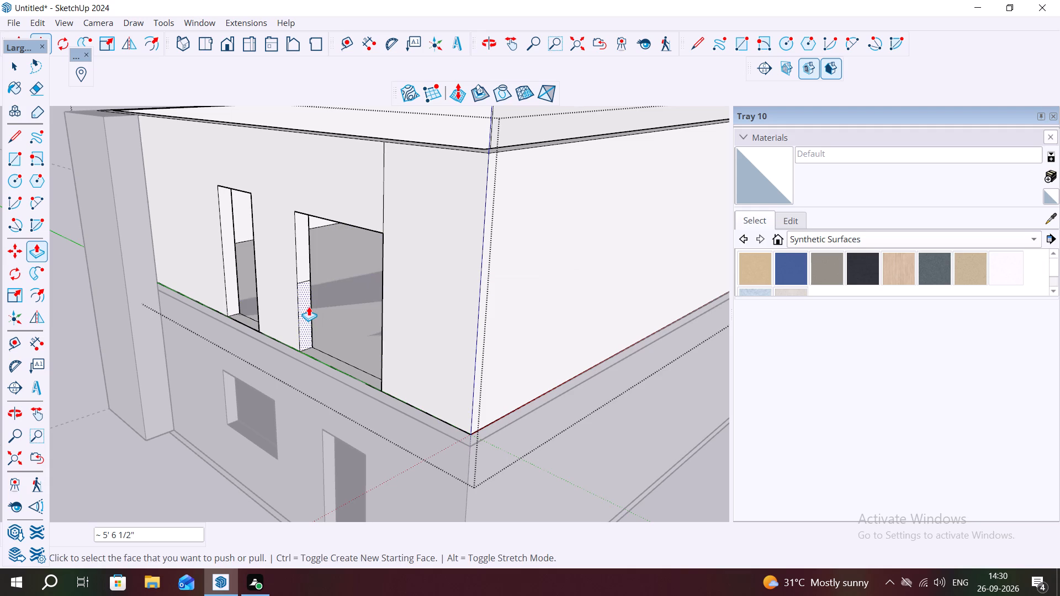
click(309, 306)
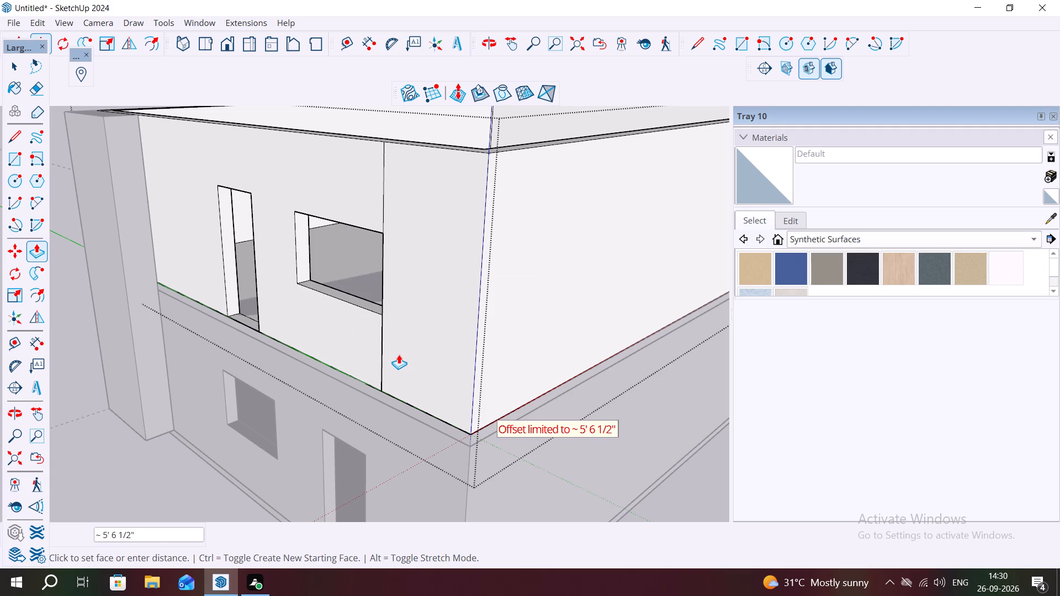
click(399, 354)
Delete the two vertical seam lines below and above the window opening, and close the upper-storey wall group.
key(space)
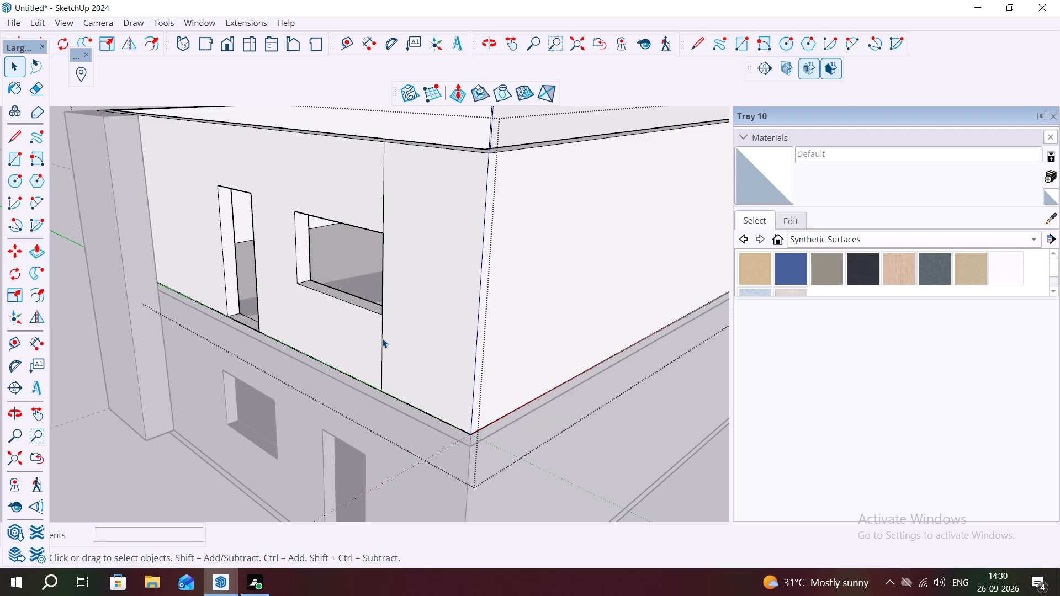
click(382, 338)
key(Delete)
click(383, 174)
key(Delete)
scroll(353, 273, down, 3)
middle_drag(384, 287, 564, 280)
key(Escape)
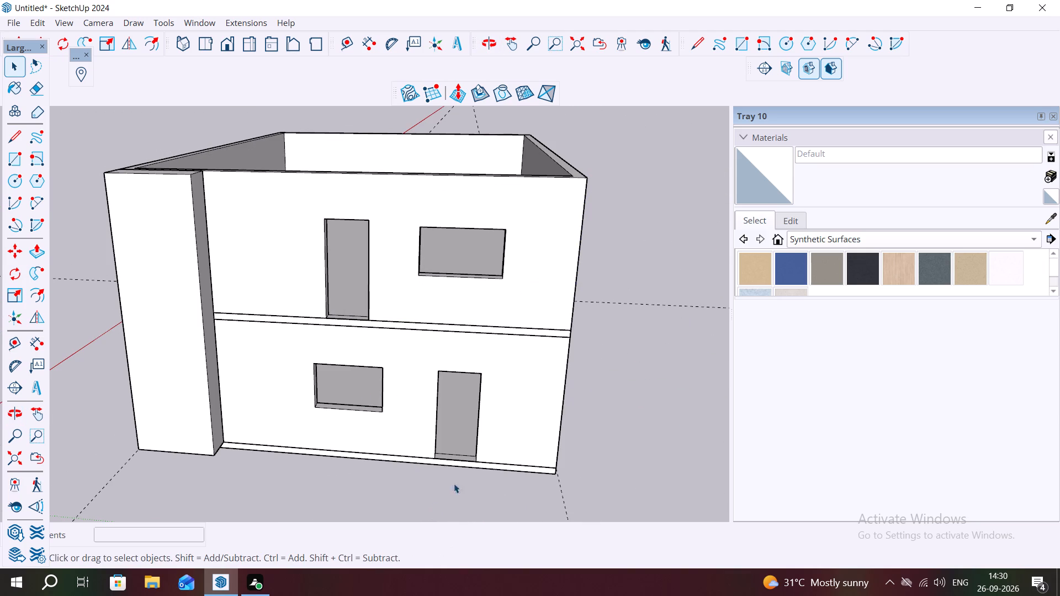
Open the group of the floor slab between the two storeys for editing.
click(351, 322)
click(351, 324)
double_click(353, 322)
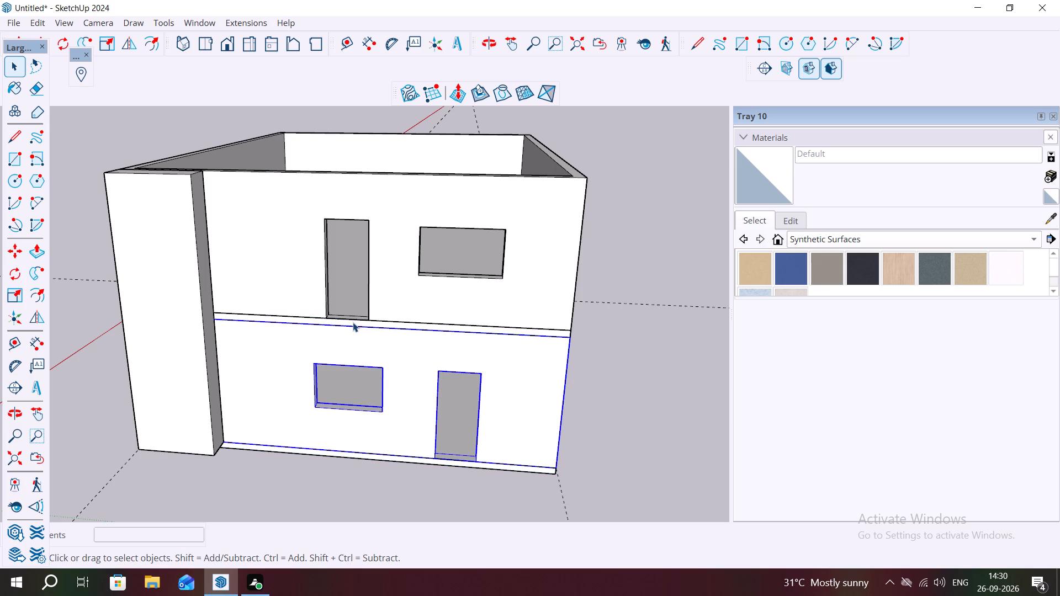
click(353, 323)
click(353, 323)
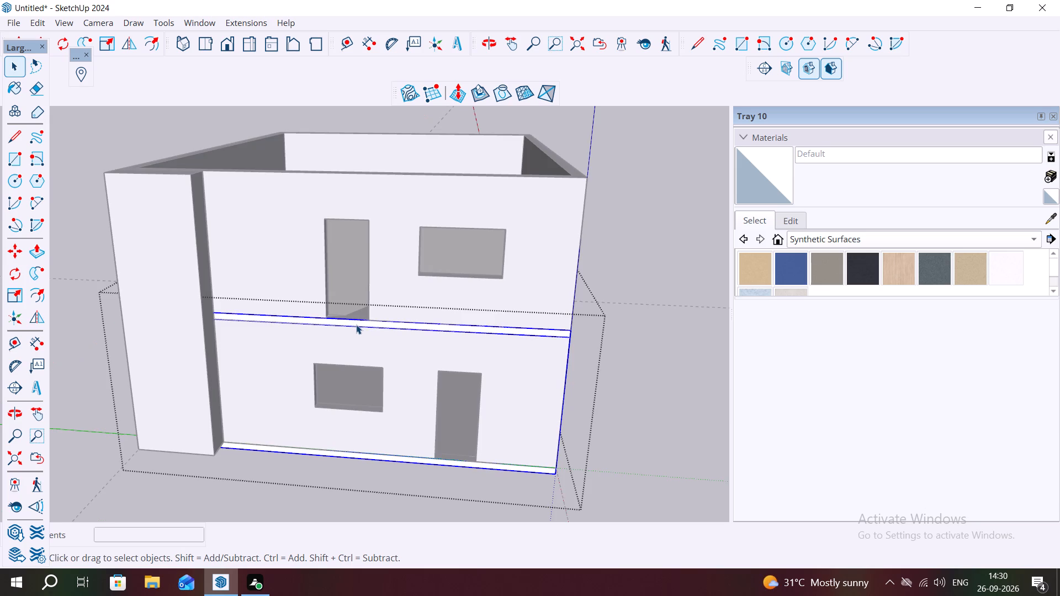
click(356, 324)
click(356, 324)
click(356, 323)
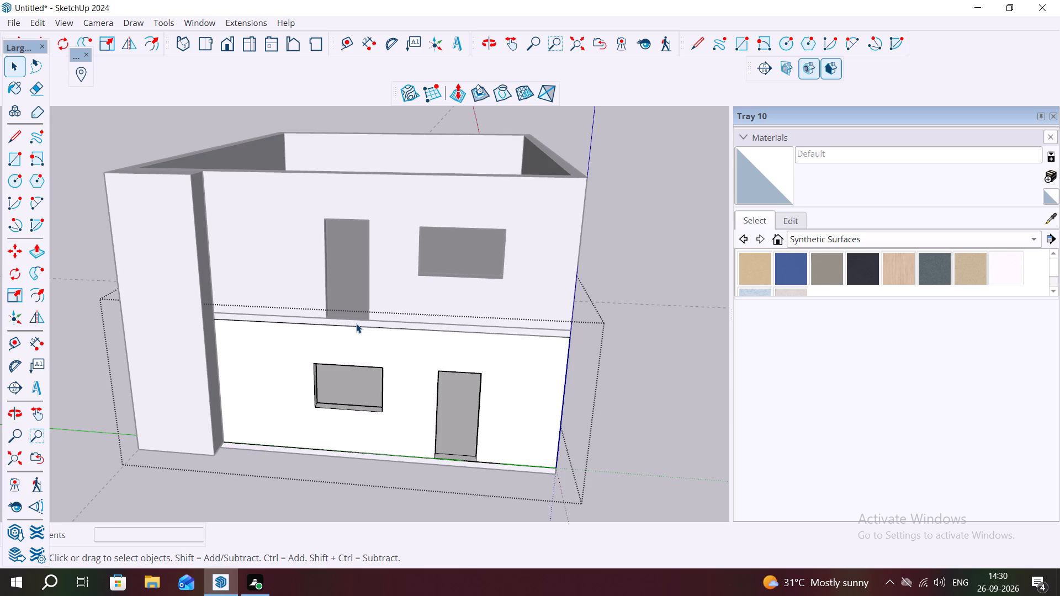
double_click(357, 322)
click(358, 323)
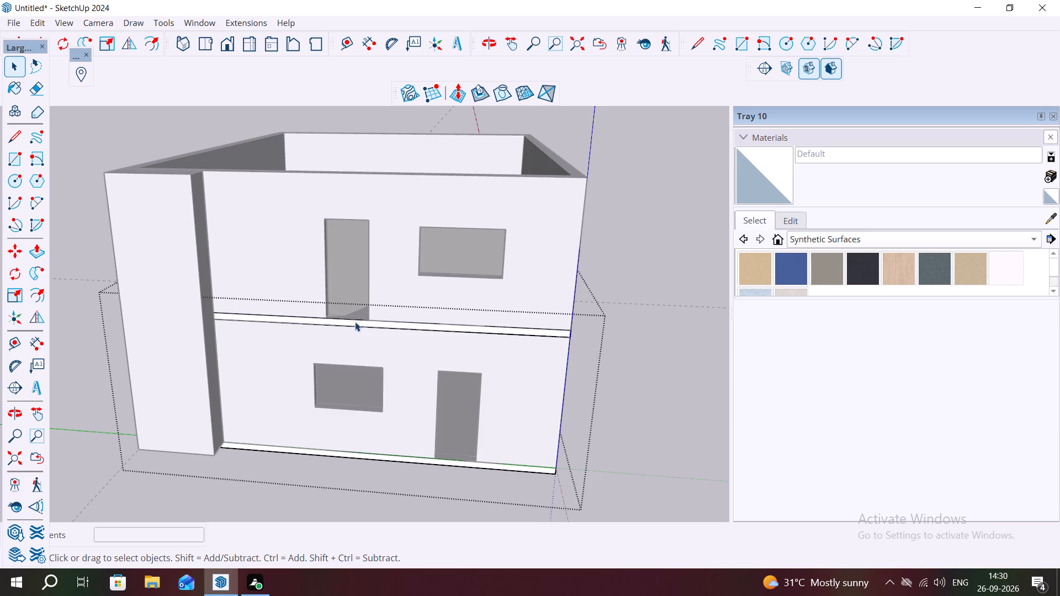
Push/Pull the front edge face of the slab between the storeys outward about 4' 11/16" to form a balcony slab.
scroll(354, 322, up, 8)
click(388, 331)
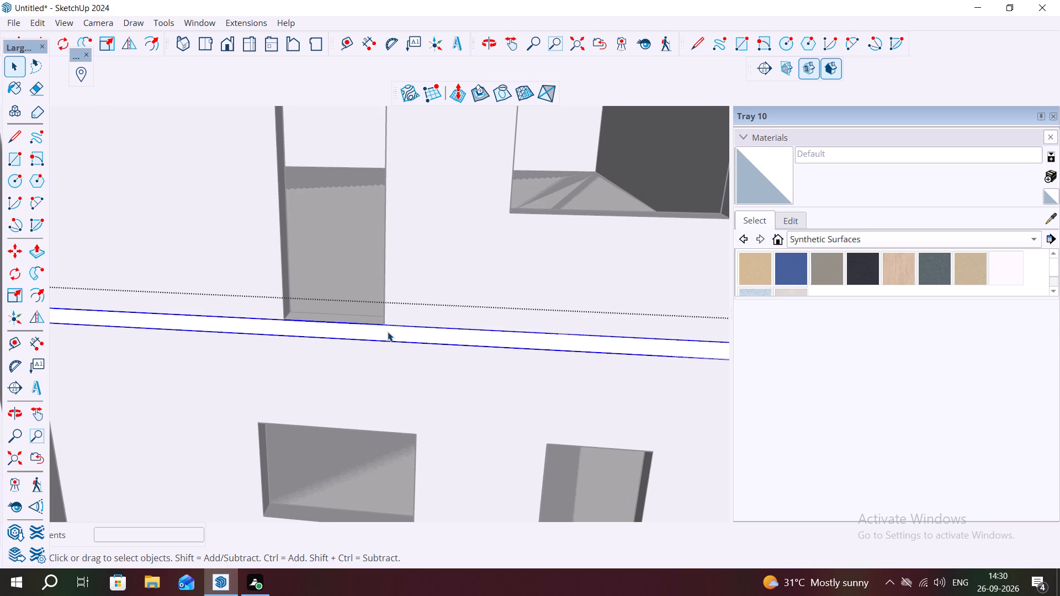
key(p)
double_click(390, 328)
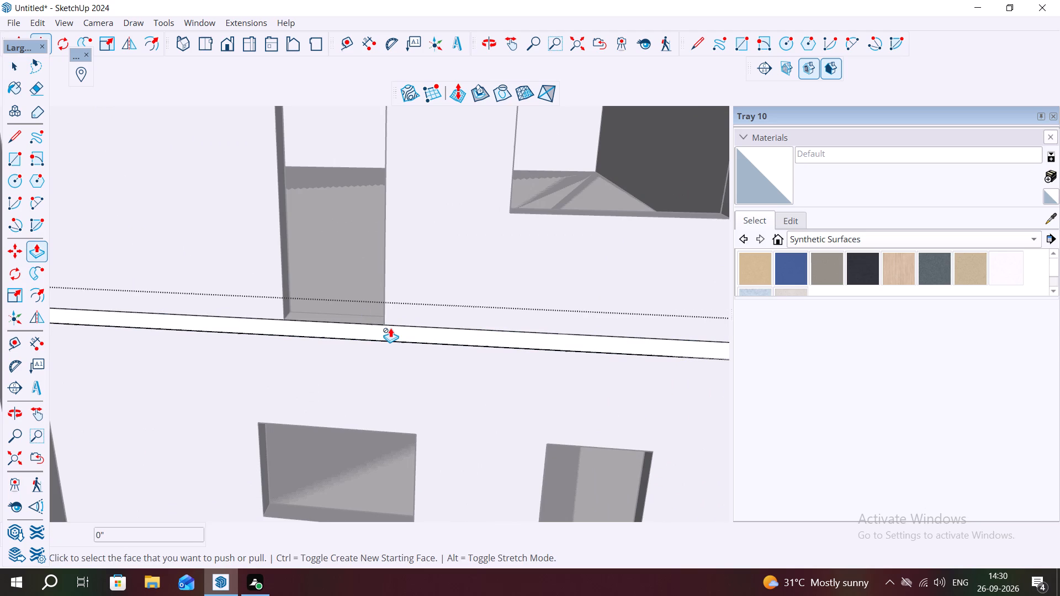
key(Escape)
double_click(394, 330)
key(space)
triple_click(389, 329)
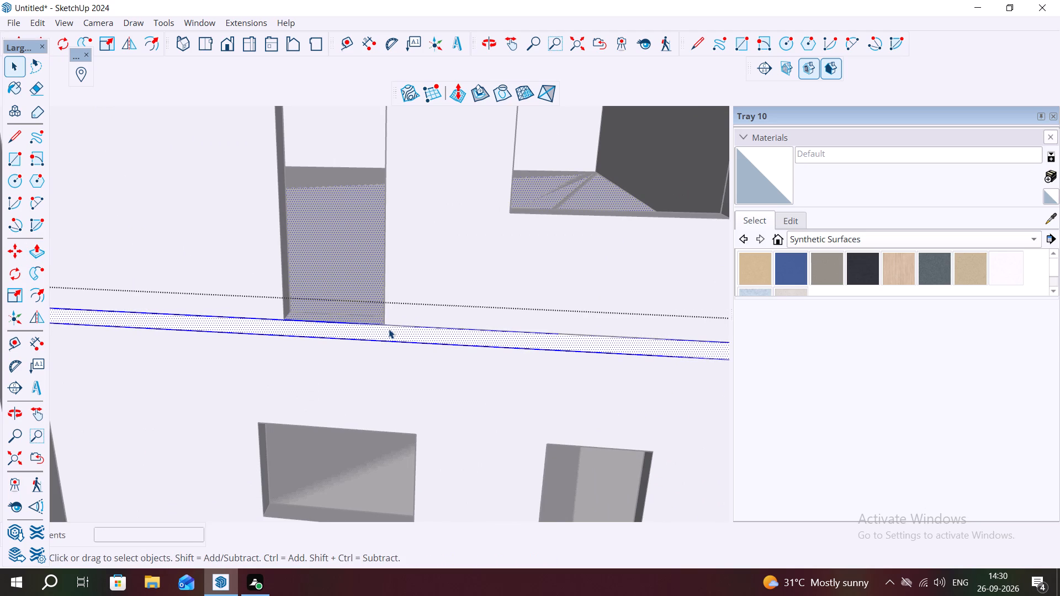
key(p)
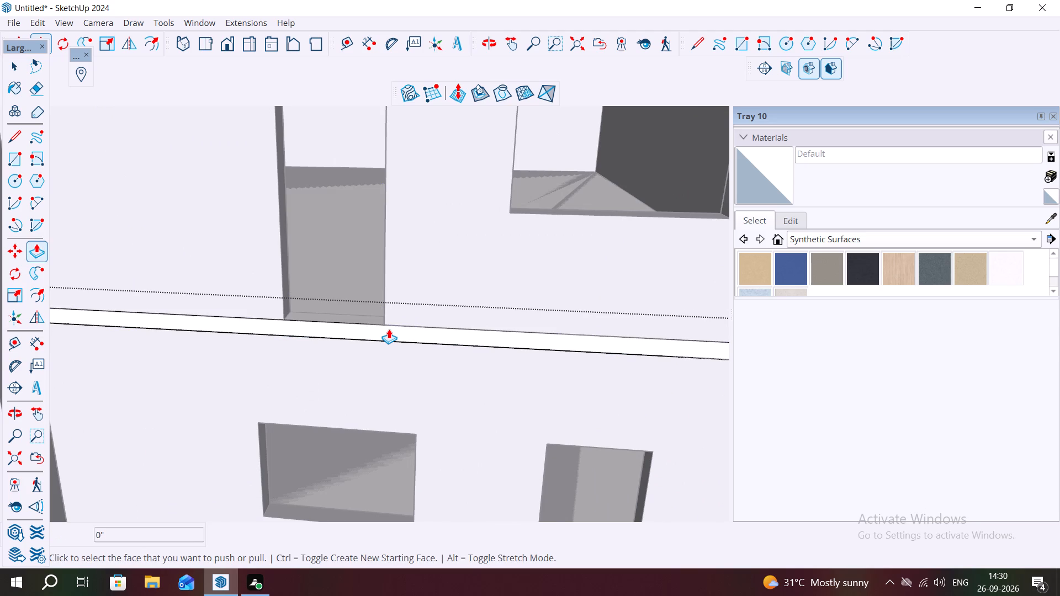
key(p)
click(394, 334)
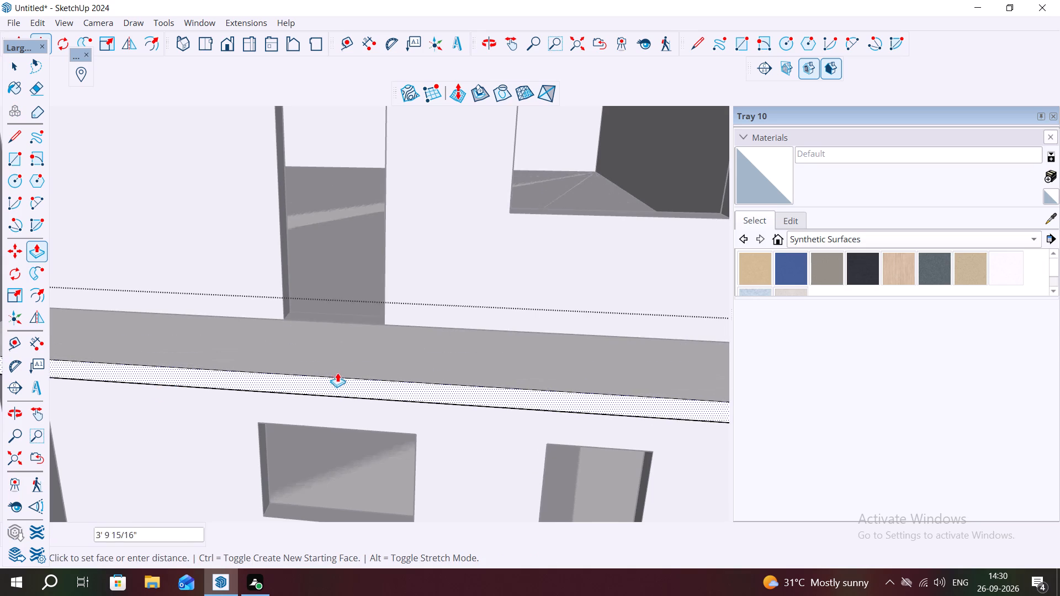
scroll(337, 366, down, 10)
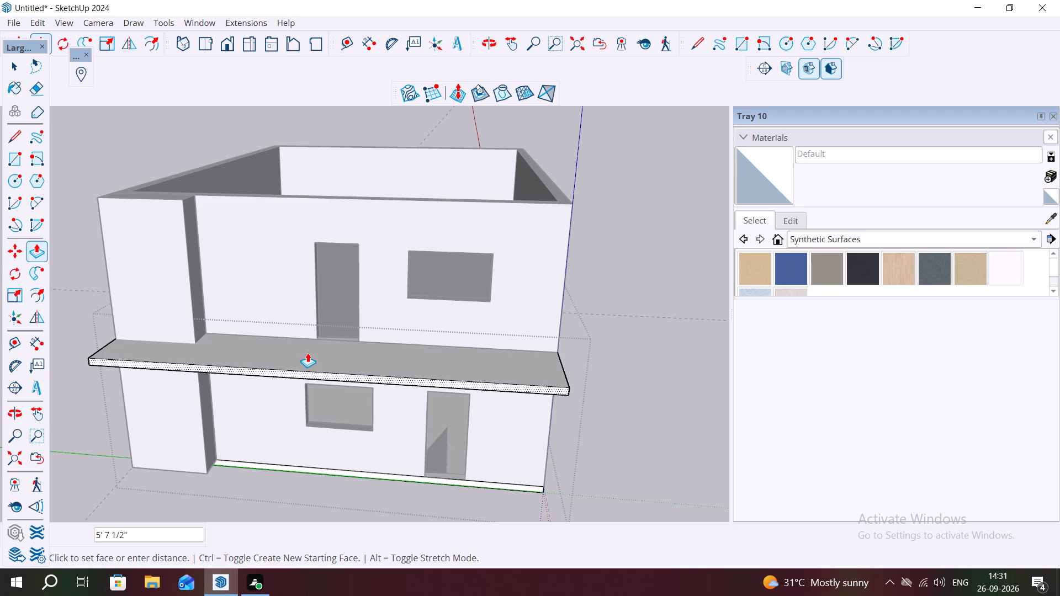
scroll(308, 353, up, 2)
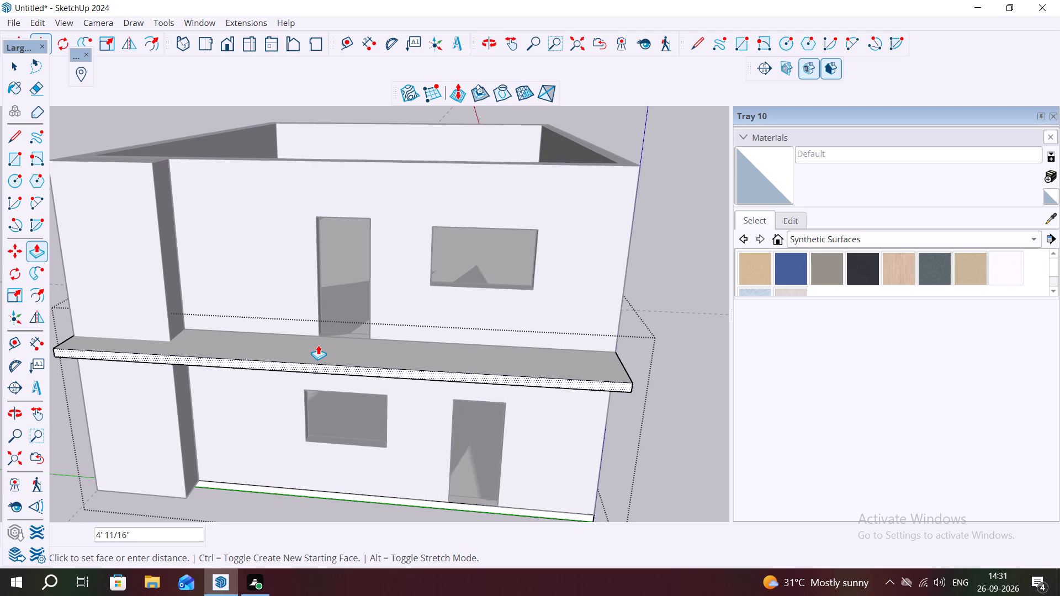
click(319, 345)
key(Escape)
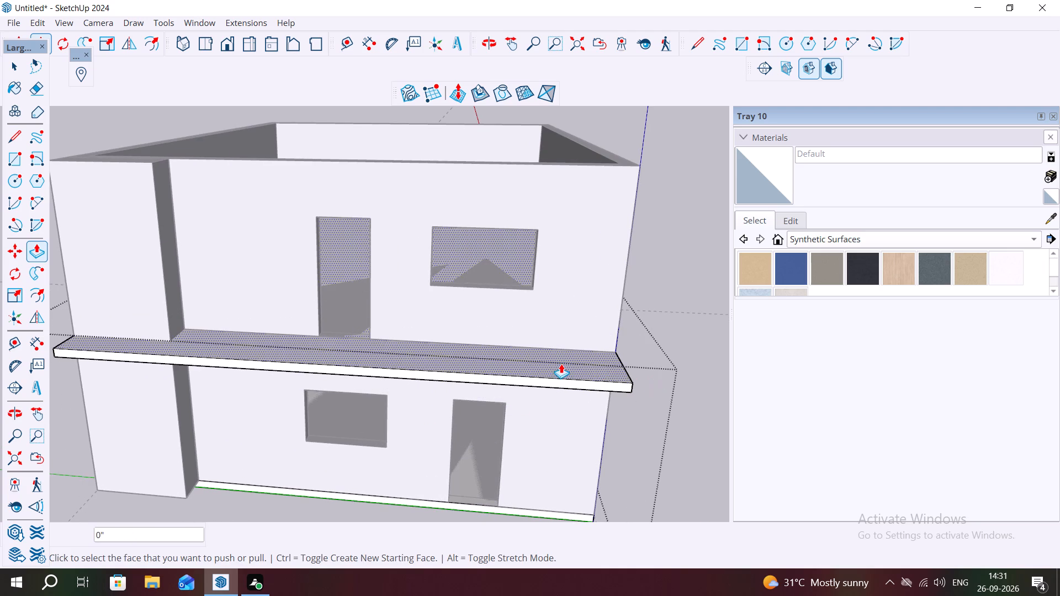
middle_drag(565, 364, 626, 449)
key(space)
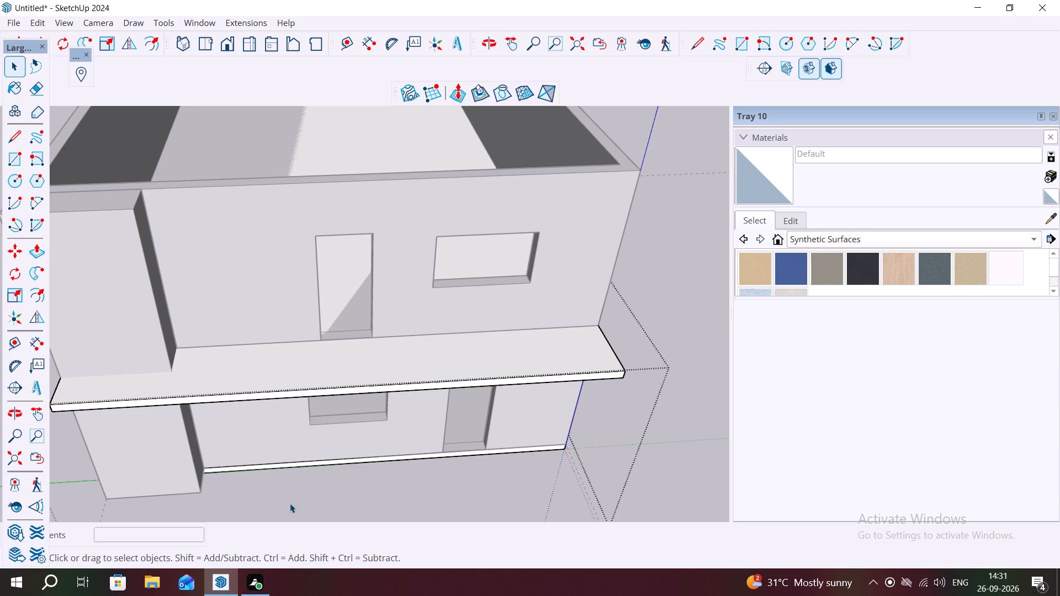
Undo the Push/Pull that projected the full slab edge as a balcony.
scroll(177, 363, down, 2)
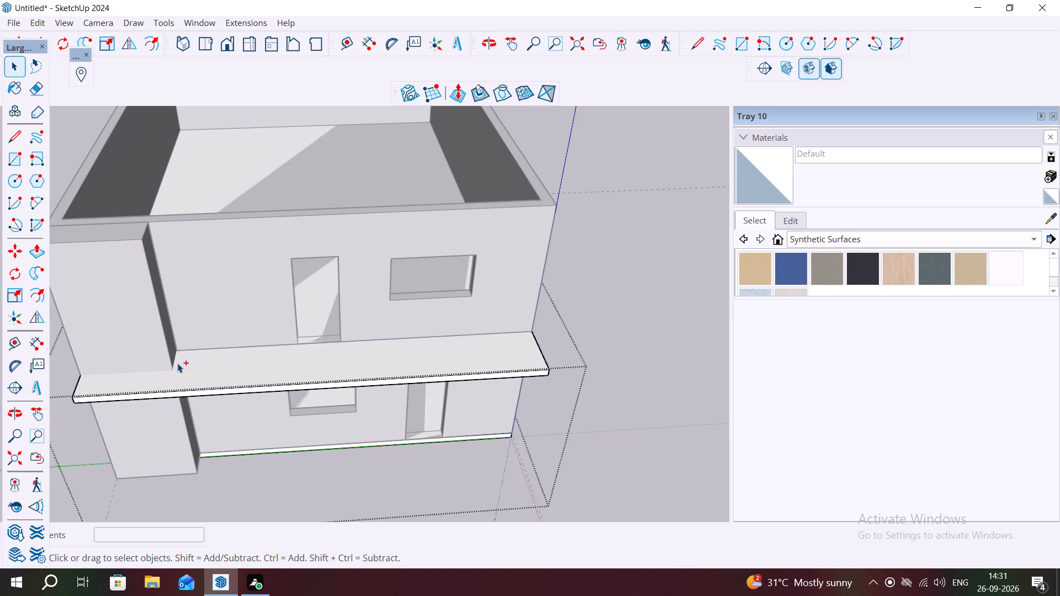
key(ctrl+z)
Draw a 6" vertical line across the slab's front edge face, a short distance from the facade projection.
scroll(176, 349, up, 4)
scroll(182, 338, down, 1)
scroll(182, 338, up, 3)
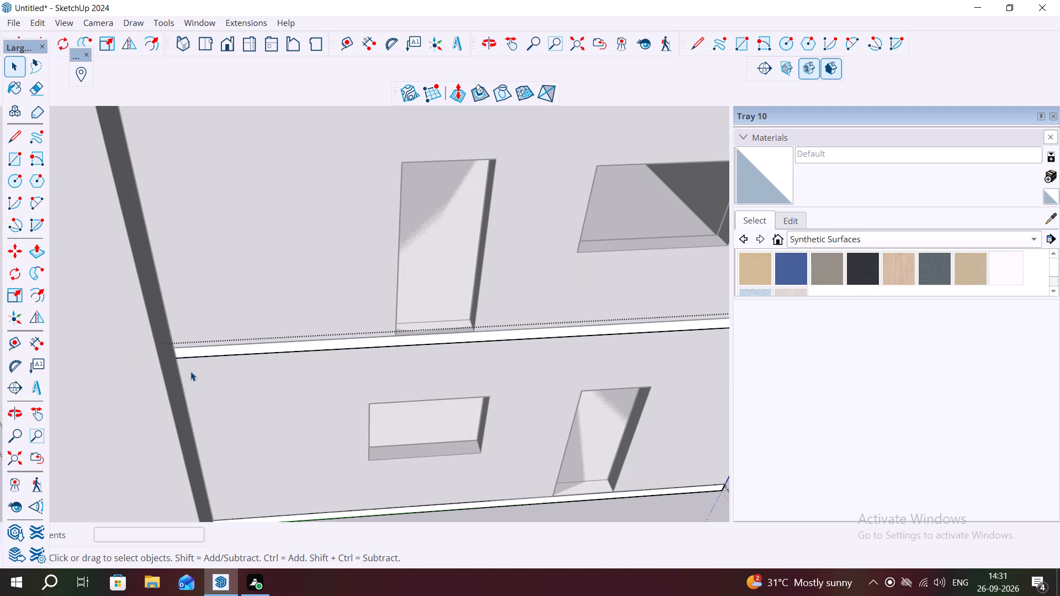
key(l)
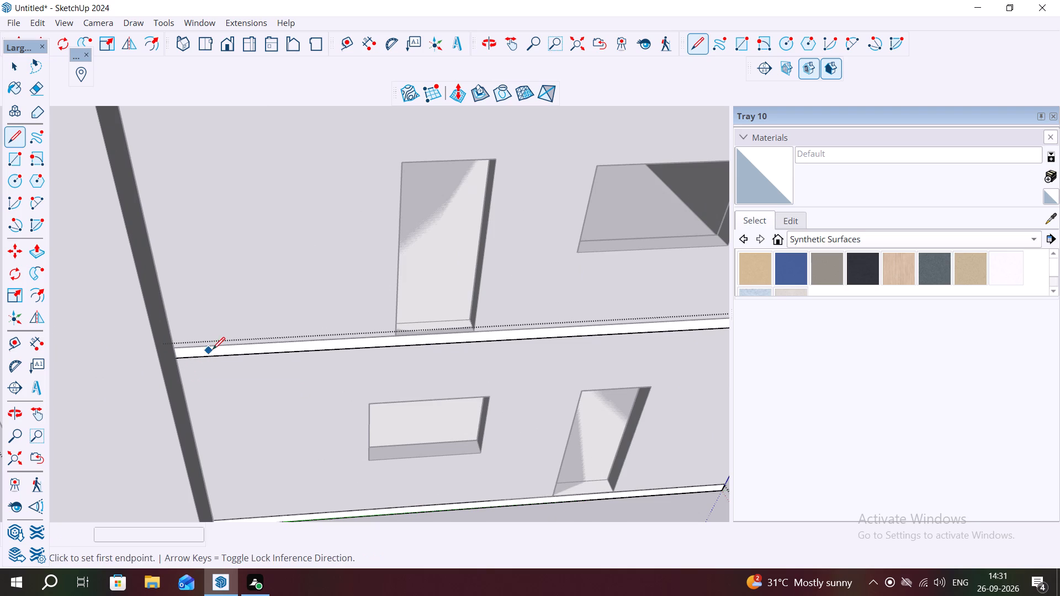
click(220, 345)
click(221, 356)
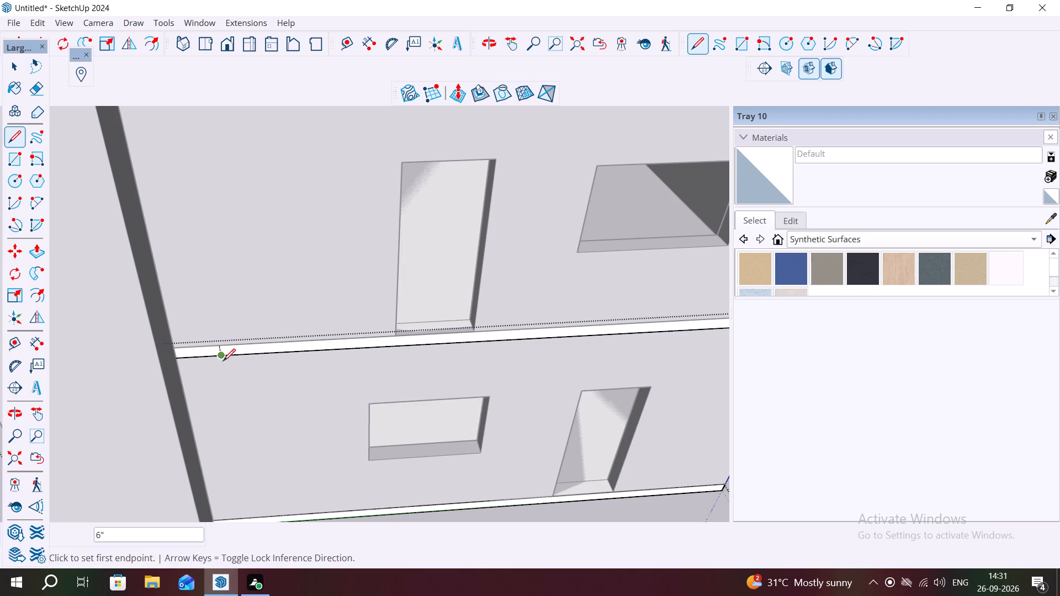
key(space)
Draw a rectangle along the slab's front edge from the vertical line's upper end to the building's far corner, reaching below the slab.
click(234, 350)
scroll(190, 322, down, 7)
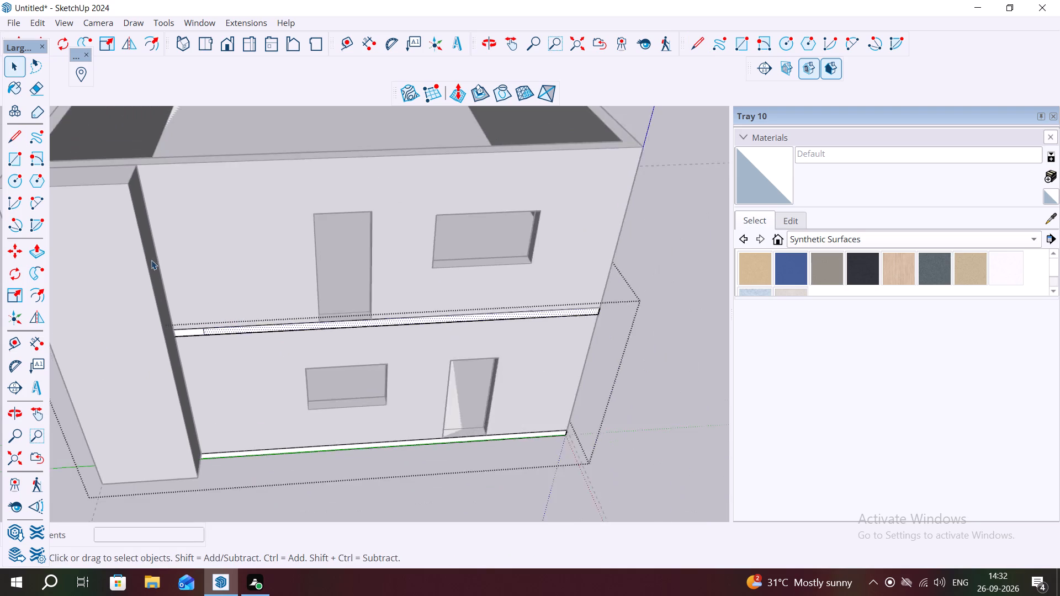
middle_drag(342, 297, 332, 183)
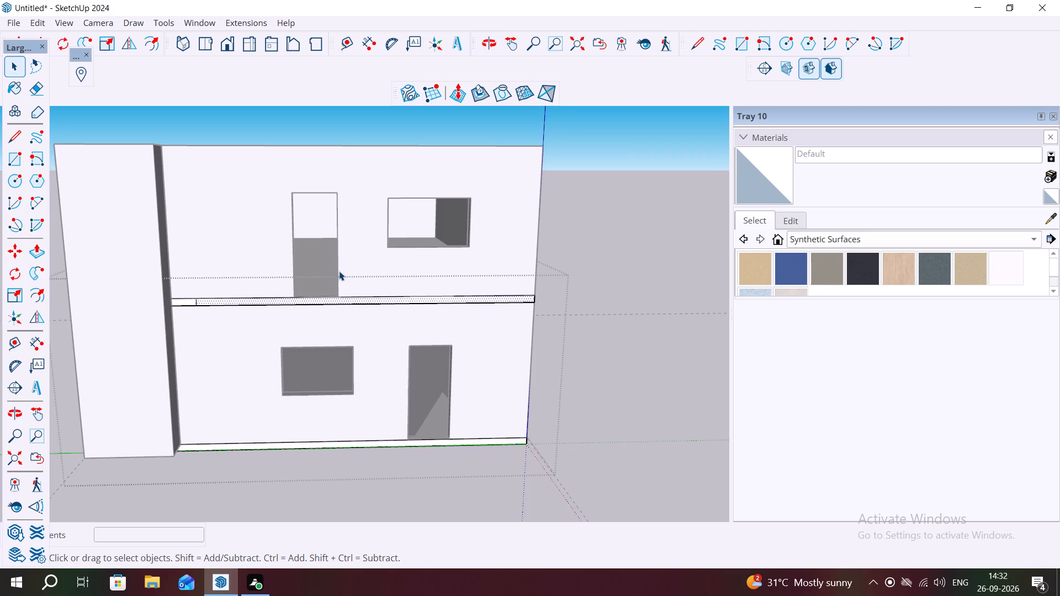
scroll(298, 294, up, 4)
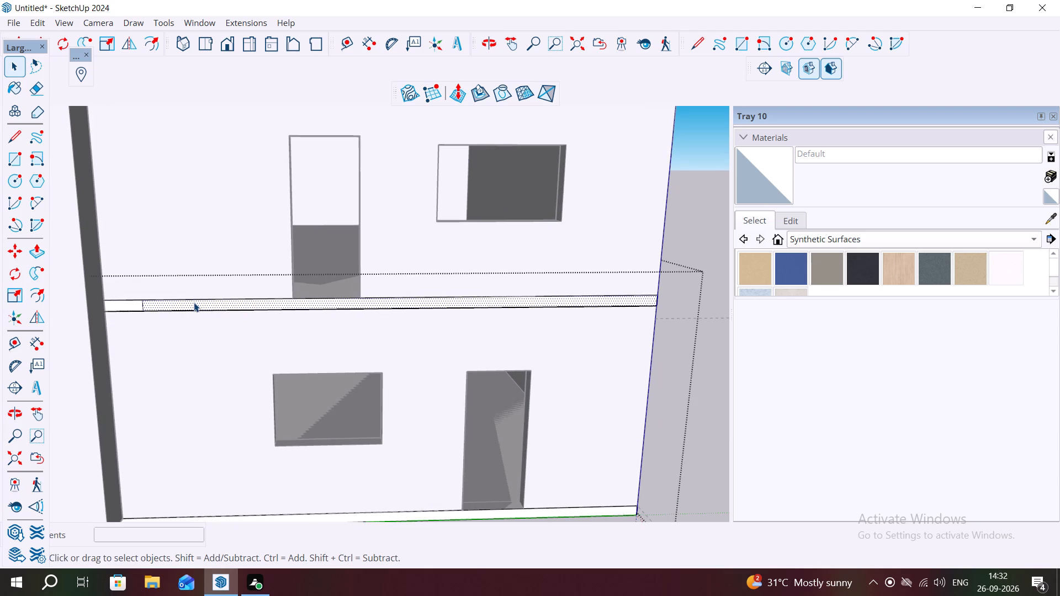
middle_drag(238, 240, 240, 214)
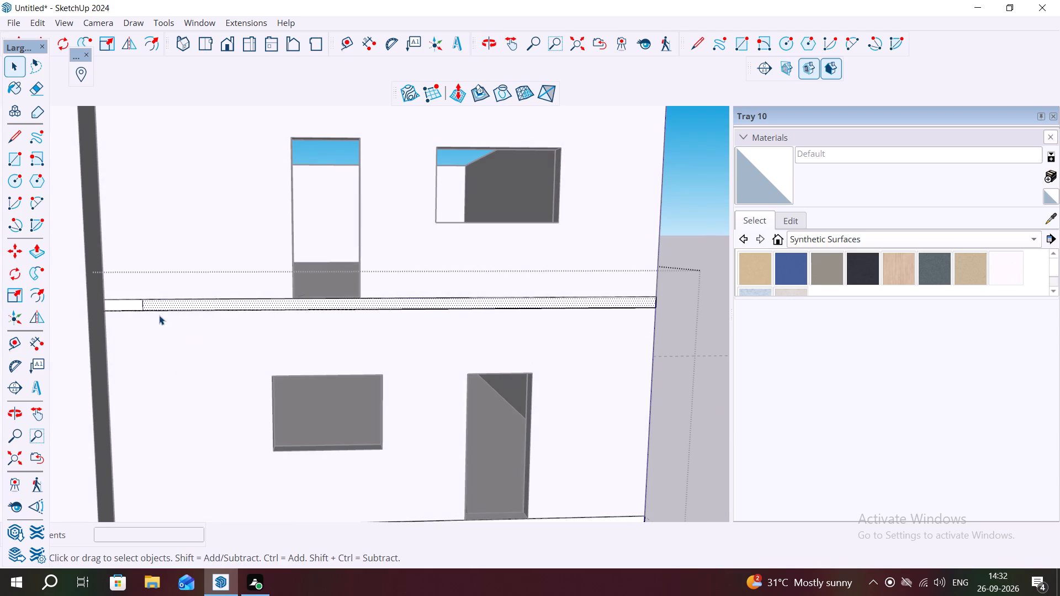
key(Escape)
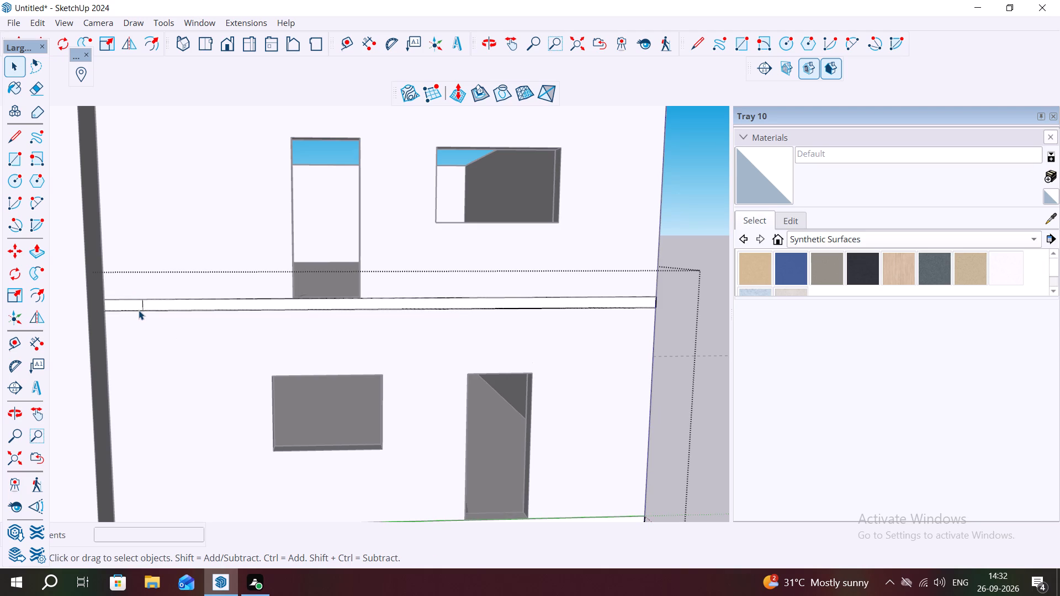
key(r)
click(146, 300)
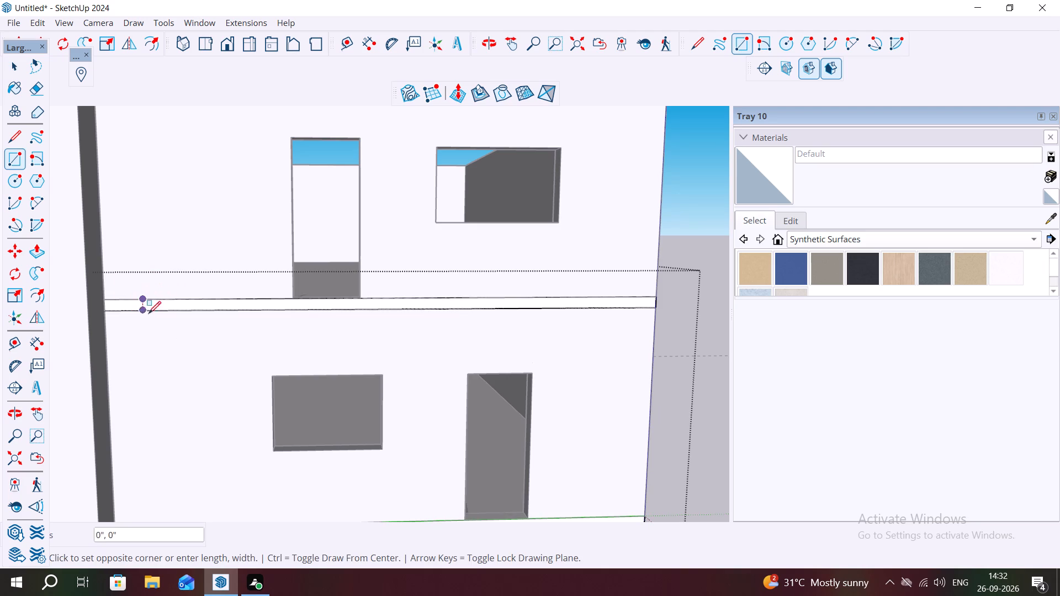
click(655, 326)
key(space)
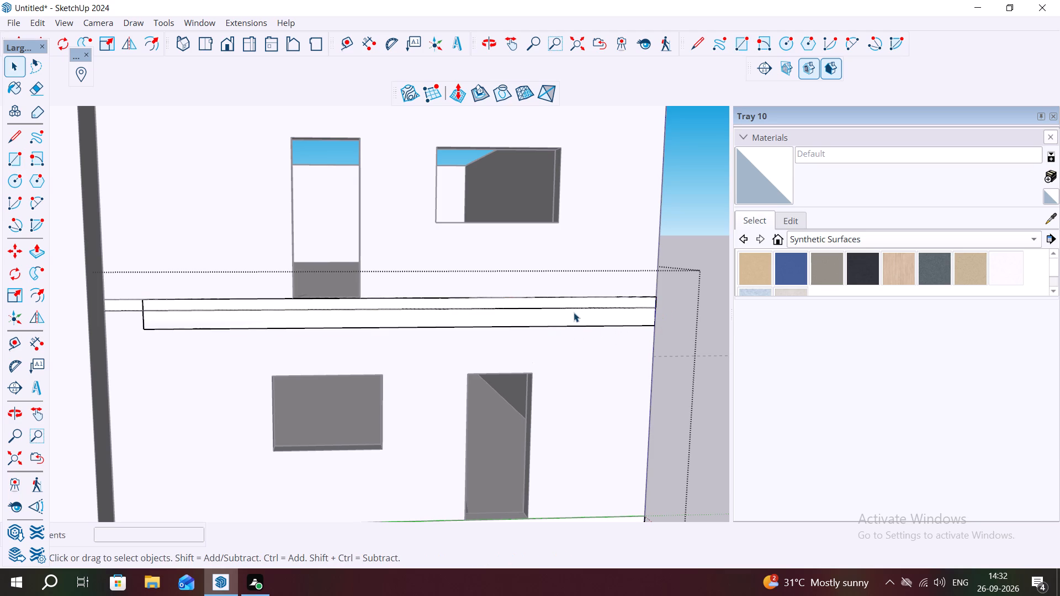
Push/Pull the rectangle outward about 5' 11 3/8" to form the balcony slab.
click(574, 312)
key(p)
click(573, 307)
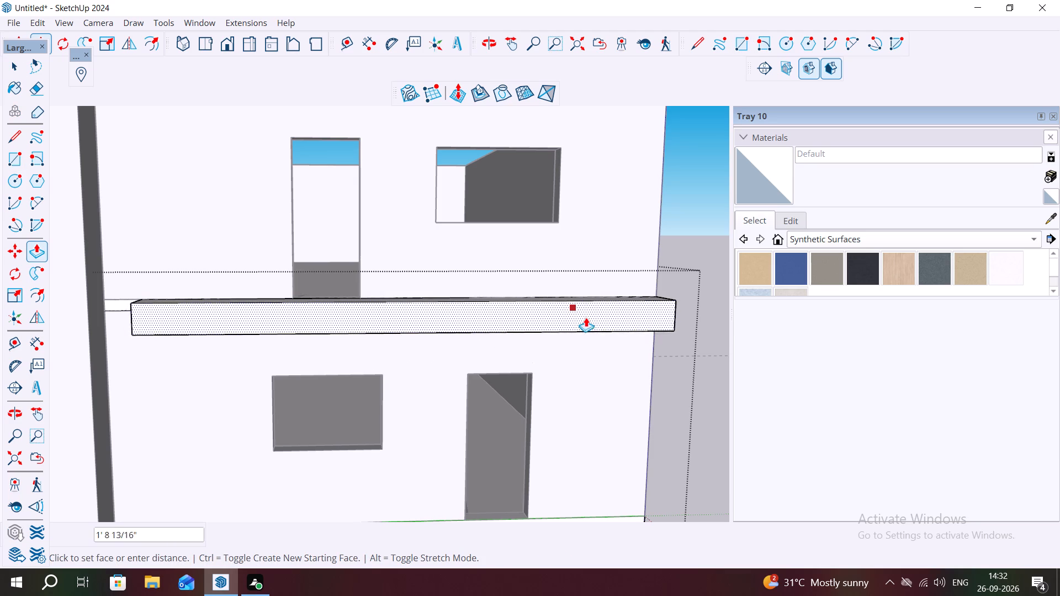
middle_drag(568, 356, 658, 476)
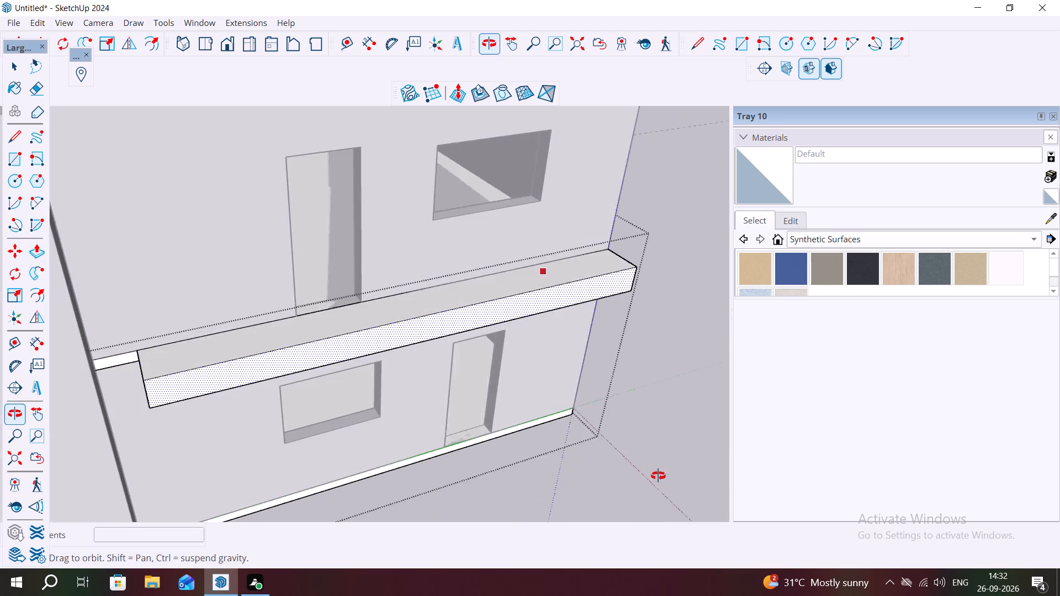
middle_drag(658, 476, 666, 488)
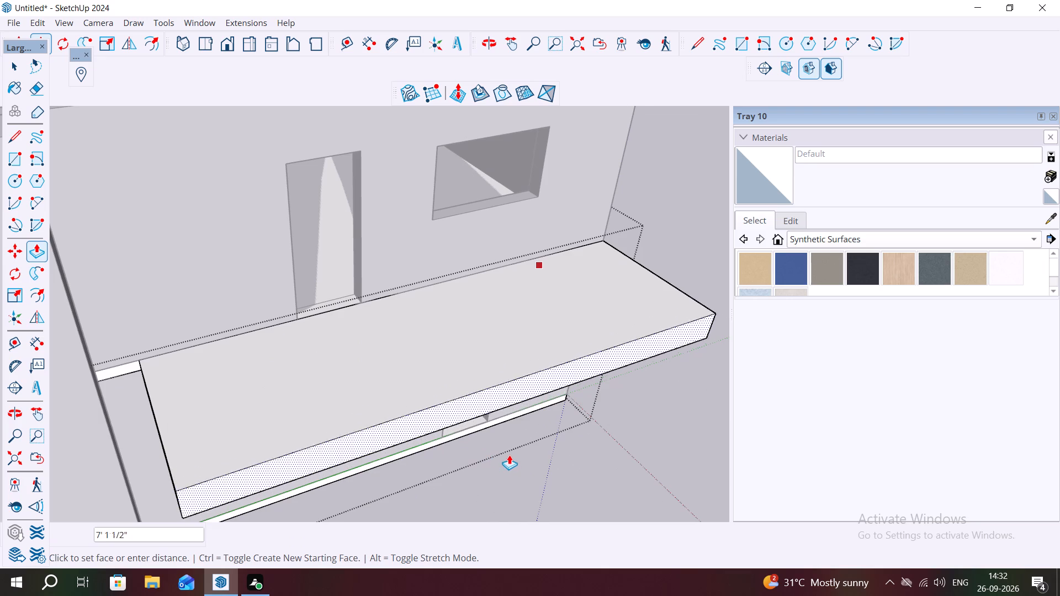
scroll(507, 452, down, 5)
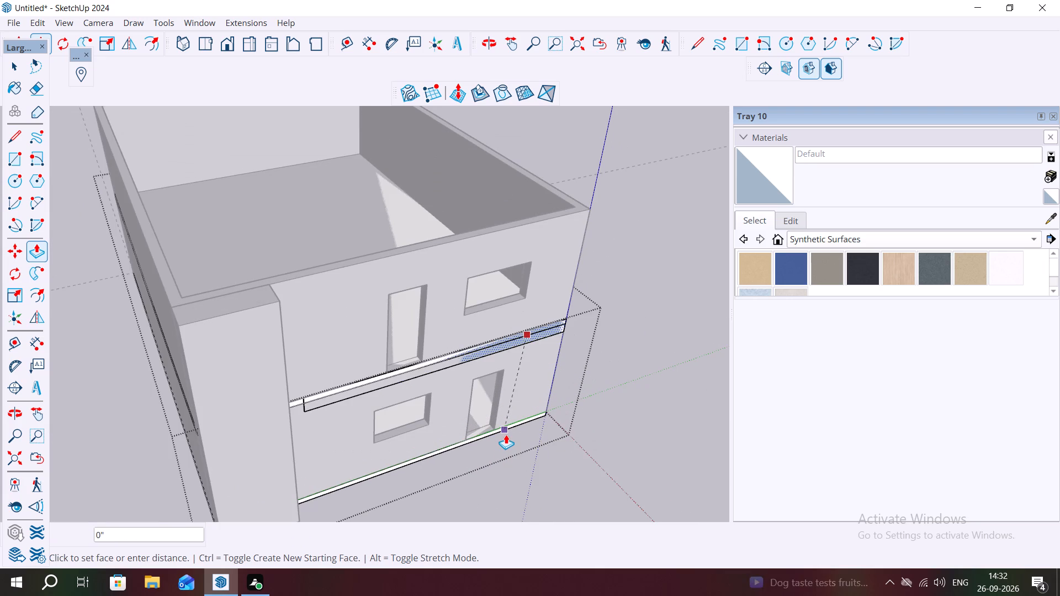
click(508, 435)
middle_drag(484, 428, 337, 423)
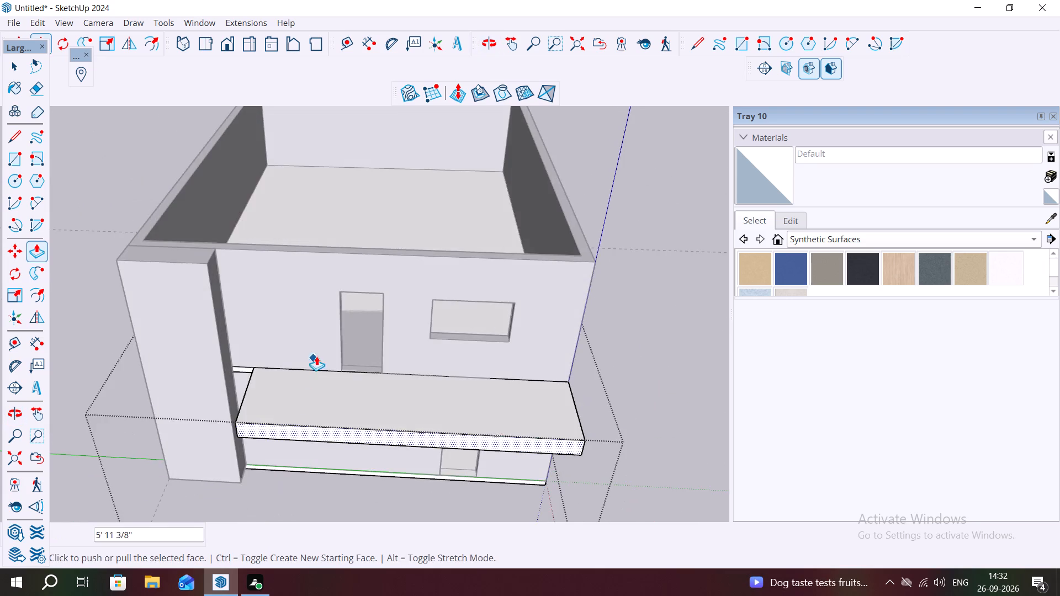
scroll(347, 340, down, 1)
scroll(351, 339, up, 1)
scroll(353, 337, down, 1)
scroll(400, 302, down, 2)
scroll(407, 299, up, 1)
scroll(421, 295, down, 1)
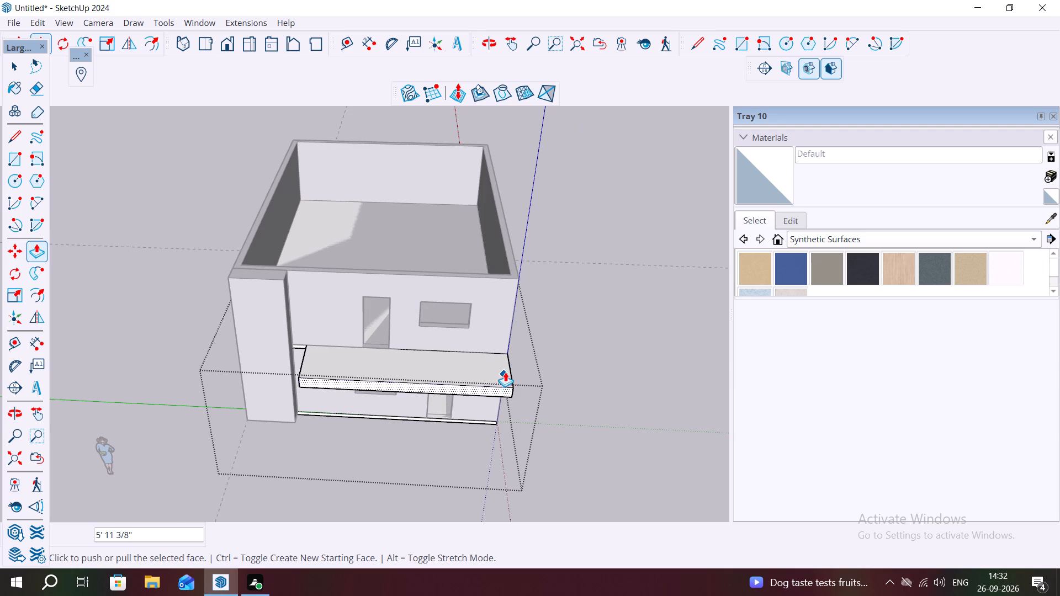
key(Escape)
key(Escape)
key(space)
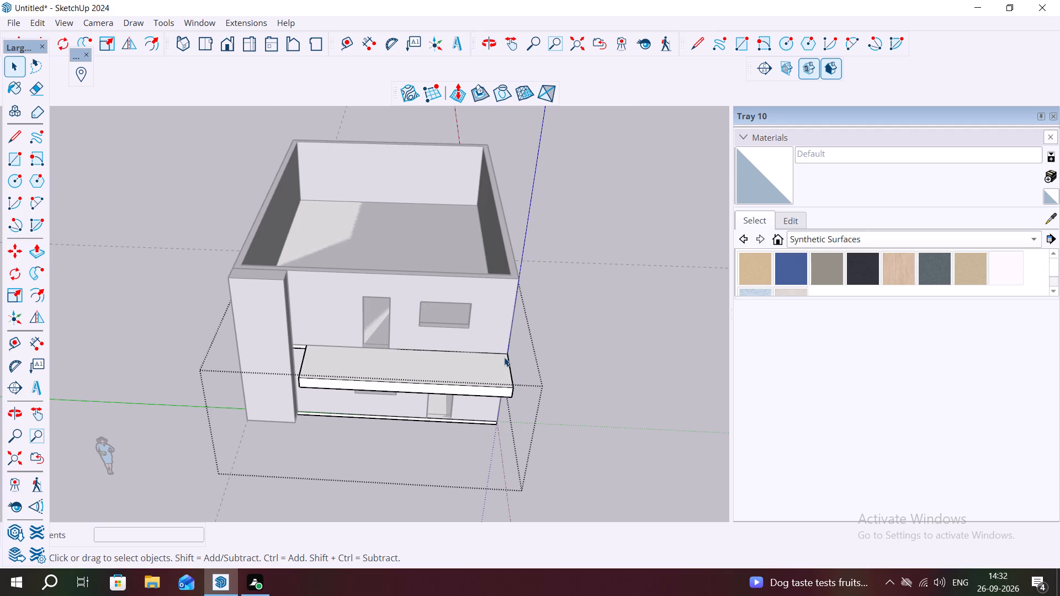
Draw a rectangle about 1' 5 3/8" by 5' 11 3/8" on the balcony slab's top at the end away from the facade projection.
key(r)
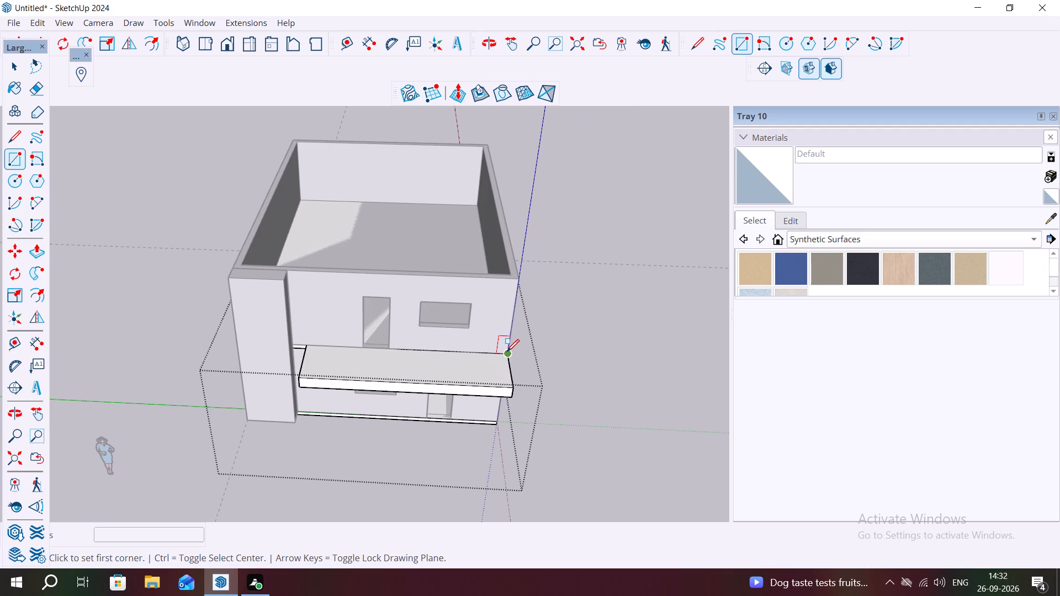
click(507, 352)
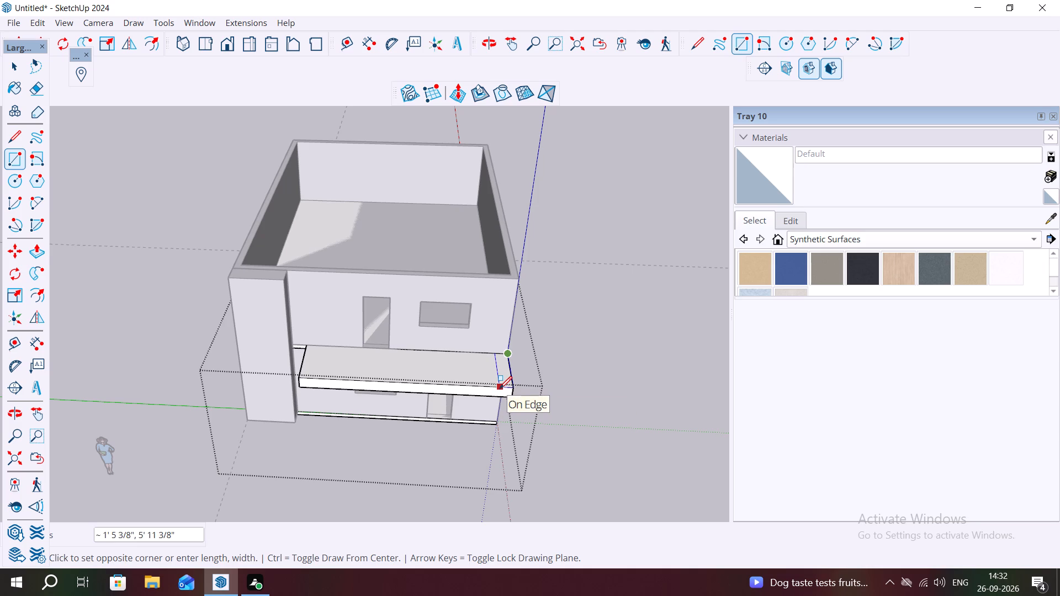
click(500, 389)
key(space)
Push/Pull the end rectangle up 10' to the top of the upper-storey wall, forming a balcony side wall.
click(505, 367)
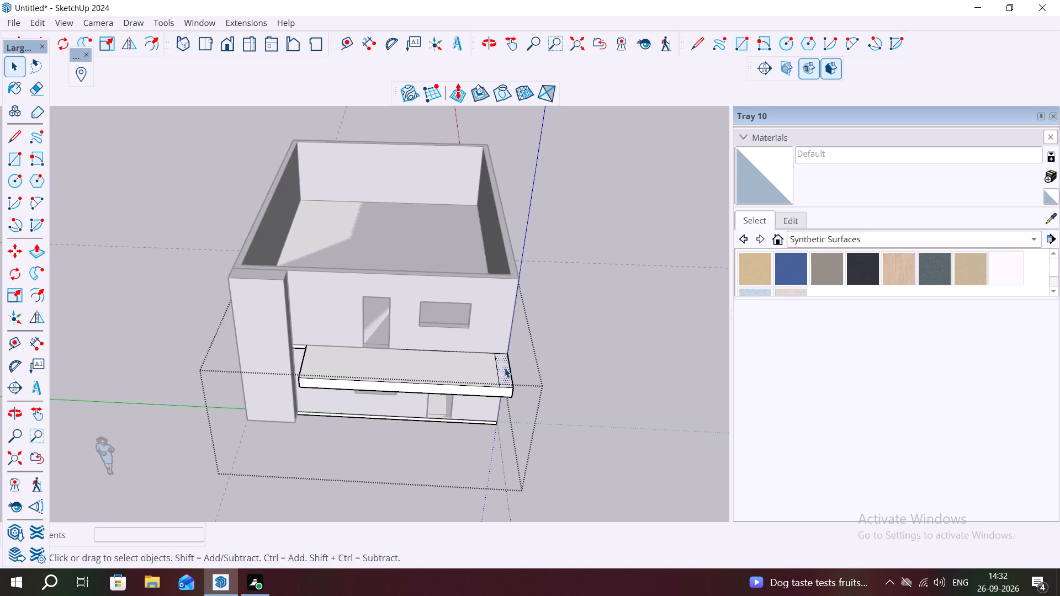
key(p)
click(505, 368)
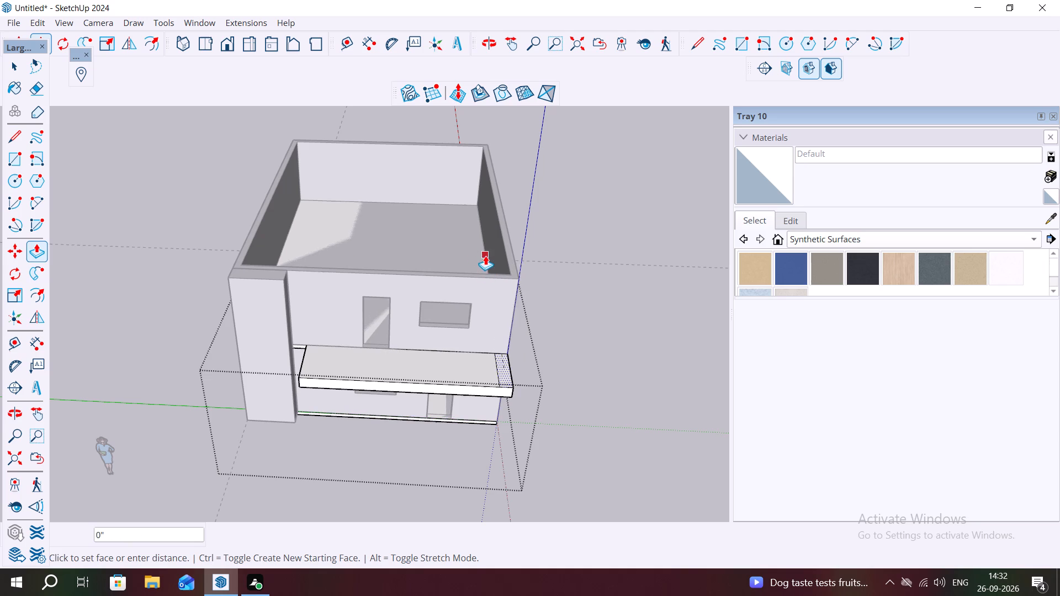
scroll(486, 260, up, 5)
scroll(486, 261, down, 1)
scroll(486, 261, up, 4)
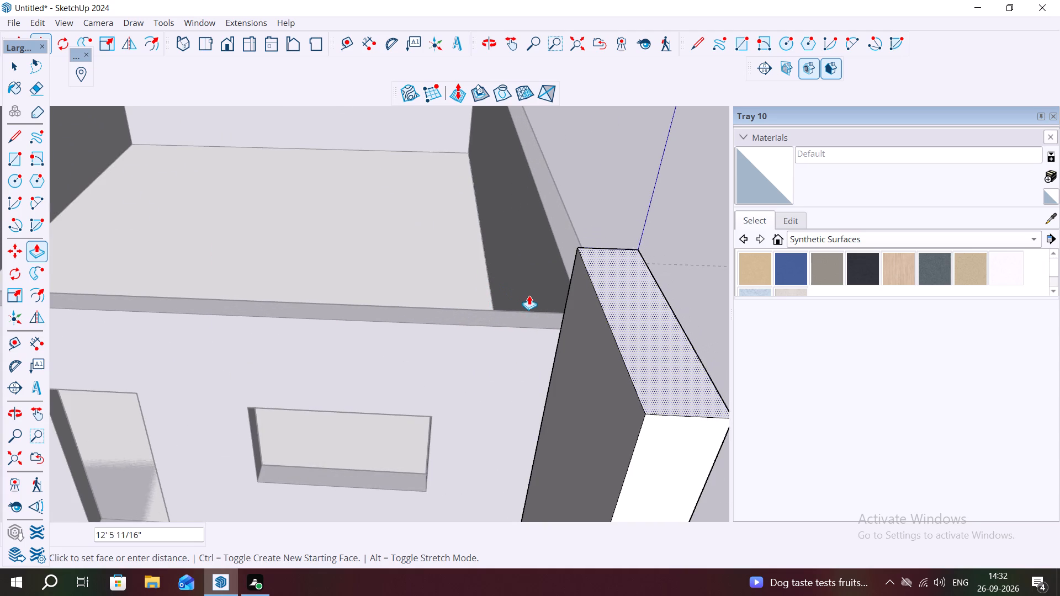
click(528, 321)
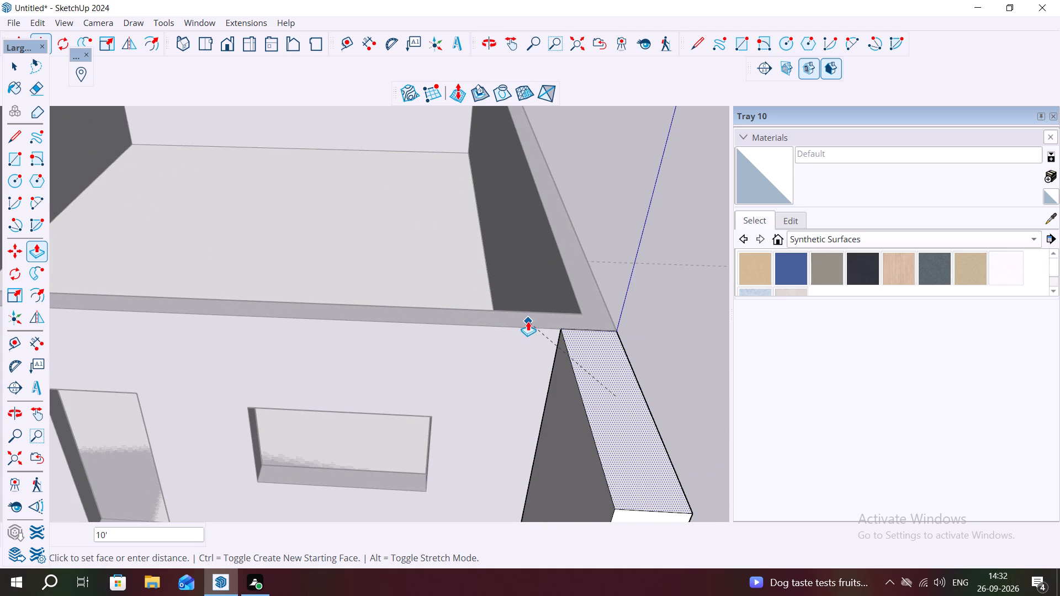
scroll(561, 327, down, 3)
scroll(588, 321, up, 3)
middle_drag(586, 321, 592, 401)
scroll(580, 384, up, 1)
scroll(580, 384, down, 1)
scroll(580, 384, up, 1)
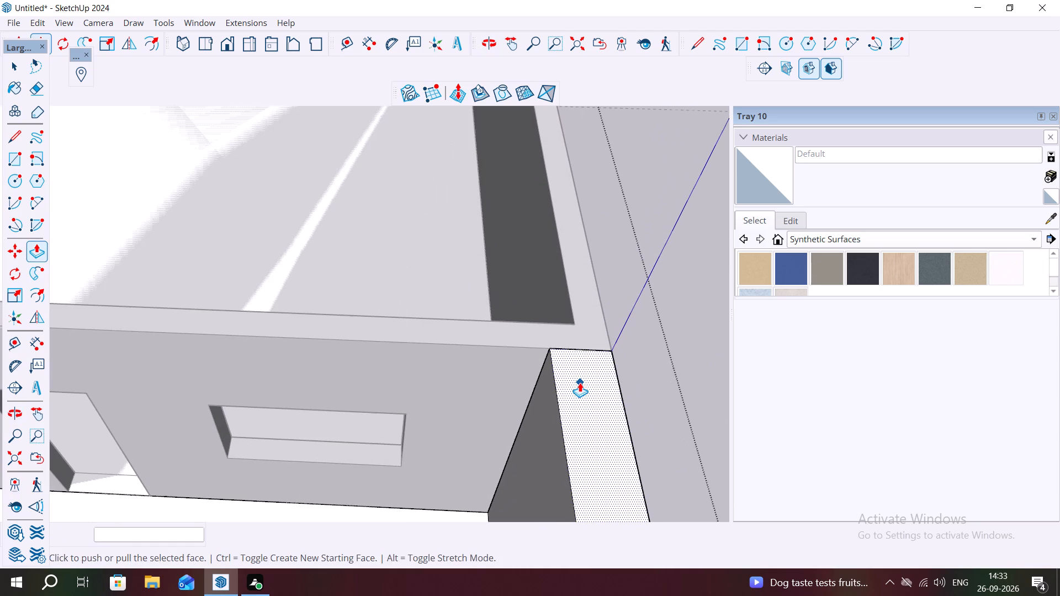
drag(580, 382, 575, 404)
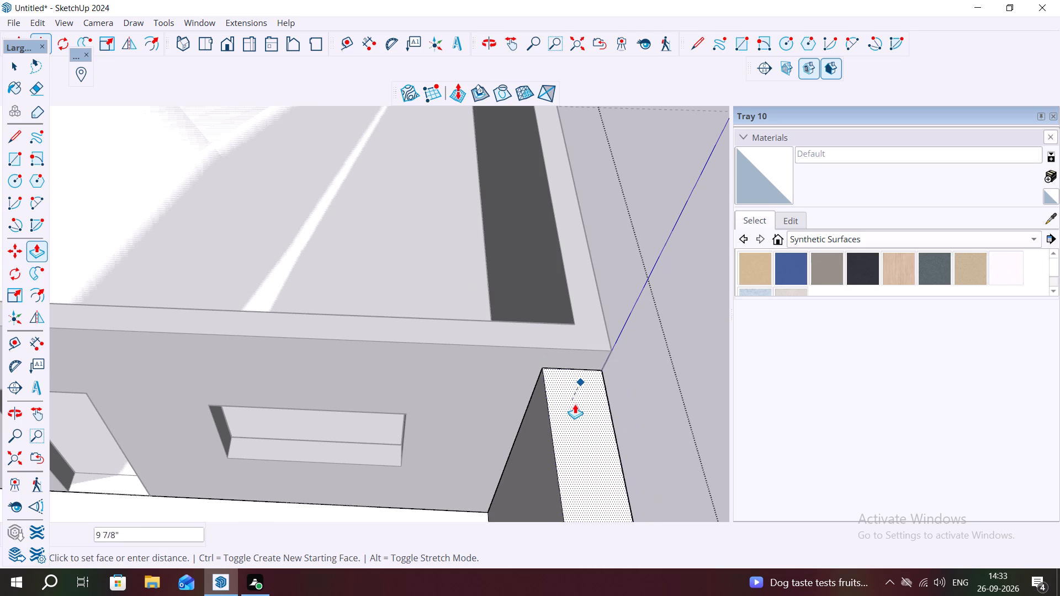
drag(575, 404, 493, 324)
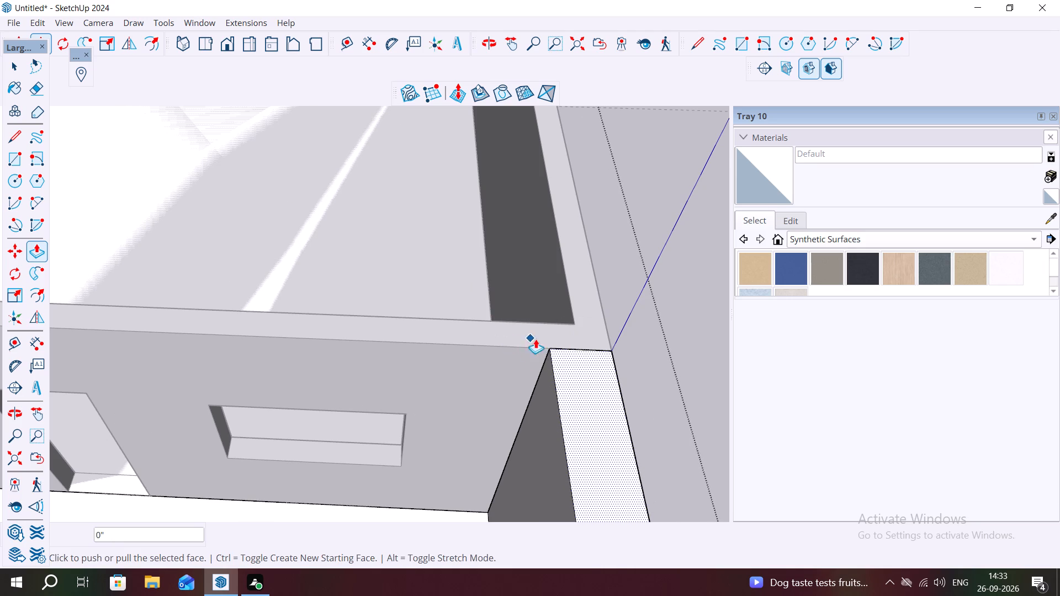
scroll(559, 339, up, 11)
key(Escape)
Draw a rectangle about 1' 10" high on the upper-storey front wall, from its top edge above the door to the balcony side wall.
middle_drag(483, 383, 637, 306)
key(space)
scroll(497, 300, down, 8)
scroll(488, 270, up, 1)
scroll(488, 270, down, 6)
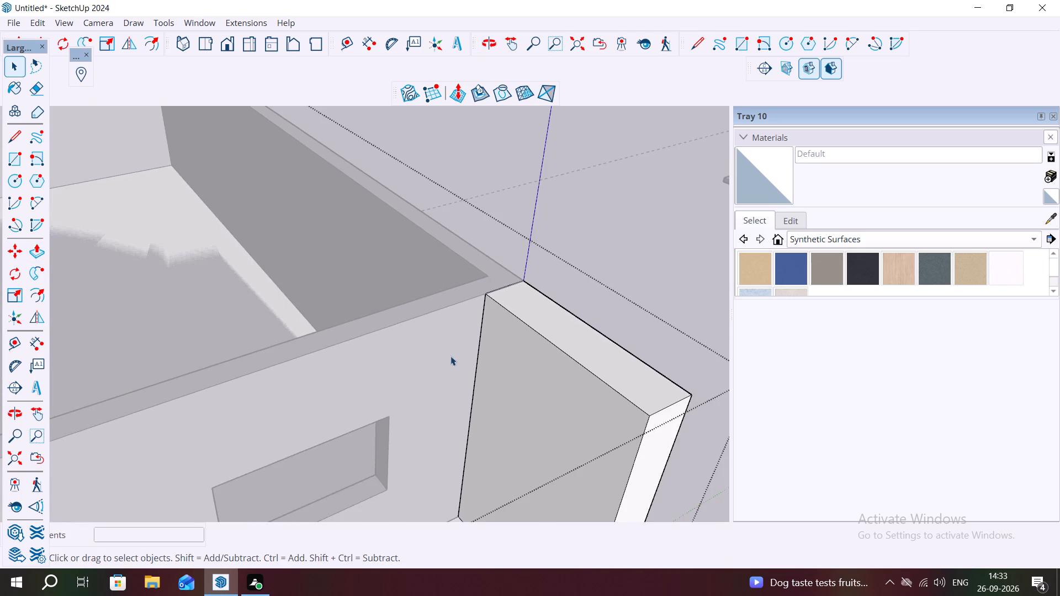
middle_drag(445, 339, 434, 219)
scroll(454, 274, down, 3)
scroll(480, 264, up, 1)
scroll(483, 266, down, 1)
scroll(486, 268, up, 1)
scroll(587, 392, down, 7)
scroll(434, 273, down, 2)
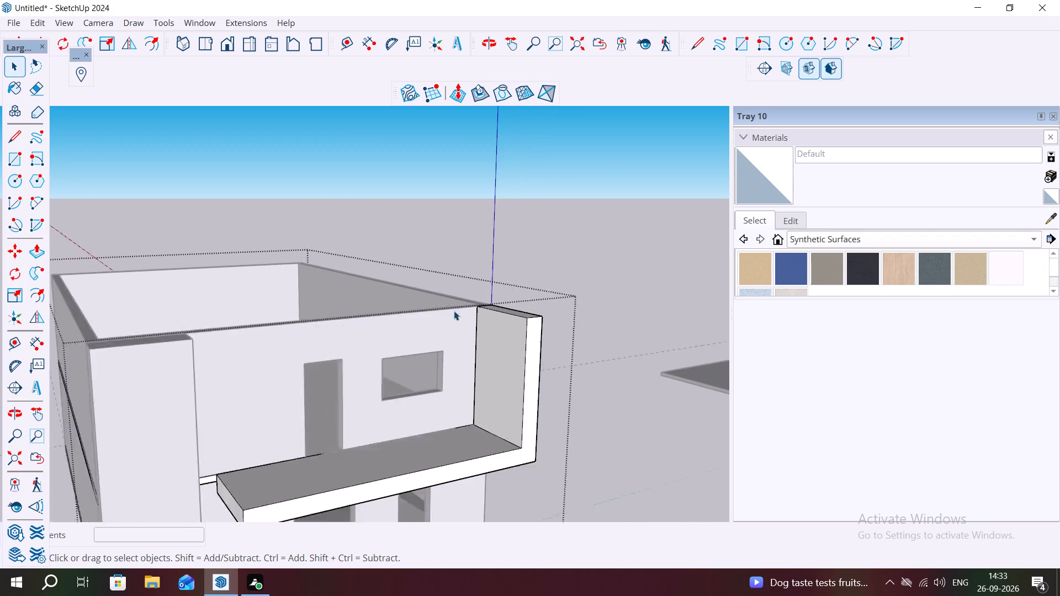
scroll(454, 311, down, 2)
scroll(512, 412, up, 1)
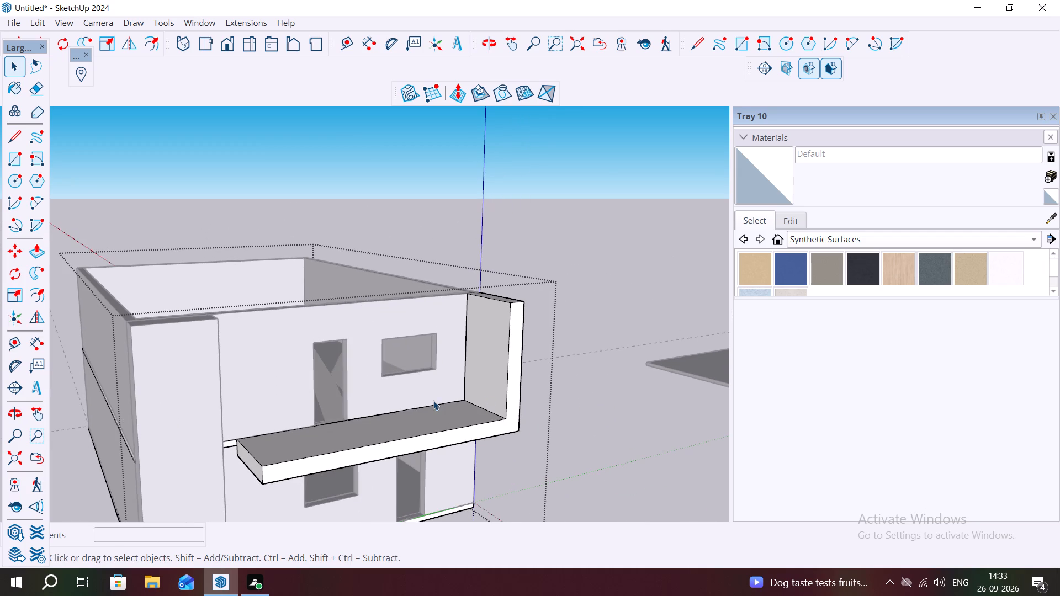
middle_drag(437, 399, 382, 355)
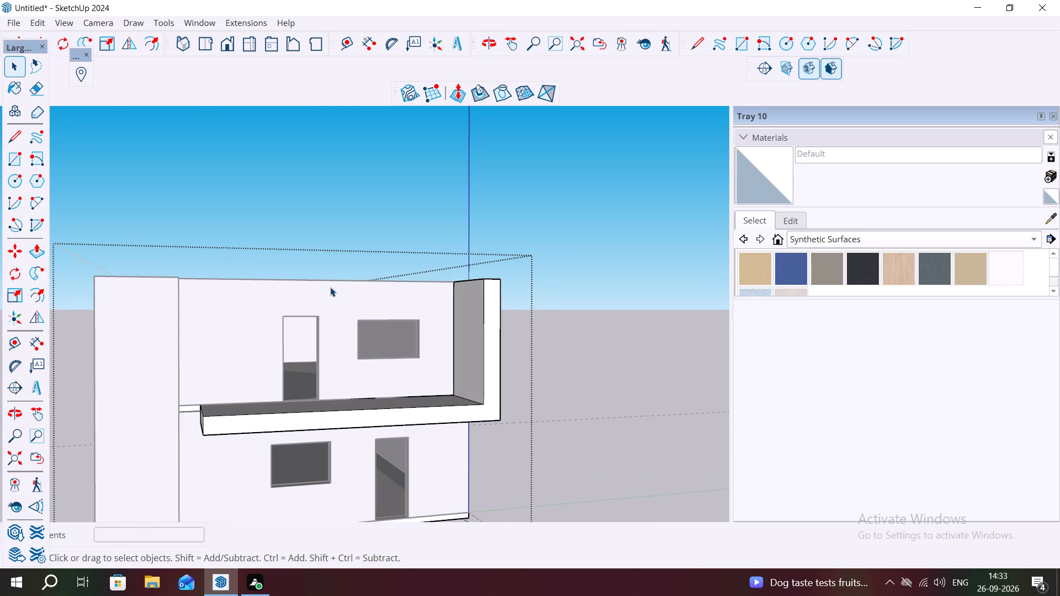
key(r)
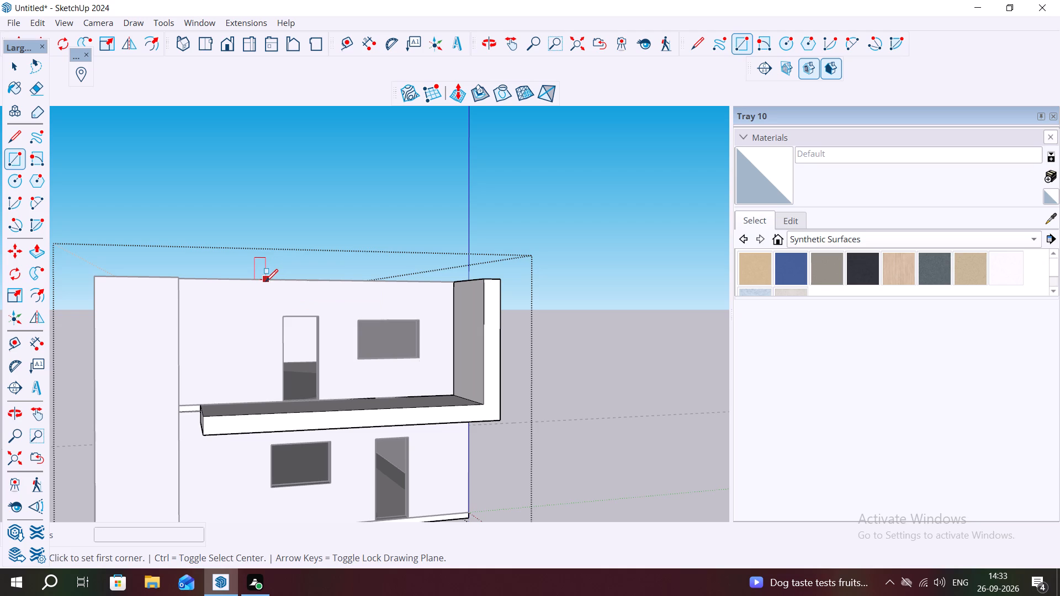
click(296, 280)
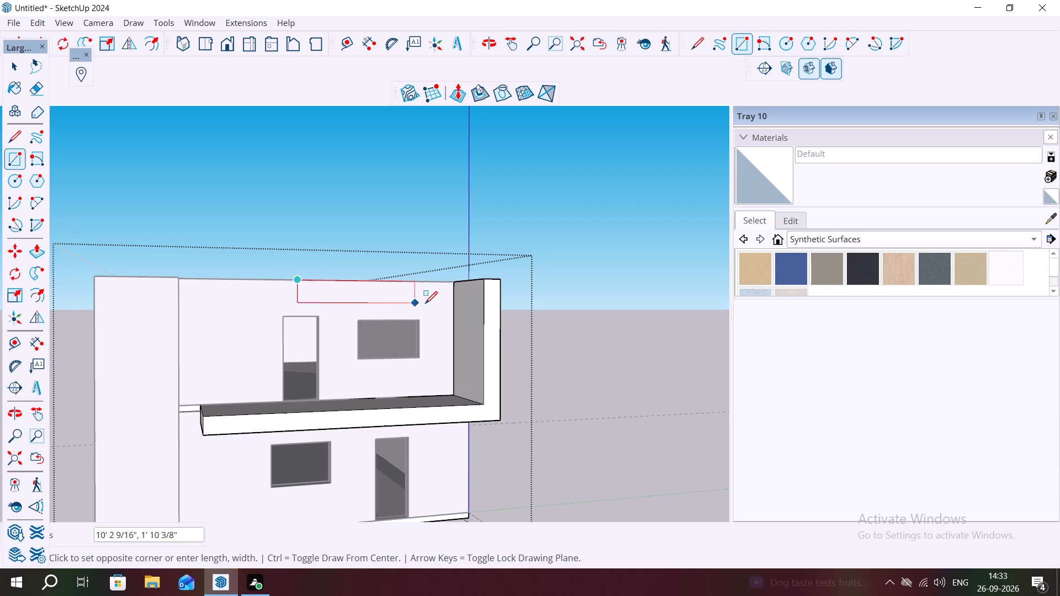
click(452, 304)
key(space)
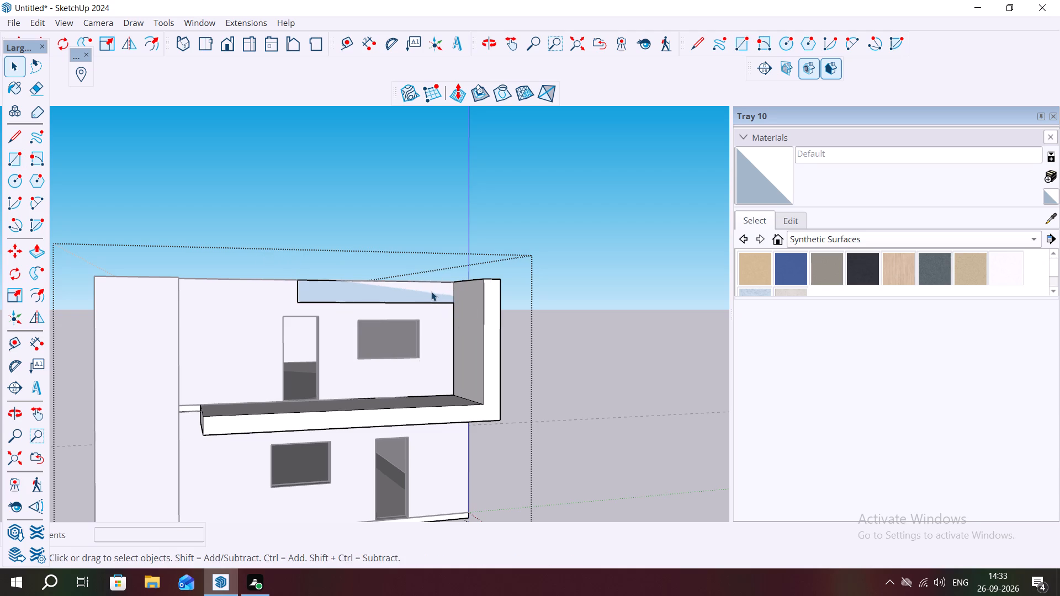
Push/Pull the top band rectangle on the upper-storey front wall outward until flush with the balcony side wall's front face.
click(430, 290)
key(p)
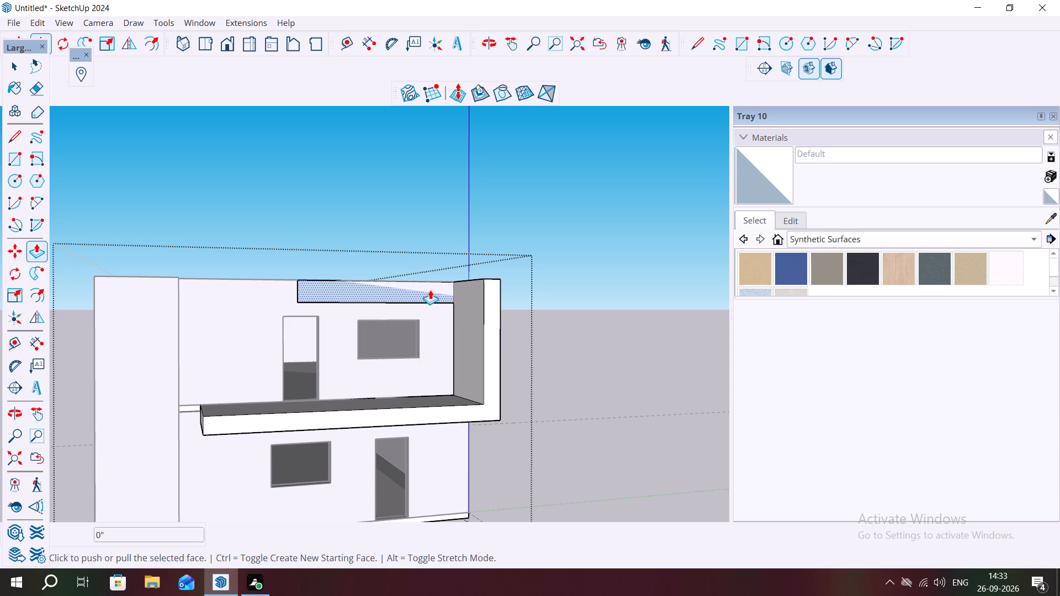
click(430, 290)
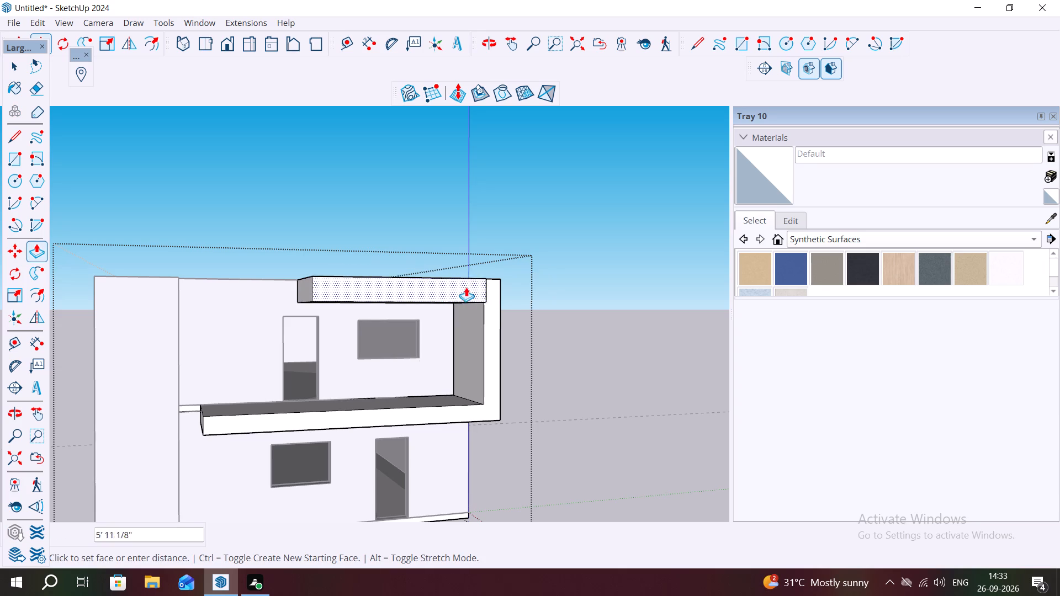
scroll(468, 276, up, 4)
middle_drag(468, 276, 315, 345)
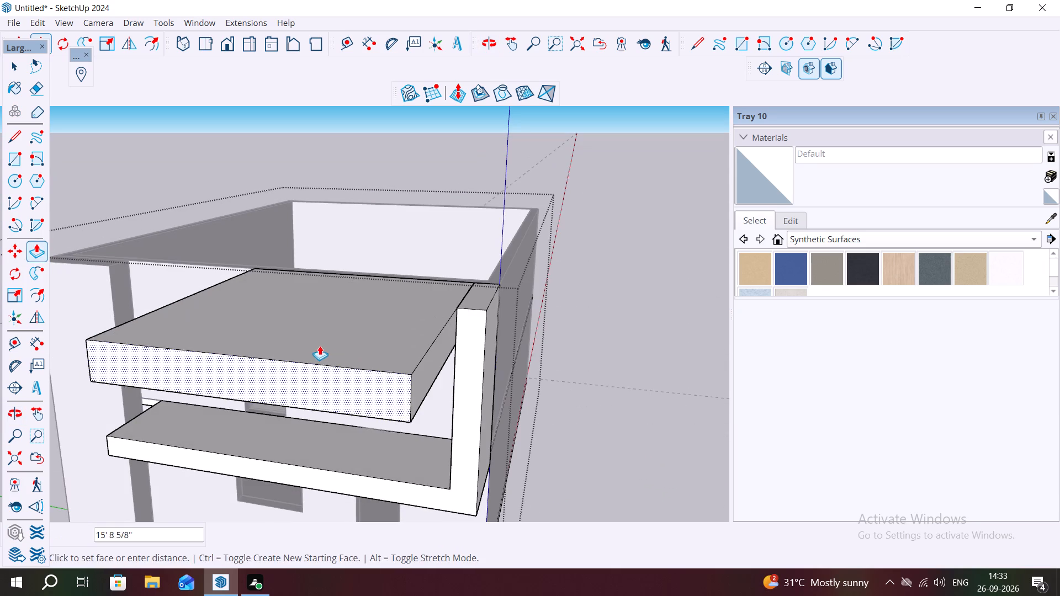
drag(331, 344, 483, 323)
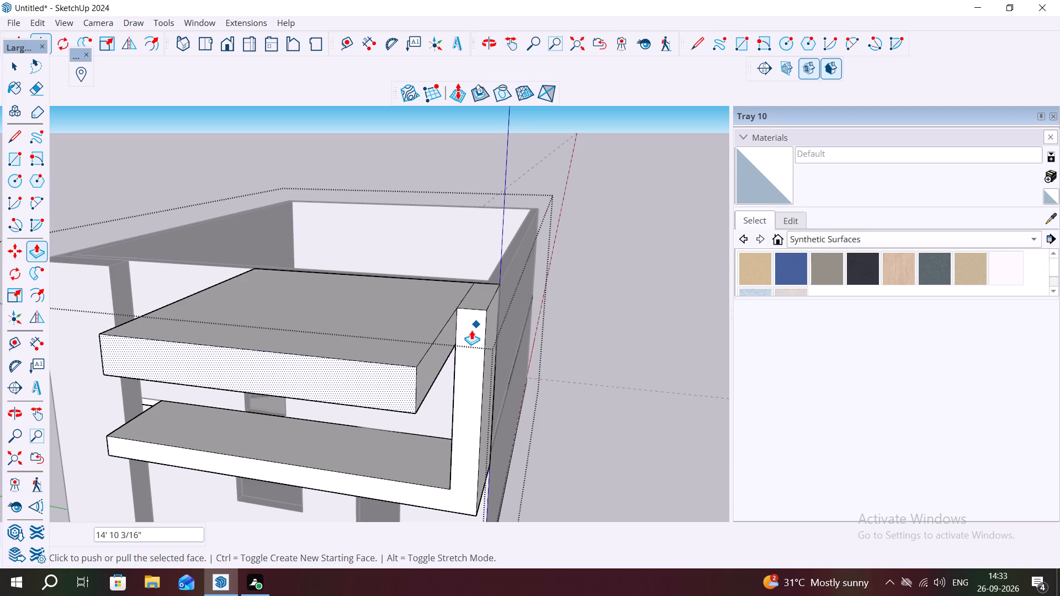
click(379, 377)
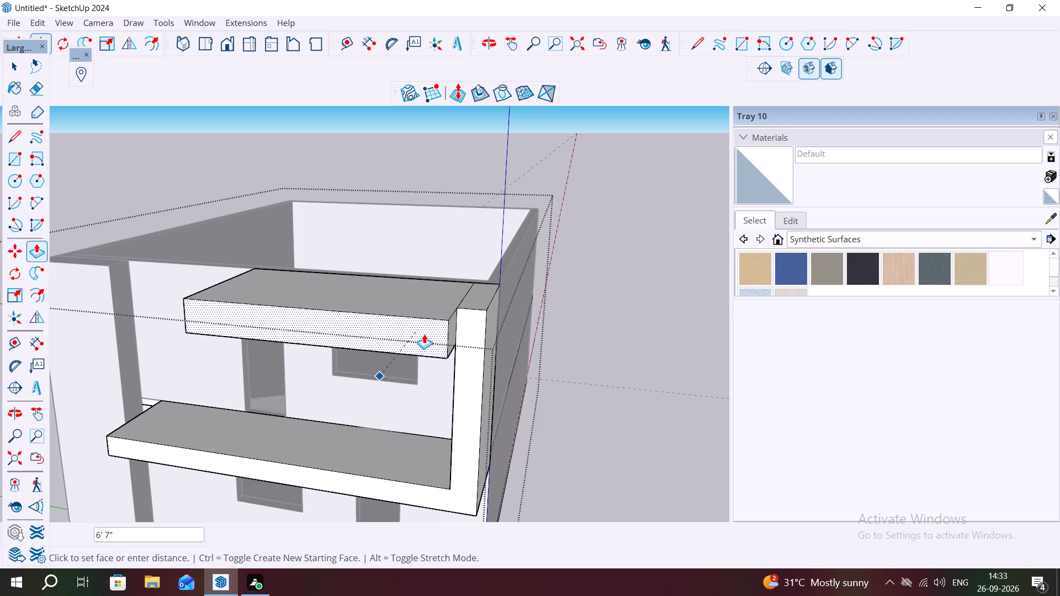
drag(433, 322, 491, 325)
scroll(431, 321, up, 8)
drag(425, 313, 502, 330)
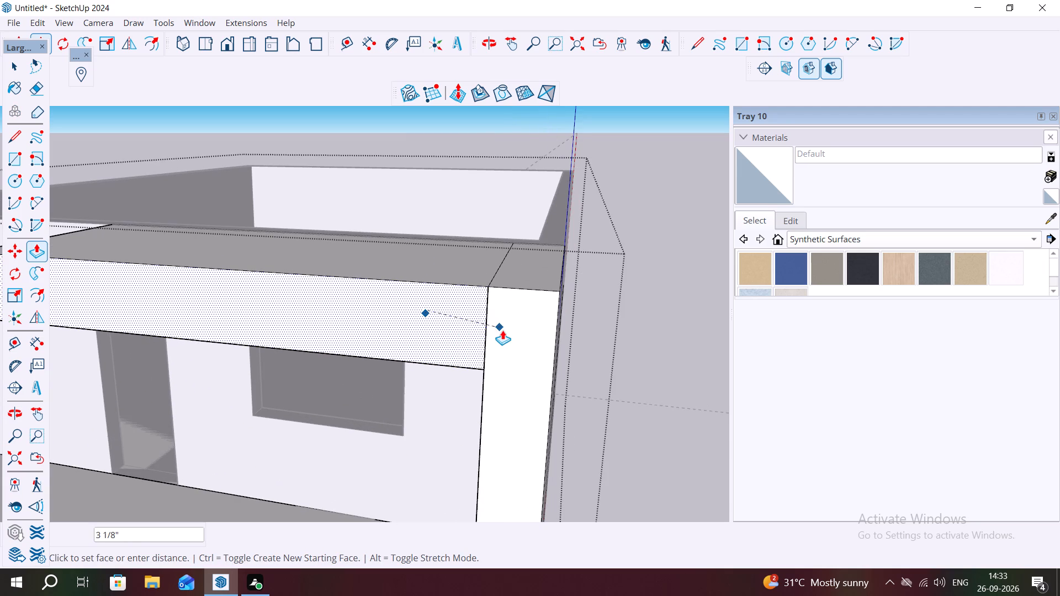
drag(502, 330, 503, 331)
scroll(411, 334, down, 2)
key(Escape)
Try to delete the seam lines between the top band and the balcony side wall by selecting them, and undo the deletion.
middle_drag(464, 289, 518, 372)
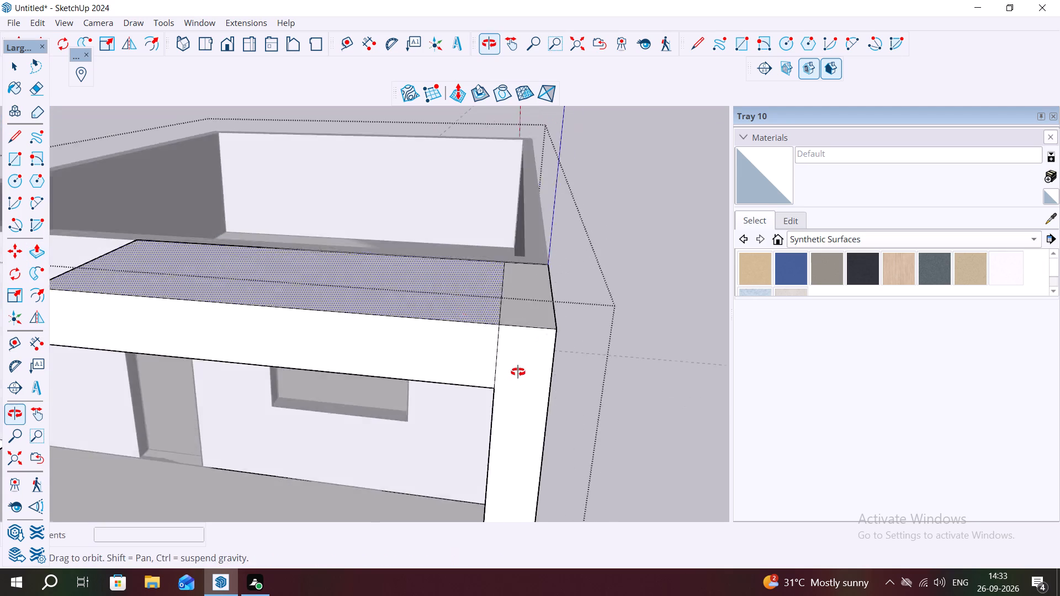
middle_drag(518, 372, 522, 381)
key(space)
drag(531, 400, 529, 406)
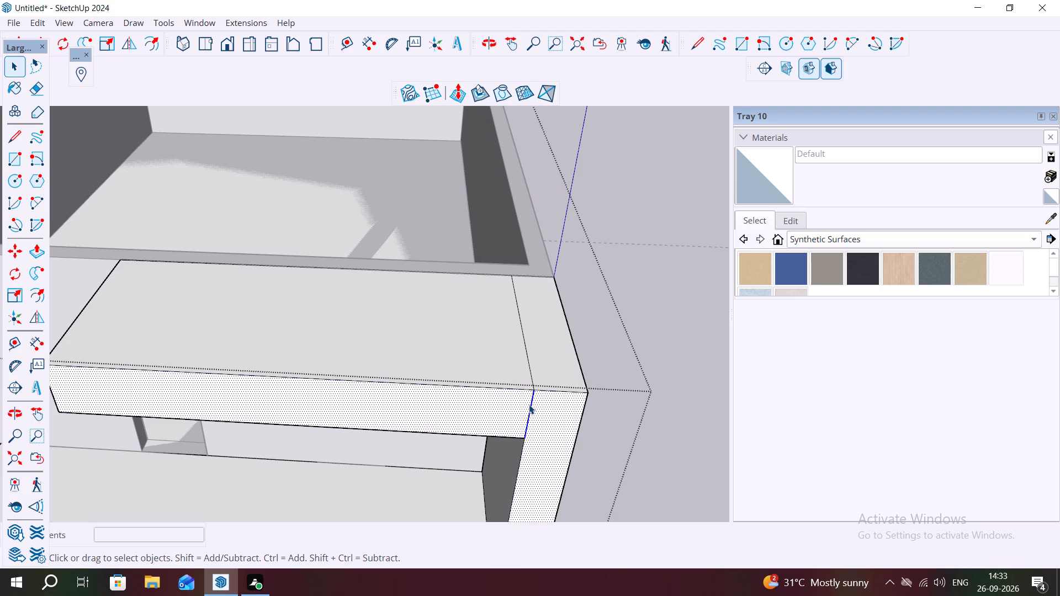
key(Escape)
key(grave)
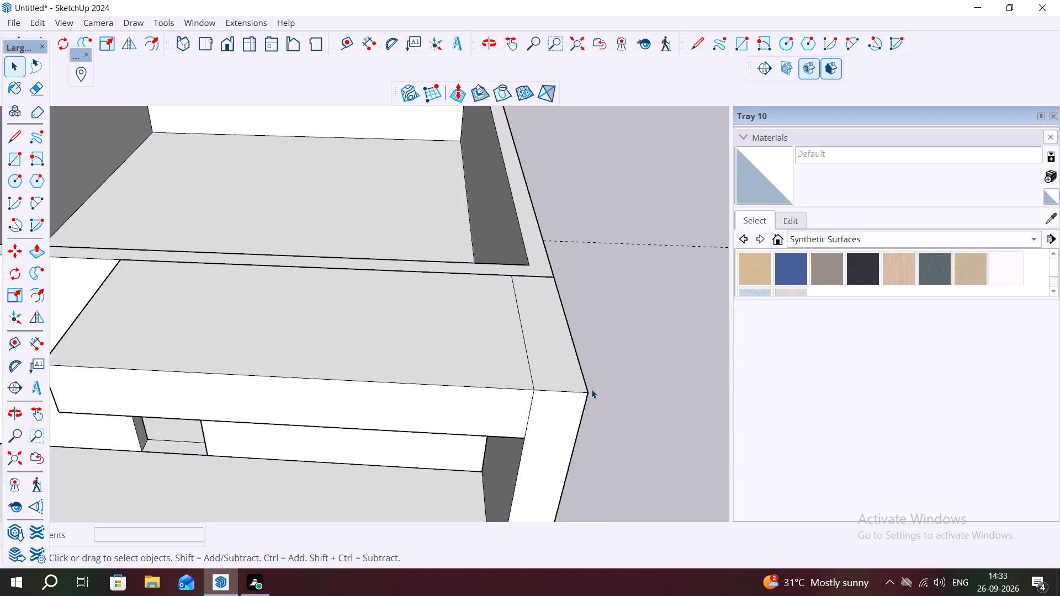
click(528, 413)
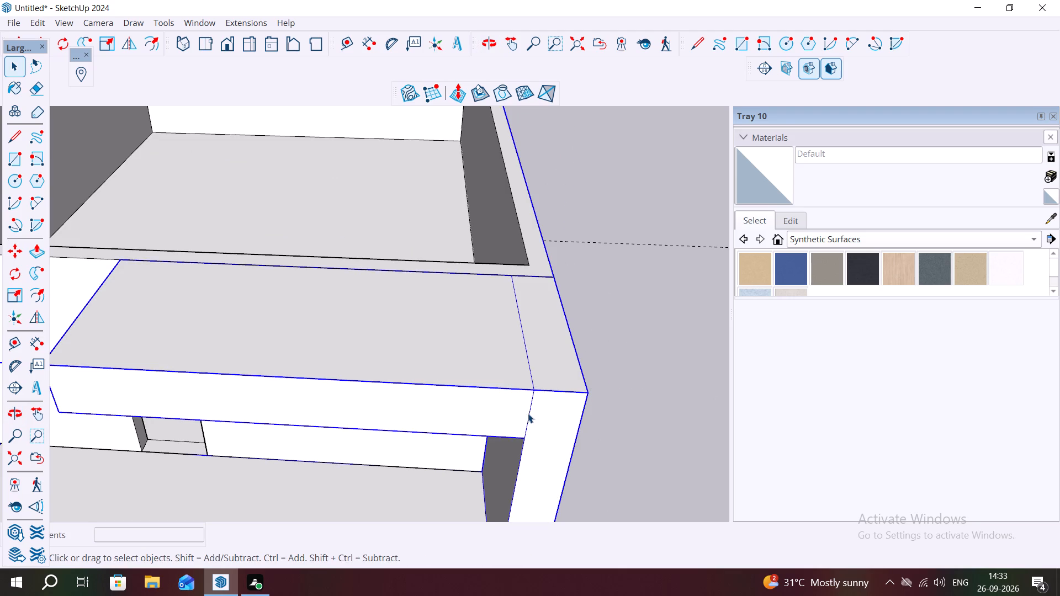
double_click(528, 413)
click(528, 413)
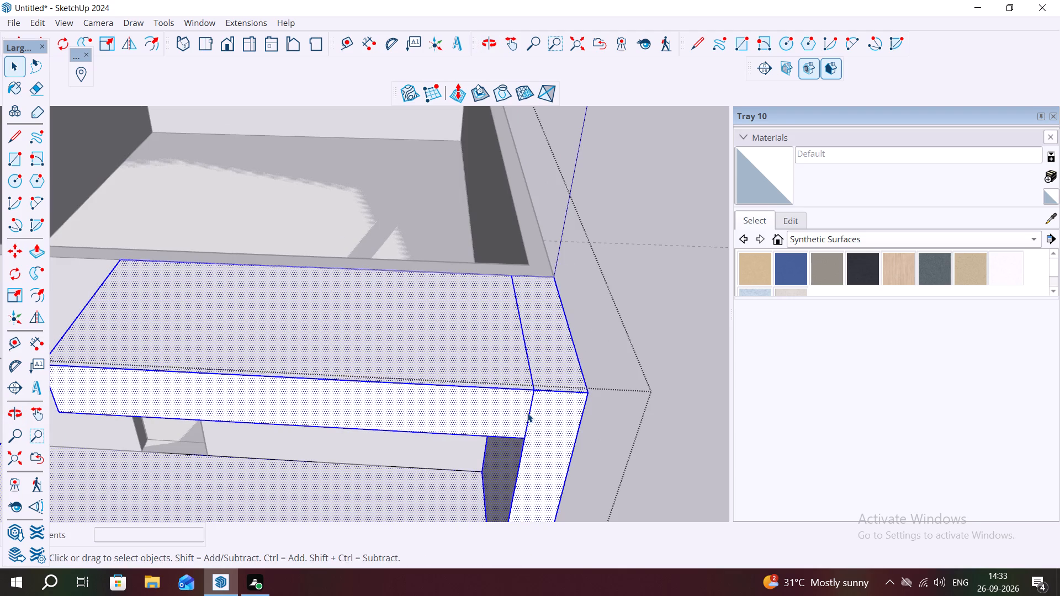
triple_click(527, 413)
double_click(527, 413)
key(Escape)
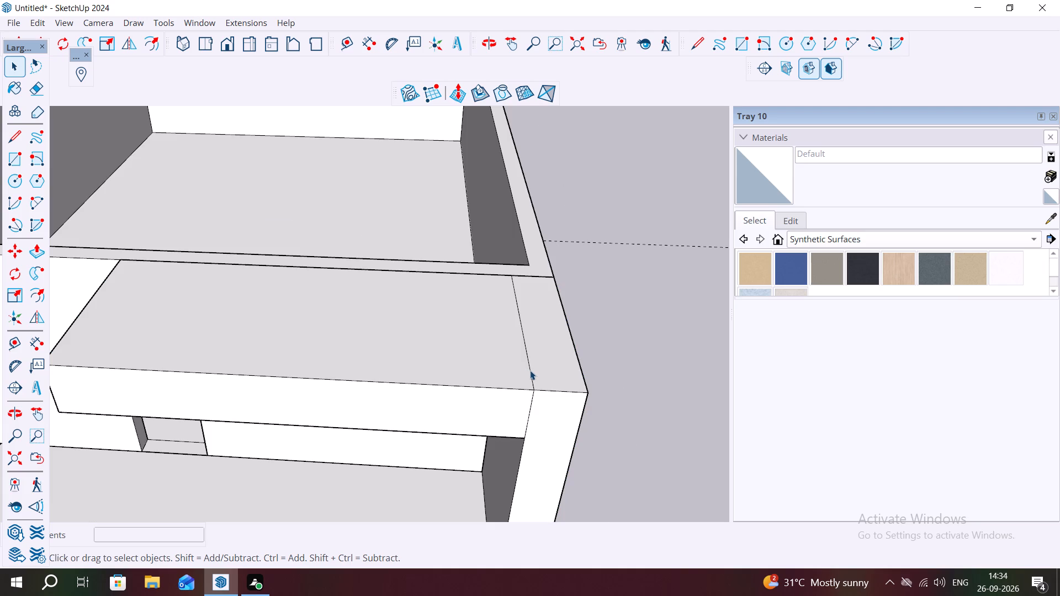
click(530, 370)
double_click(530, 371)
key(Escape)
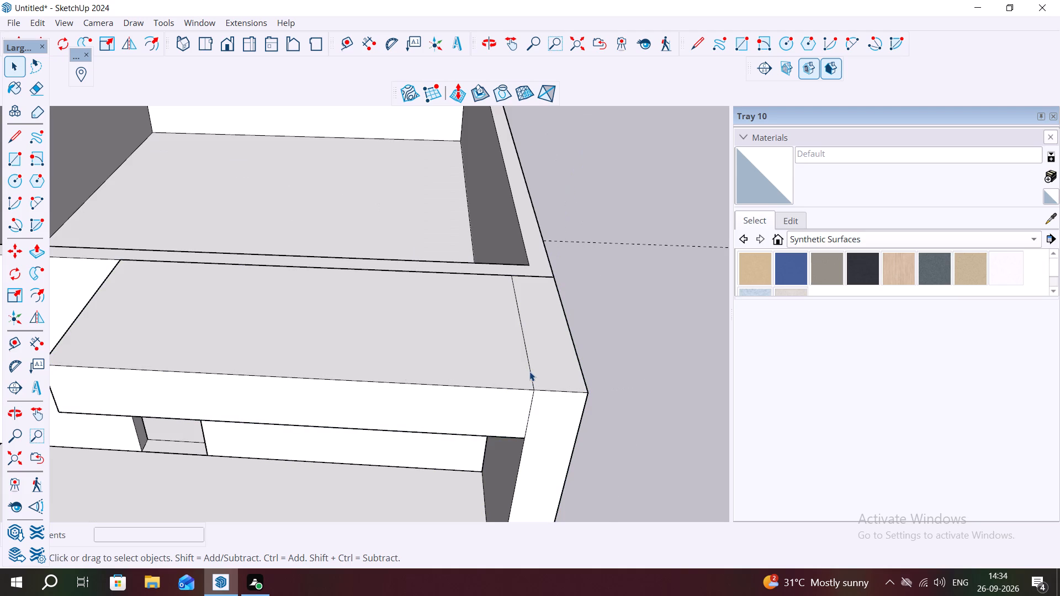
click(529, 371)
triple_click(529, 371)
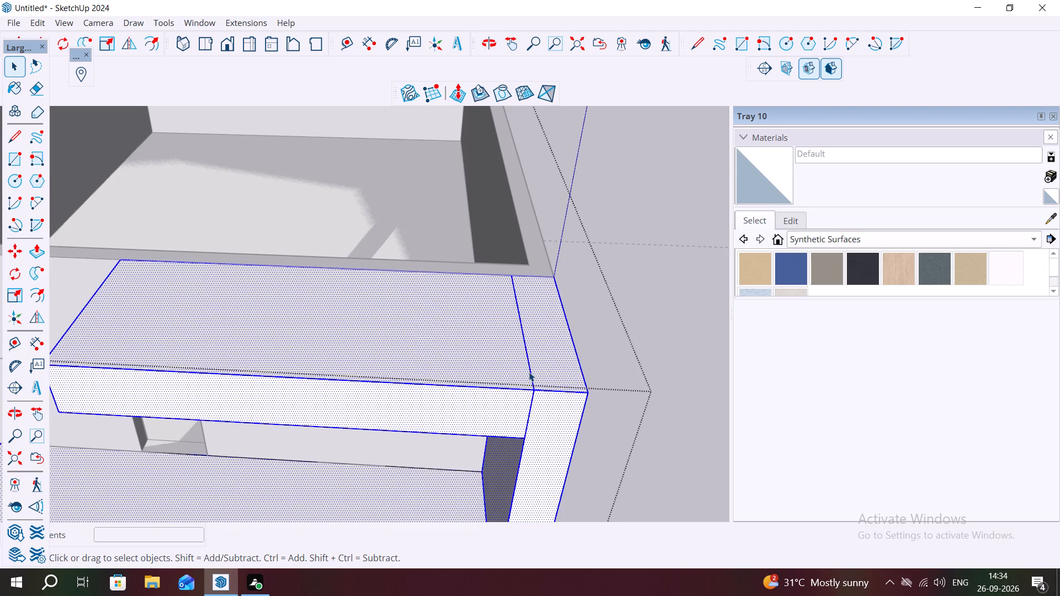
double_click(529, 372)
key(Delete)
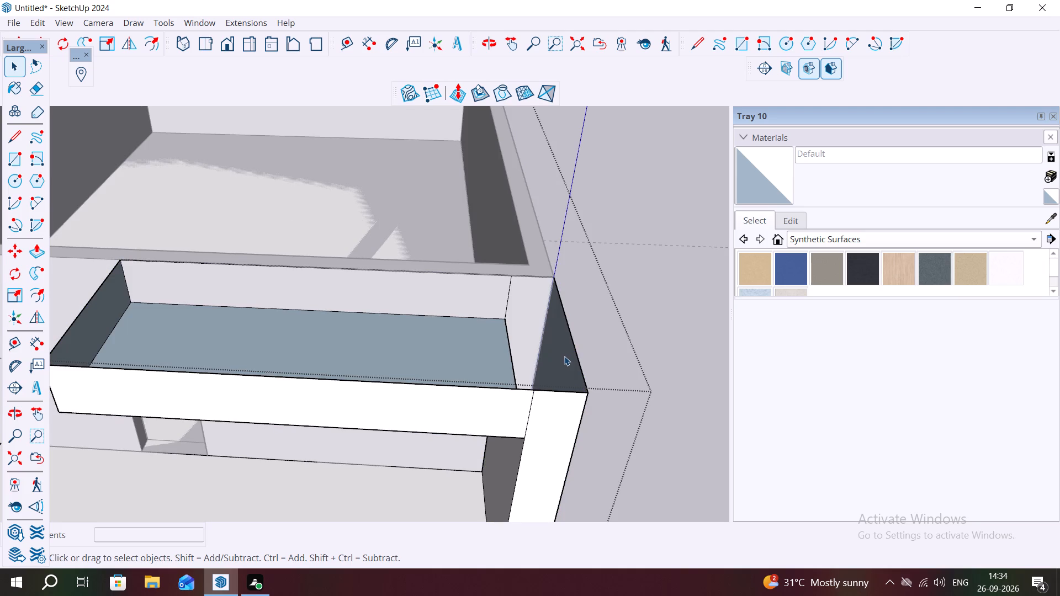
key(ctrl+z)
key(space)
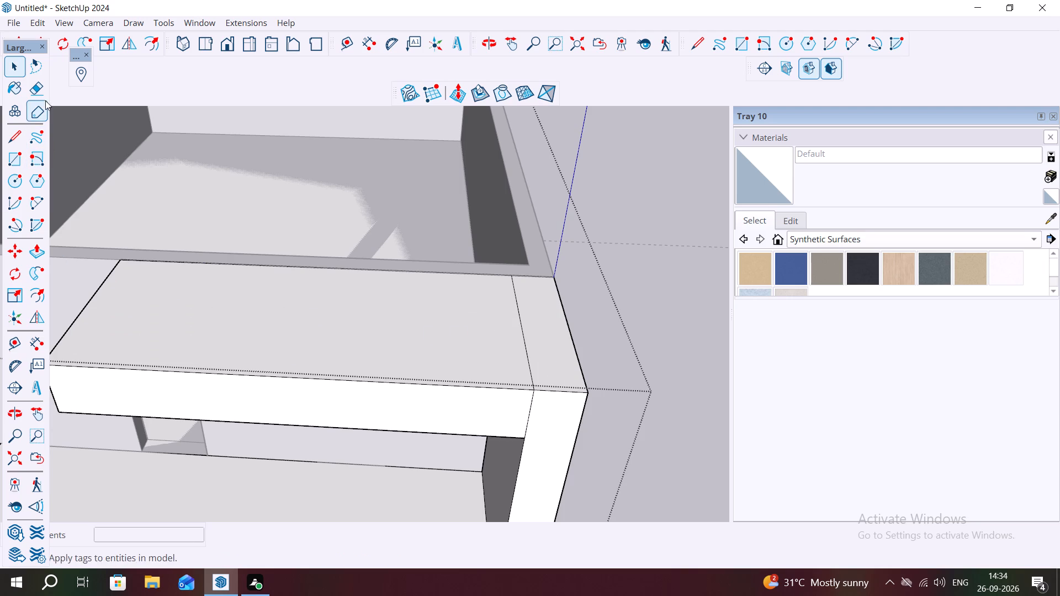
Erase the two seam lines between the top band and the balcony side wall, on the front and top faces.
click(39, 84)
scroll(521, 406, up, 2)
scroll(521, 406, down, 1)
scroll(520, 413, up, 3)
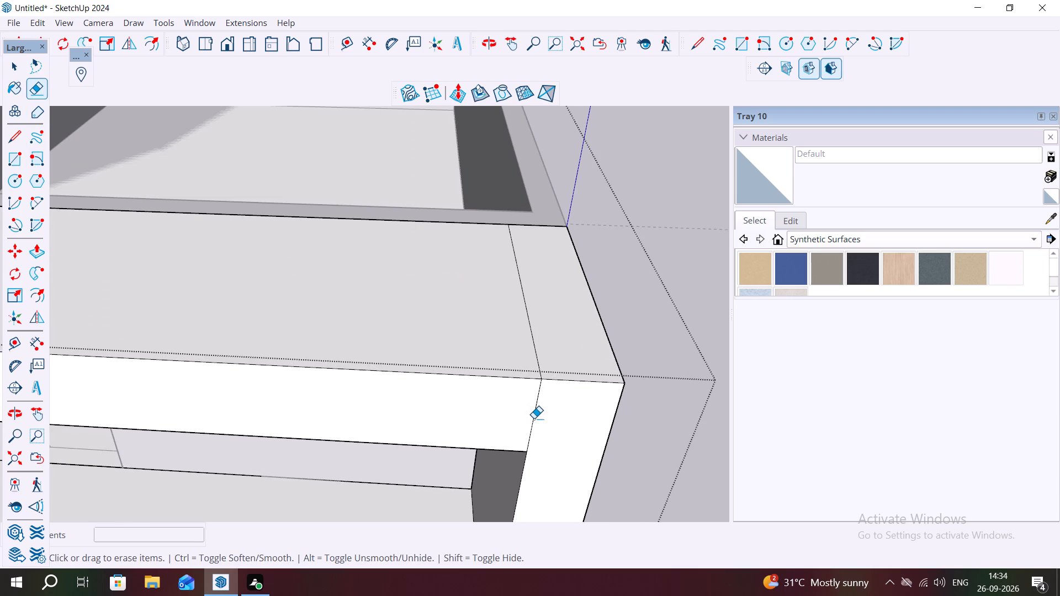
click(534, 418)
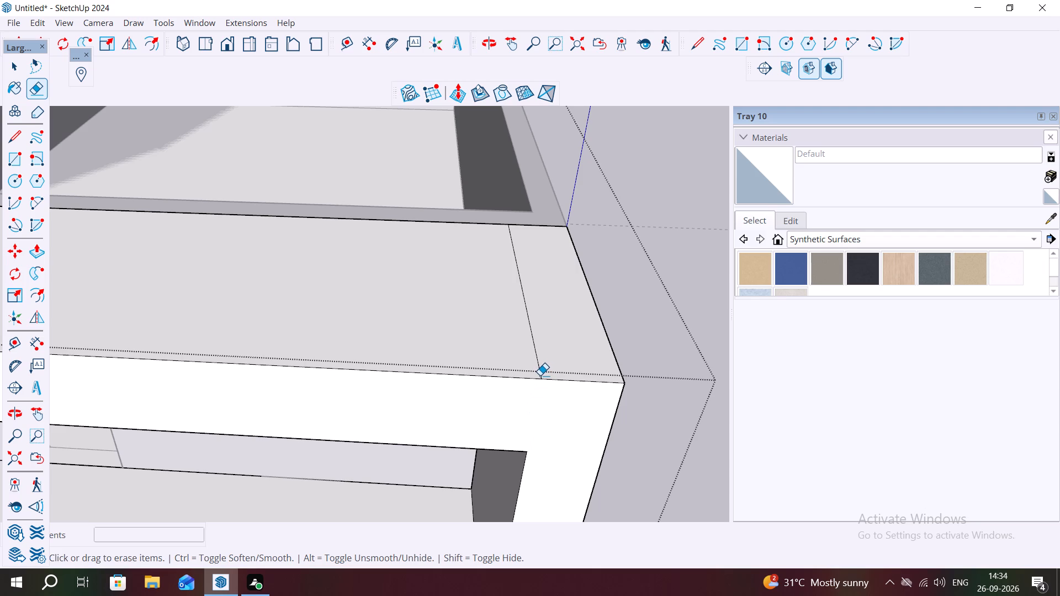
click(541, 376)
key(Escape)
key(space)
Draw a two-point arc about 2' 1 3/8" across on the frame's front face, rounding the inner corner between top band and side wall.
scroll(598, 374, down, 3)
scroll(614, 320, down, 6)
middle_drag(525, 412, 530, 405)
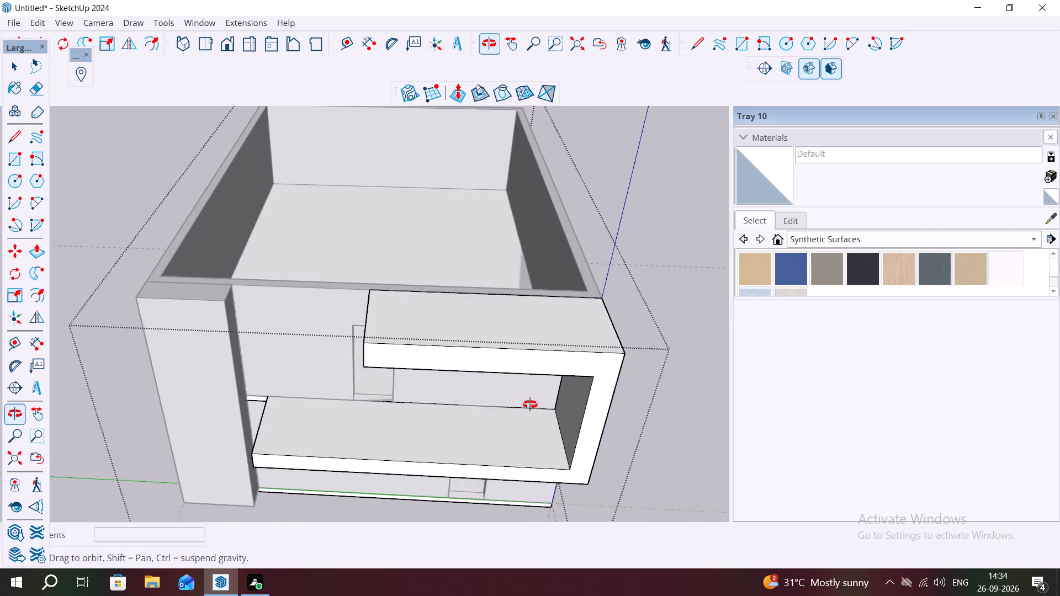
middle_drag(530, 405, 547, 359)
scroll(629, 324, up, 5)
scroll(645, 315, down, 1)
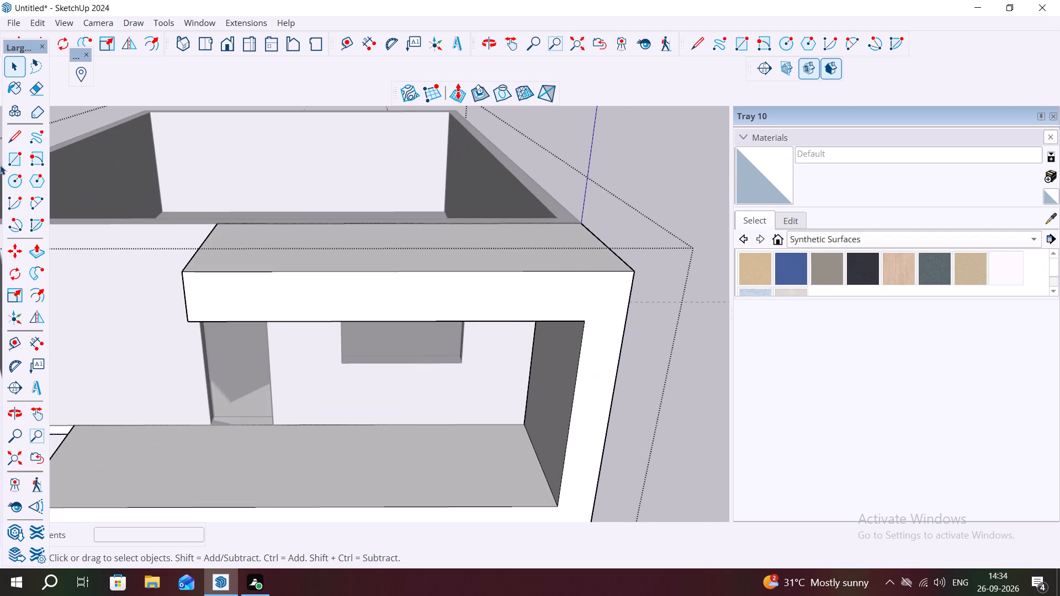
click(40, 199)
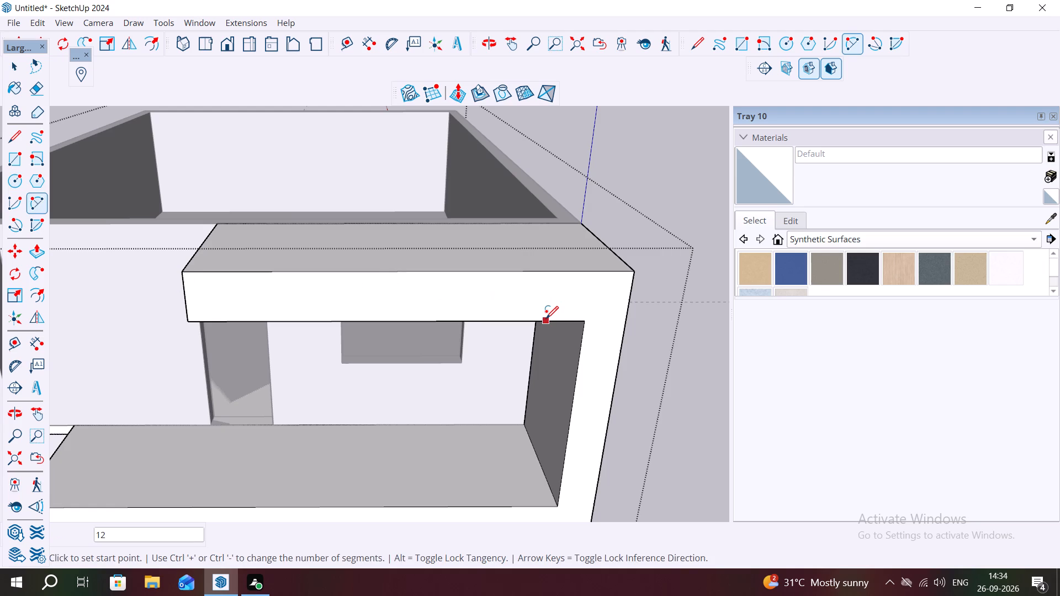
click(546, 318)
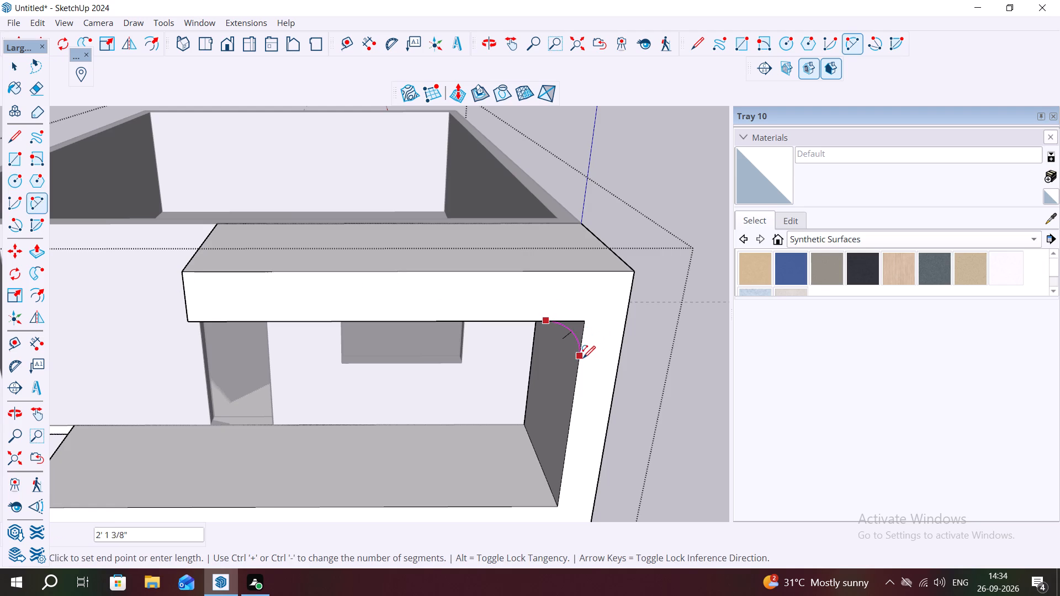
click(581, 361)
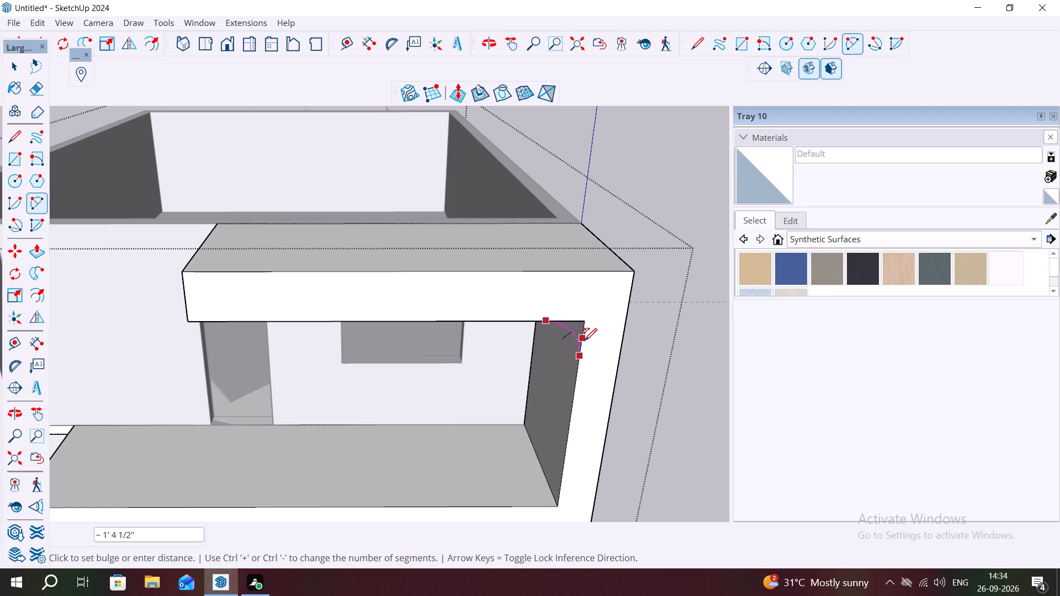
click(585, 340)
scroll(578, 308, up, 5)
scroll(571, 327, down, 1)
scroll(571, 326, up, 2)
key(Escape)
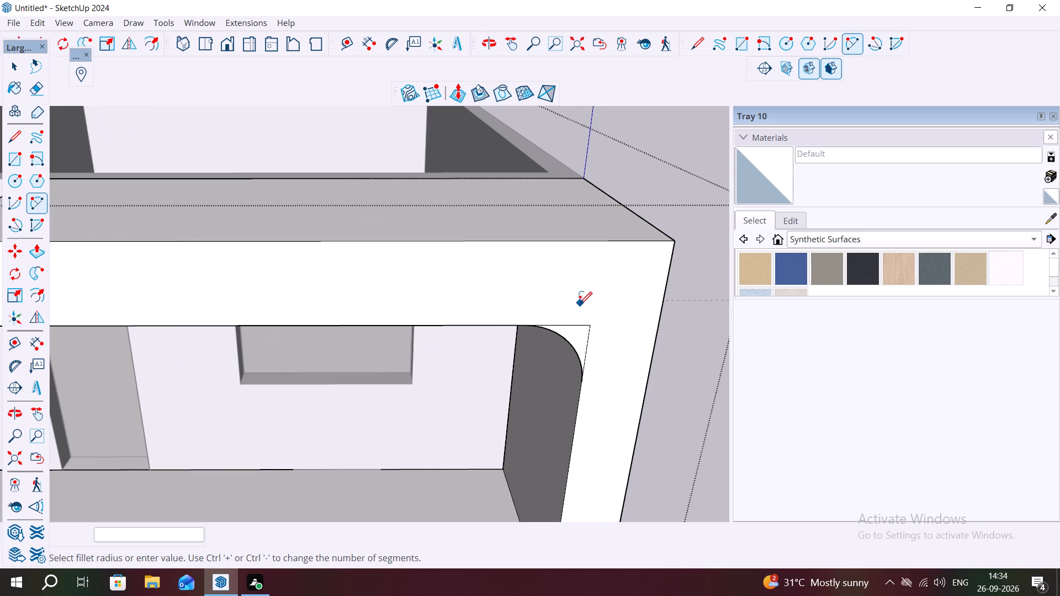
key(space)
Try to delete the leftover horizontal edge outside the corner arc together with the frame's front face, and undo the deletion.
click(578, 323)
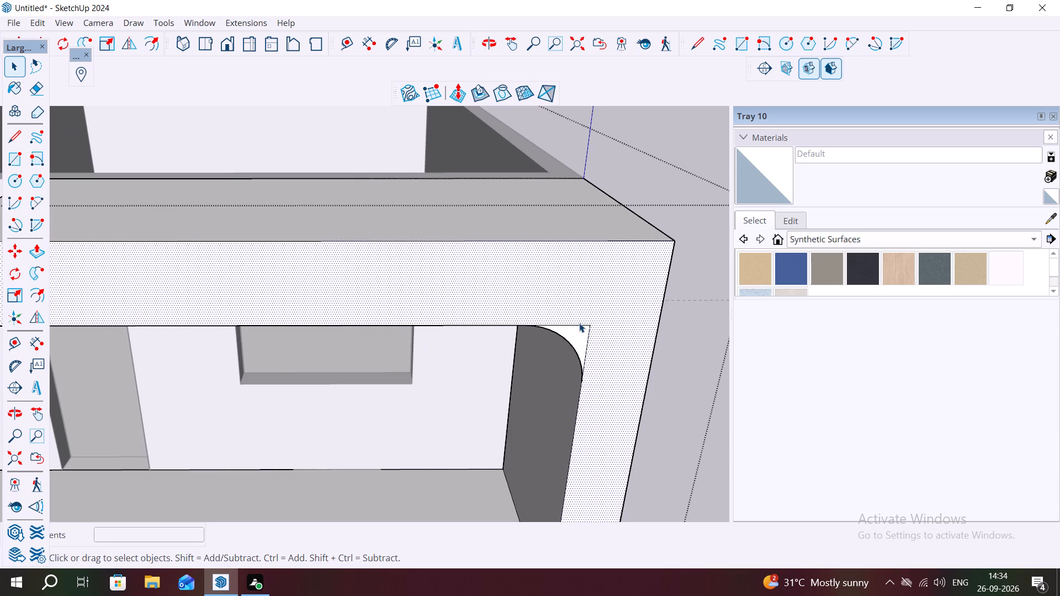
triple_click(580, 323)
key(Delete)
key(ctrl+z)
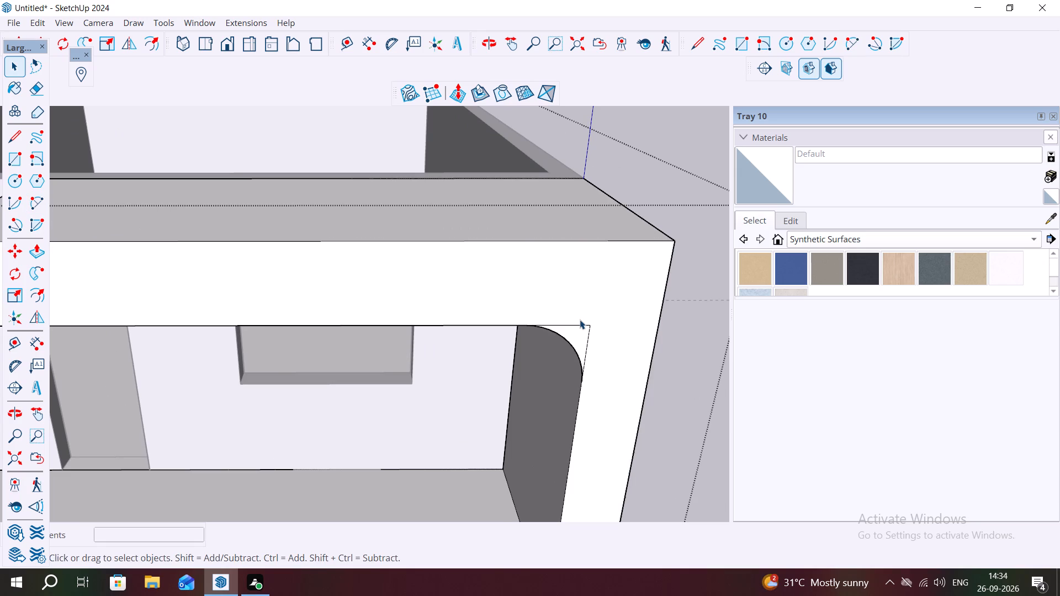
Delete only the leftover horizontal edge outside the arc at the frame's inner corner.
click(581, 324)
key(Delete)
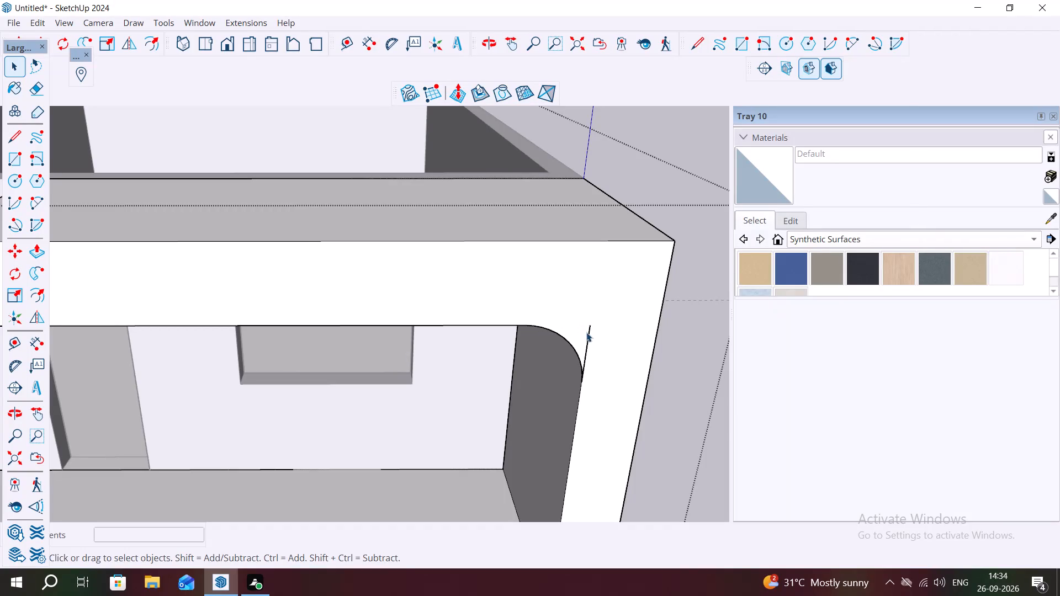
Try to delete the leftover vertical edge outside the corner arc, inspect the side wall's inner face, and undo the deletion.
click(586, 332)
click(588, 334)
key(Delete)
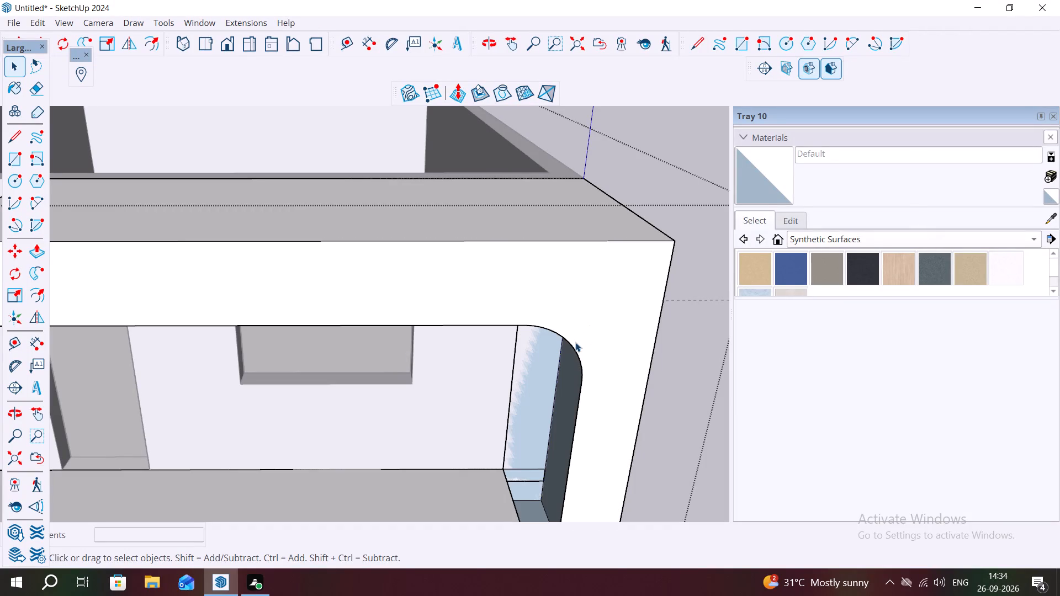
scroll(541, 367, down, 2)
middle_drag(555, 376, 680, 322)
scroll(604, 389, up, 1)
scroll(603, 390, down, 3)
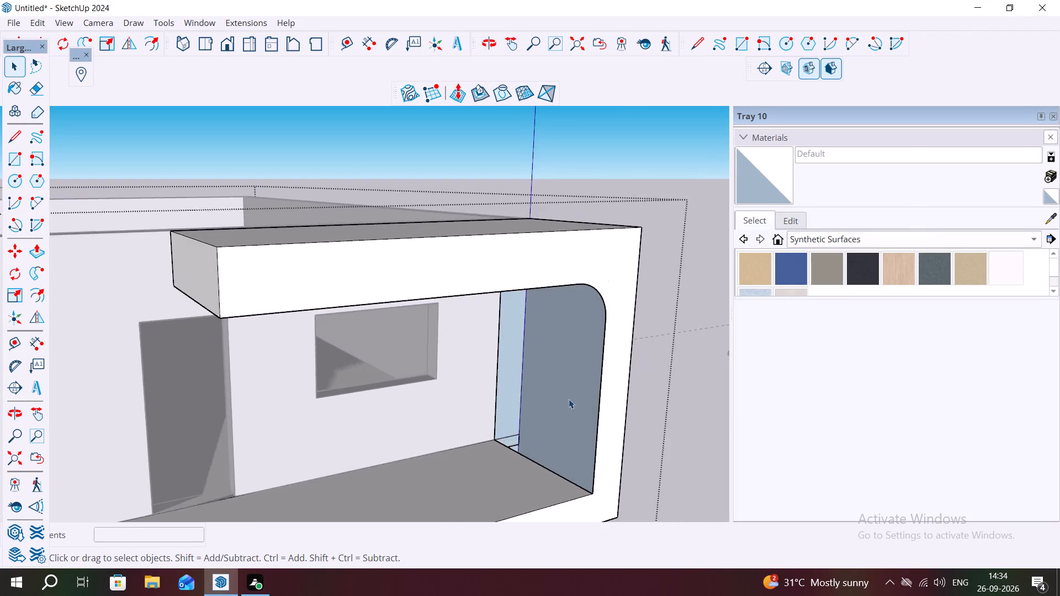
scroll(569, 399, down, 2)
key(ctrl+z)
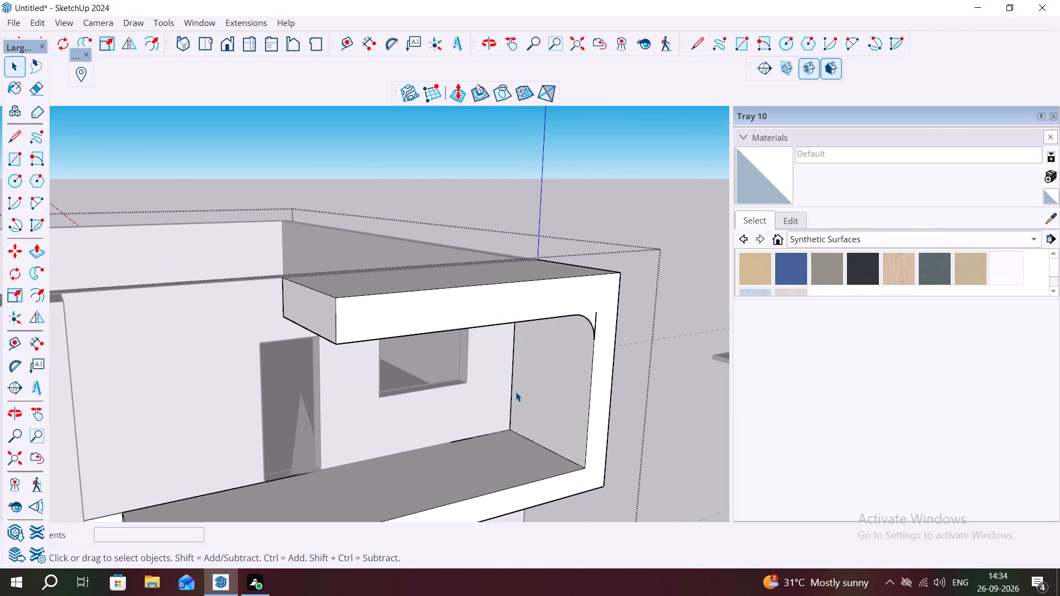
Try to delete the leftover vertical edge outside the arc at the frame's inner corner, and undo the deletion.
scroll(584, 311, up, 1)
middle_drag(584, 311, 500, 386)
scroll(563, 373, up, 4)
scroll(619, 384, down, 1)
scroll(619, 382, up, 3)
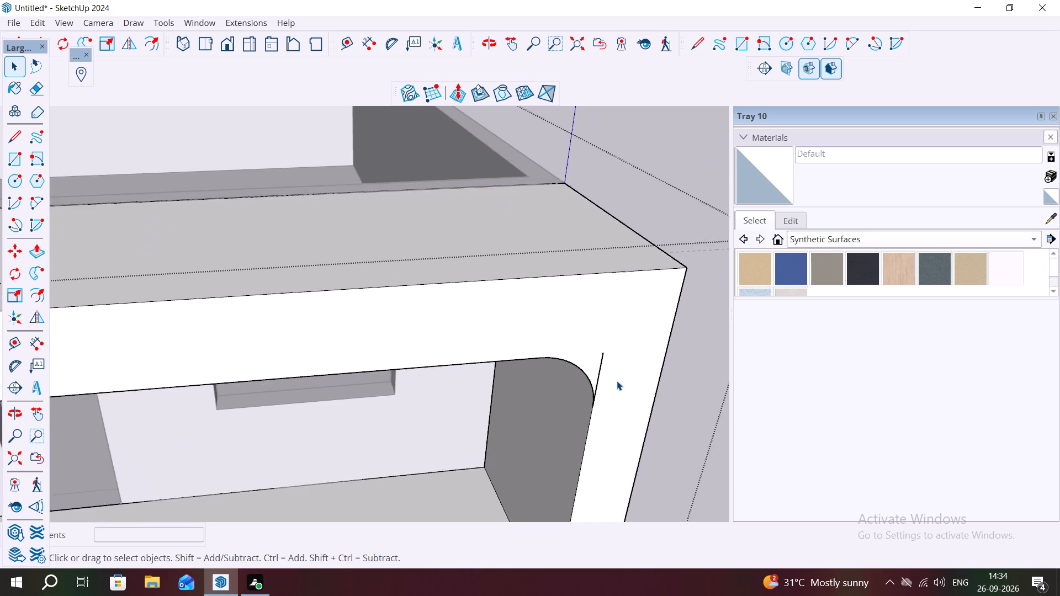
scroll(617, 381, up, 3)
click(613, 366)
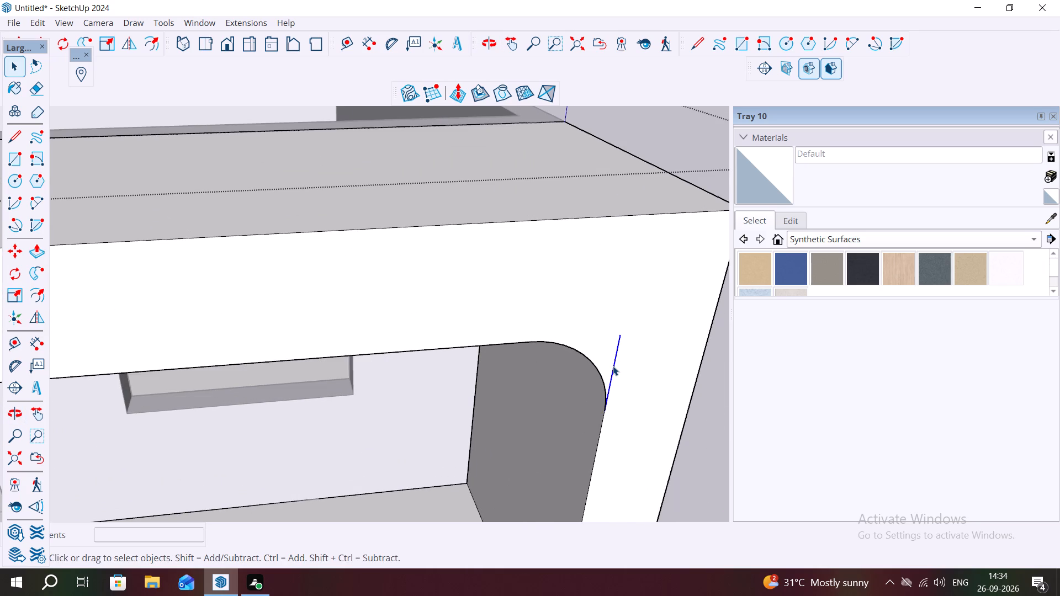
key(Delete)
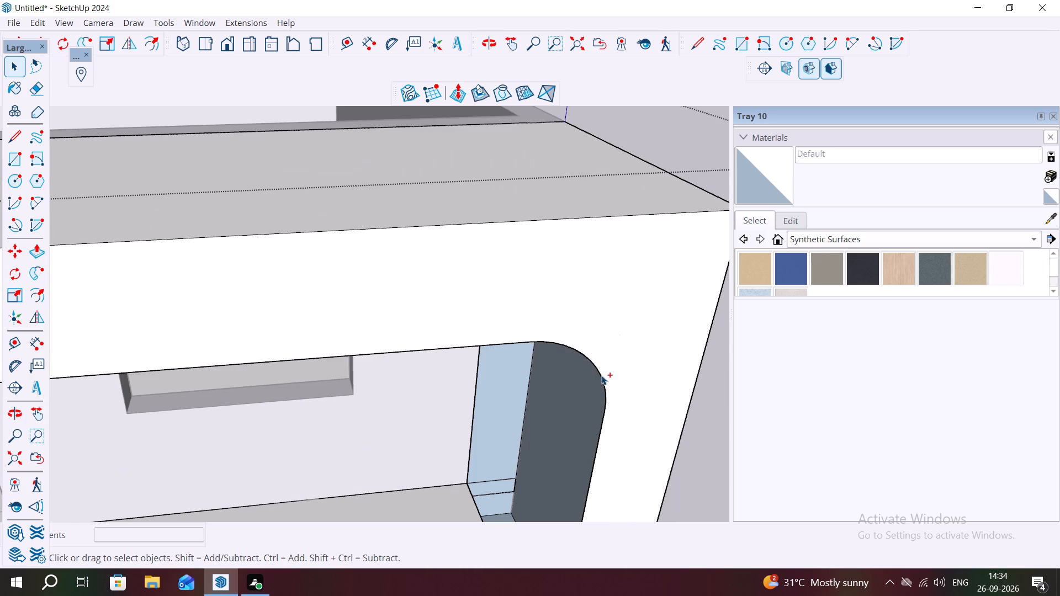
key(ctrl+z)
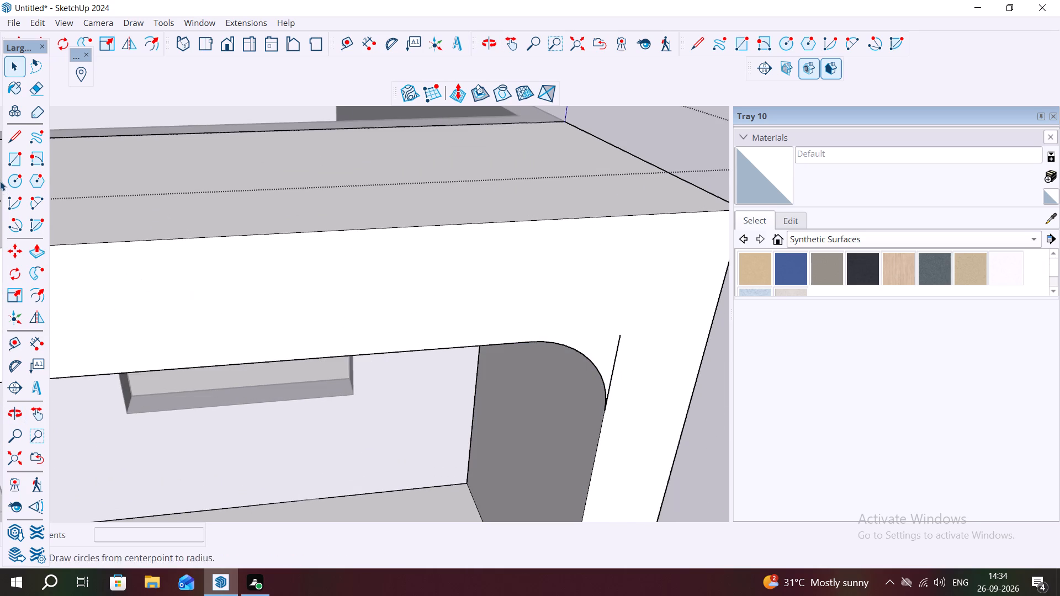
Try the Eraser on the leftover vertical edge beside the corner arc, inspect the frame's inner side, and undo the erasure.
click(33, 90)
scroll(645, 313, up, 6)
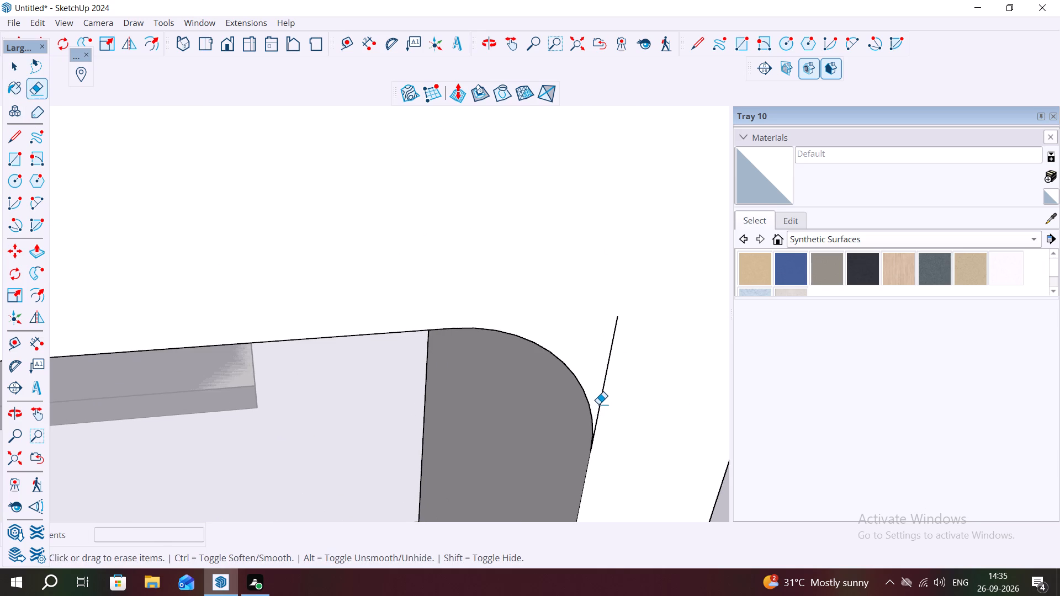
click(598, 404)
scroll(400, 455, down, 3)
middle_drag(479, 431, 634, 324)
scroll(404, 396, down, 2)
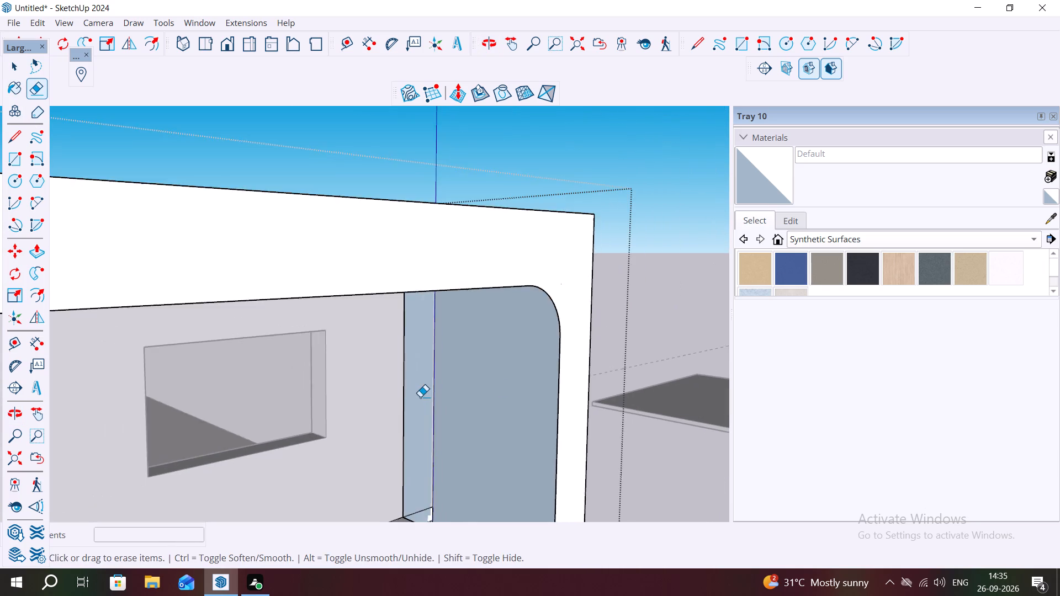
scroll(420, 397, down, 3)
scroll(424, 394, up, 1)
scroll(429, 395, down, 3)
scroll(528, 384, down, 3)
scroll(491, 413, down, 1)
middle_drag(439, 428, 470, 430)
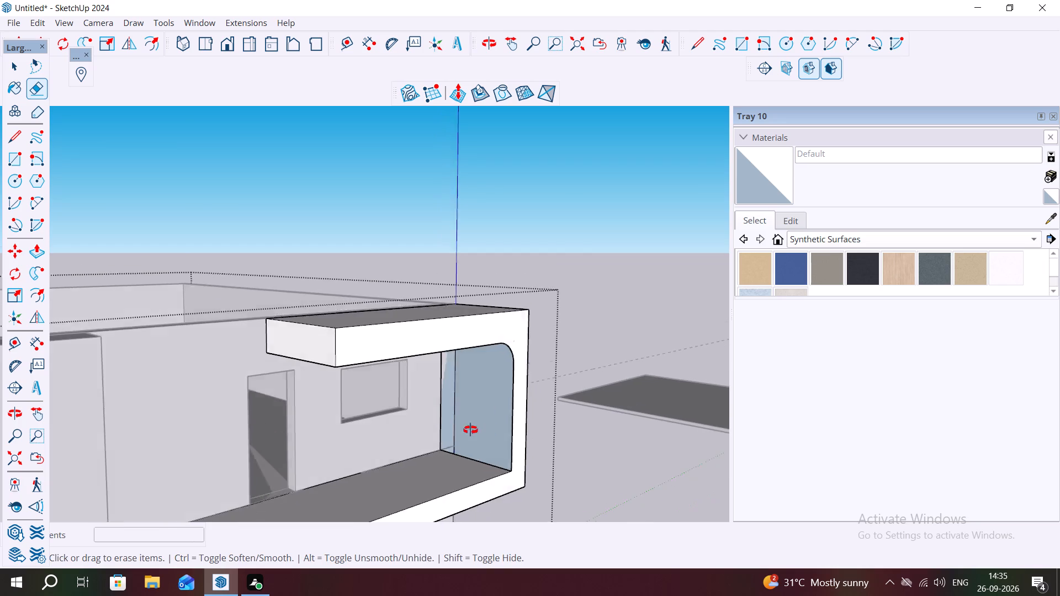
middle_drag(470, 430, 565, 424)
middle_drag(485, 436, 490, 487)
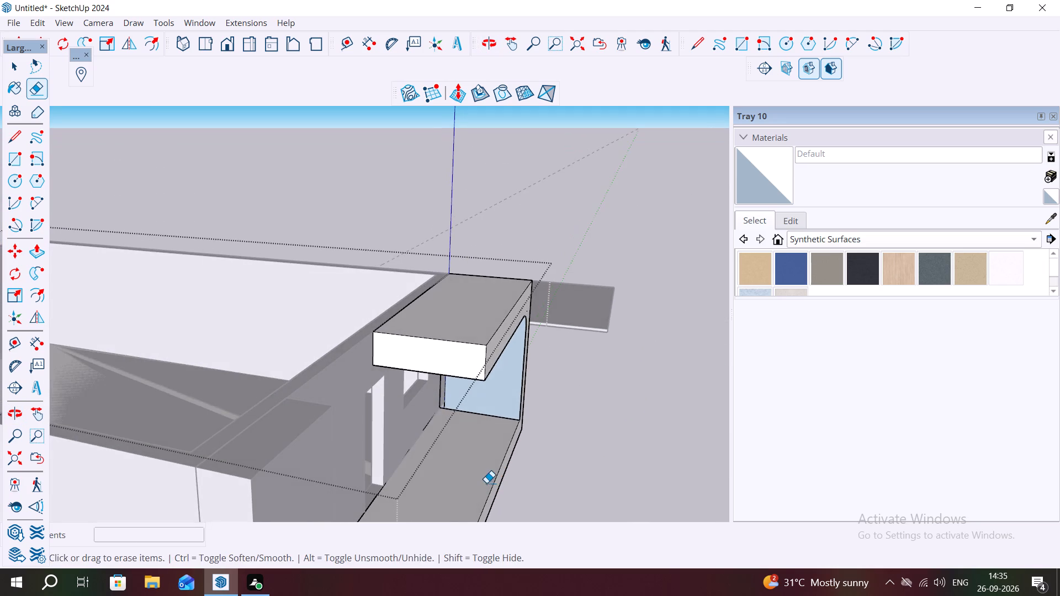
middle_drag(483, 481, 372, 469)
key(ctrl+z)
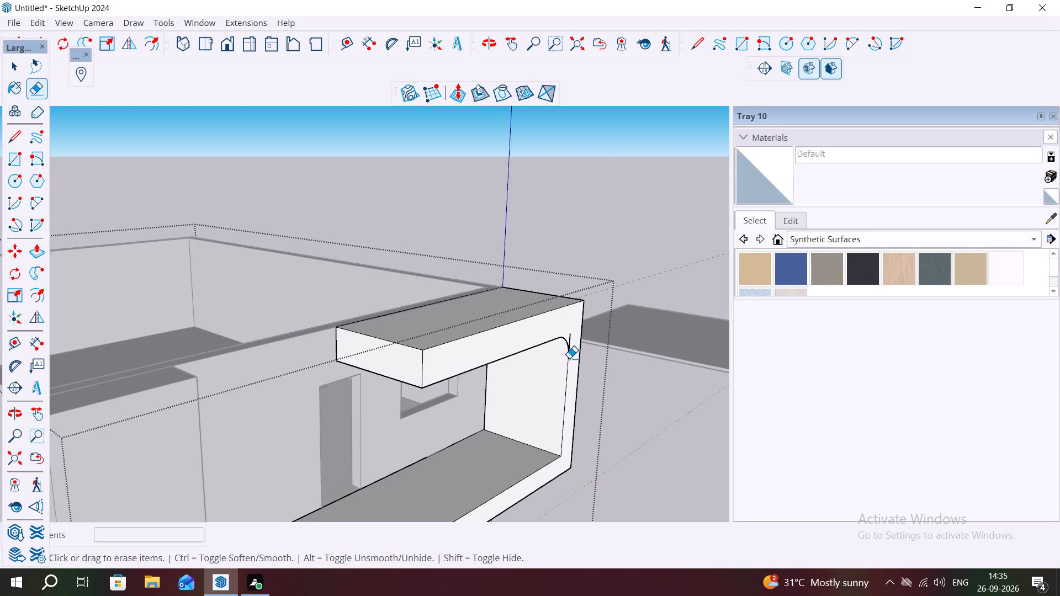
Erase the leftover vertical edge outside the frame's corner arc, working from a view below the top band.
middle_drag(551, 375, 614, 203)
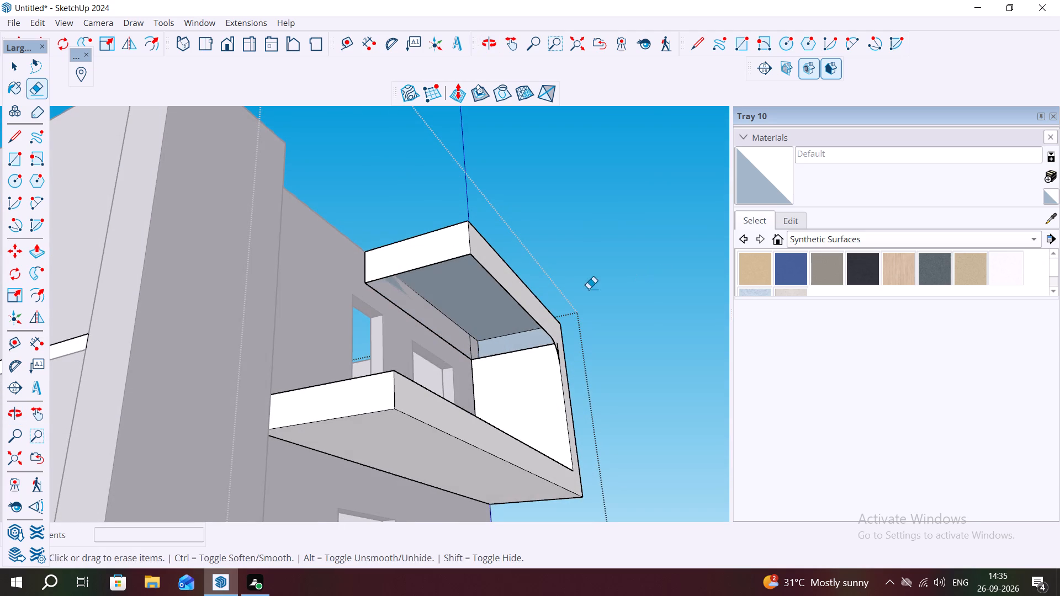
middle_drag(519, 336, 560, 371)
scroll(544, 359, up, 3)
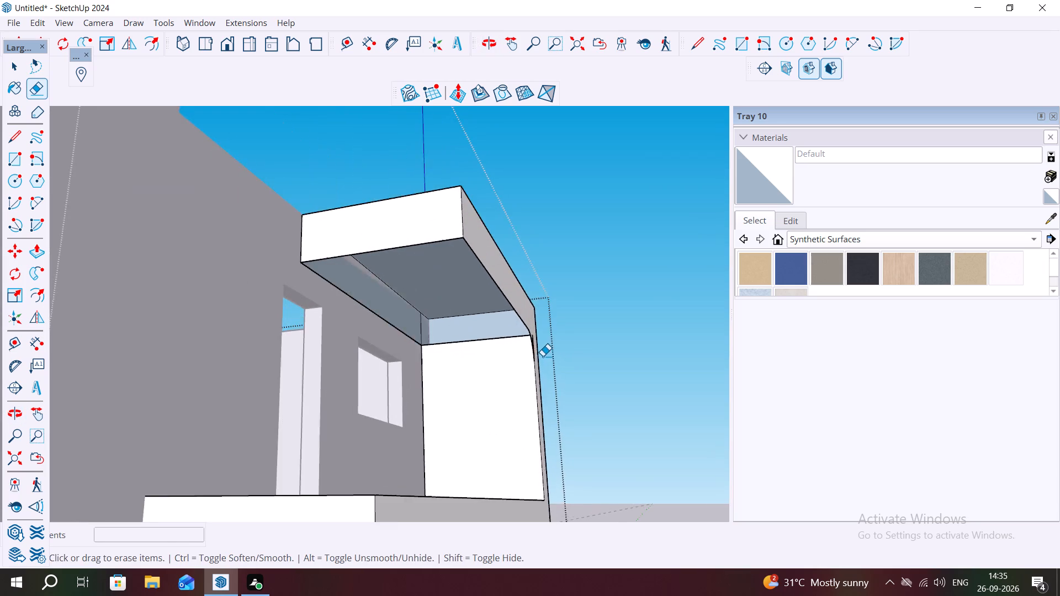
scroll(543, 356, up, 8)
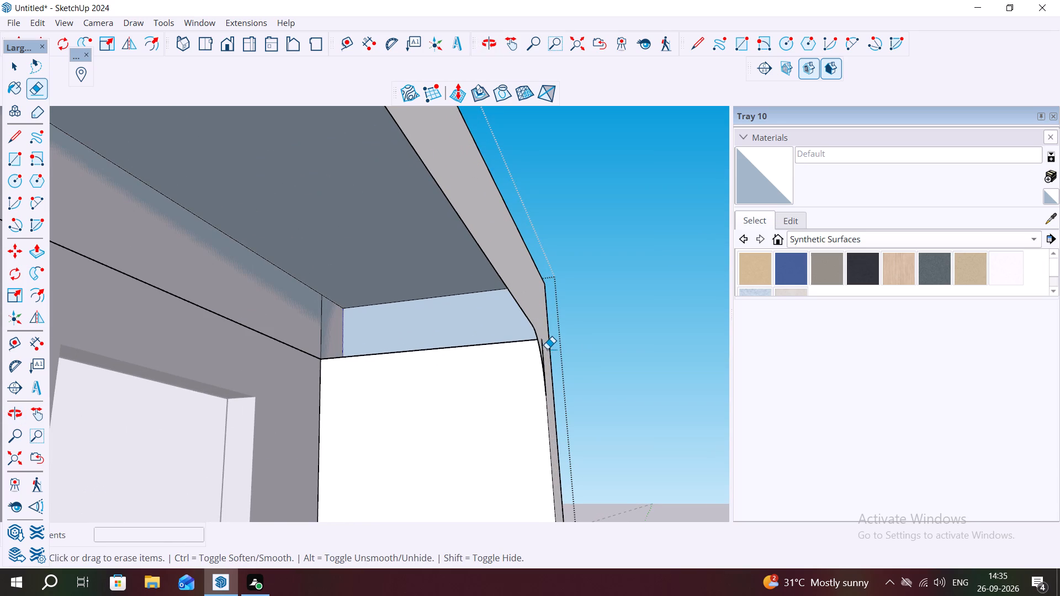
click(544, 349)
scroll(465, 384, down, 5)
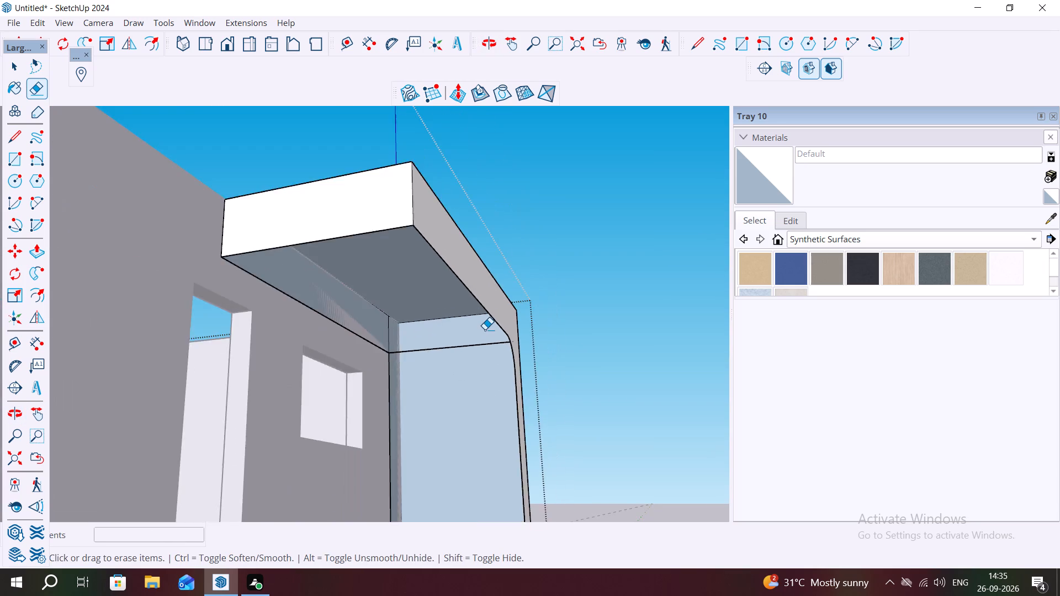
scroll(485, 329, down, 4)
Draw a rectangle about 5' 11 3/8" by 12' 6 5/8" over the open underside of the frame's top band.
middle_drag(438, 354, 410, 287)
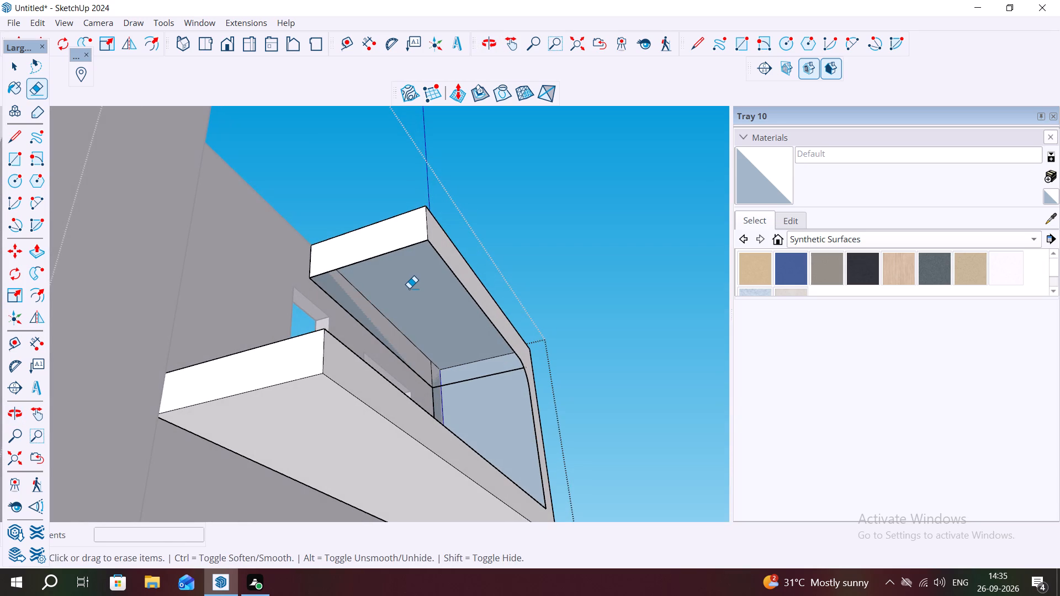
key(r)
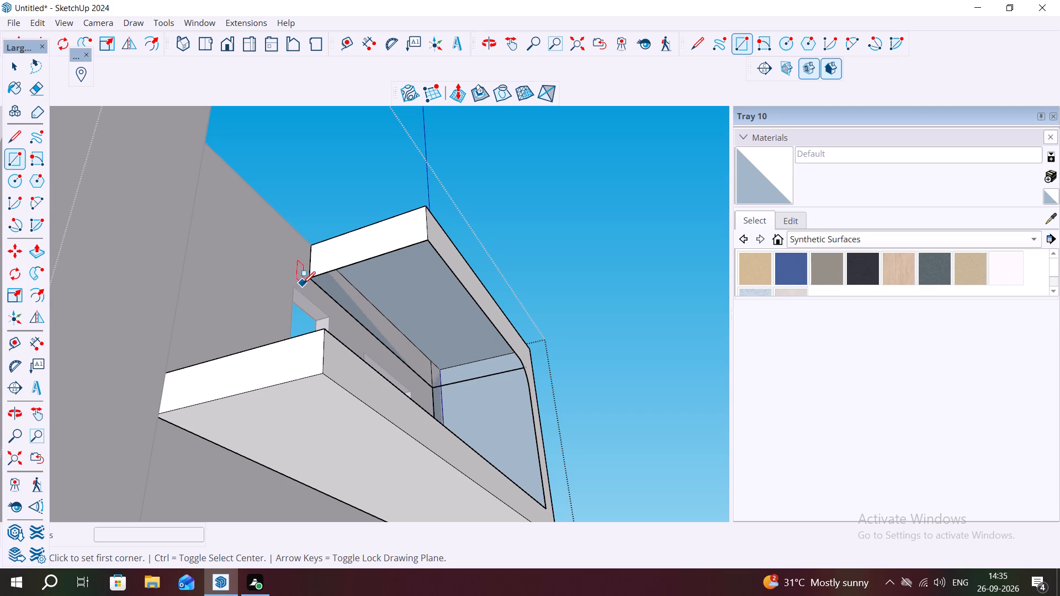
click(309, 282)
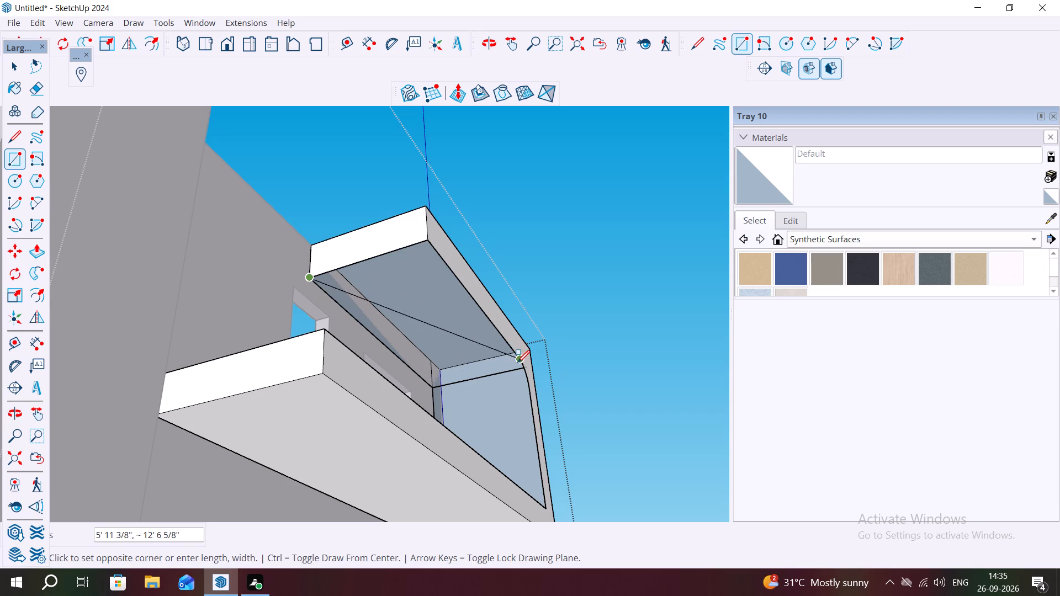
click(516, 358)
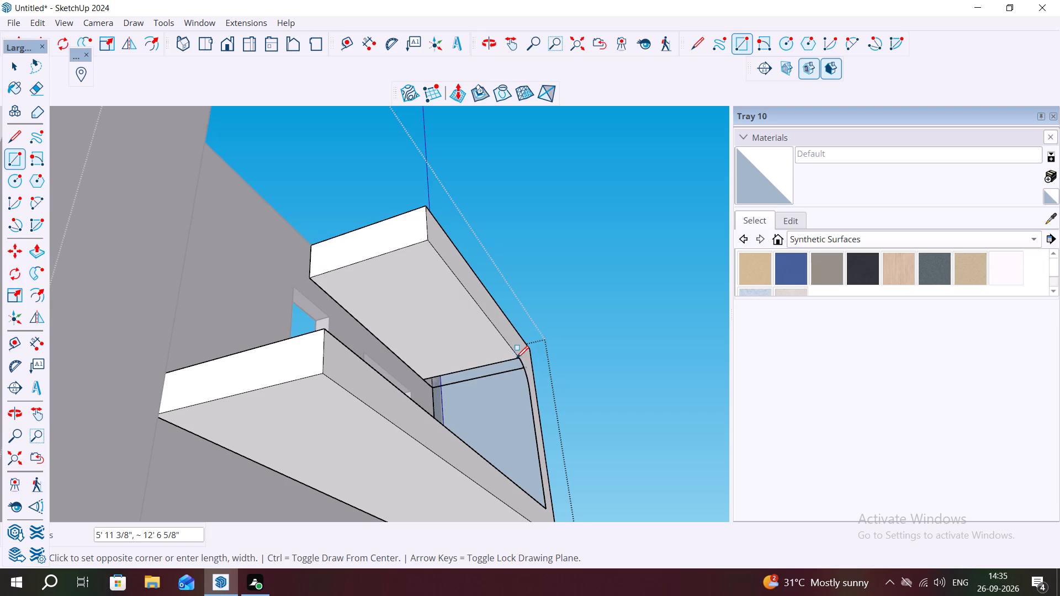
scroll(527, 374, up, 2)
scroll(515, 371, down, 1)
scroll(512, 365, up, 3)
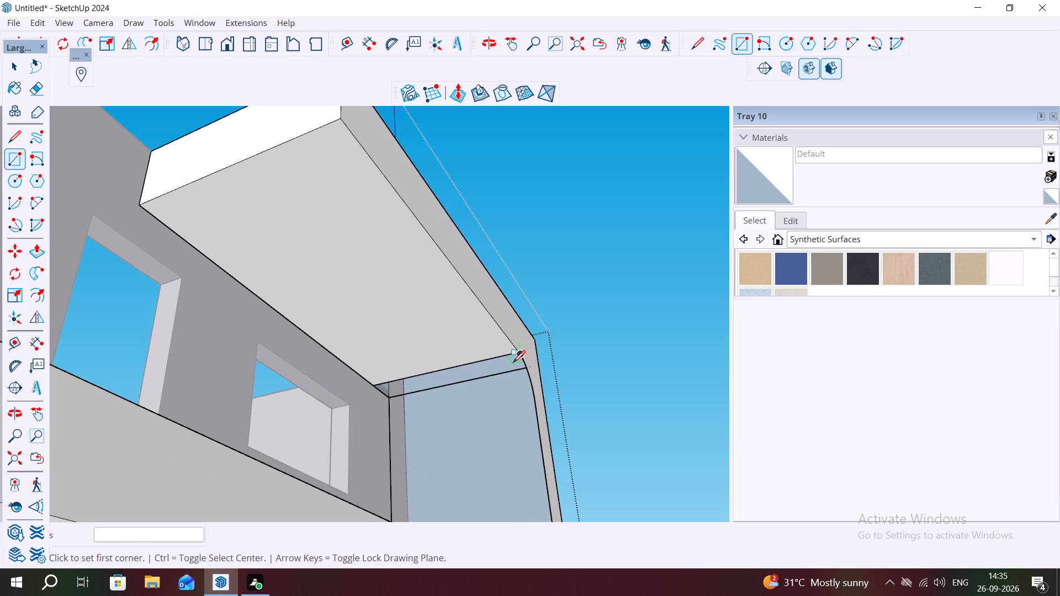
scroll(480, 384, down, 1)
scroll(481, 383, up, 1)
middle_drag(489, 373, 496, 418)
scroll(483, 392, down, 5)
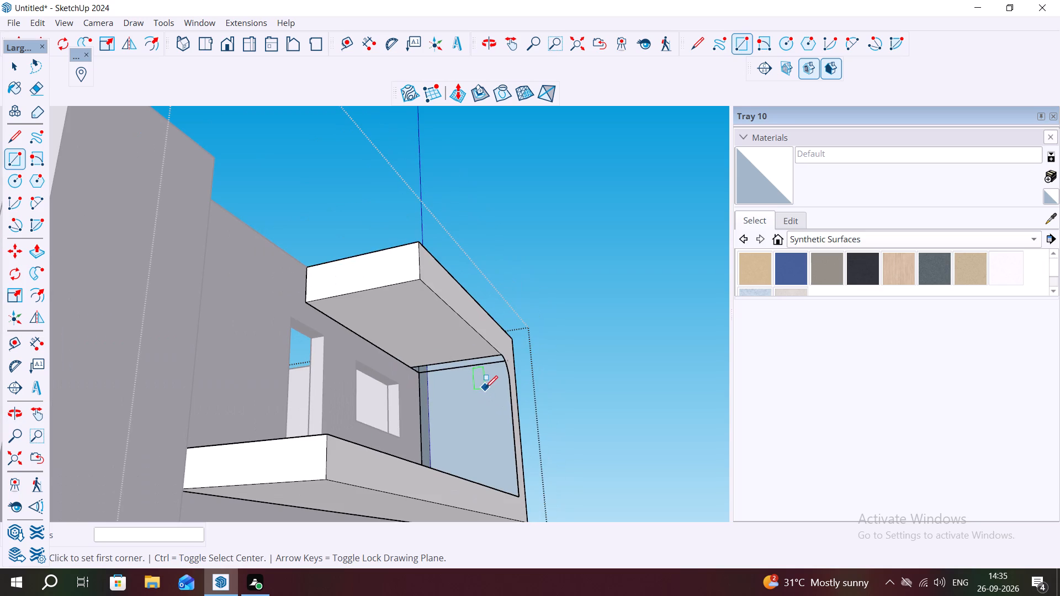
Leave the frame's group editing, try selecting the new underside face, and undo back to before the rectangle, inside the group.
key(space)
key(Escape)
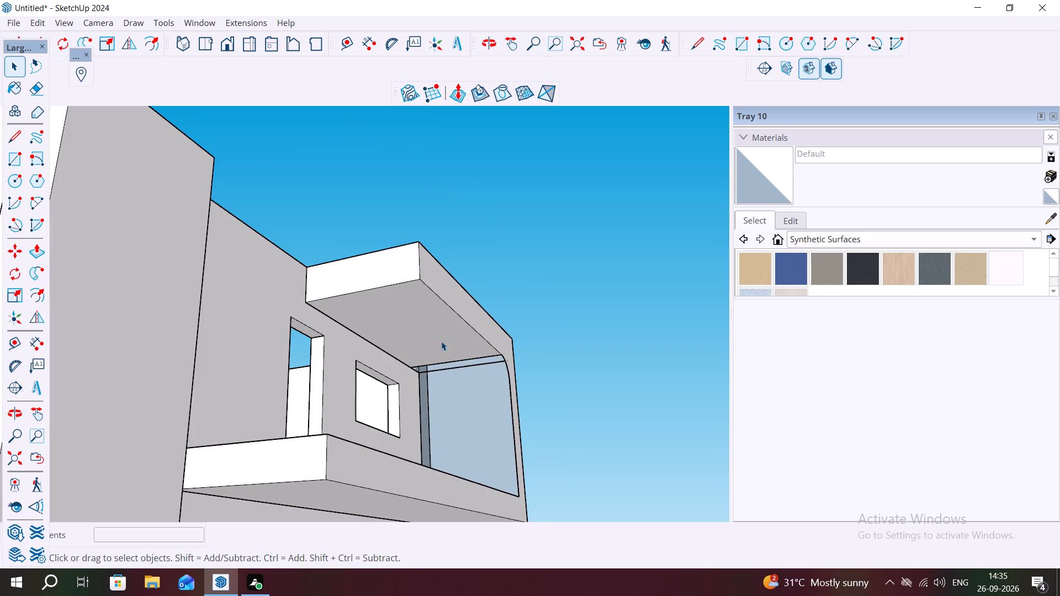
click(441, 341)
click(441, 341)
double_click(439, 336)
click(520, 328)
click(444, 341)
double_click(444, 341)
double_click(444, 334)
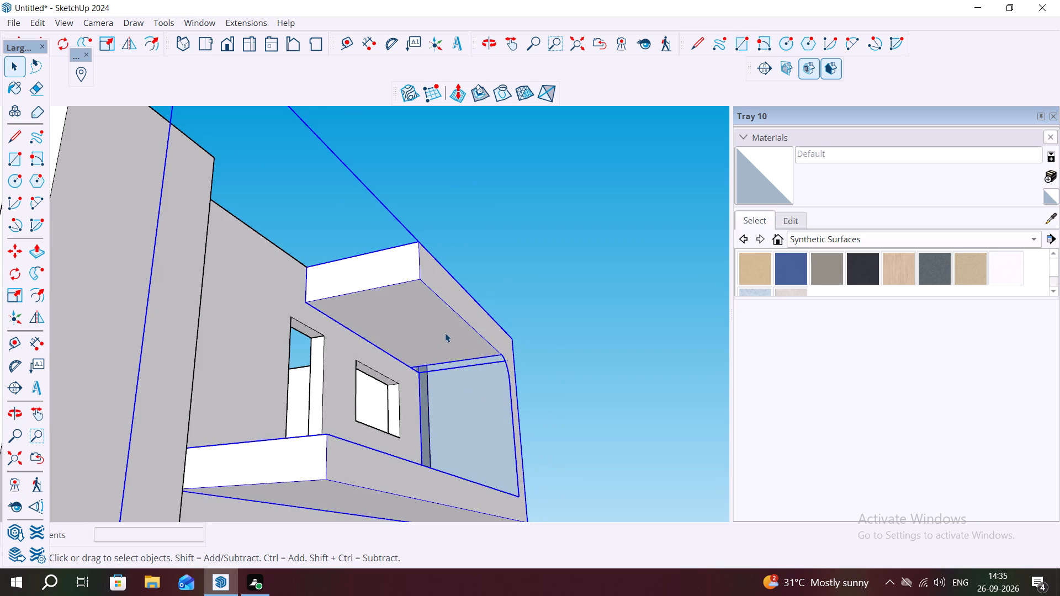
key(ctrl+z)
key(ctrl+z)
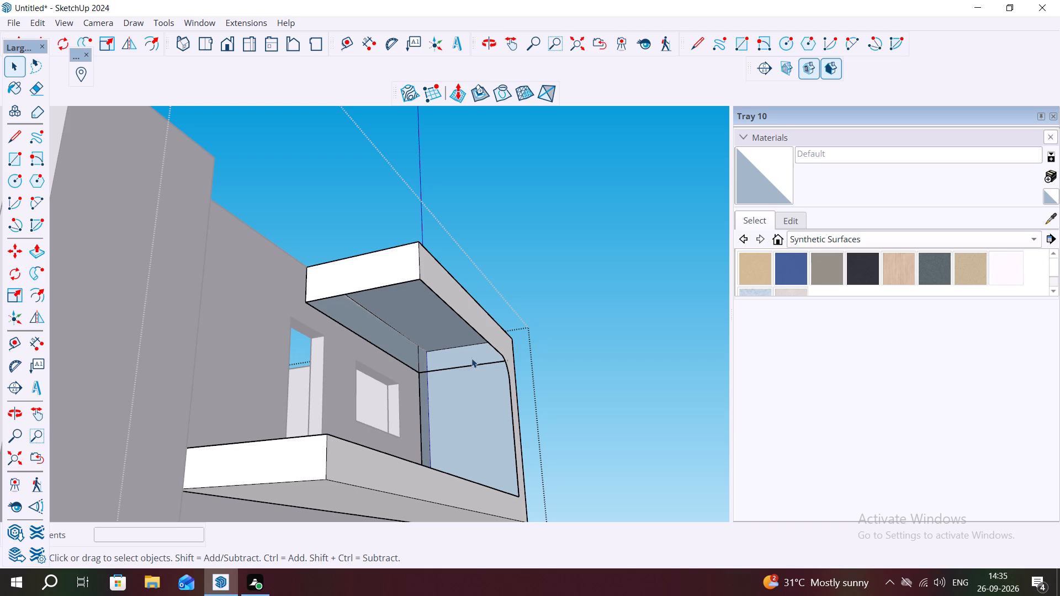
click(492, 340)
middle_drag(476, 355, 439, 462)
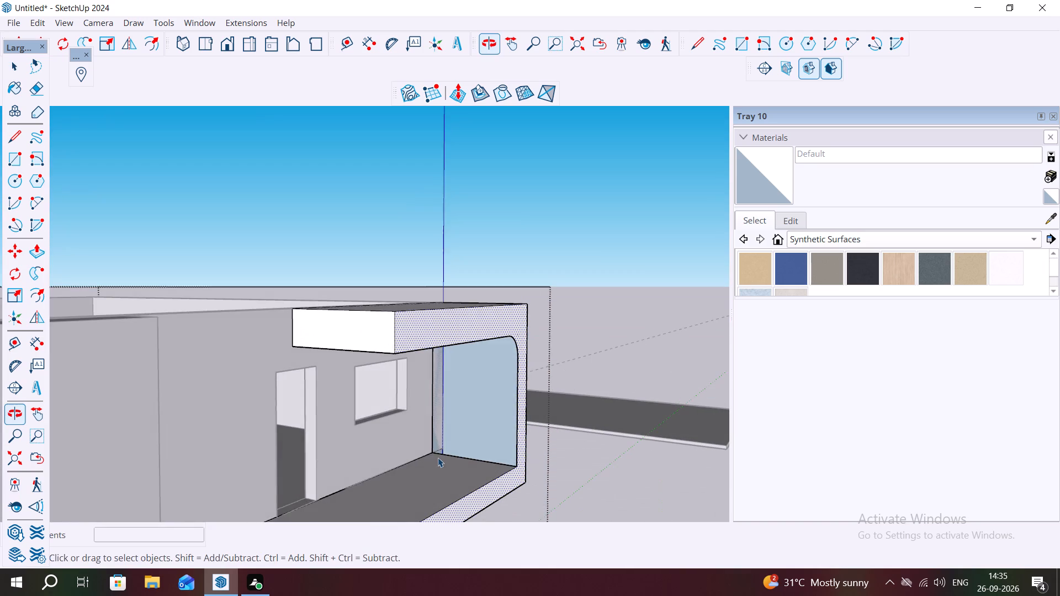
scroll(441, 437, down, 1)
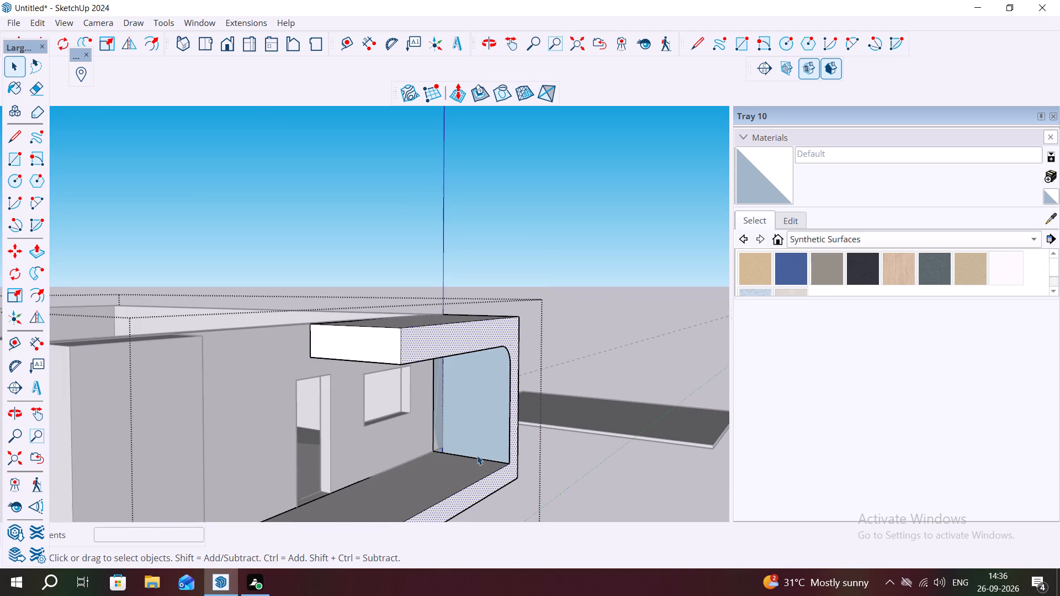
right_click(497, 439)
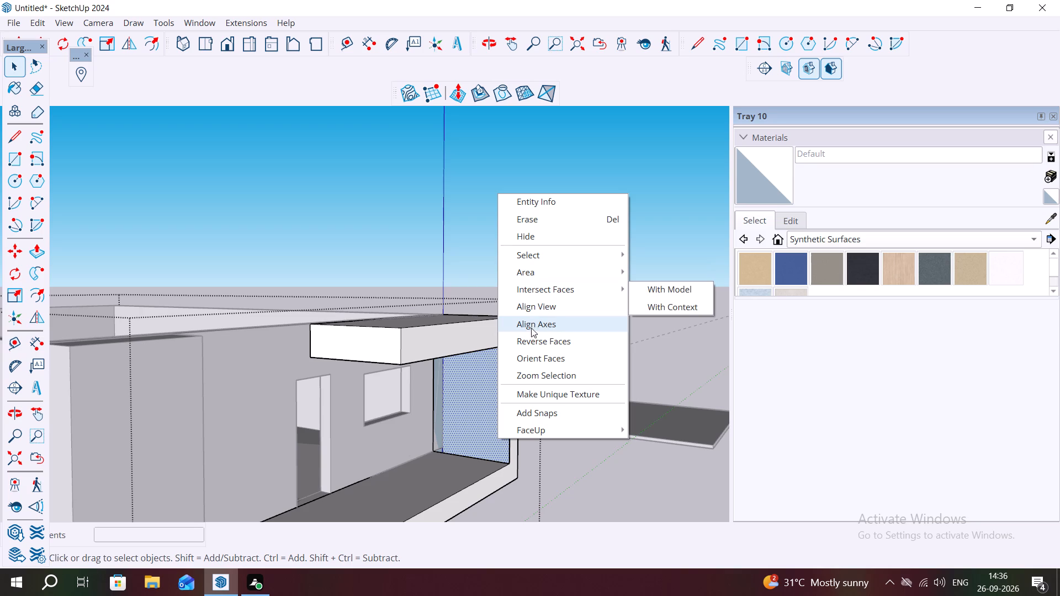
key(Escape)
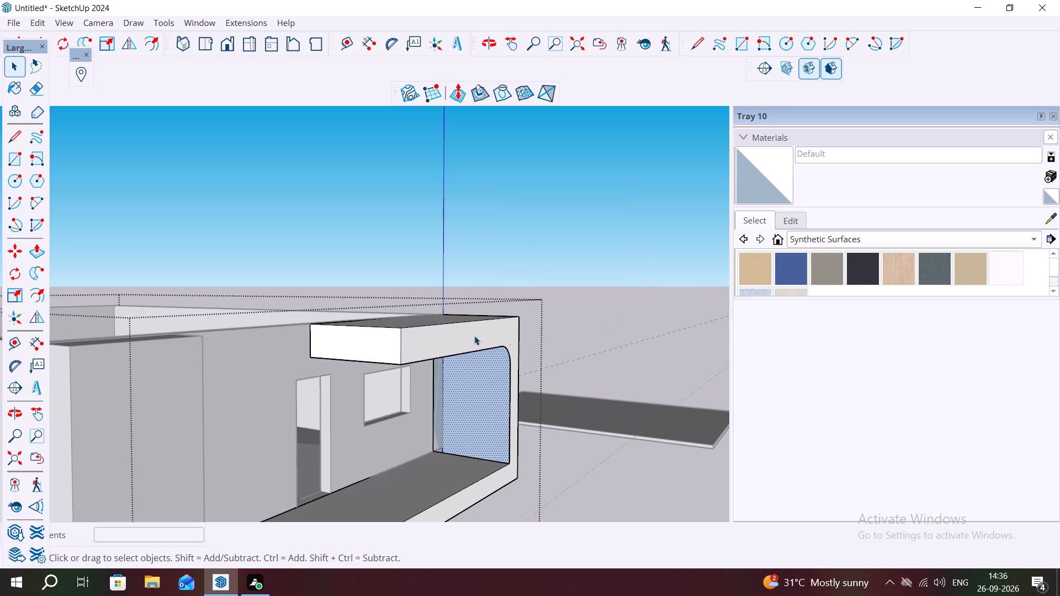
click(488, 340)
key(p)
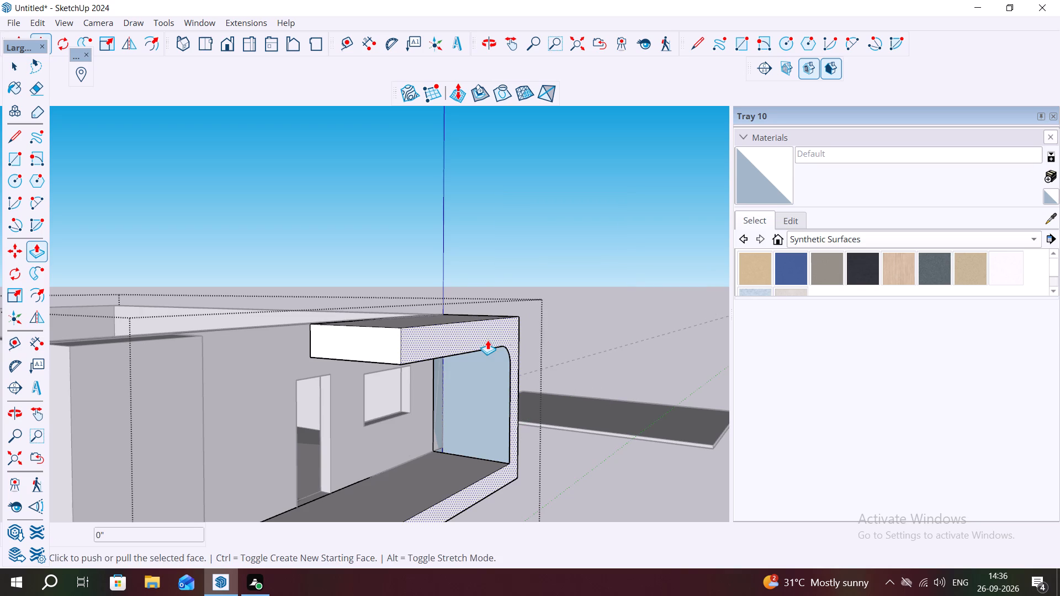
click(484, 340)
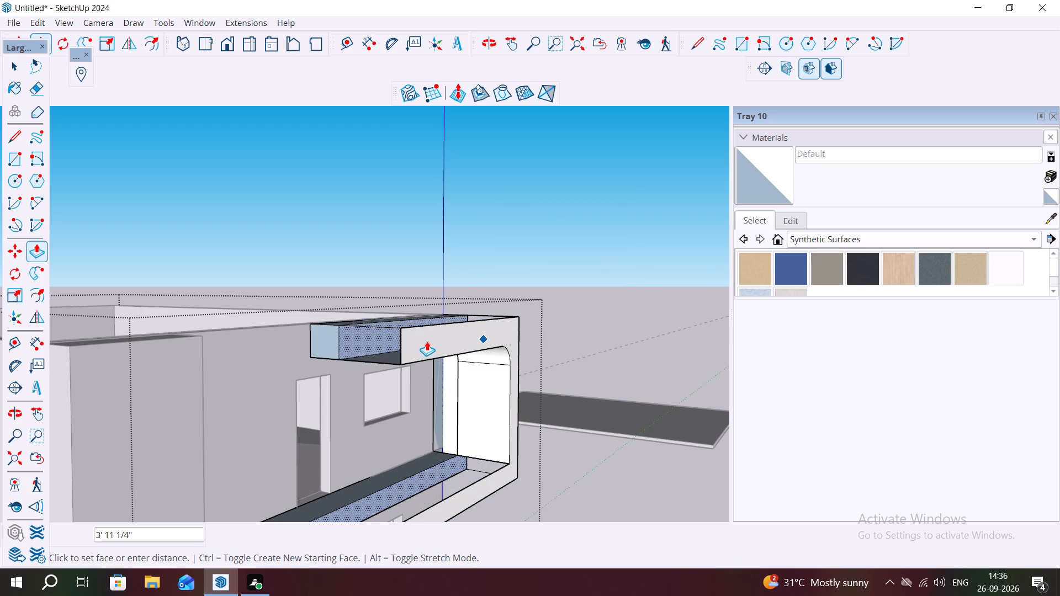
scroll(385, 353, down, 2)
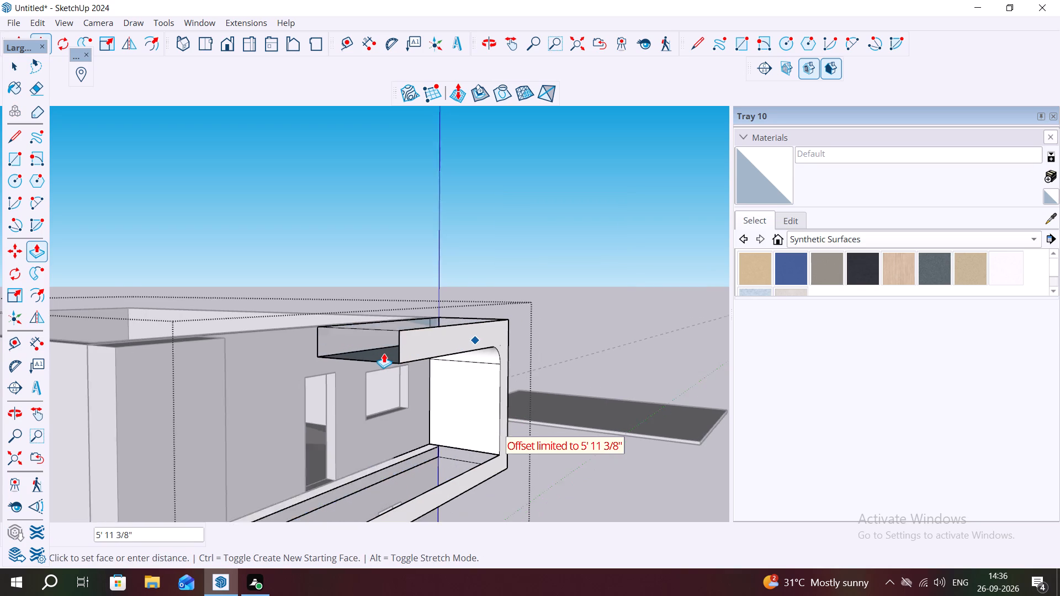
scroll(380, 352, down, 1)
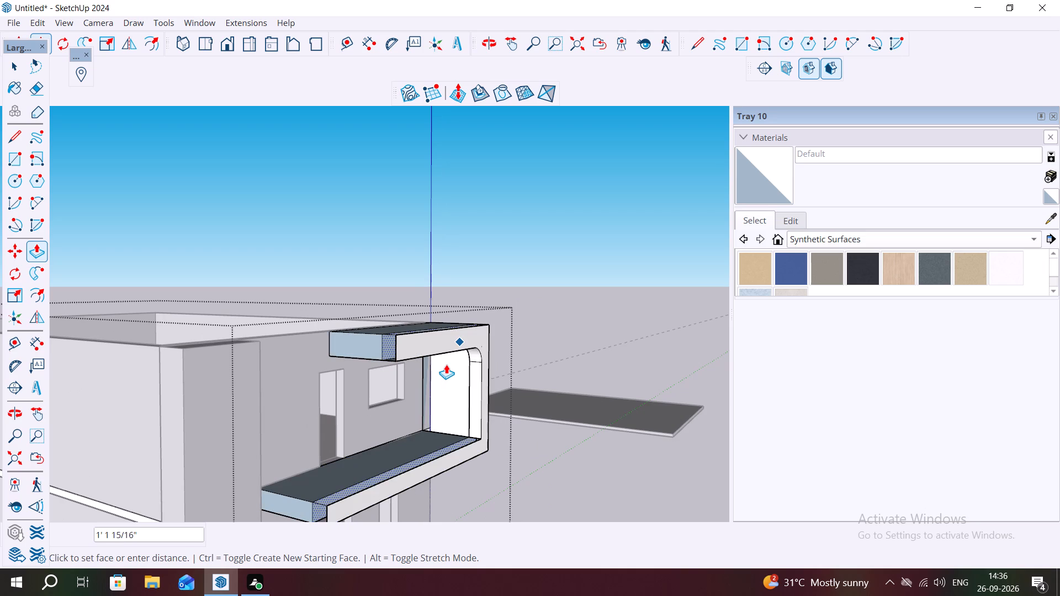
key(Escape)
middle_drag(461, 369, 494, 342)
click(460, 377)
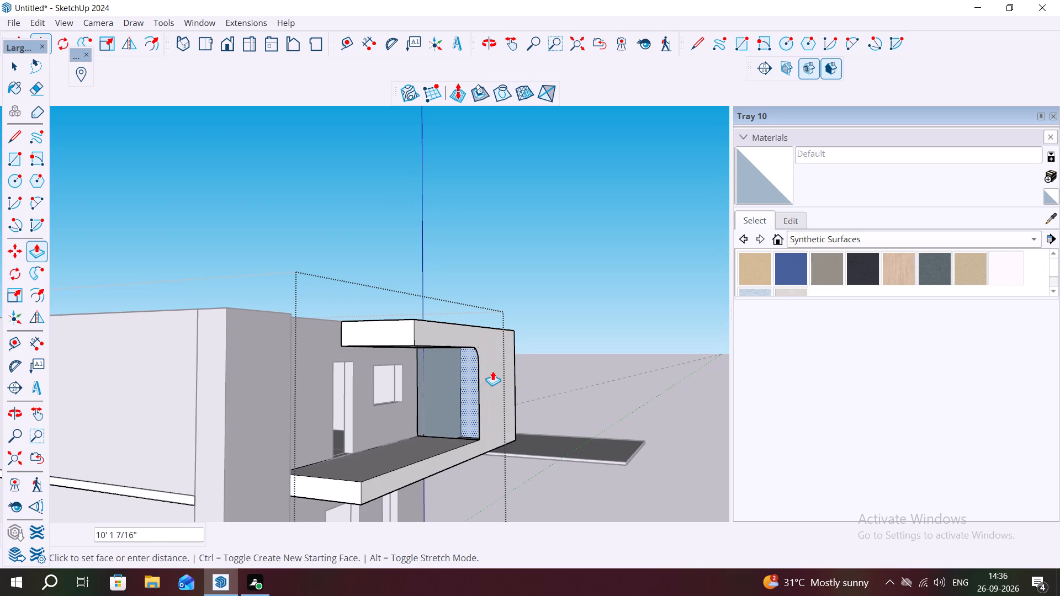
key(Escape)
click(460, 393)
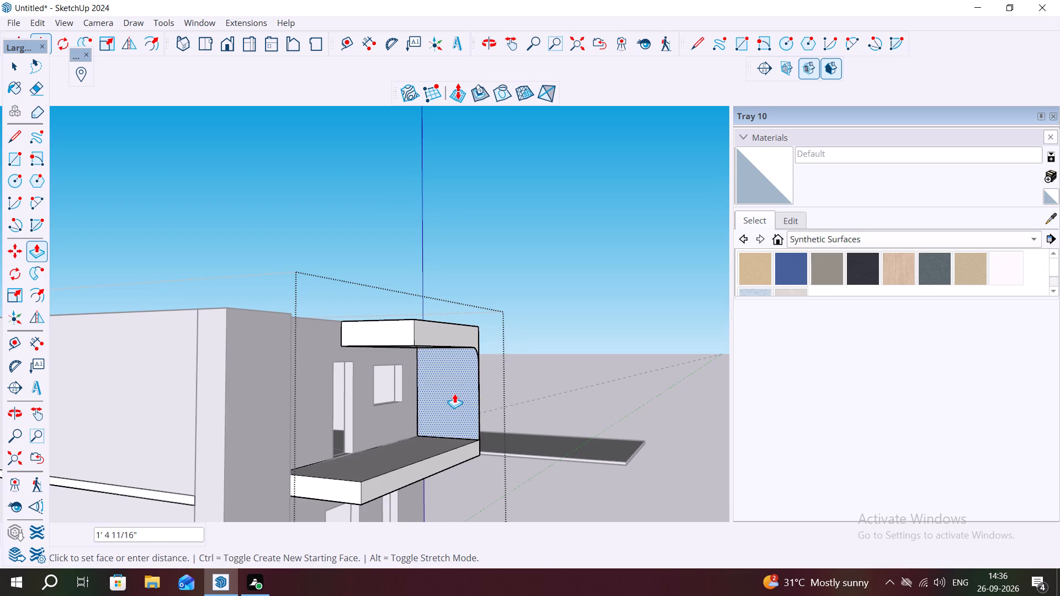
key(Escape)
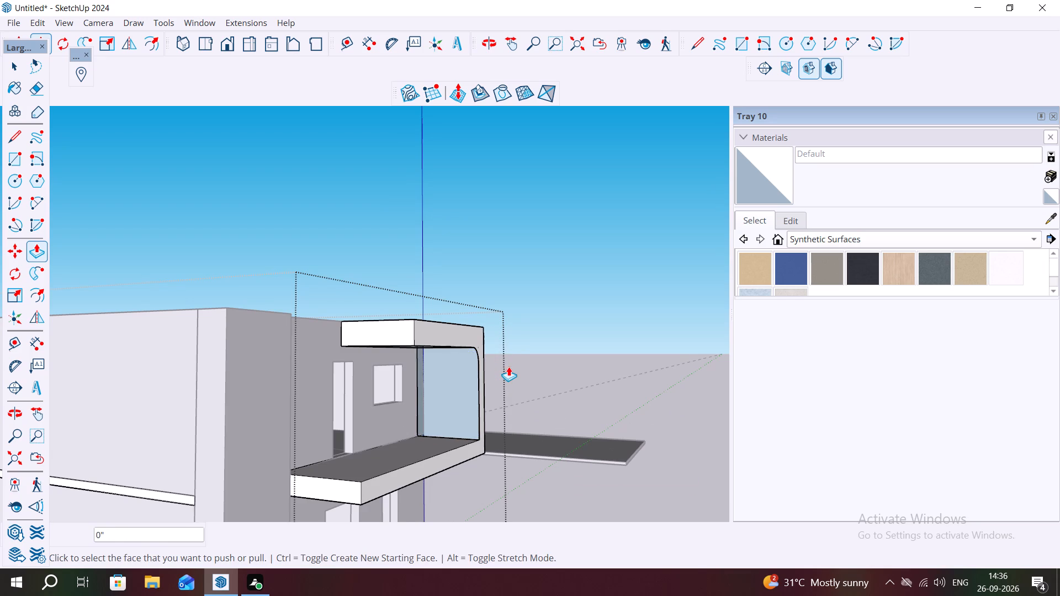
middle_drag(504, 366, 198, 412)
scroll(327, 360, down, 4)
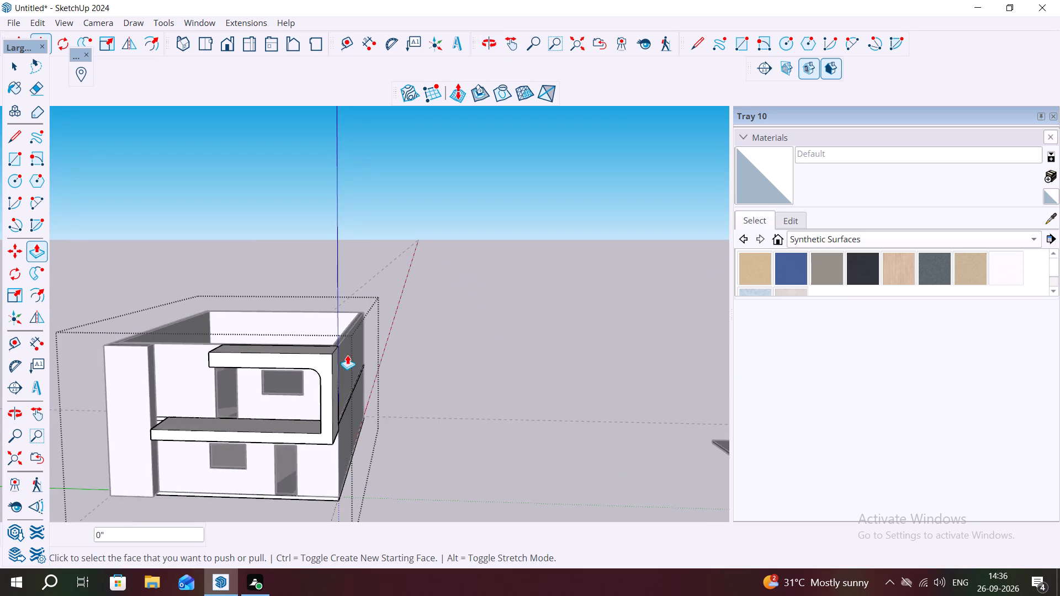
Examine the balcony frame from the front and the open underside of its top band from below.
scroll(408, 331, down, 5)
scroll(501, 313, up, 1)
scroll(503, 313, down, 1)
scroll(198, 368, up, 2)
middle_drag(205, 363, 247, 296)
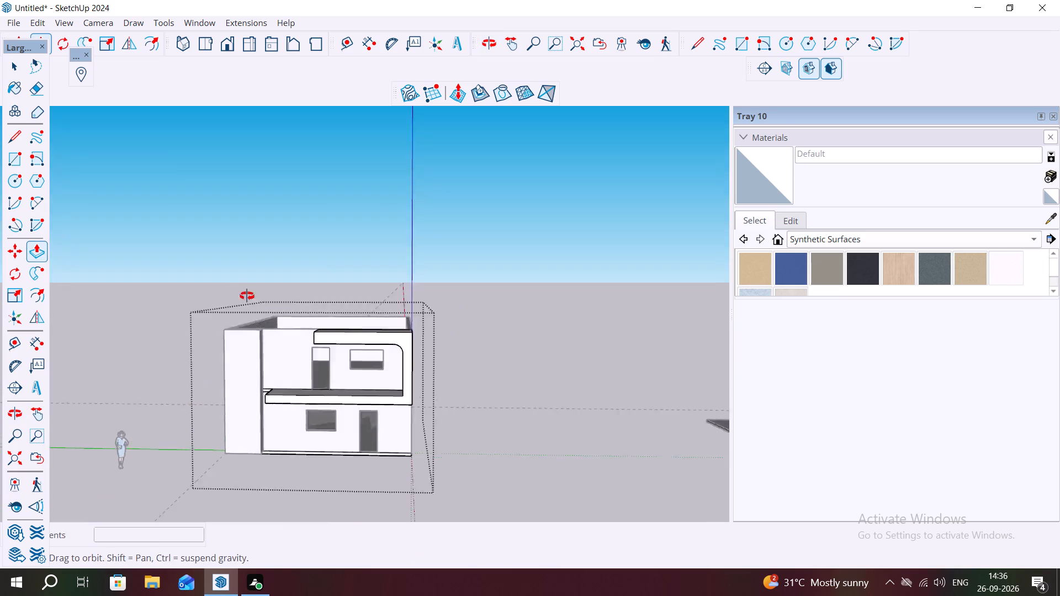
middle_drag(247, 296, 289, 257)
middle_drag(296, 340, 164, 430)
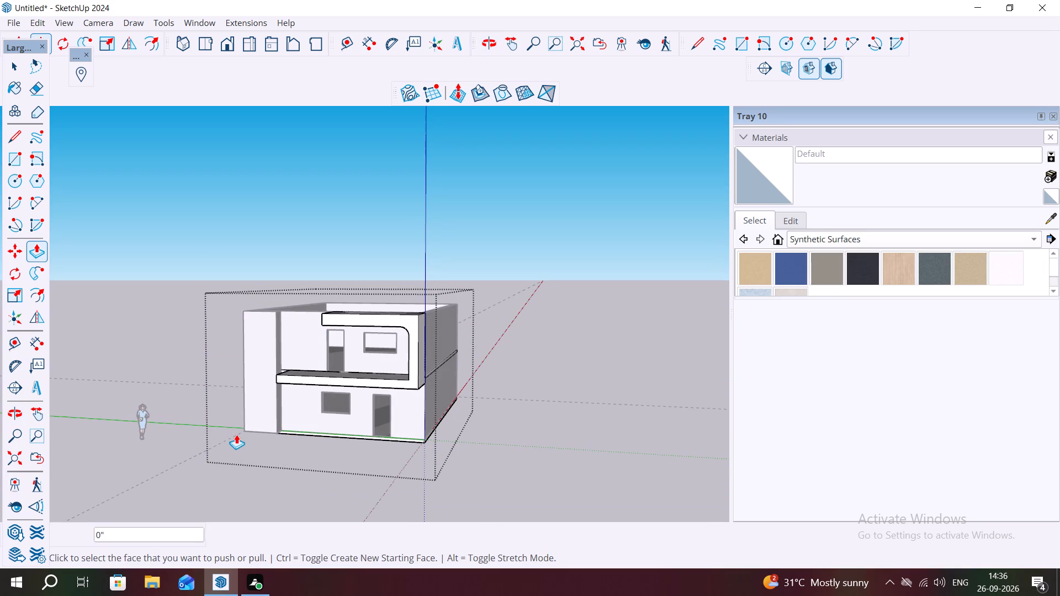
scroll(321, 310, up, 11)
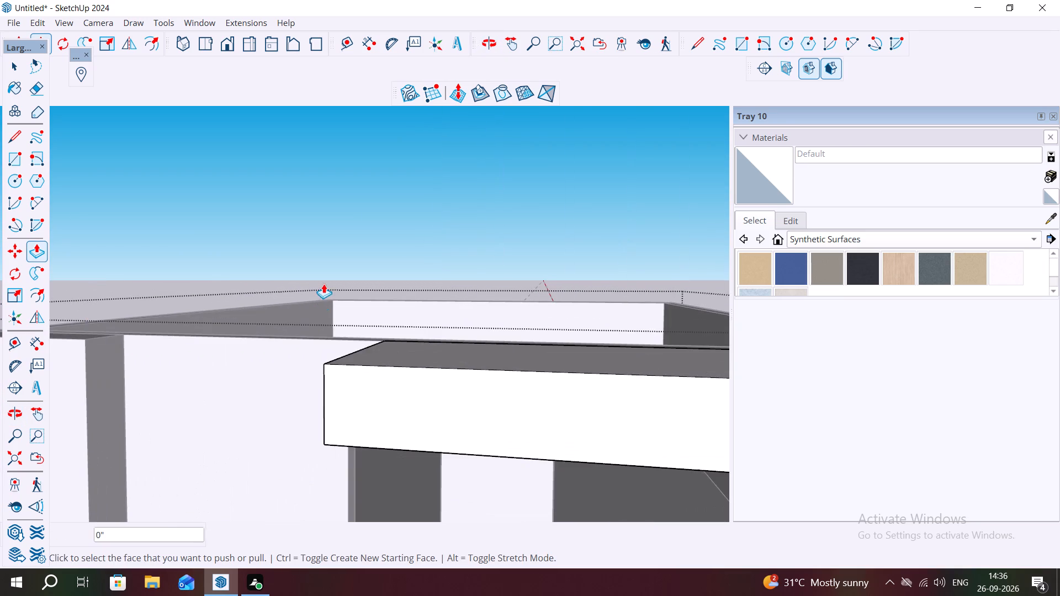
middle_drag(327, 299, 311, 267)
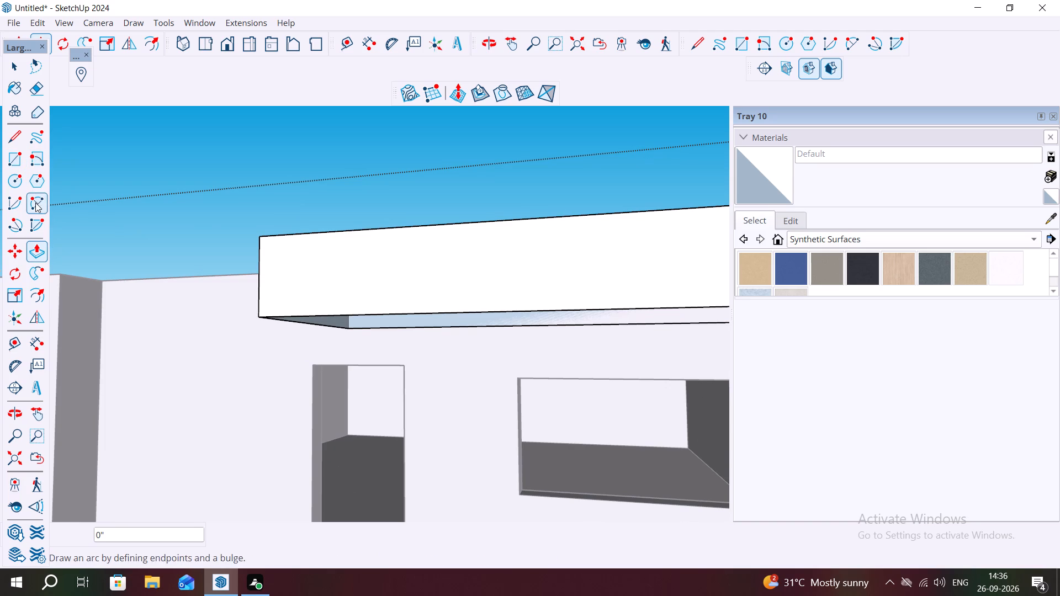
Undo the frame's corner arc, top band and upright, back to the plain balcony slab with its strip line.
scroll(0, 216, down, 7)
key(ctrl+z)
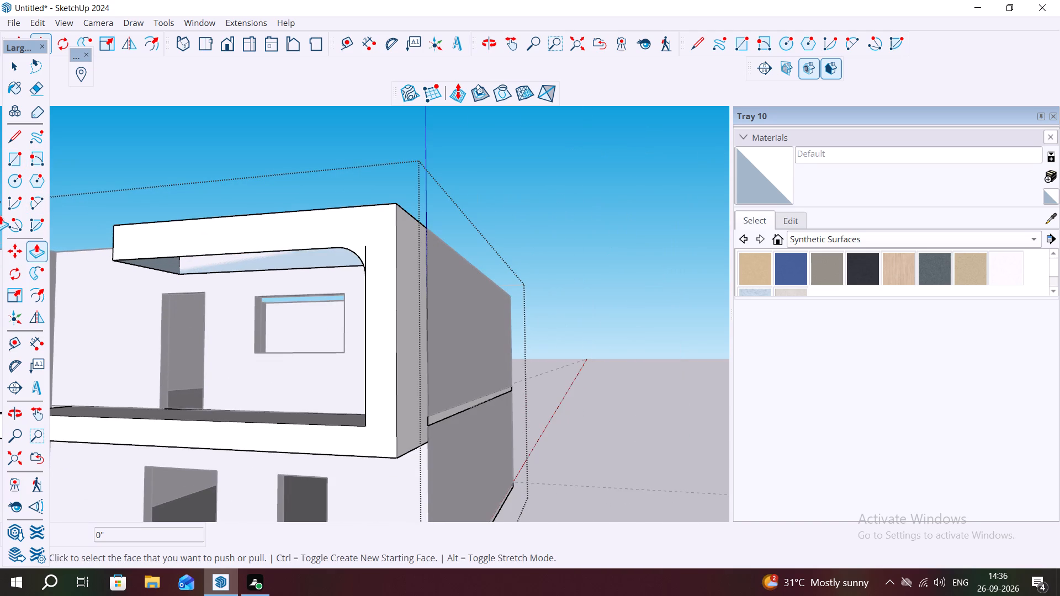
key(ctrl+z)
key(ctrl+z)
key(ctrl+z)
key(ctrl+z)
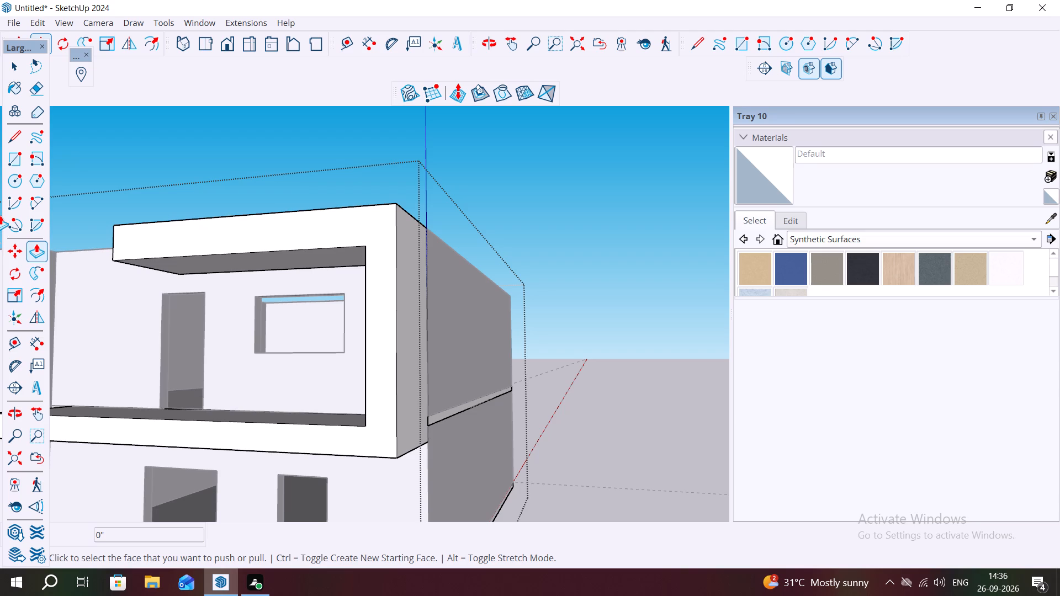
key(ctrl+z)
key(ctrl+z)
key(ctrl+z)
key(ctrl+z)
key(ctrl+z)
key(ctrl+z)
key(ctrl+z)
key(ctrl+z)
key(ctrl+z)
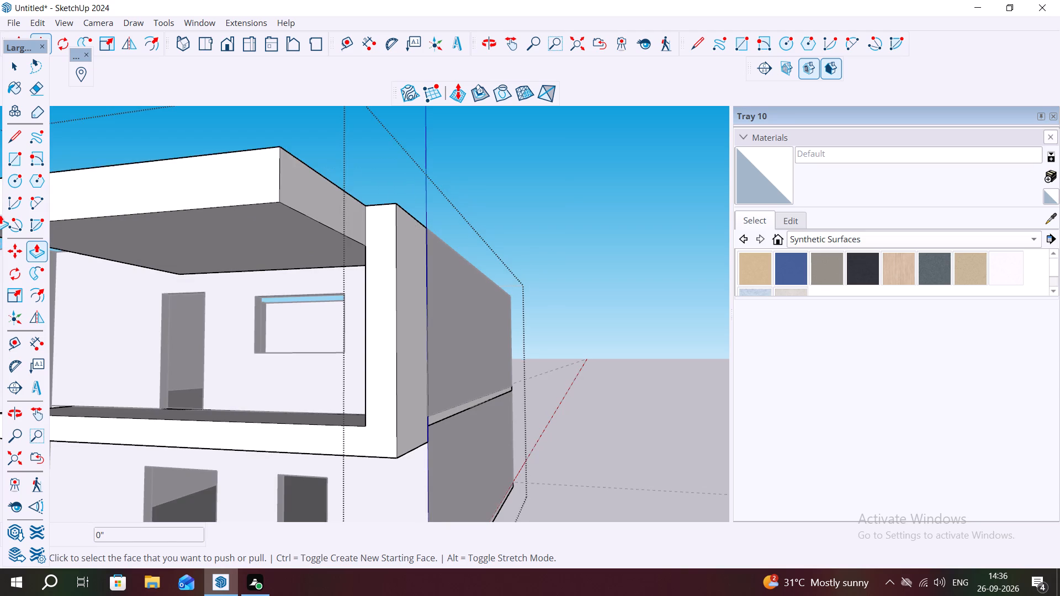
key(ctrl+z)
key(ctrl+z)
key(z)
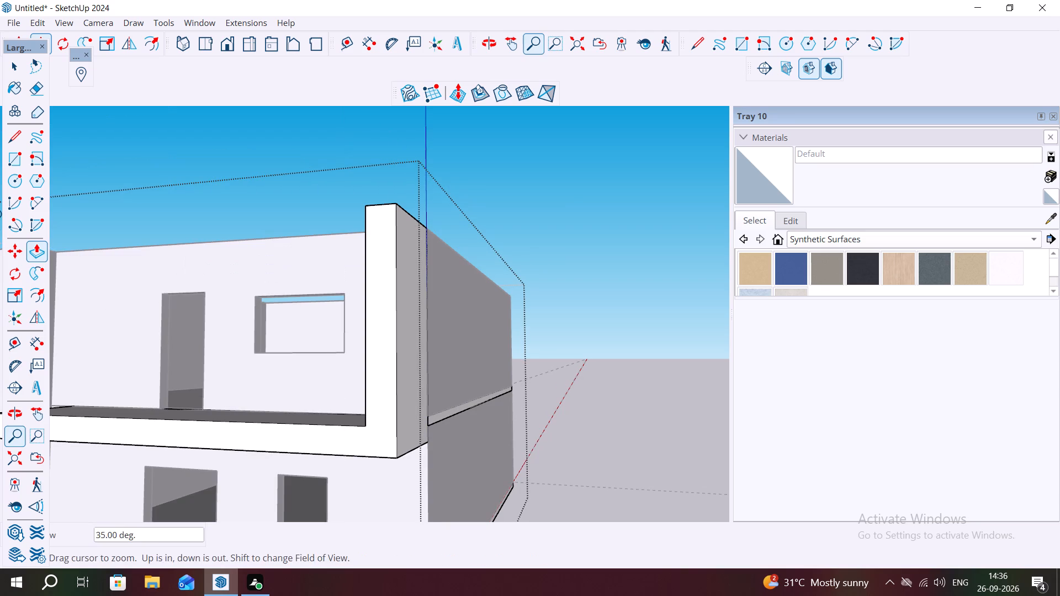
key(ctrl+z)
key(ctrl+z)
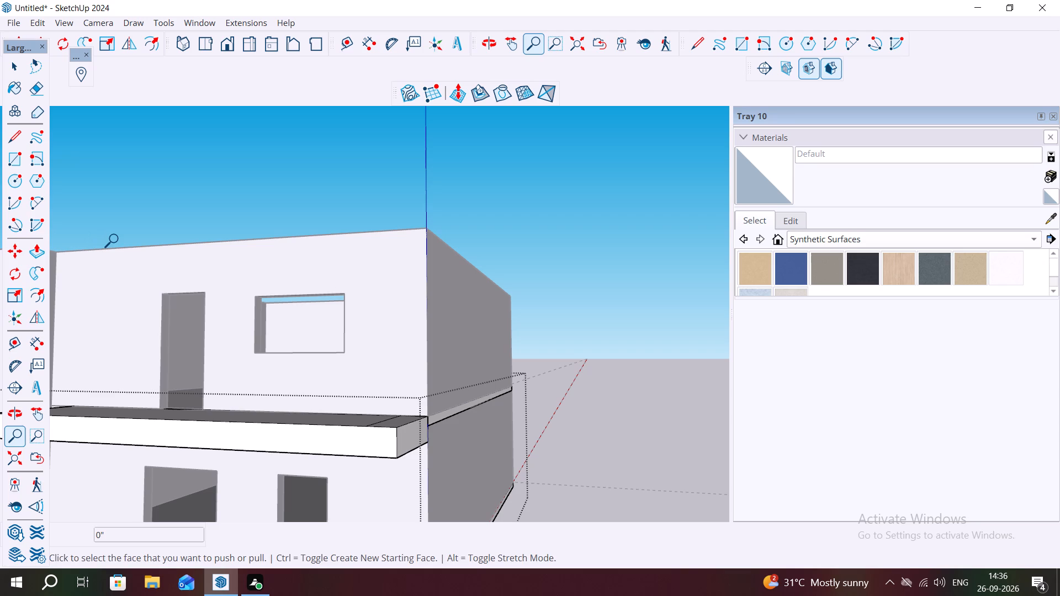
Draw a 10' by about 1' 5 3/8" rectangle on the upper front wall, from the slab's strip line to the wall's top outer corner.
click(11, 157)
middle_drag(390, 340, 444, 384)
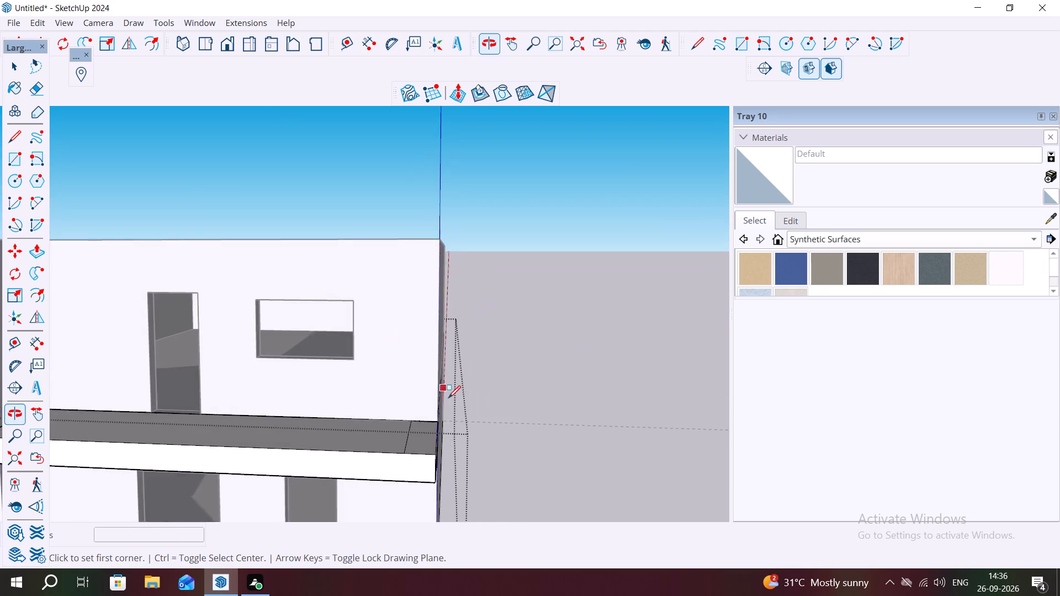
scroll(425, 409, up, 3)
drag(410, 424, 418, 426)
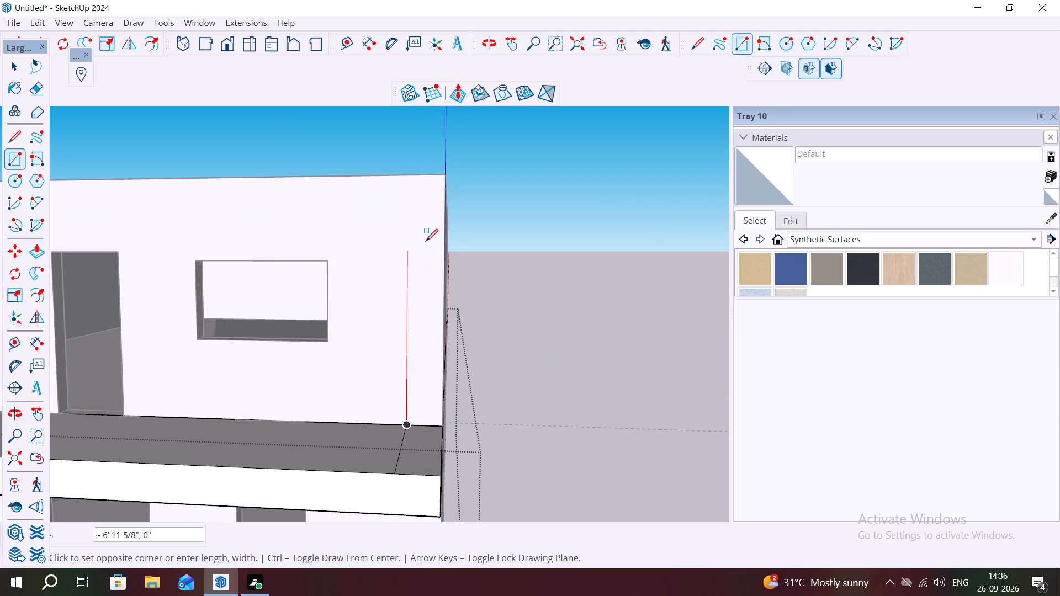
click(445, 177)
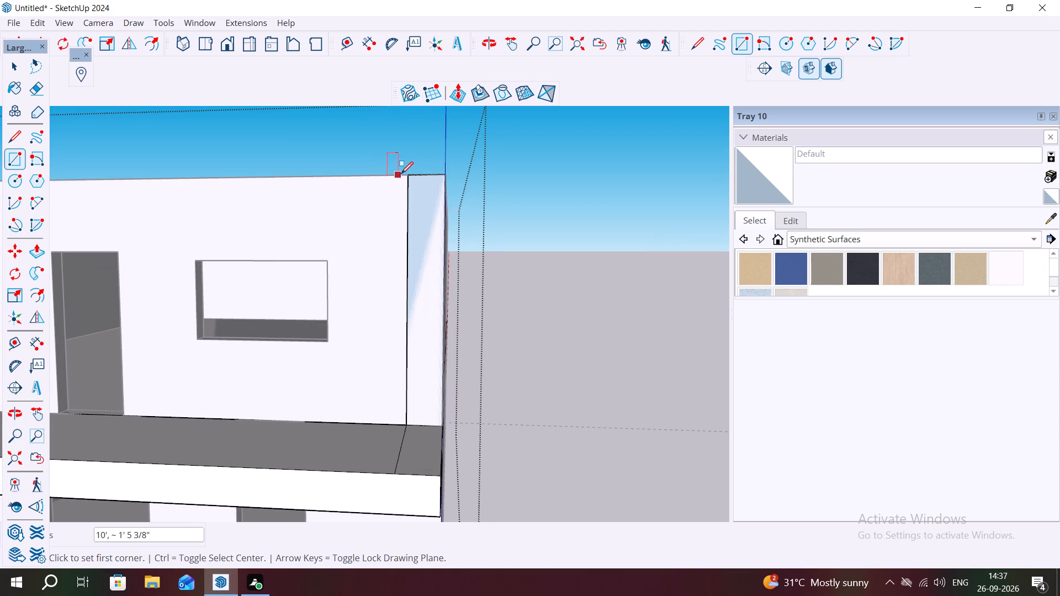
Draw a rectangle about 13' 10 7/16" by 1' 11 5/8" along the wall's top edge, starting at the vertical strip's inner top corner.
click(401, 179)
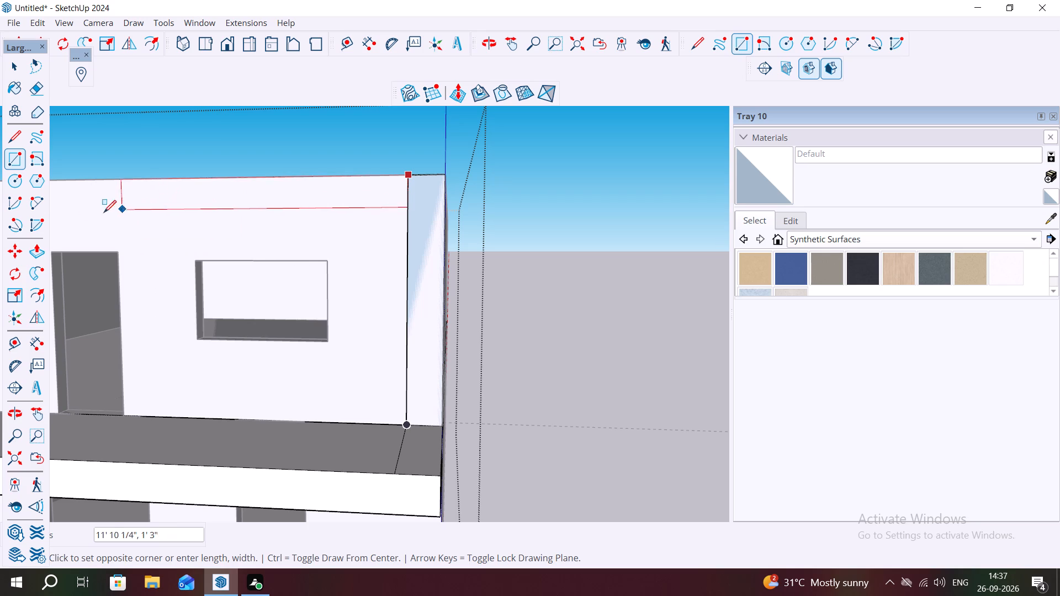
click(78, 227)
Delete the edge dividing the top band from the vertical strip so they form one L-shaped face.
scroll(408, 202, up, 2)
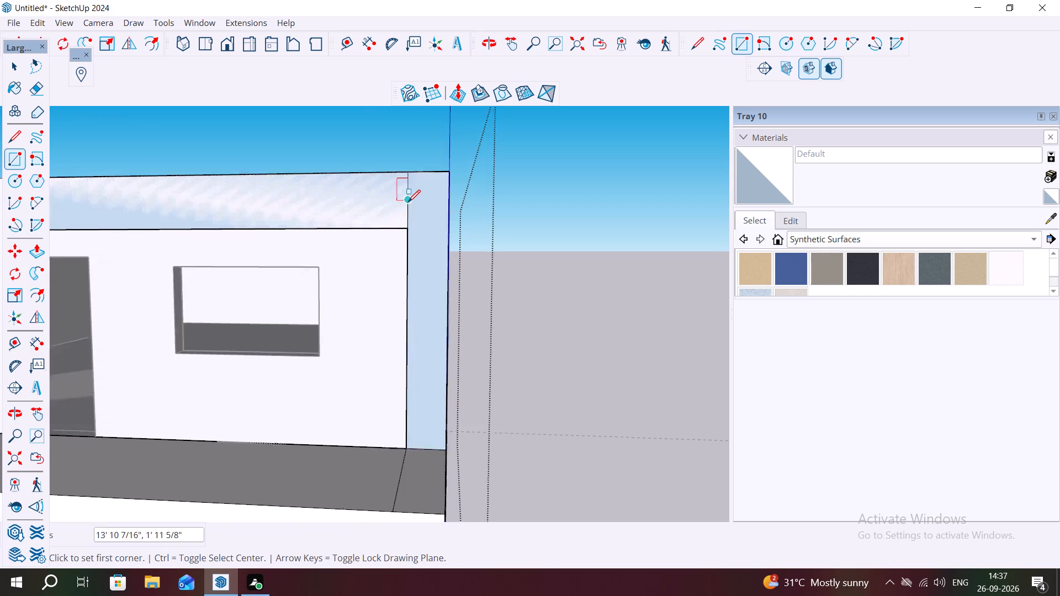
key(Escape)
key(space)
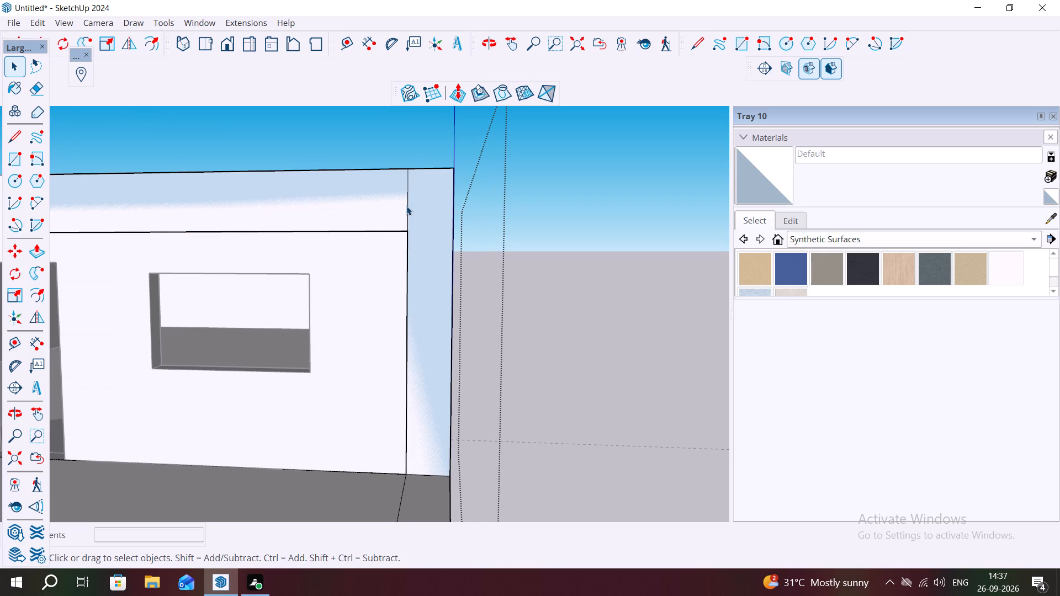
click(407, 206)
key(Delete)
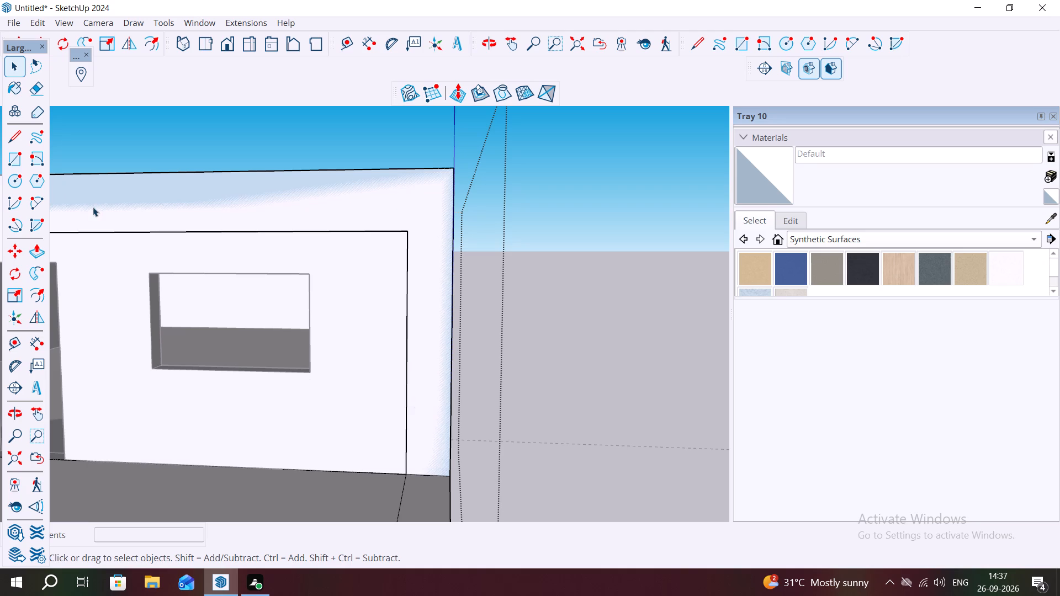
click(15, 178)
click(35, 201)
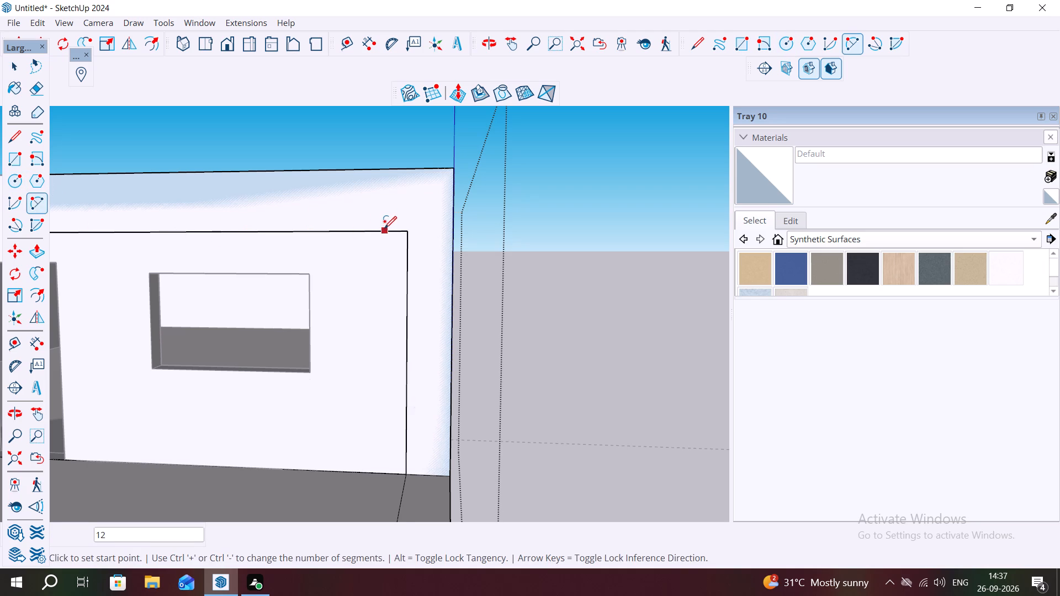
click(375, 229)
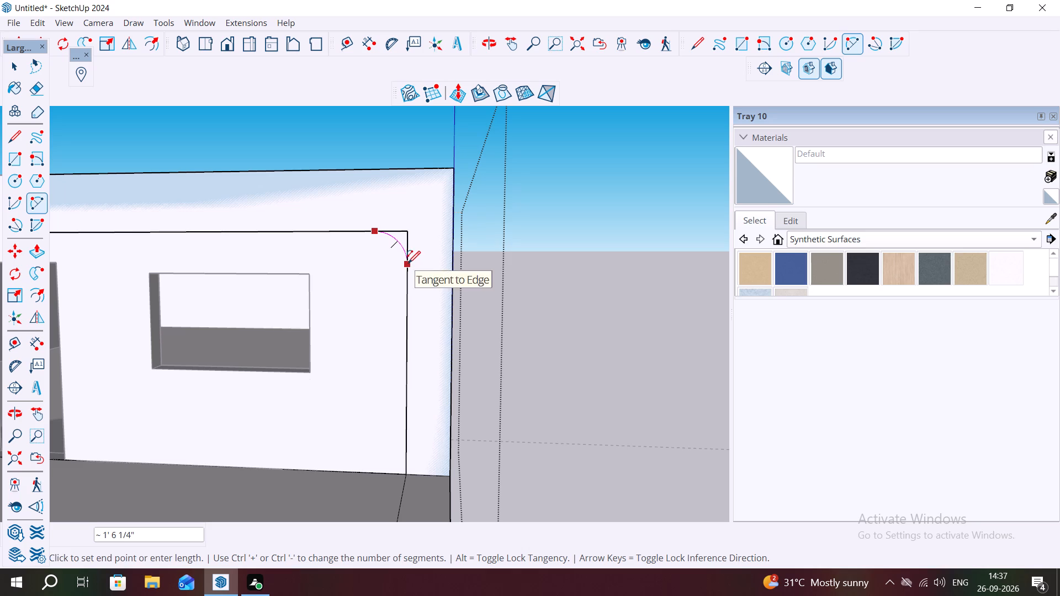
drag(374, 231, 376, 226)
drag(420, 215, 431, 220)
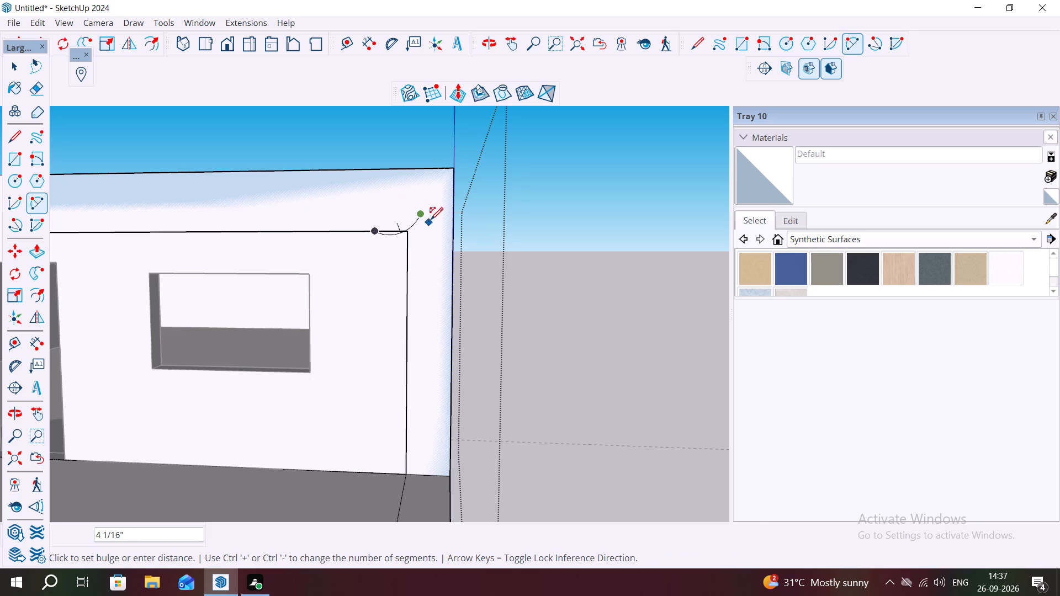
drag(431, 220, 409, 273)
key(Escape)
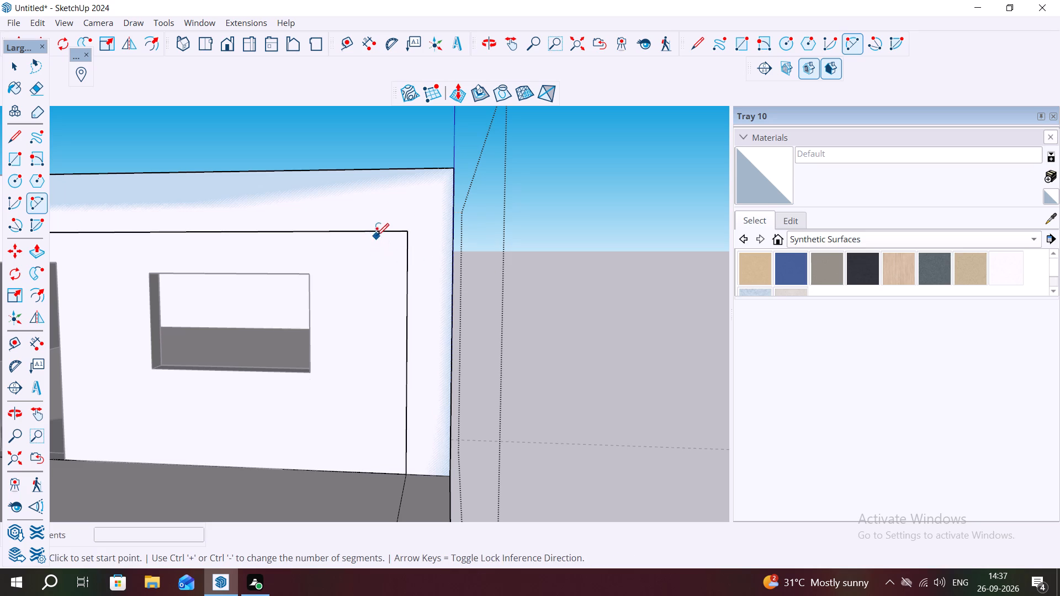
Draw a two-point arc across the L-shape's inner corner, about 1' 10 3/16" between endpoints, bulging outward about 11 1/8".
drag(367, 229, 422, 274)
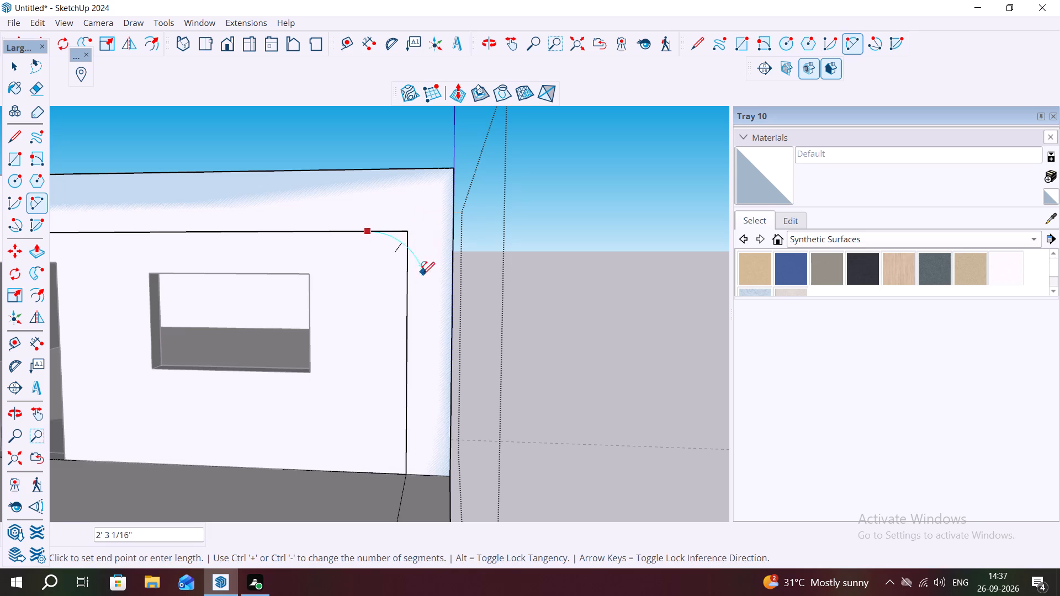
drag(422, 274, 407, 276)
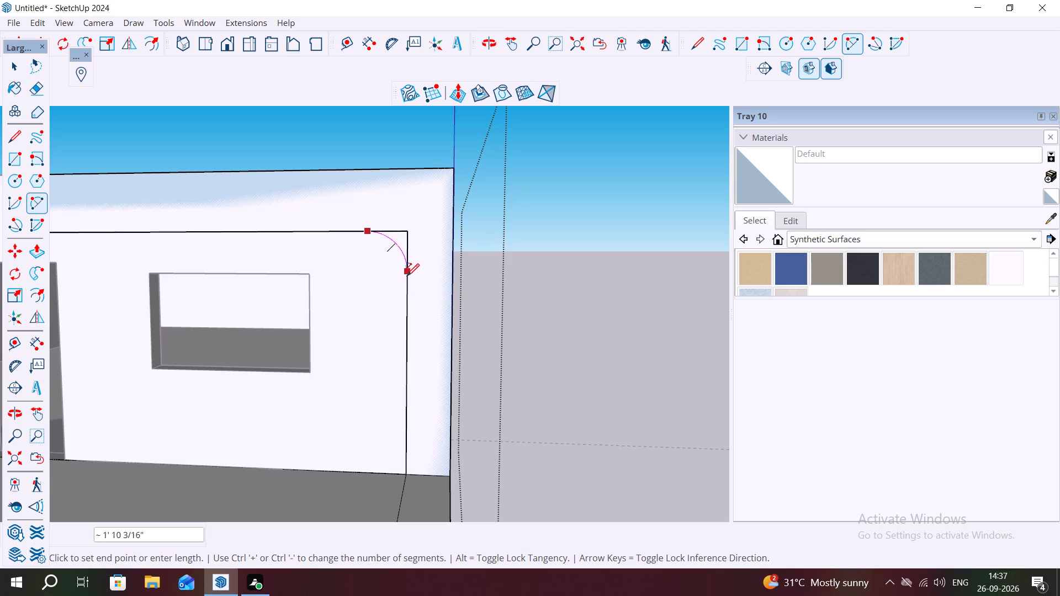
drag(407, 276, 407, 280)
drag(407, 279, 430, 242)
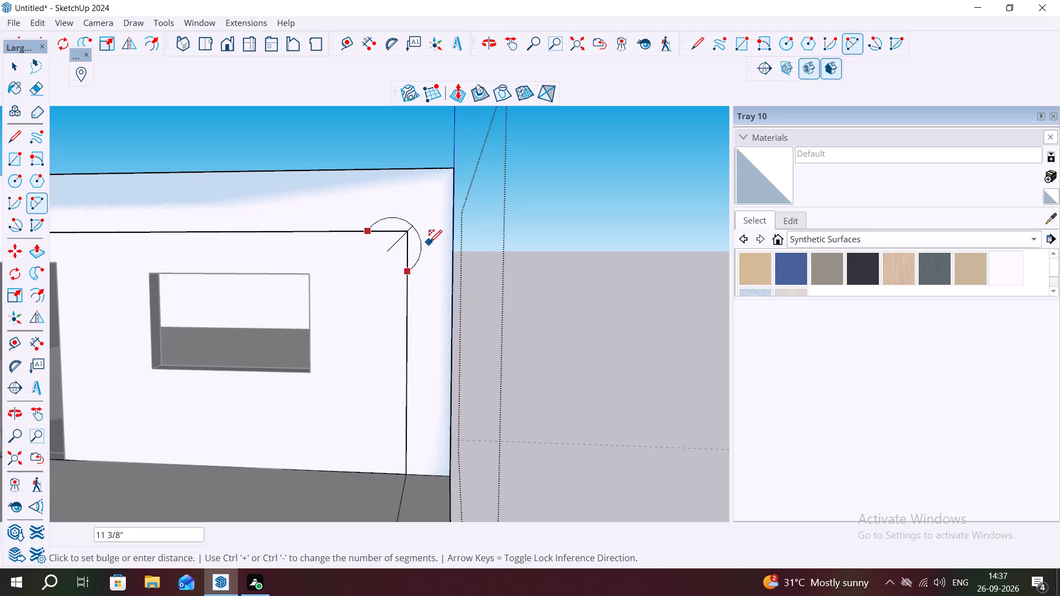
drag(430, 242, 426, 246)
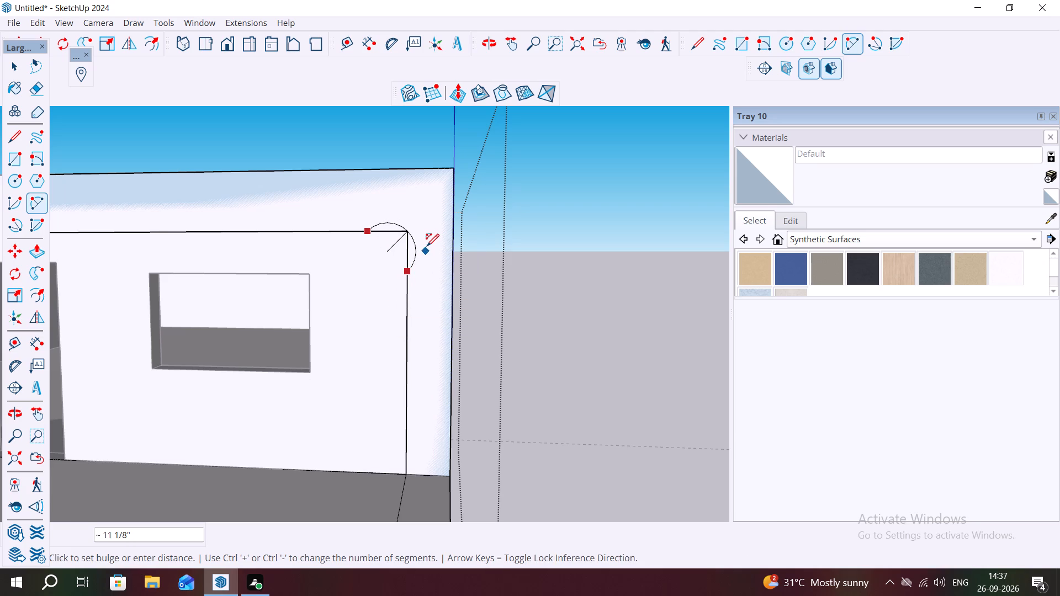
click(410, 231)
scroll(395, 234, up, 4)
key(Escape)
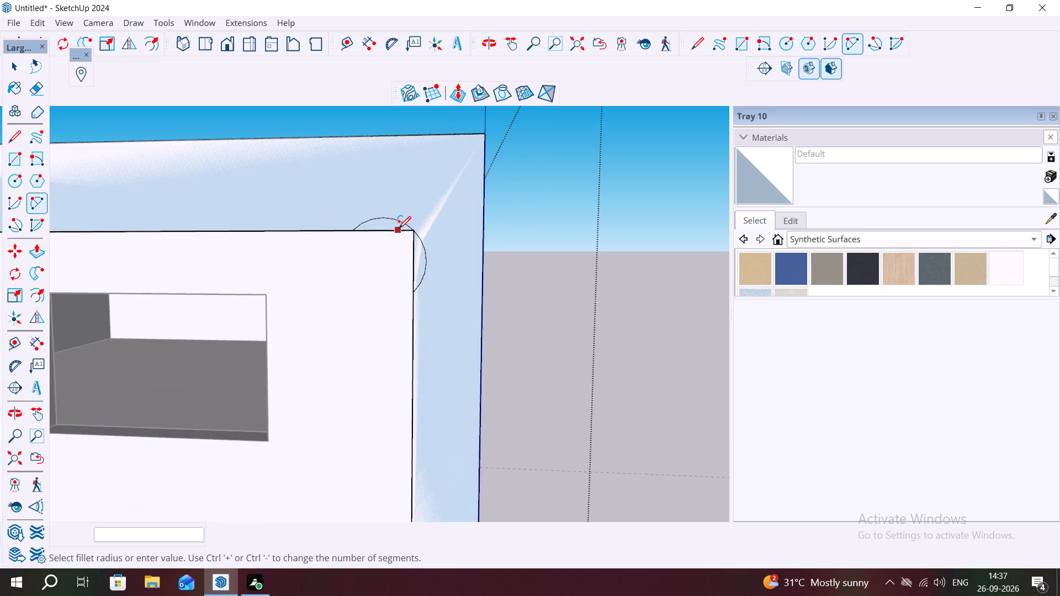
Delete the two straight edge segments enclosed by the arc at the L-shape's inner corner, together with the small faces there.
scroll(400, 236, down, 1)
scroll(401, 231, up, 5)
scroll(398, 236, down, 1)
key(space)
click(390, 230)
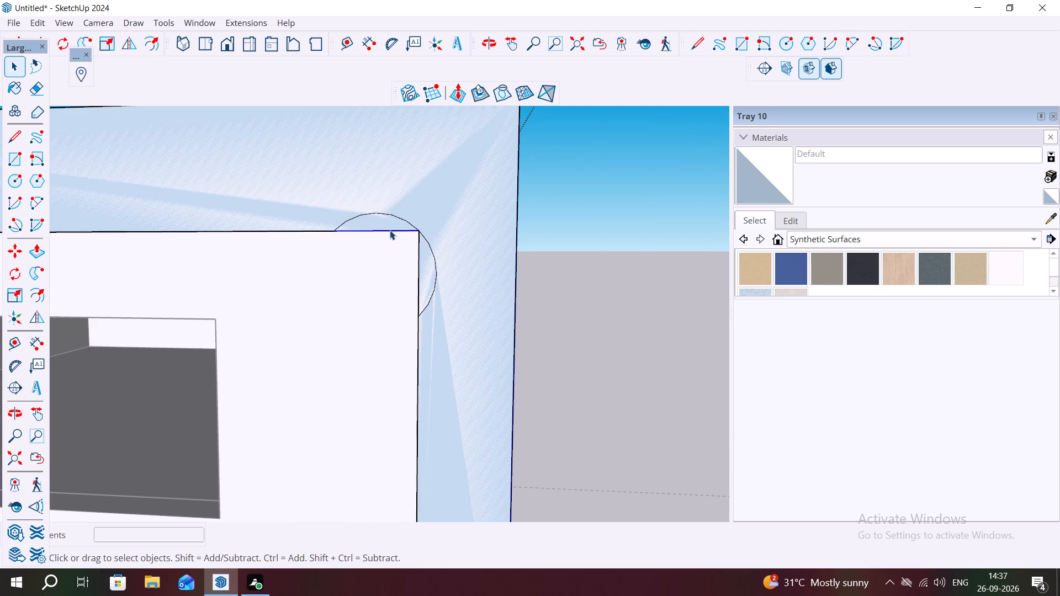
click(390, 230)
click(390, 230)
click(390, 230)
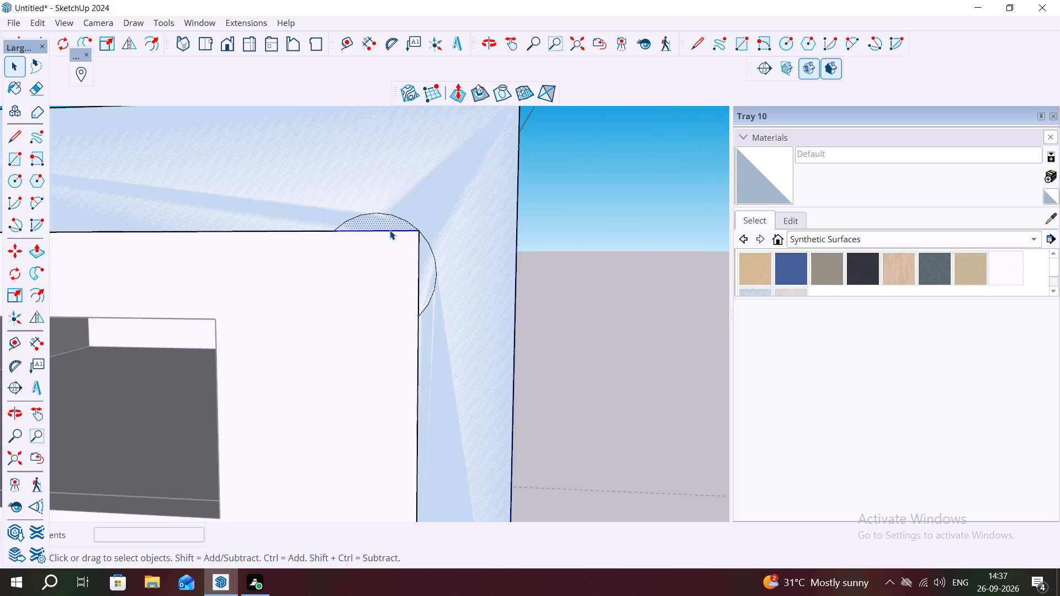
click(390, 230)
key(Delete)
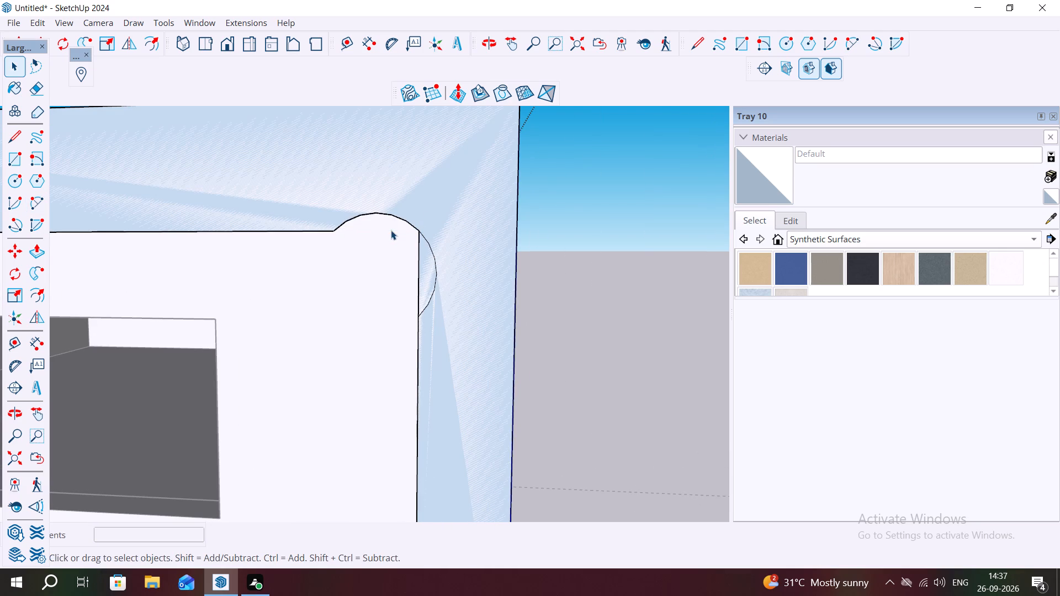
click(415, 247)
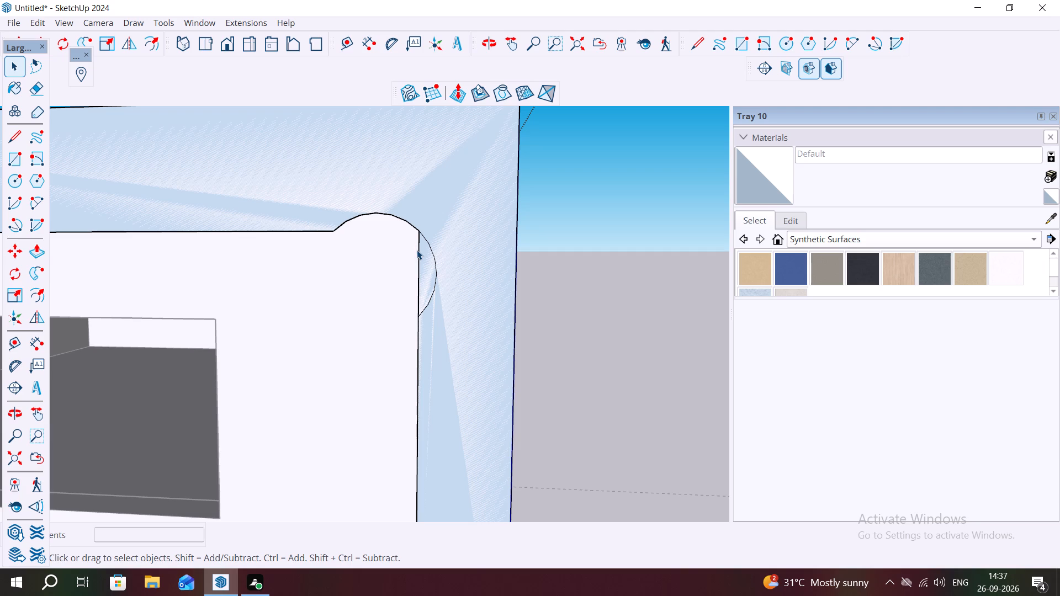
double_click(417, 250)
key(Delete)
scroll(364, 271, up, 1)
scroll(364, 274, down, 3)
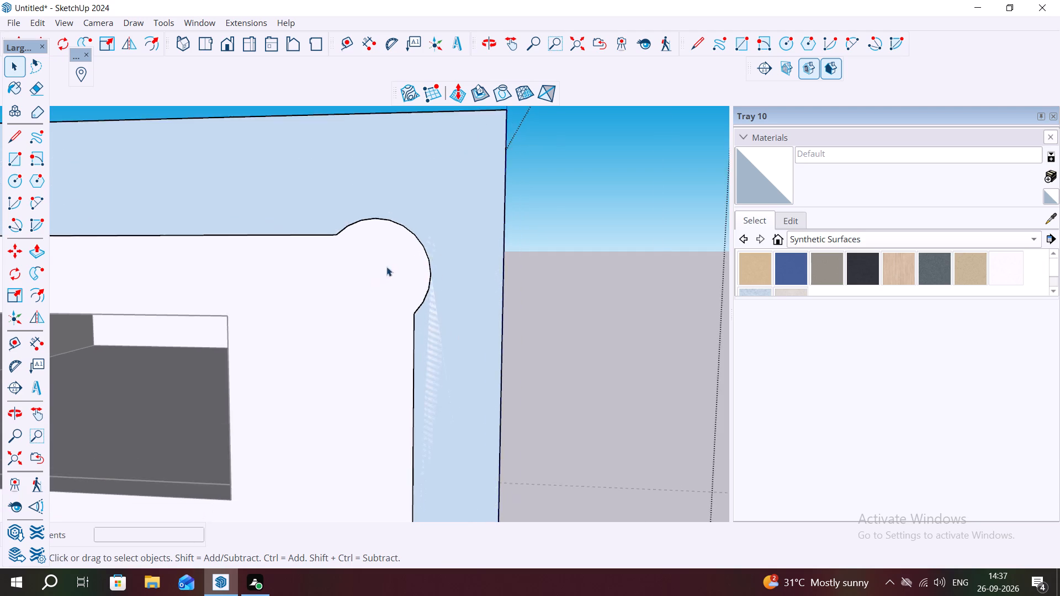
scroll(386, 267, down, 4)
scroll(449, 262, up, 1)
scroll(449, 263, down, 5)
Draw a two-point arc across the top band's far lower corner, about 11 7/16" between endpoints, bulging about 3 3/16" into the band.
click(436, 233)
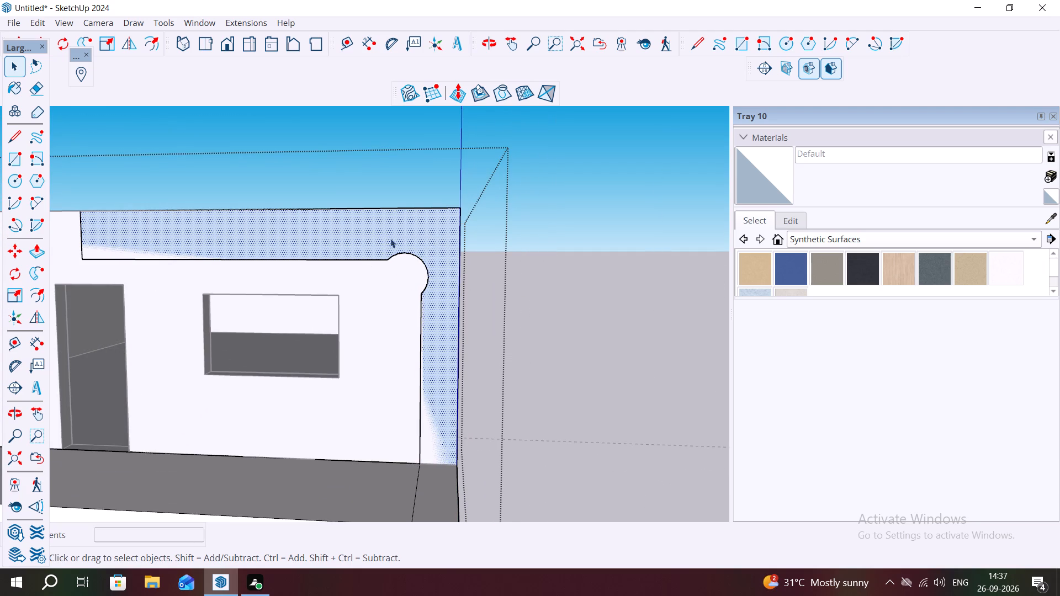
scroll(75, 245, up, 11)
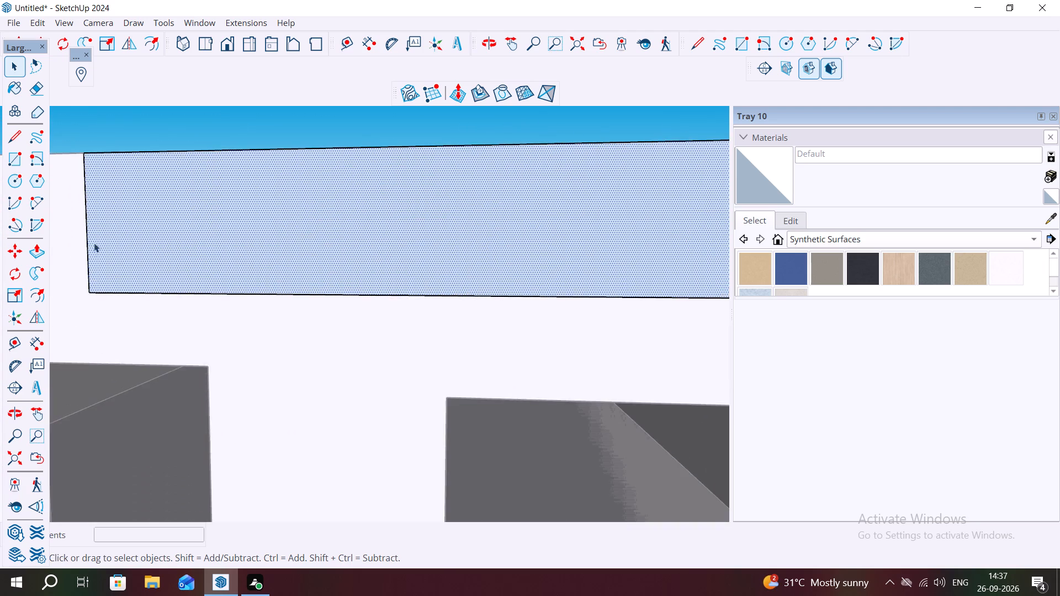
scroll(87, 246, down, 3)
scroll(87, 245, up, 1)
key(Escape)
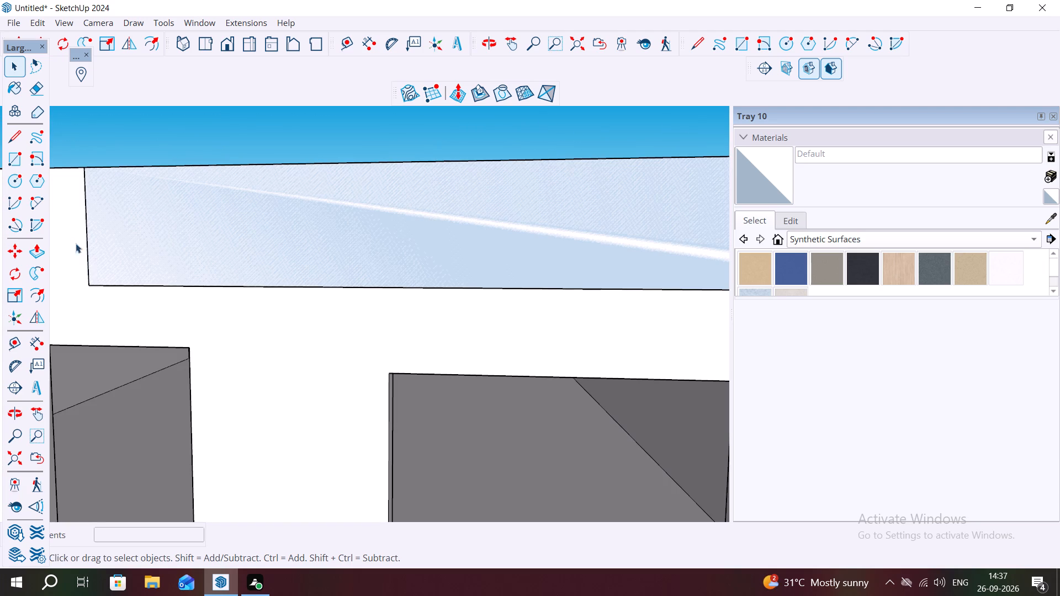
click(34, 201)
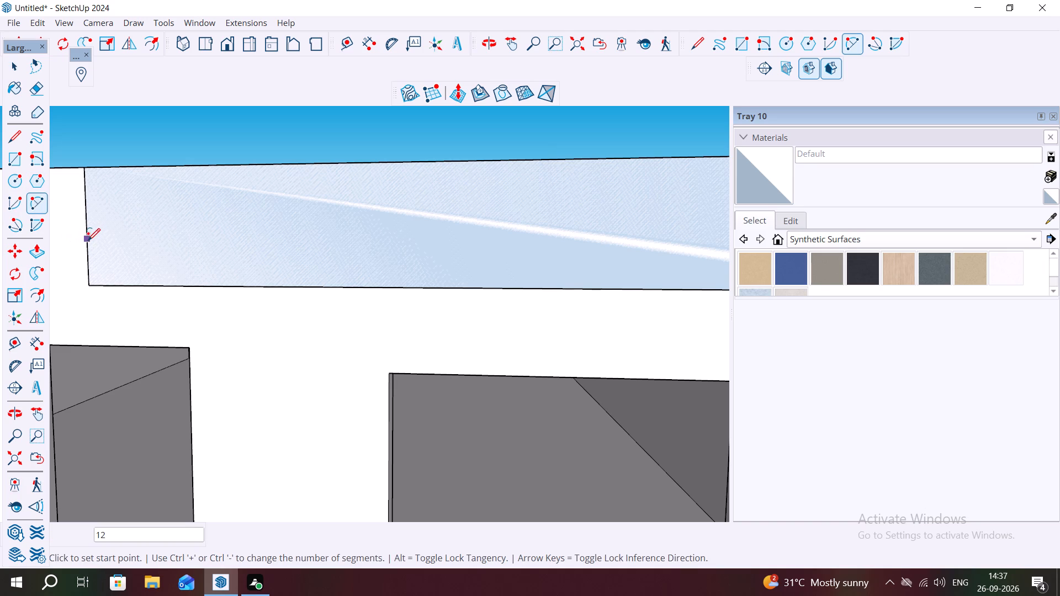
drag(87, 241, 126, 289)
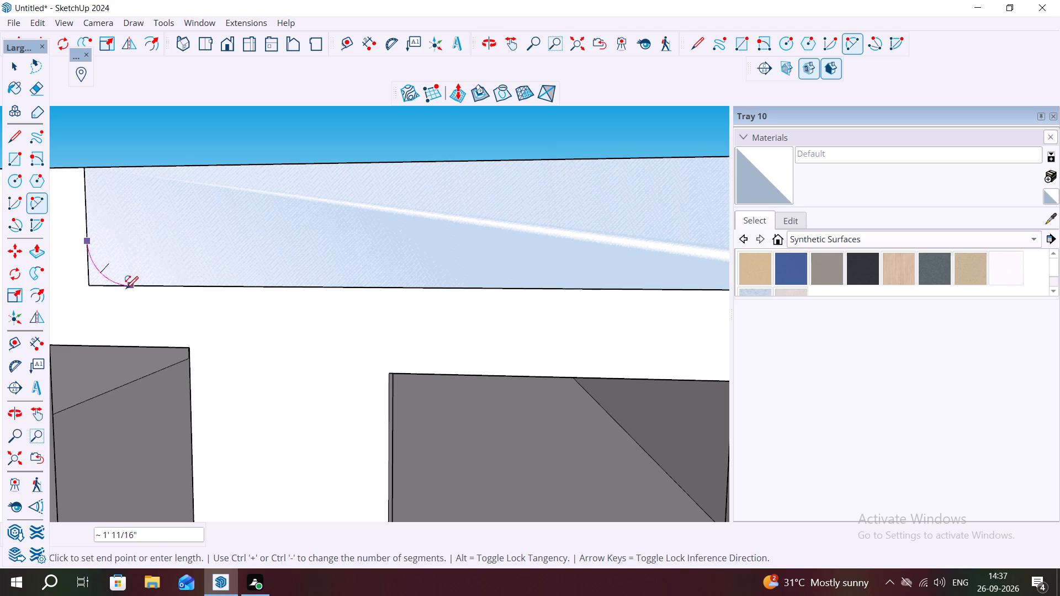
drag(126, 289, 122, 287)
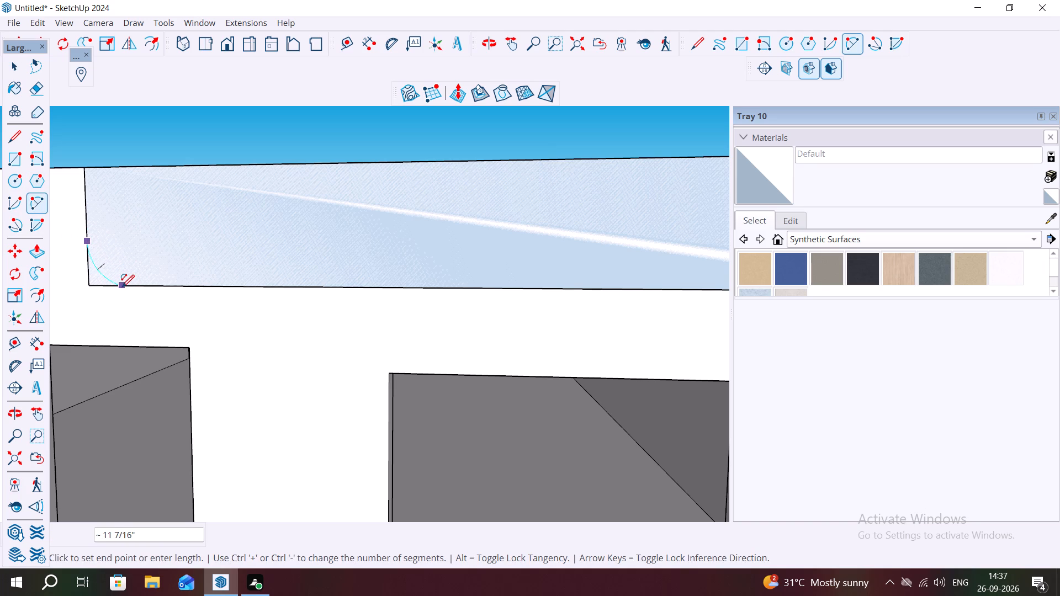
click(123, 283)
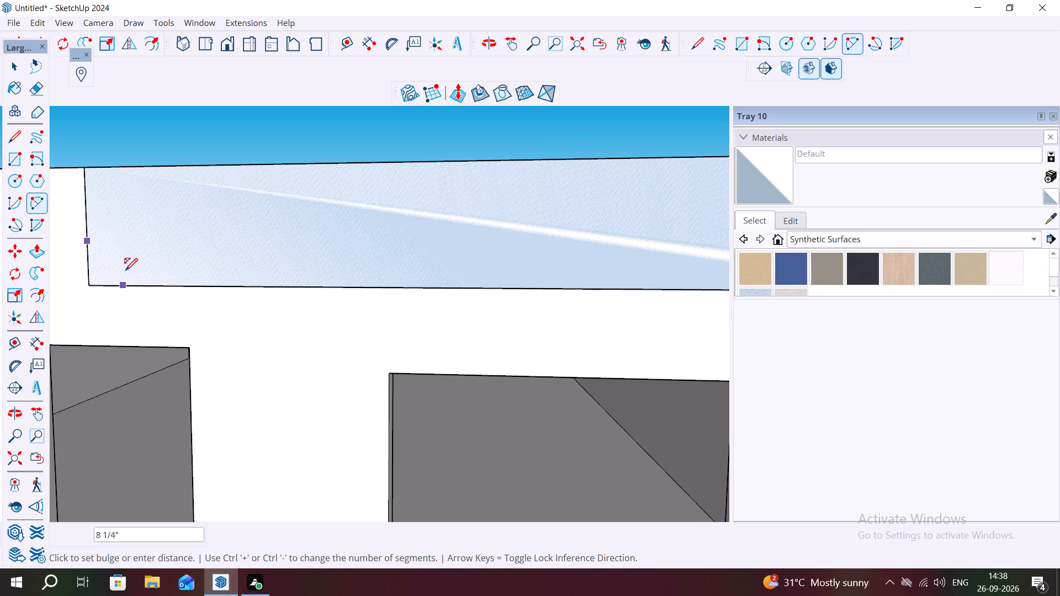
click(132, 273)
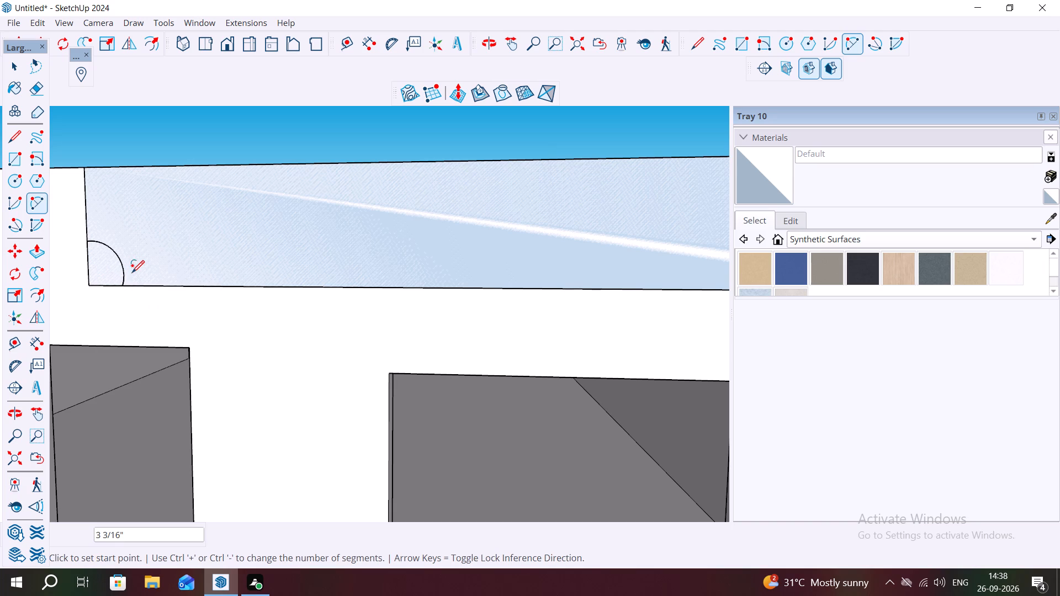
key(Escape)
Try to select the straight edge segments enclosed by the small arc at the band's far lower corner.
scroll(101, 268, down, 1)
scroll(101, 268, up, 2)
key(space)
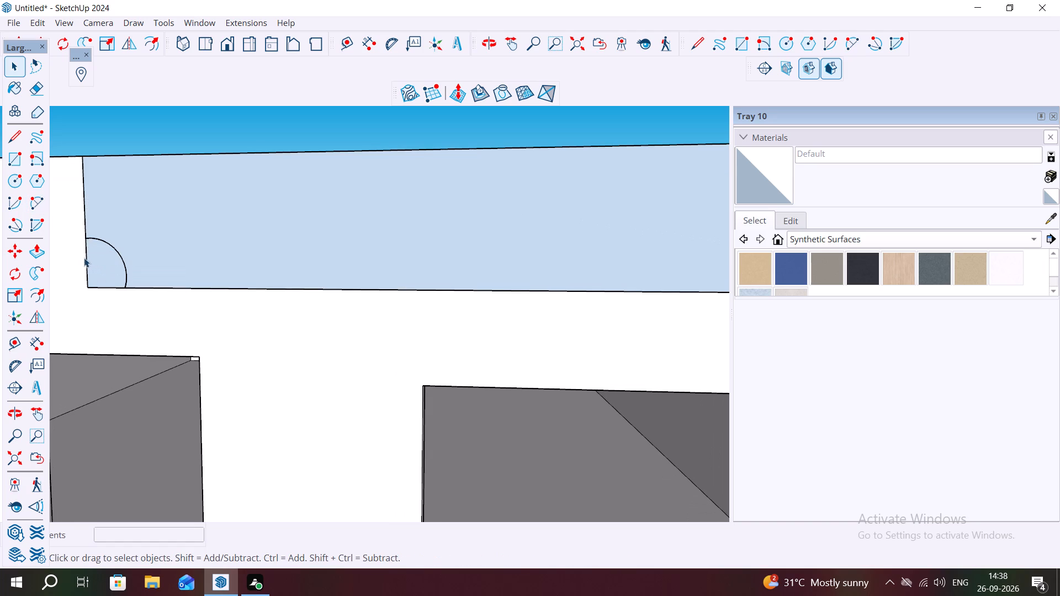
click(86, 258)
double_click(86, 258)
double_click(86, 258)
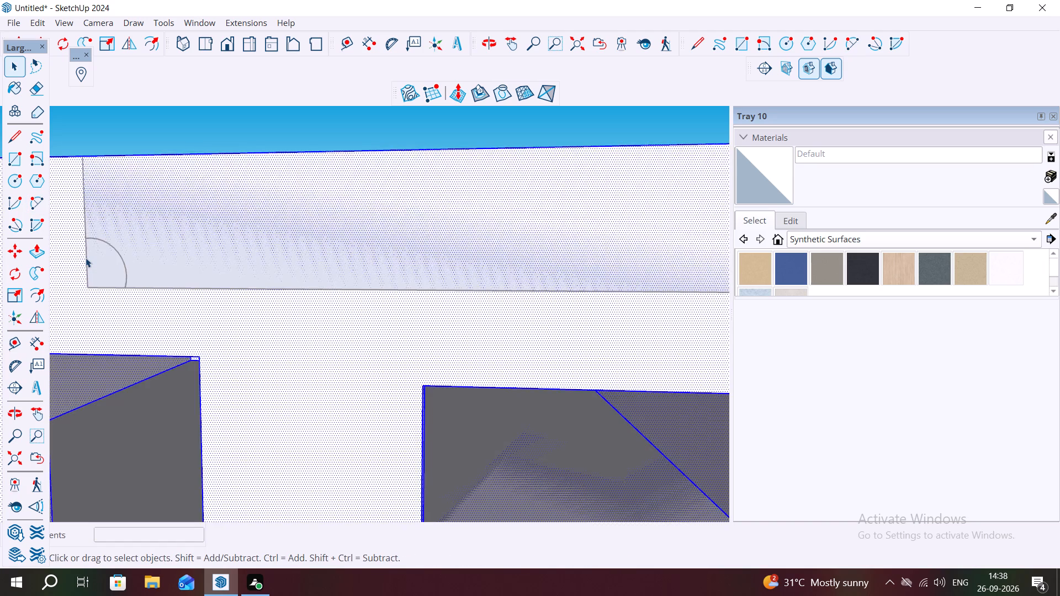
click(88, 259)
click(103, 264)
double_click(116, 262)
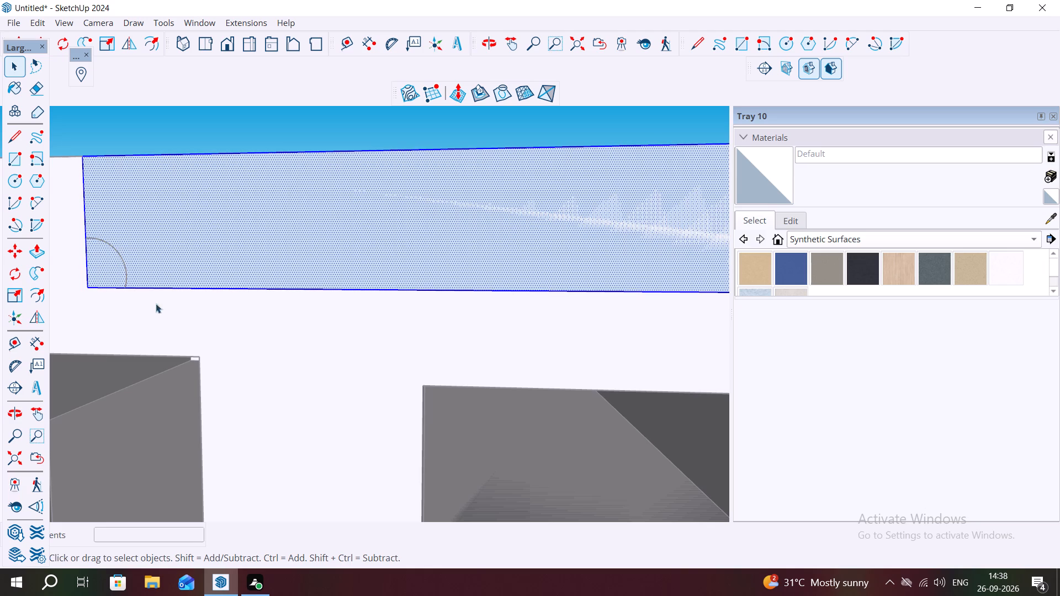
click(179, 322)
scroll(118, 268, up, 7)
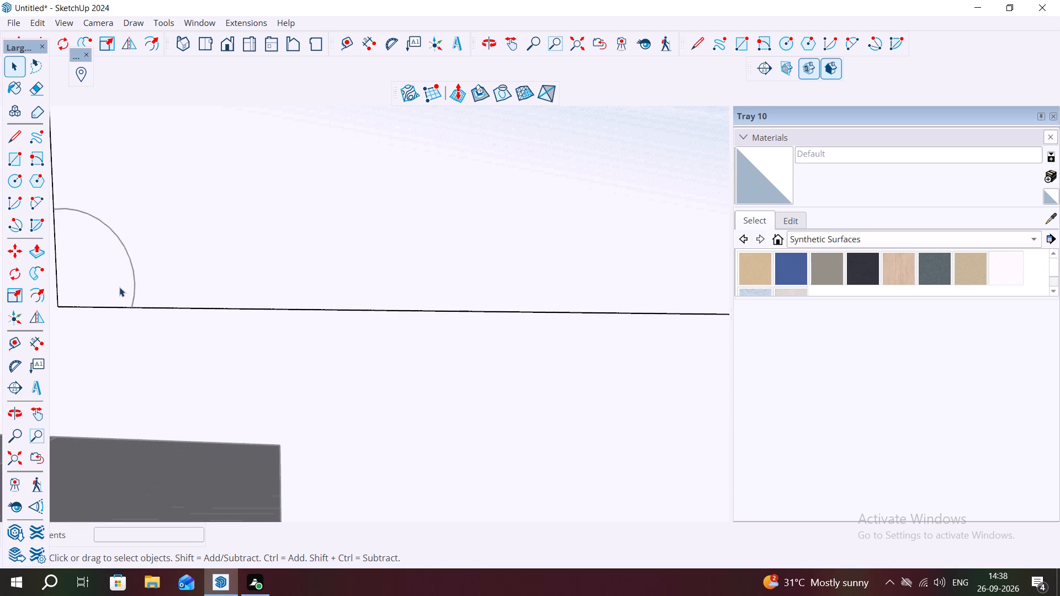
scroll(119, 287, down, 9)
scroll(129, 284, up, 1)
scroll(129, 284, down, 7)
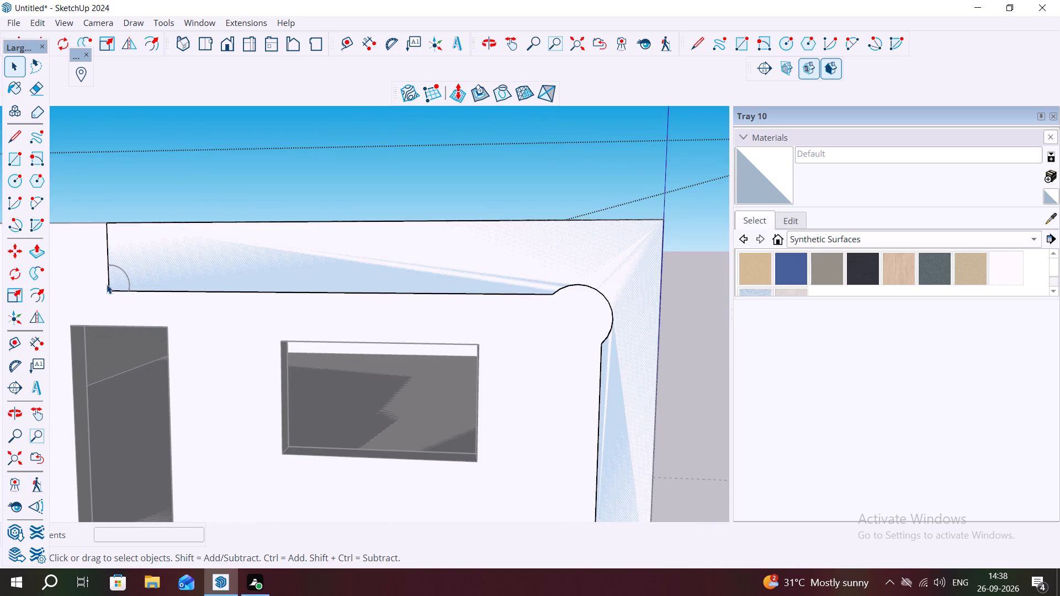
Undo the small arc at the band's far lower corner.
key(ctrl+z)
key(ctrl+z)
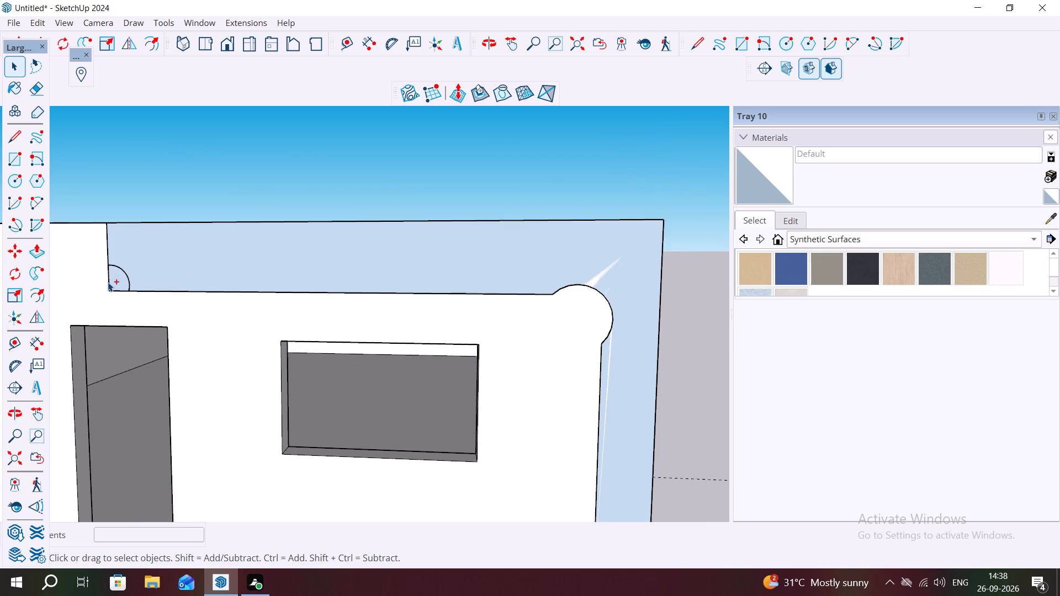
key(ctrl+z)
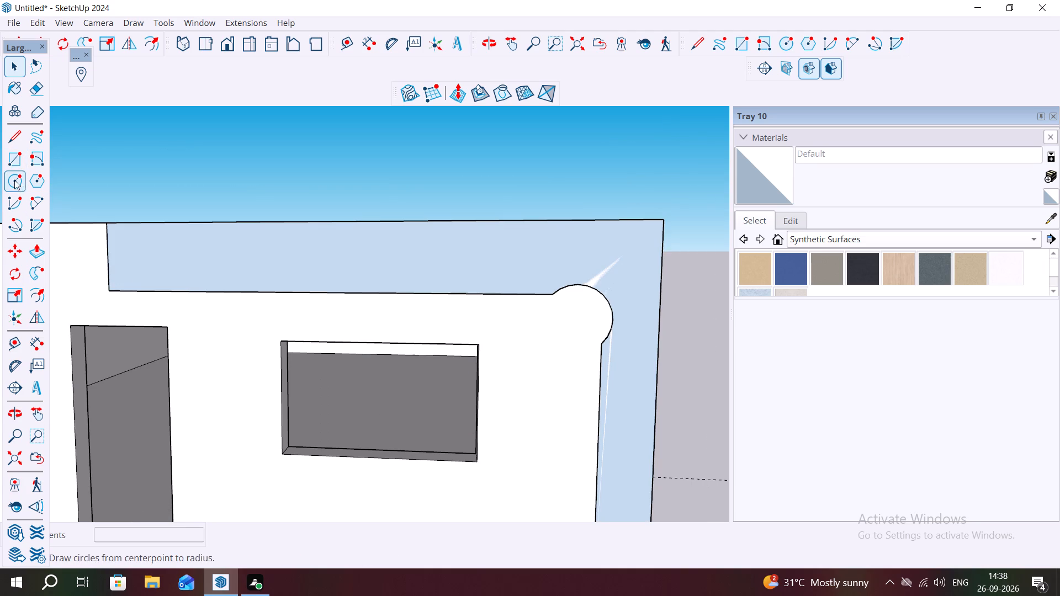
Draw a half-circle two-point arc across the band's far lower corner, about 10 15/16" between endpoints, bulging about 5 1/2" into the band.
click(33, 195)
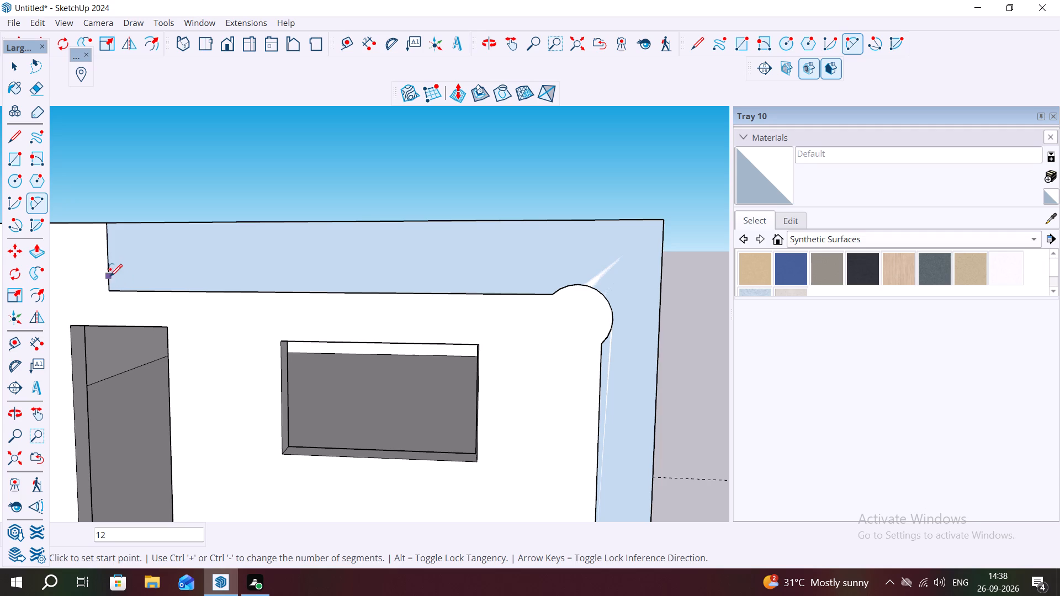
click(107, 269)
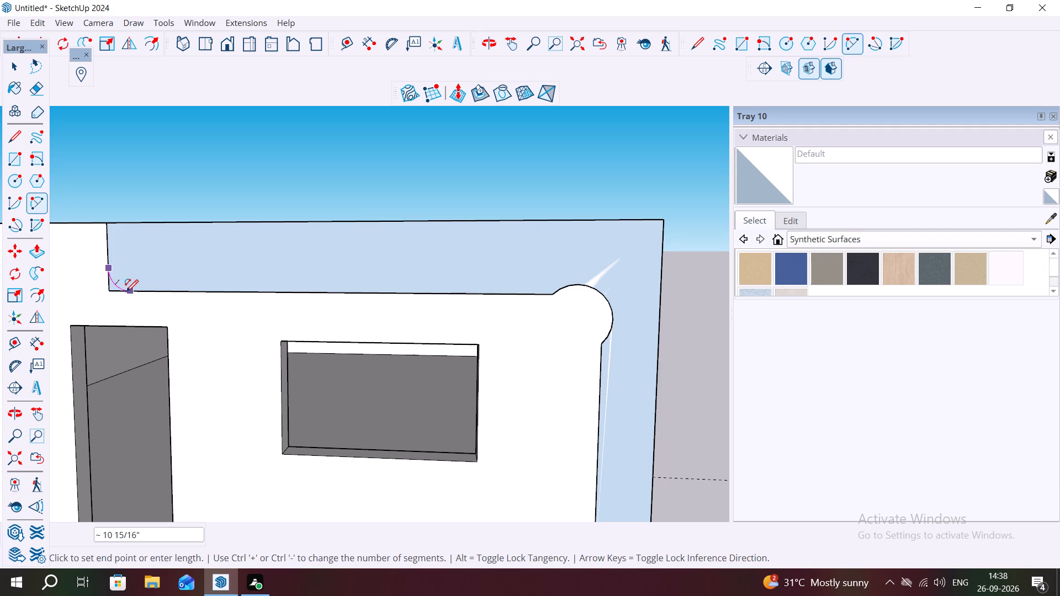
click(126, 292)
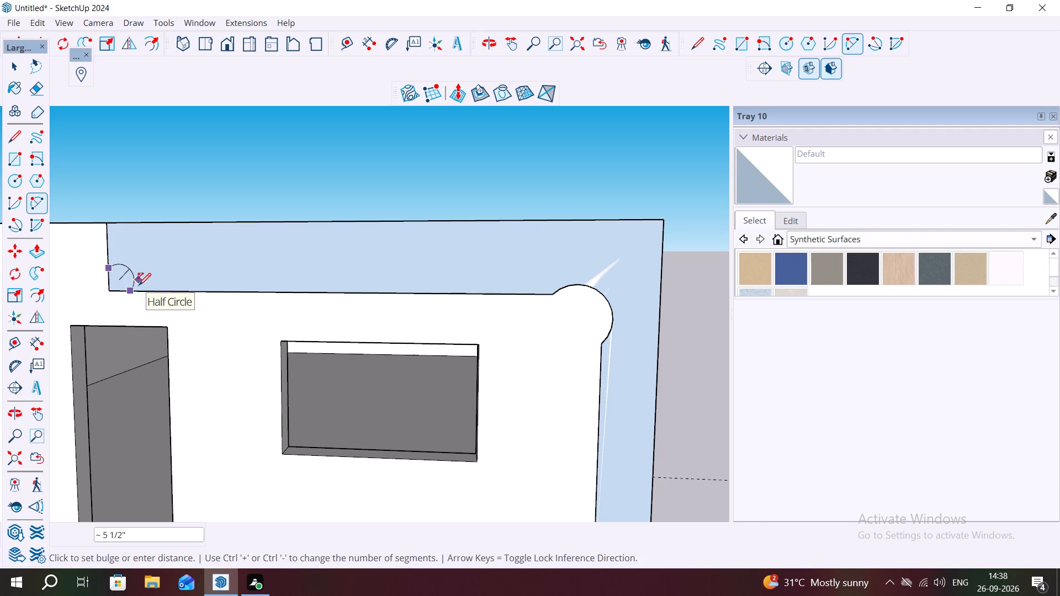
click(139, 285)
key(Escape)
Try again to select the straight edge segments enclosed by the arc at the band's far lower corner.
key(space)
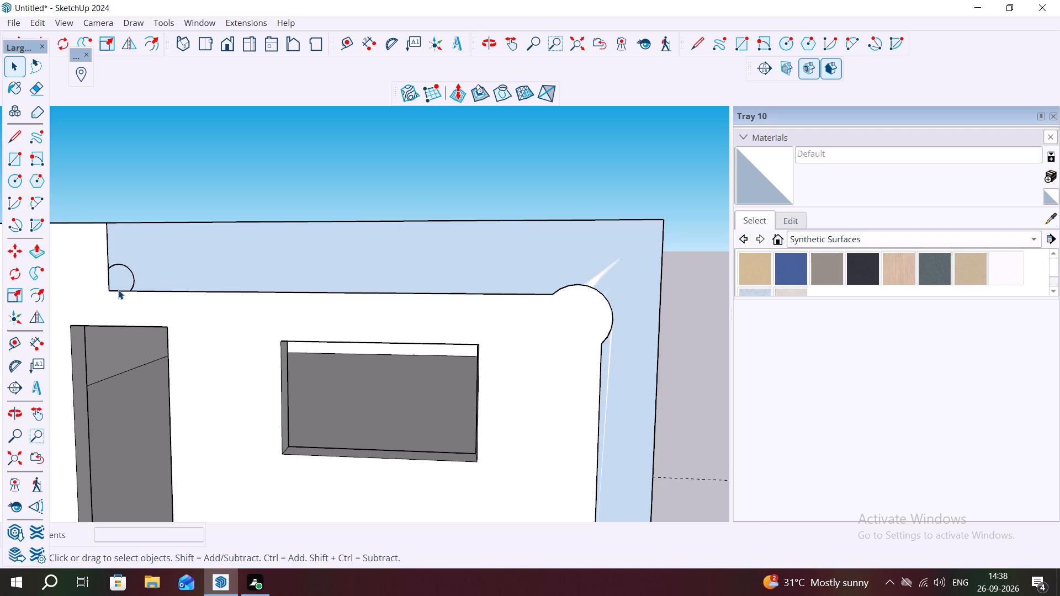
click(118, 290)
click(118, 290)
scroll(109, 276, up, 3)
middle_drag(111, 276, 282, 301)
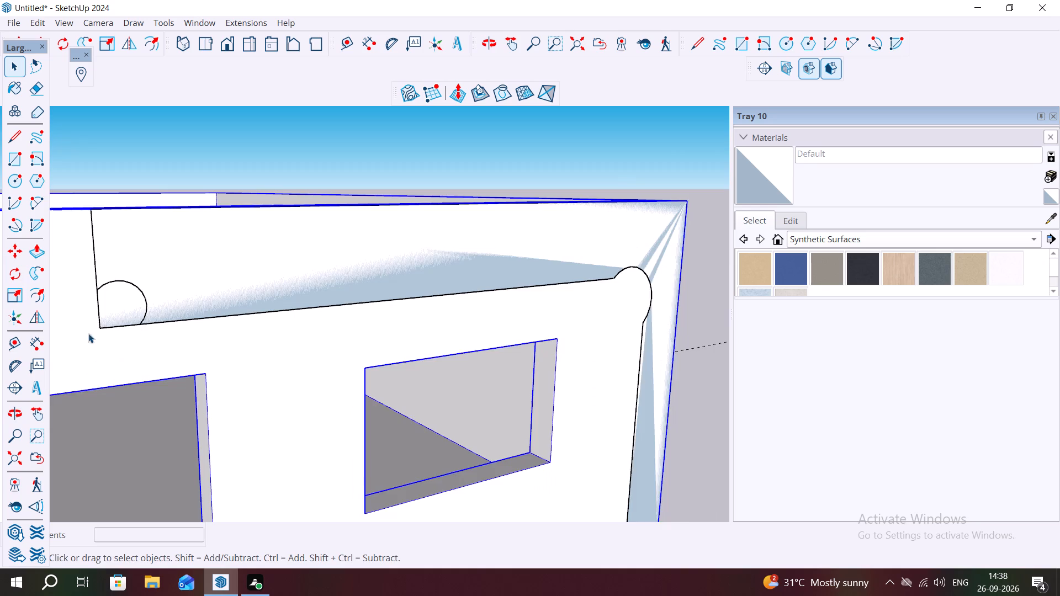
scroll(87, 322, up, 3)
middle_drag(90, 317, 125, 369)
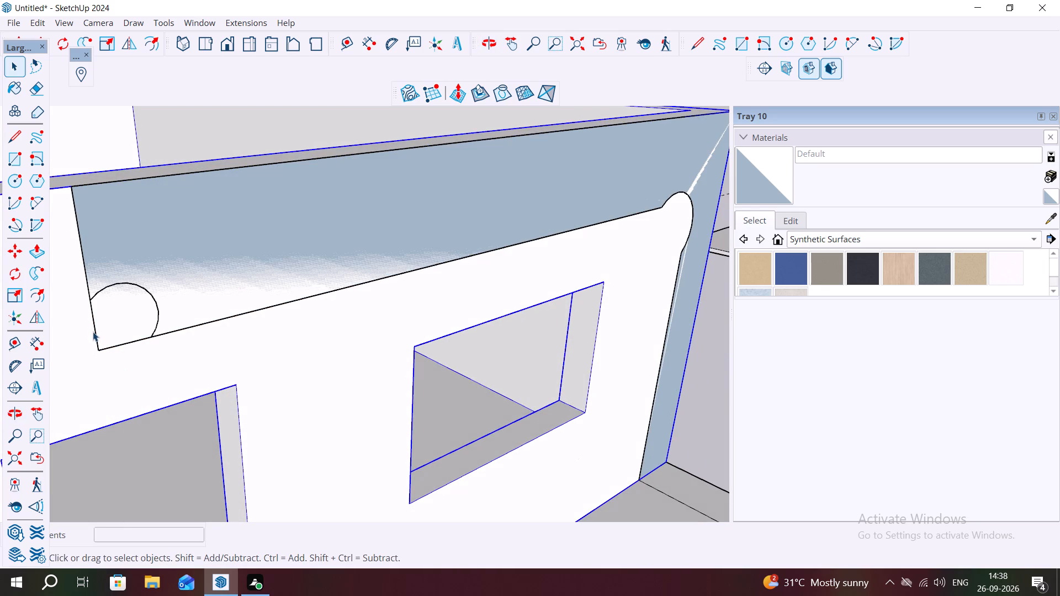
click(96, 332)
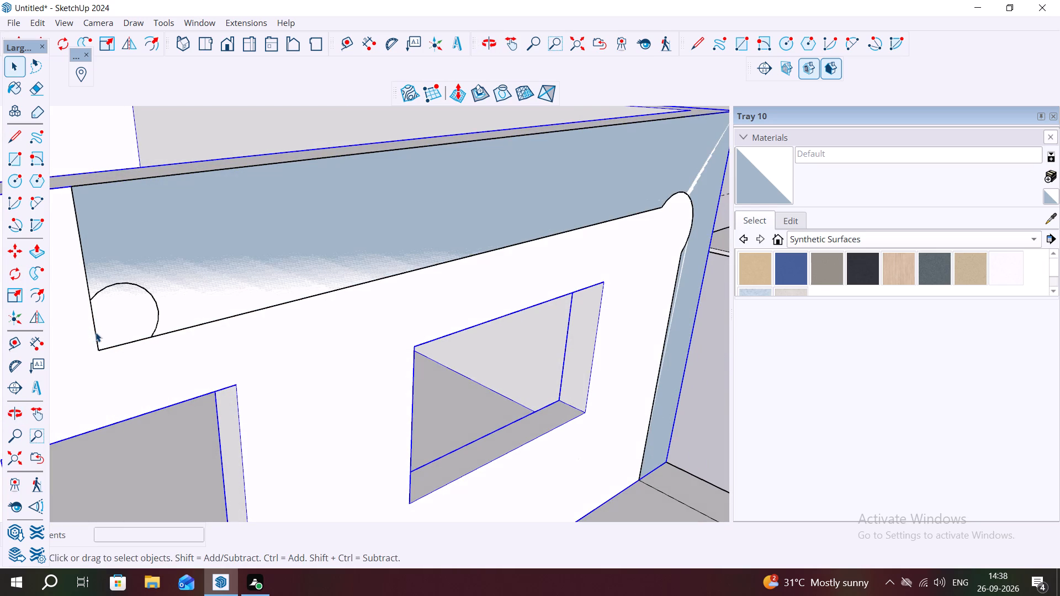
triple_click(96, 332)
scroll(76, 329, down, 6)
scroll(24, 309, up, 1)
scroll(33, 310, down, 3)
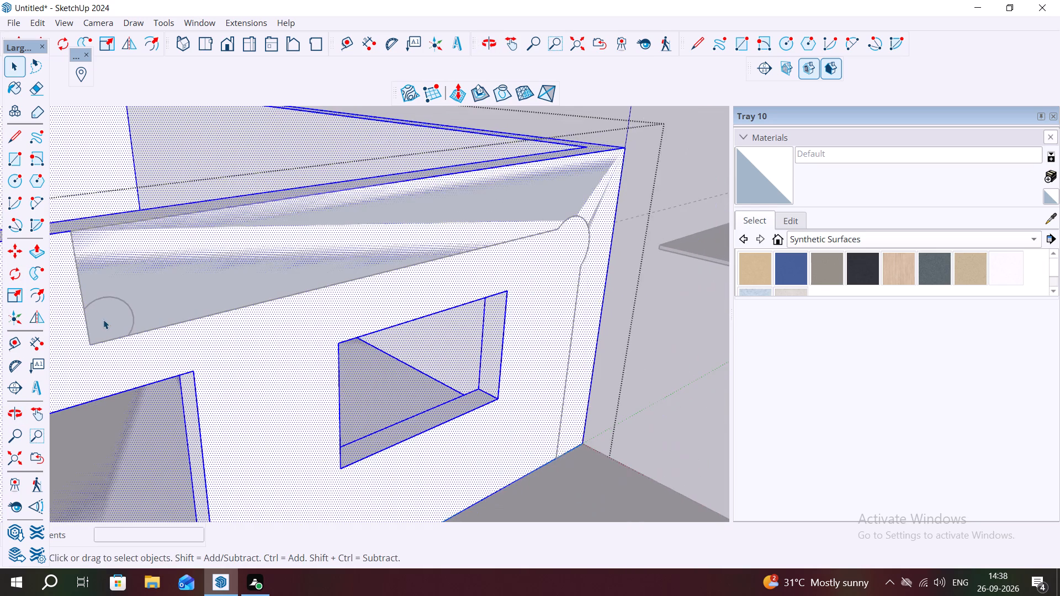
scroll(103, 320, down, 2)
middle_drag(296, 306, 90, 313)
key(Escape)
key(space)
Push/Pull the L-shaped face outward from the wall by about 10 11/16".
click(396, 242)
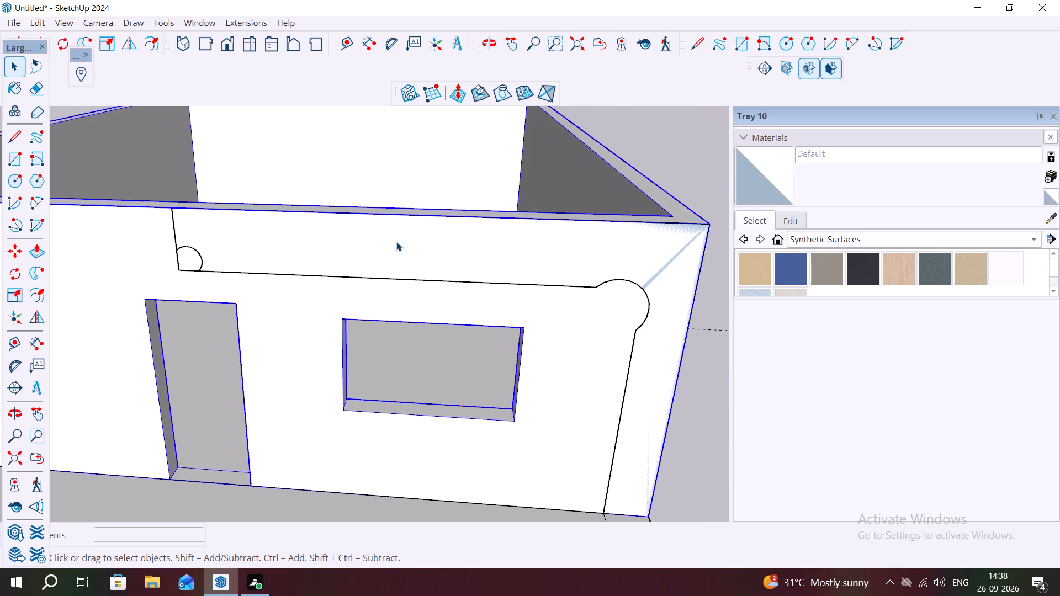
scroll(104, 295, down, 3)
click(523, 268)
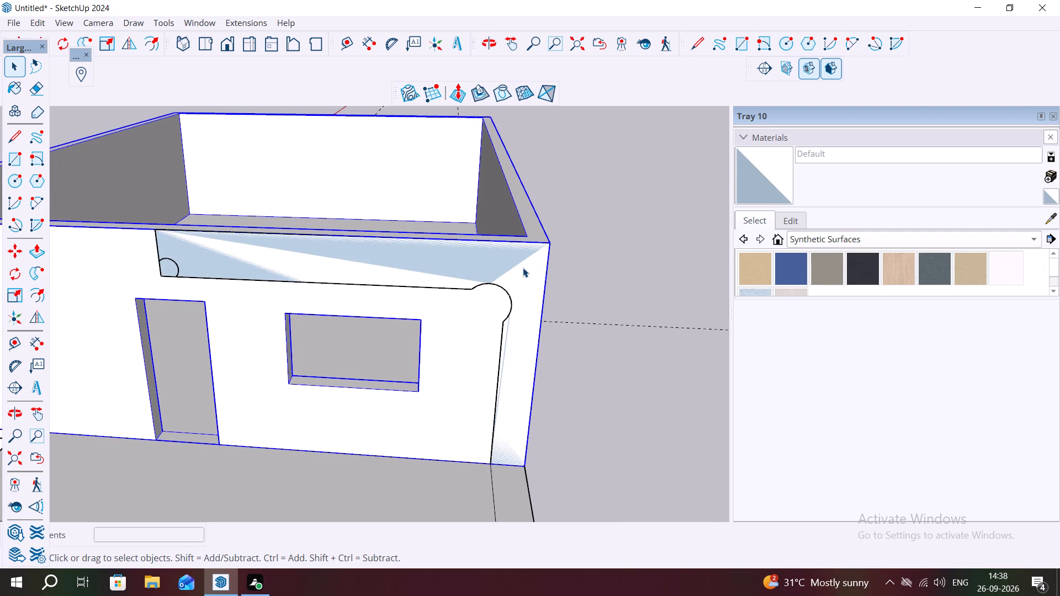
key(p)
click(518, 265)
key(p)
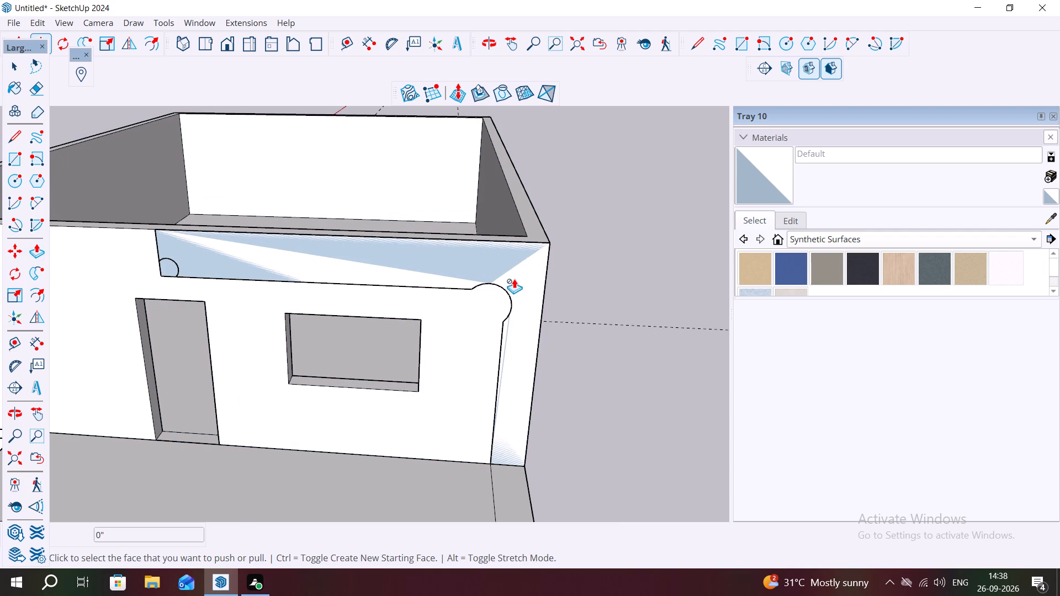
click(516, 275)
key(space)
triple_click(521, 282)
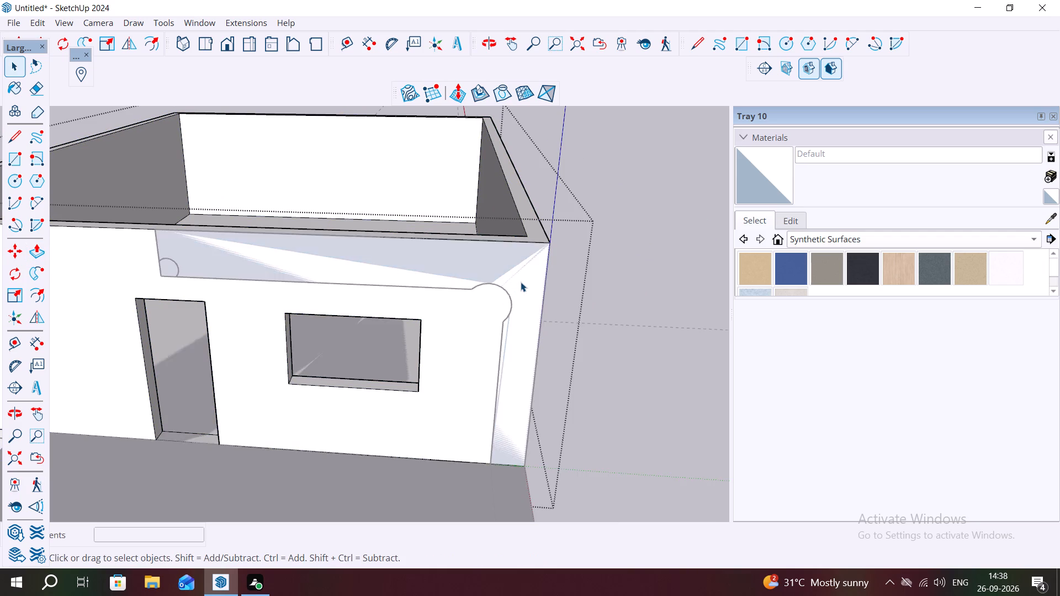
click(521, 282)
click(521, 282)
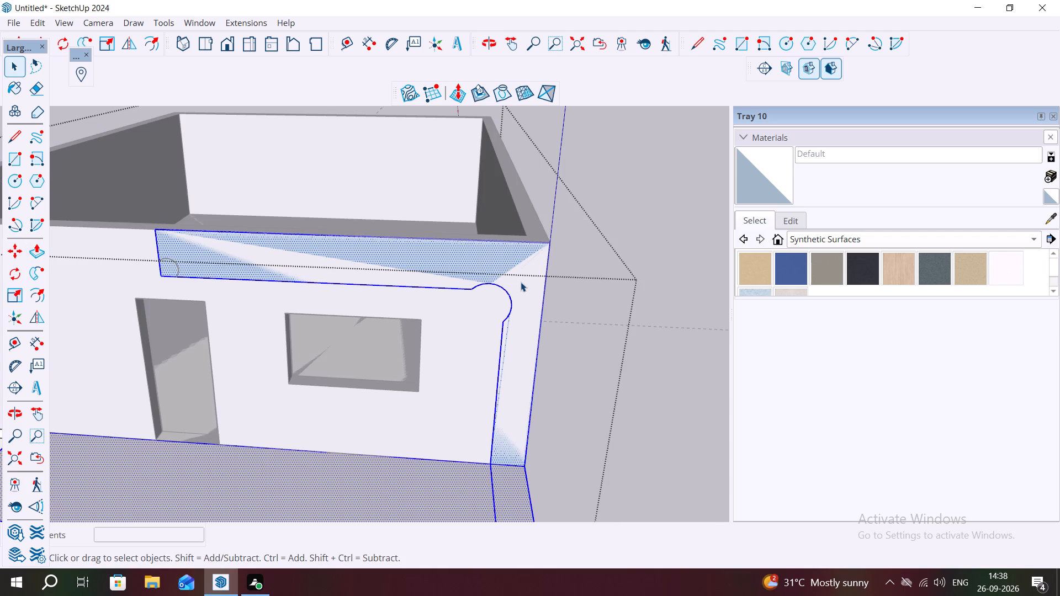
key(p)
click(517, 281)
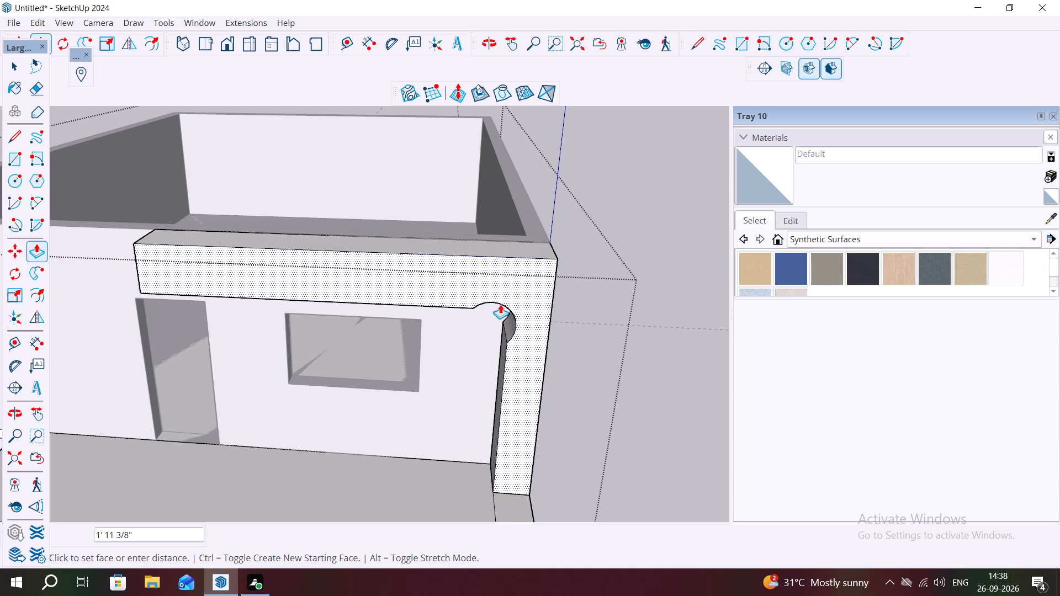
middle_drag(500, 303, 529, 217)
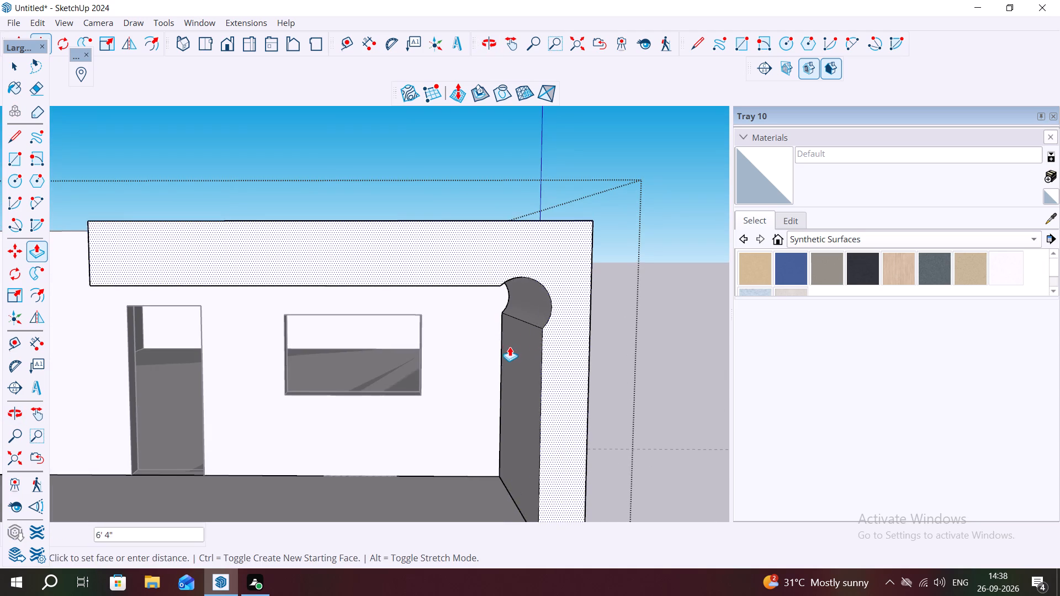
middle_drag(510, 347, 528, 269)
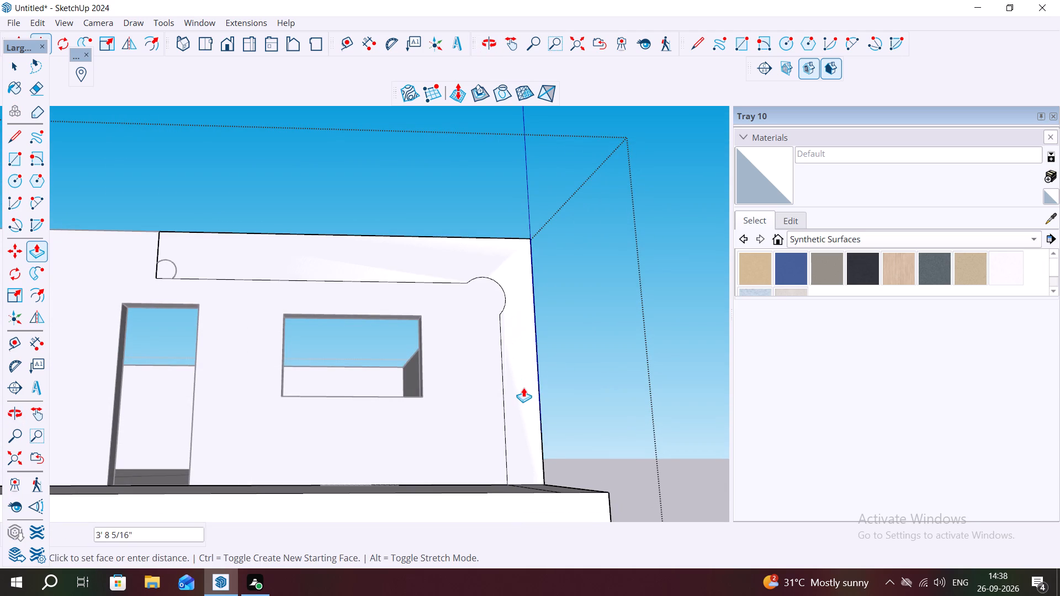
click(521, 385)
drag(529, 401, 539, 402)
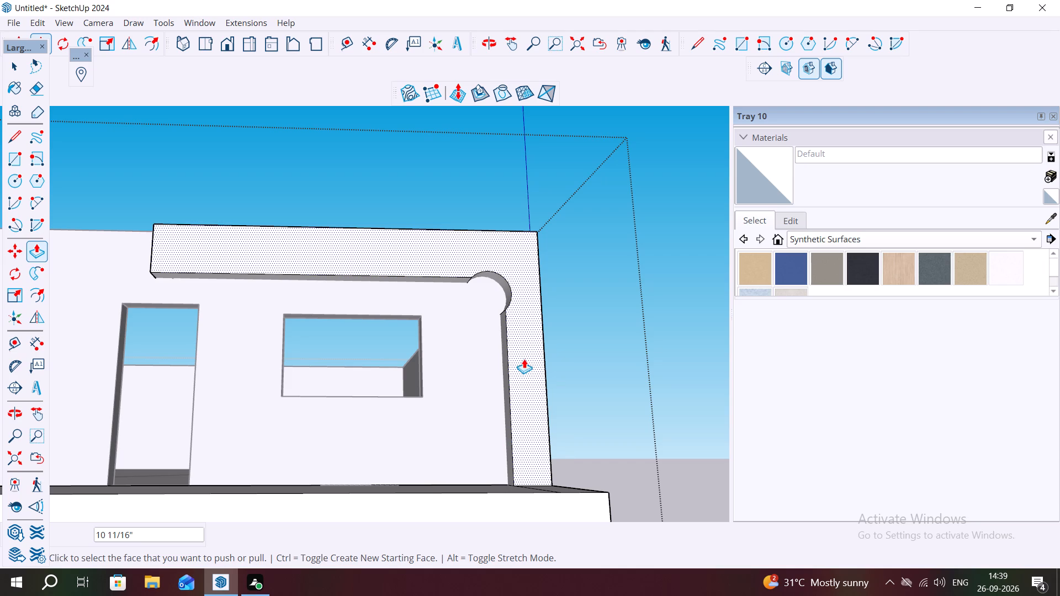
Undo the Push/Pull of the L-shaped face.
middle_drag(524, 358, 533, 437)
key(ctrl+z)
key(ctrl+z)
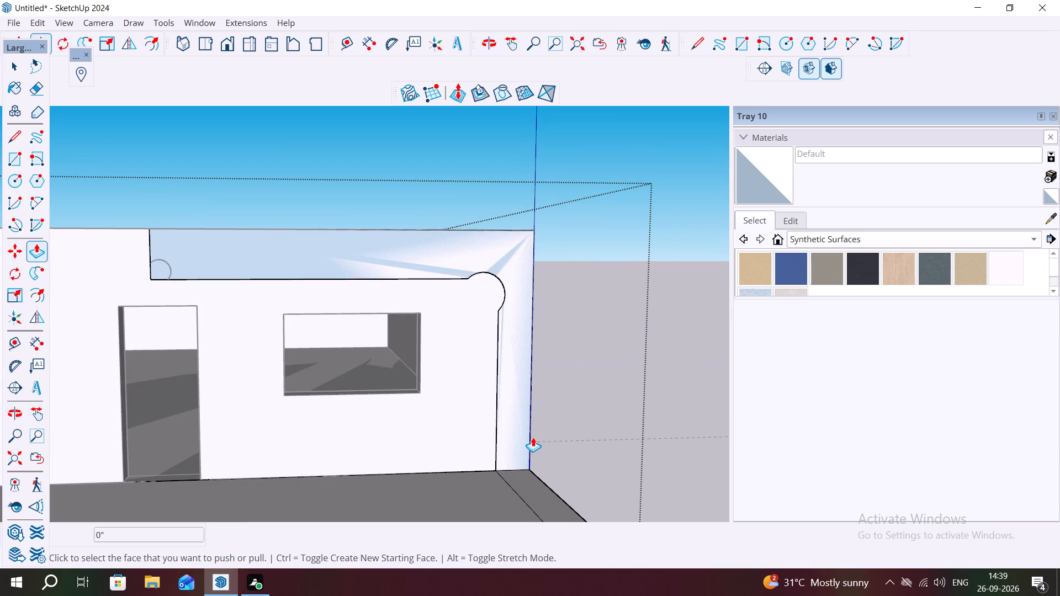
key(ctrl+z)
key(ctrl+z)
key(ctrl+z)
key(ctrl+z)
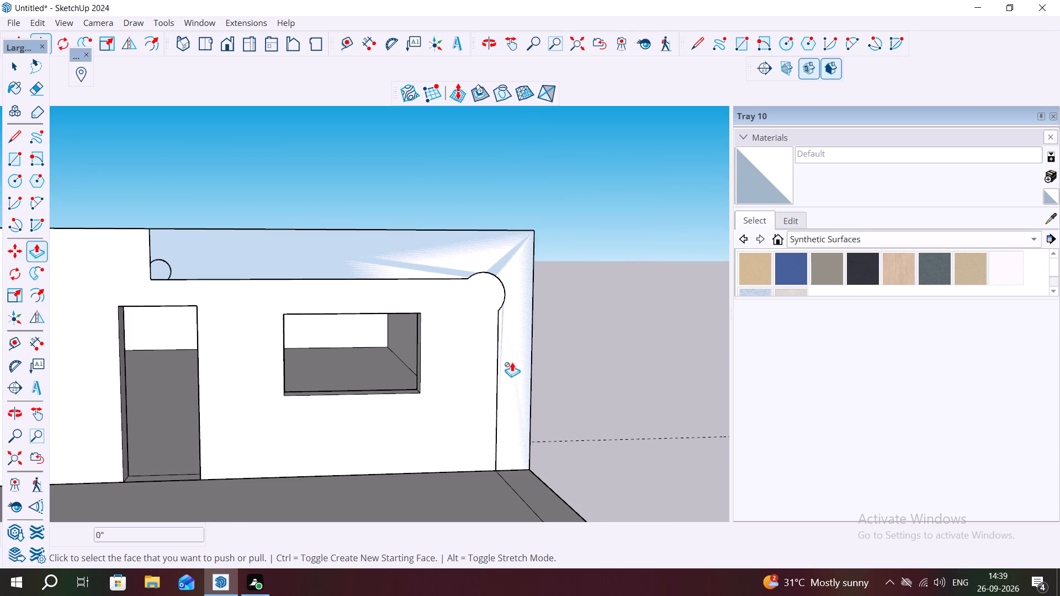
Undo the small arc at the band's far lower corner and the deletion of straight edges at the L-shape's inner corner.
key(ctrl+z)
key(ctrl+z)
key(ctrl+z)
key(ctrl+z)
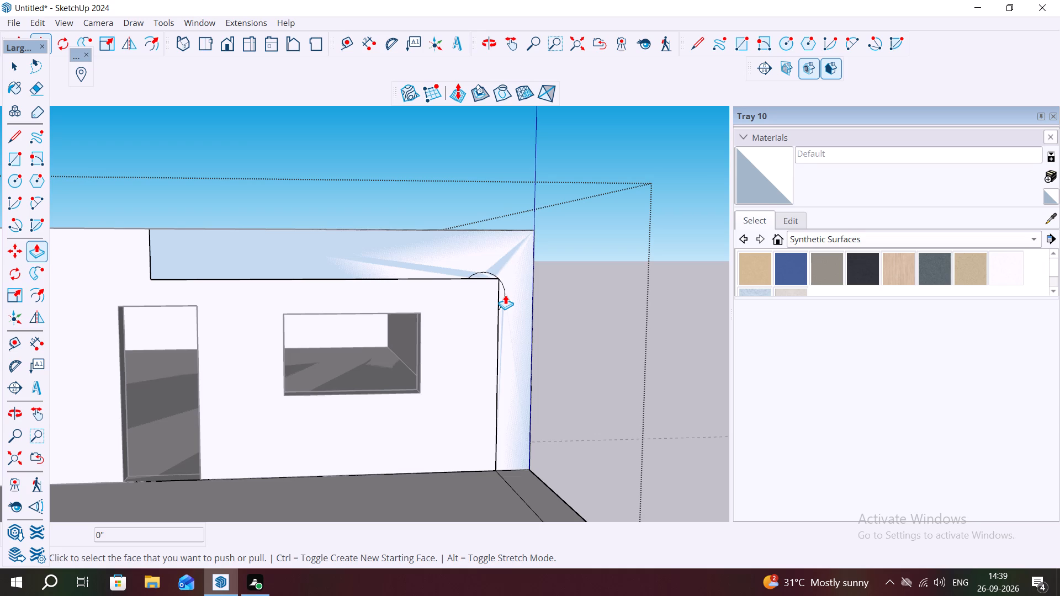
Undo the remaining arc at the L-shape's inner corner.
key(ctrl+z)
key(space)
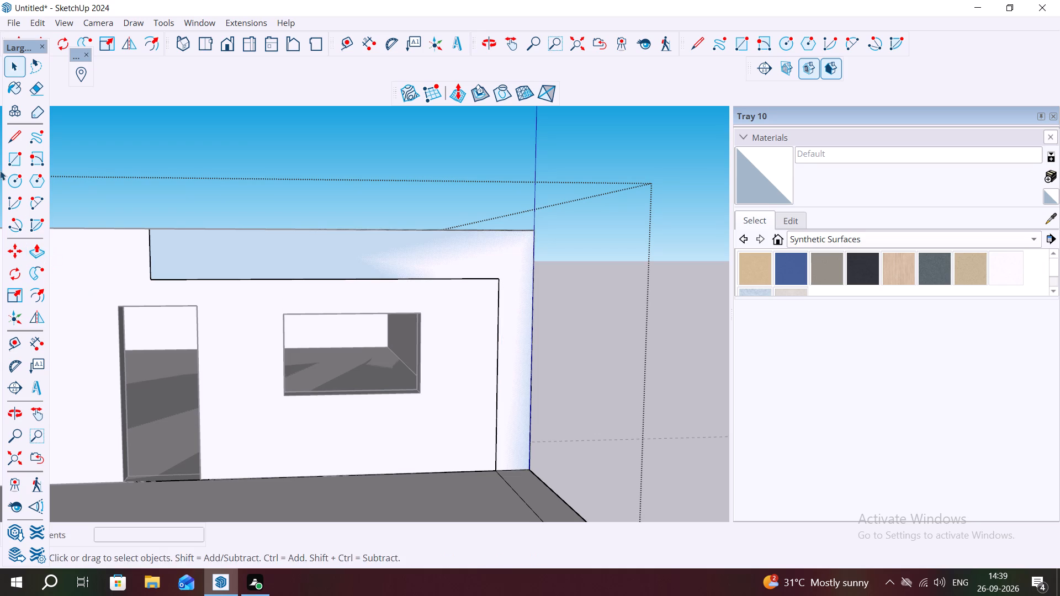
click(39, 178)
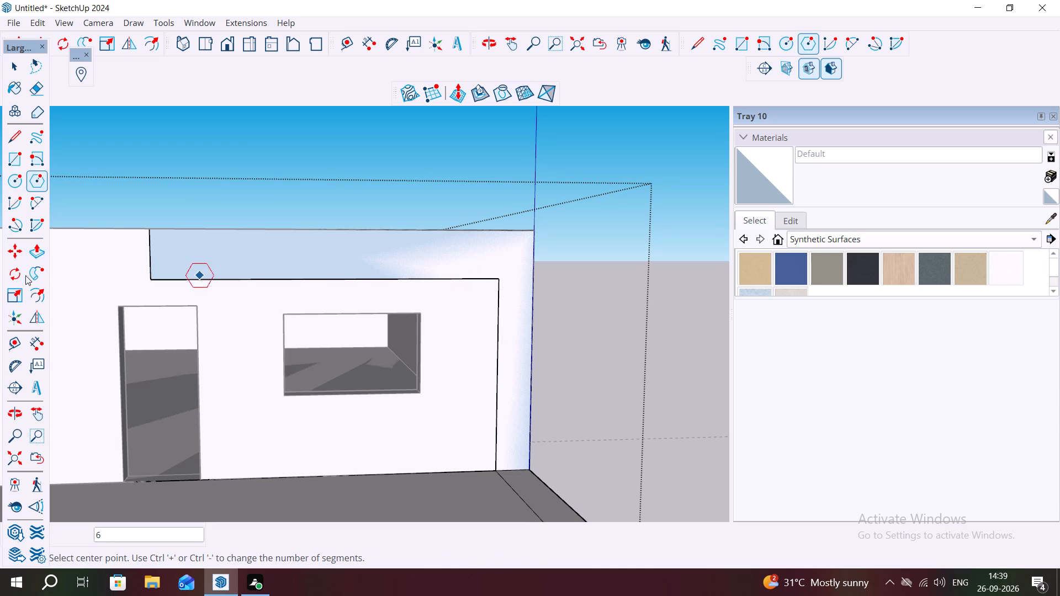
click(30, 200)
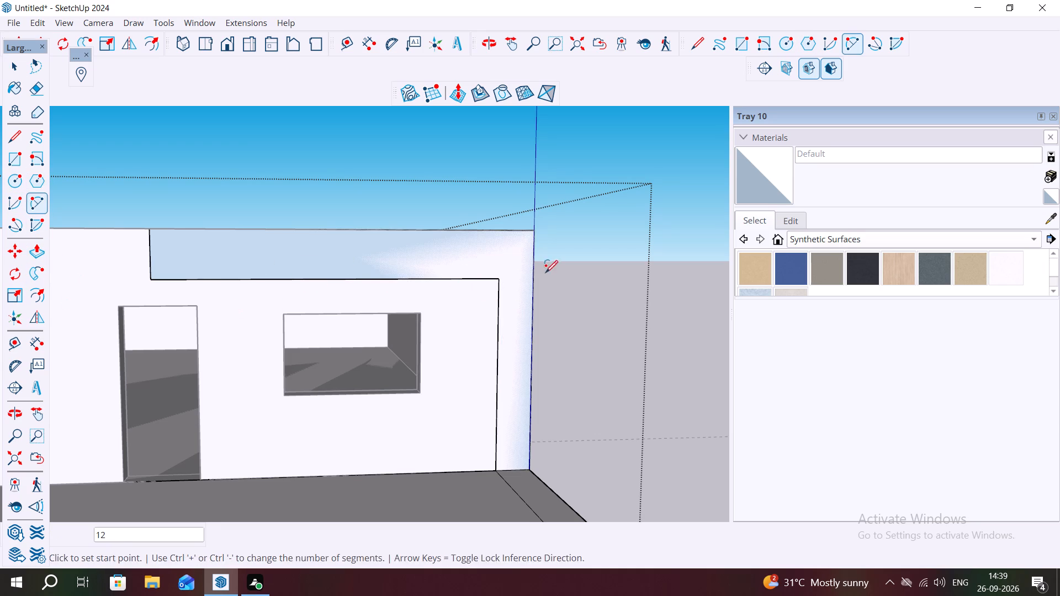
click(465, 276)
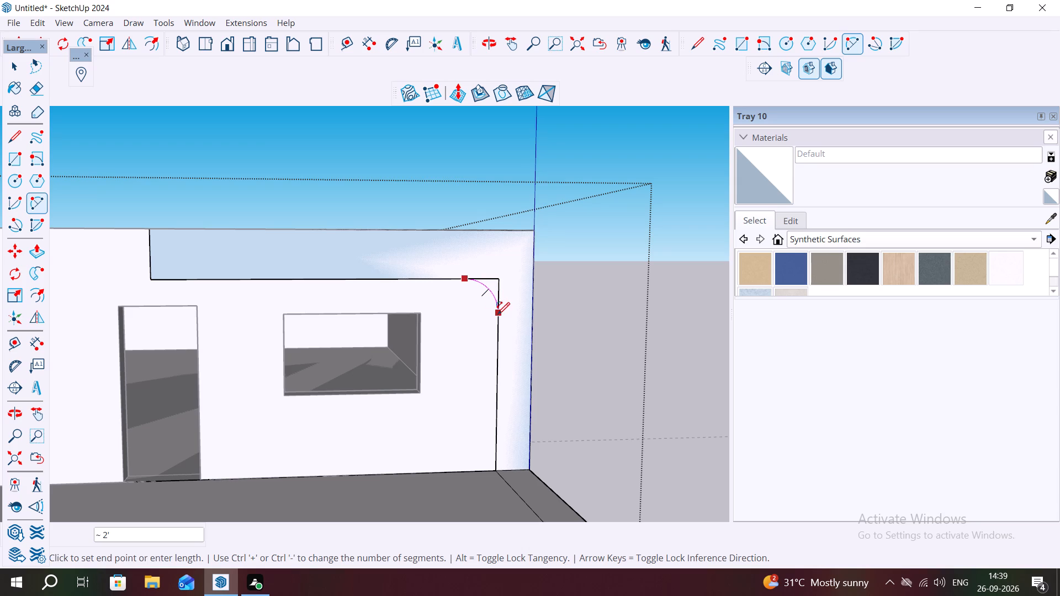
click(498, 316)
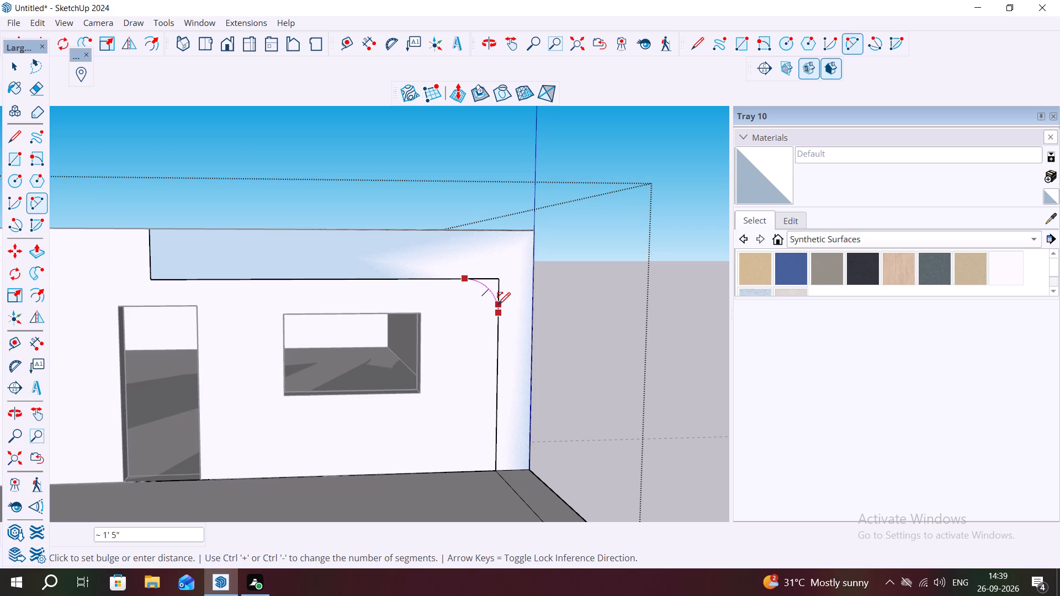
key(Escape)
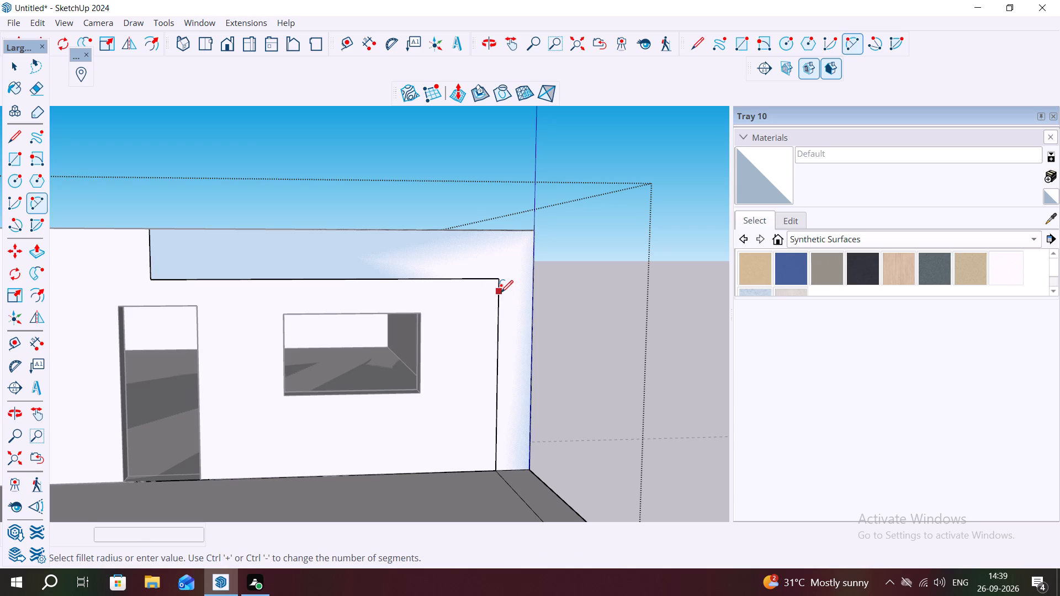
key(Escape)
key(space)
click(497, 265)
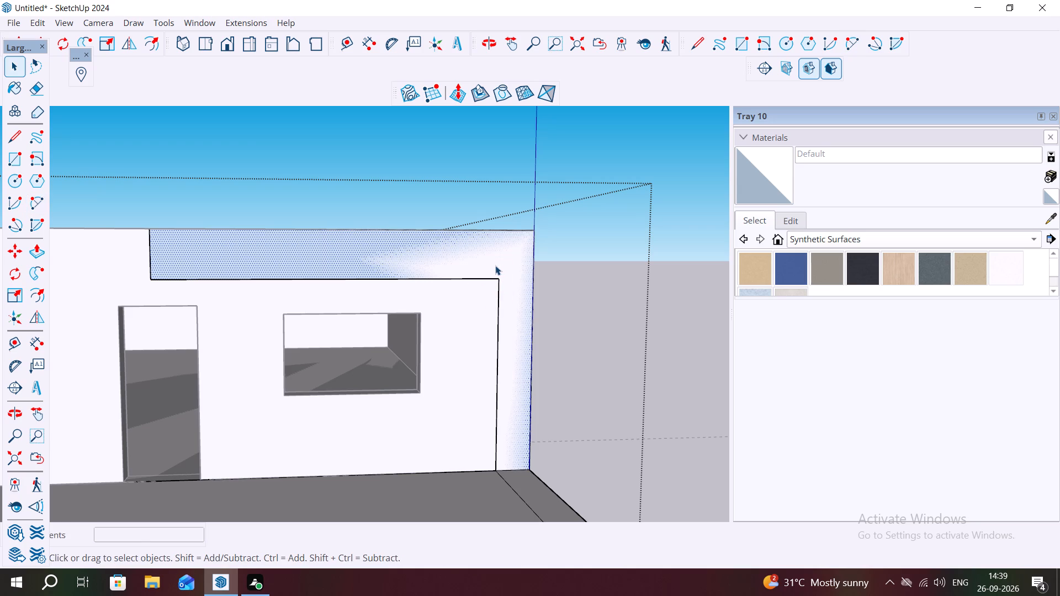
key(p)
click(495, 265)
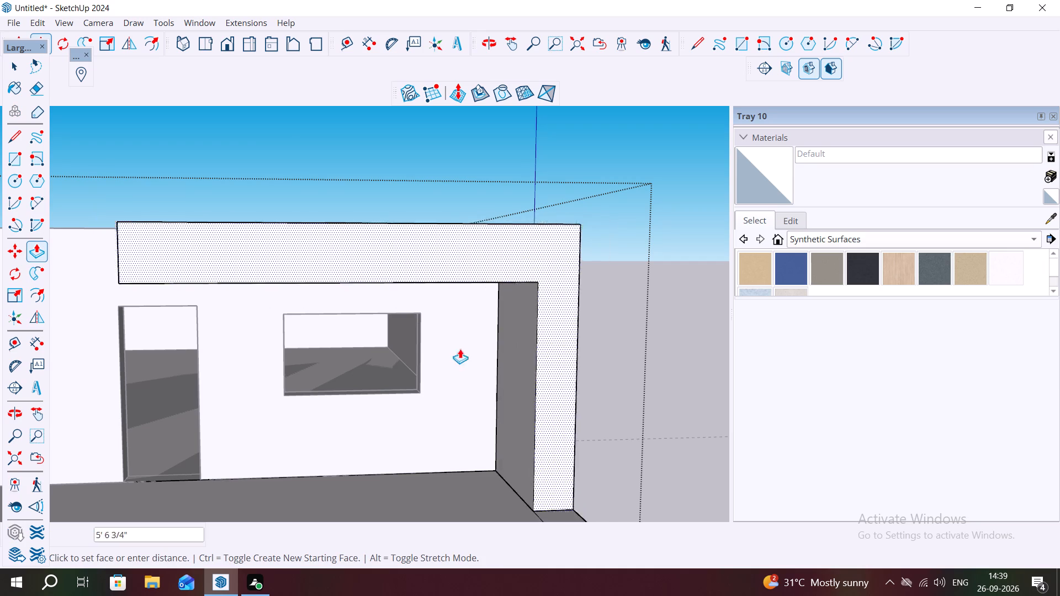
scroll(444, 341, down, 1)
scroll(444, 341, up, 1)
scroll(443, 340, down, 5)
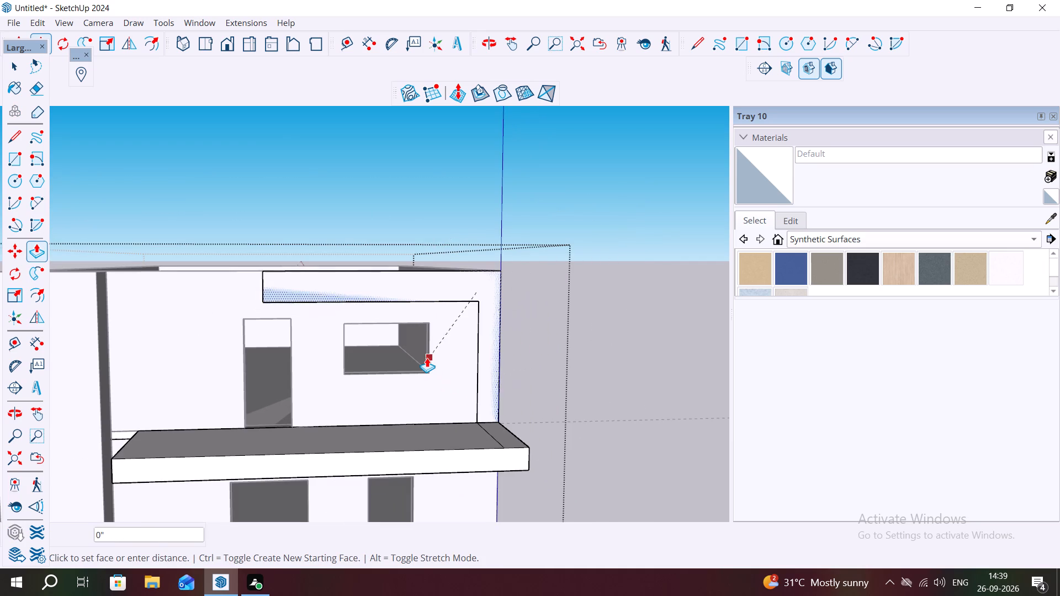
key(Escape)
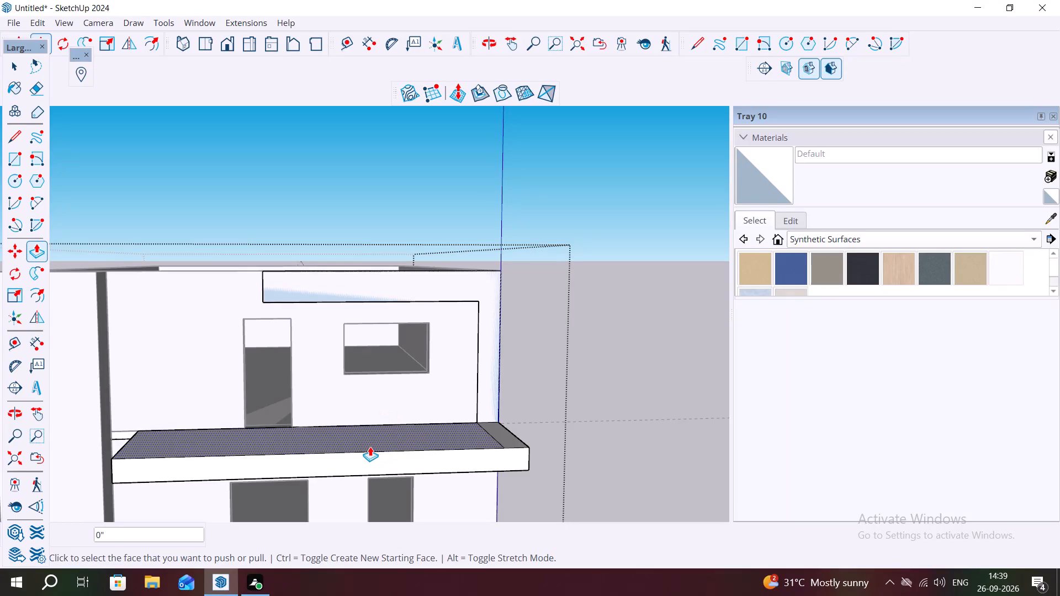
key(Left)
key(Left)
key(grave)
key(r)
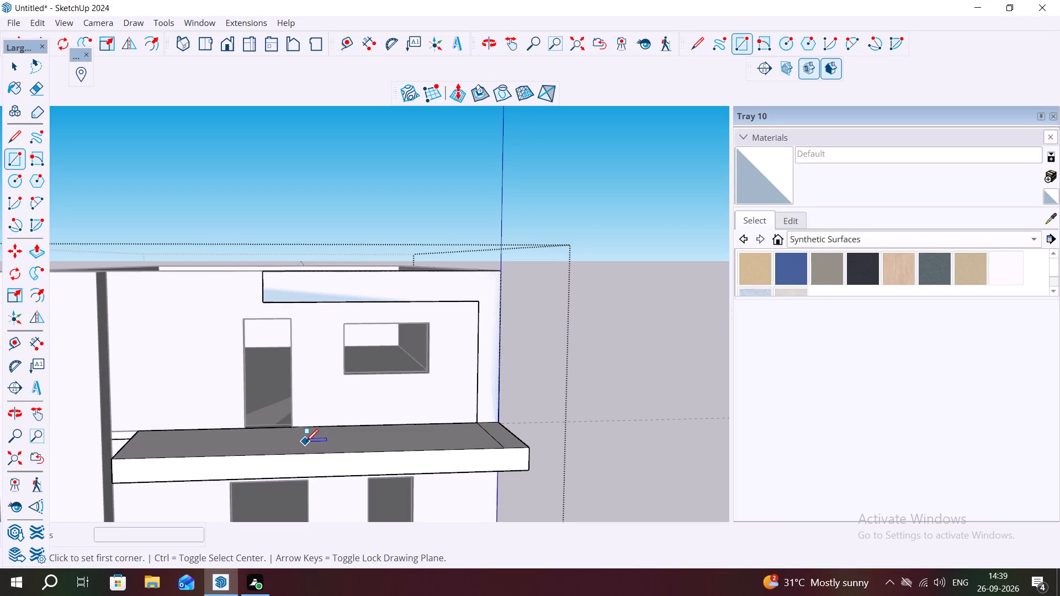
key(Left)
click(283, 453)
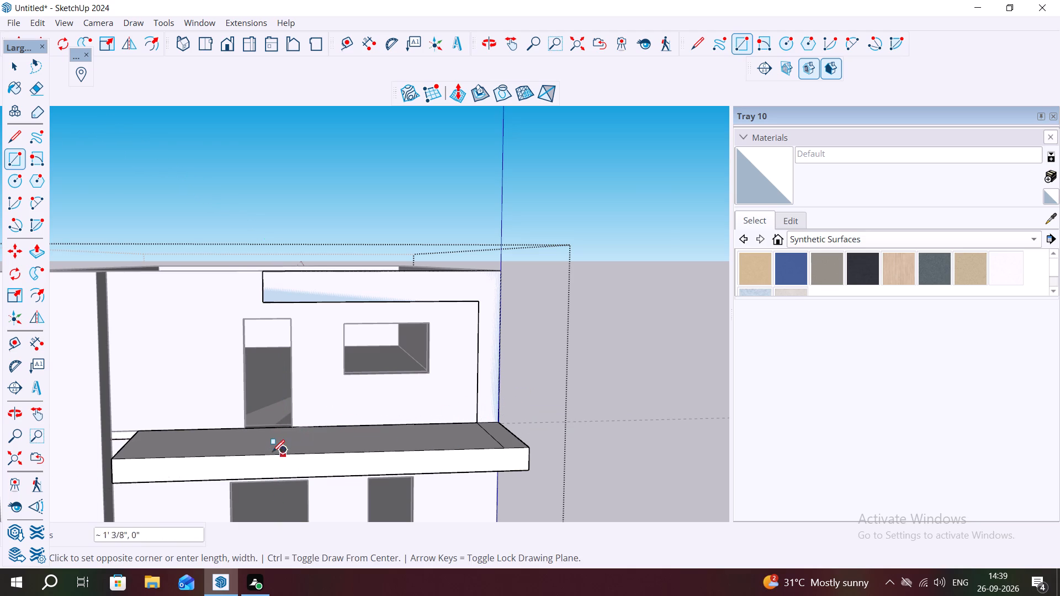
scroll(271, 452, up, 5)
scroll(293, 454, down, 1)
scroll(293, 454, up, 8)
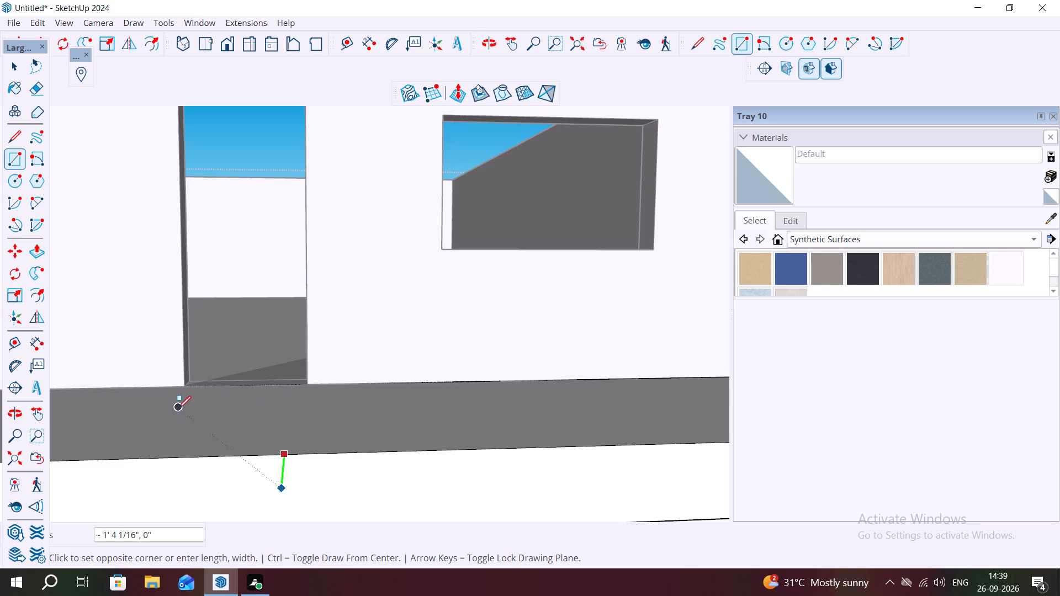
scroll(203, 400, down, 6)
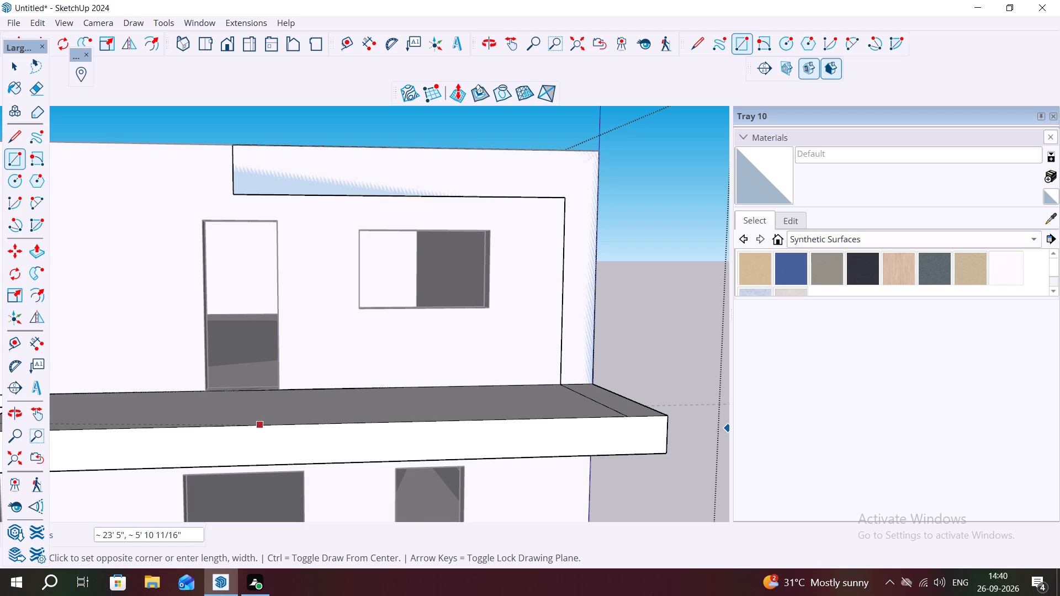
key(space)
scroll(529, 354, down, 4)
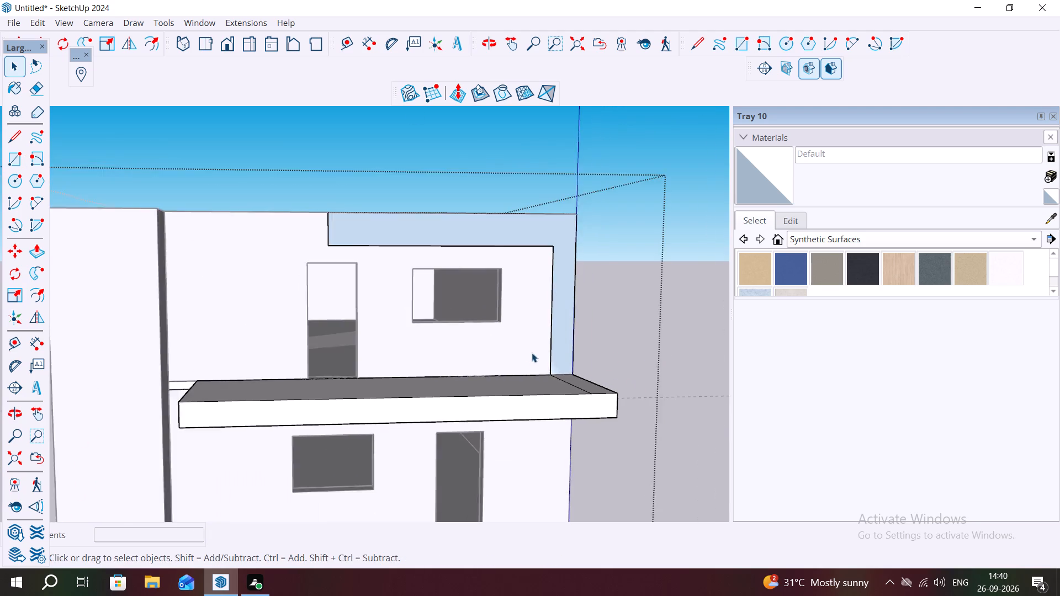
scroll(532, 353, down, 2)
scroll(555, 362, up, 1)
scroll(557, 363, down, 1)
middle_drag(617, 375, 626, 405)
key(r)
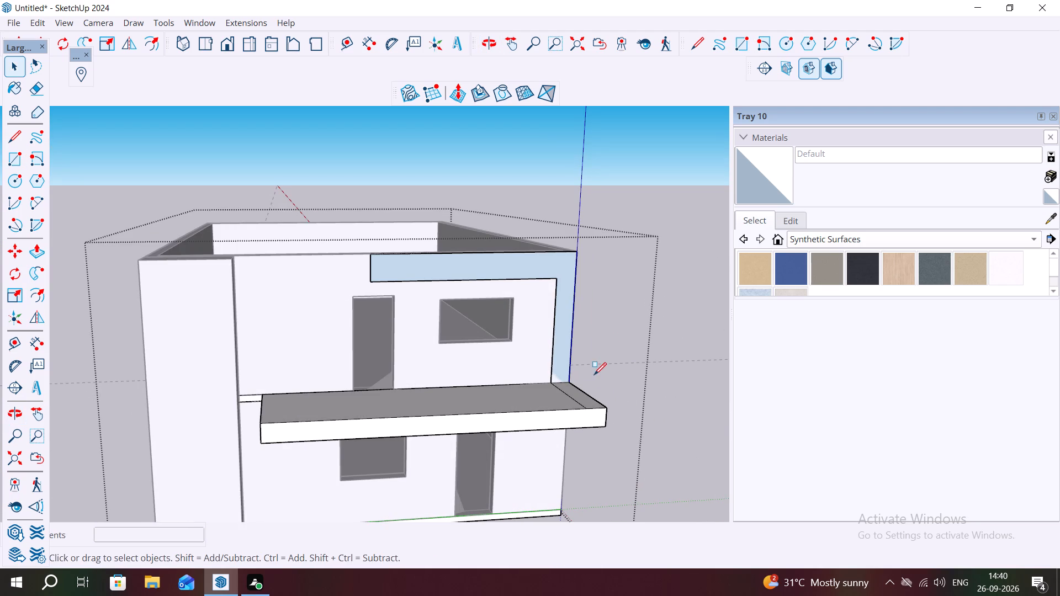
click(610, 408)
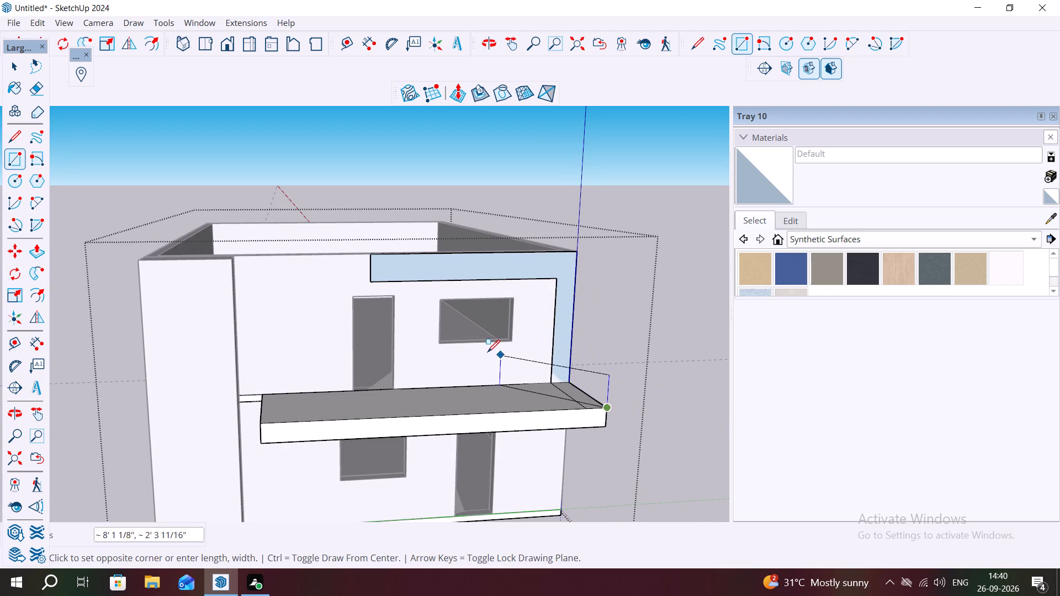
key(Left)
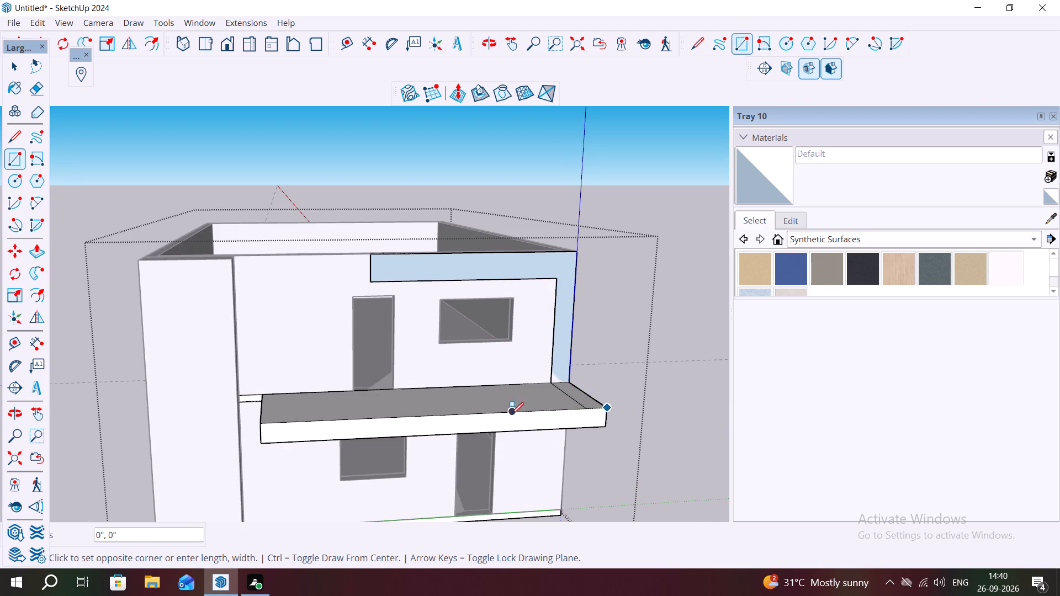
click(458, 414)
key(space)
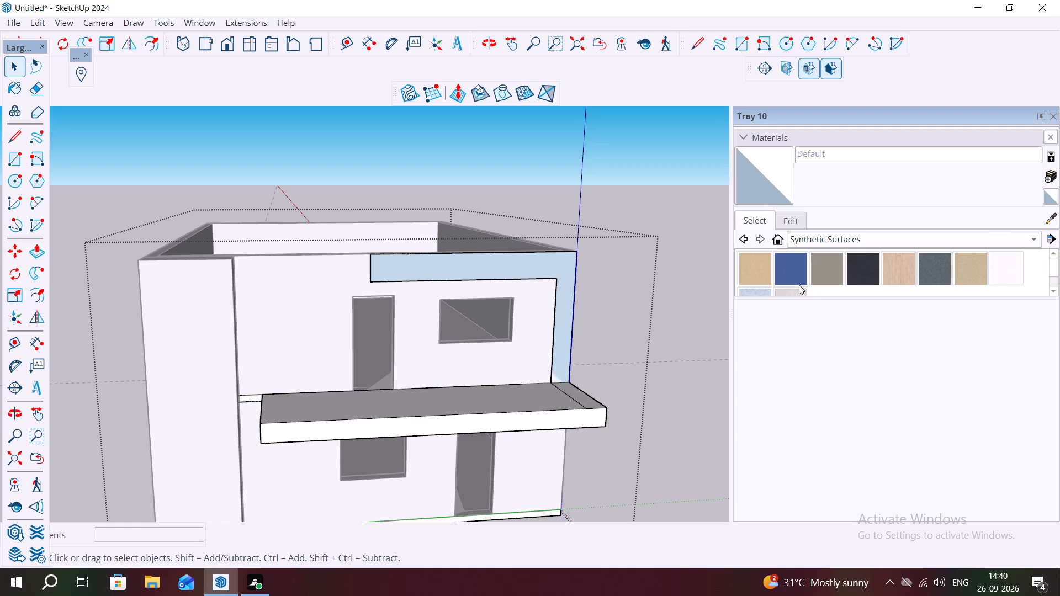
Draw a vertical rectangle about 20' wide and 10' high along the balcony slab's front edge, starting at its outer corner.
key(r)
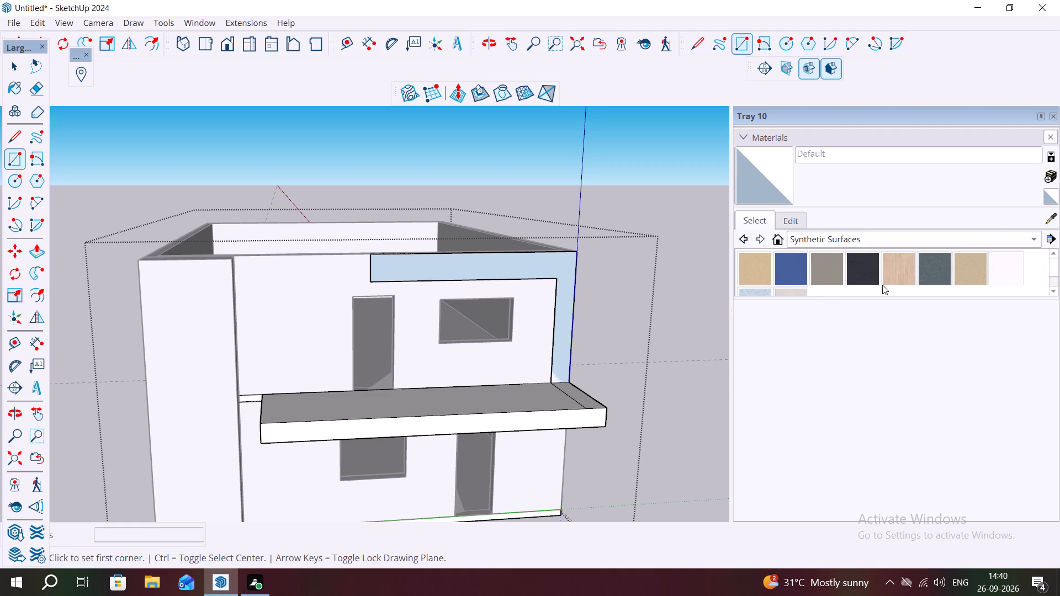
click(611, 408)
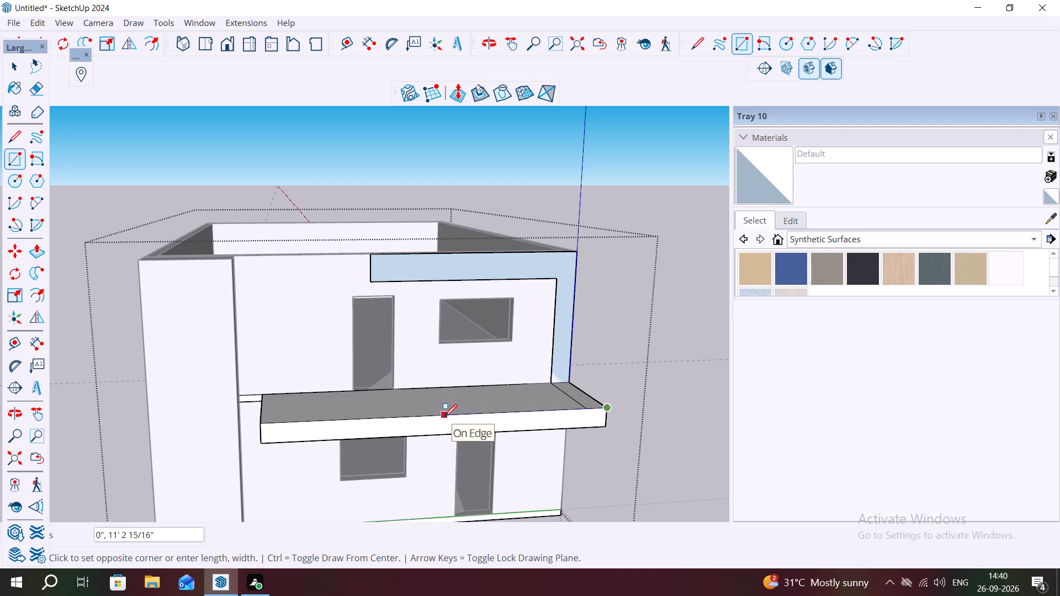
click(444, 417)
key(Left)
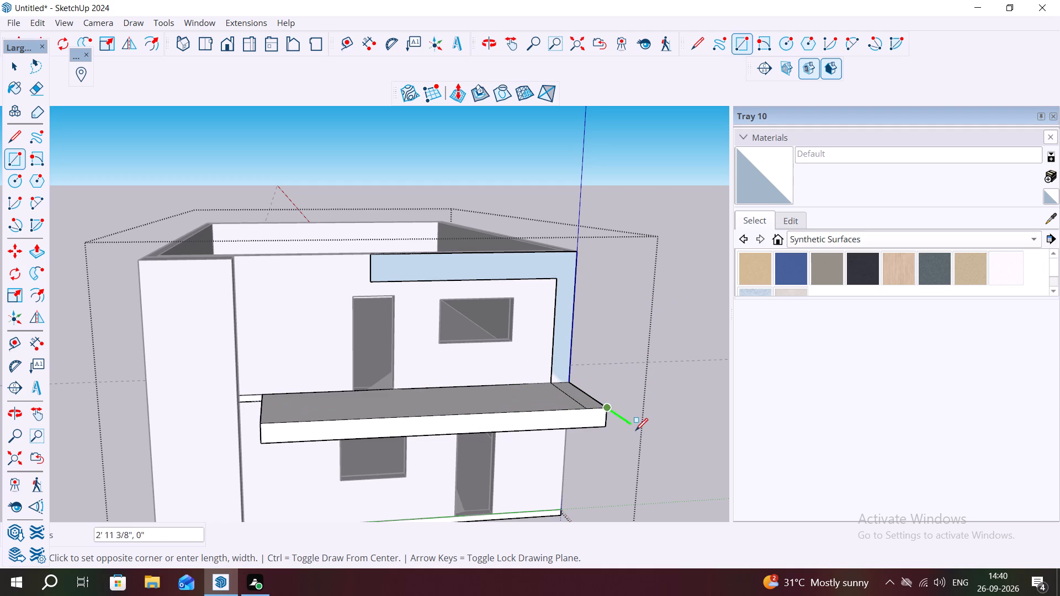
key(Right)
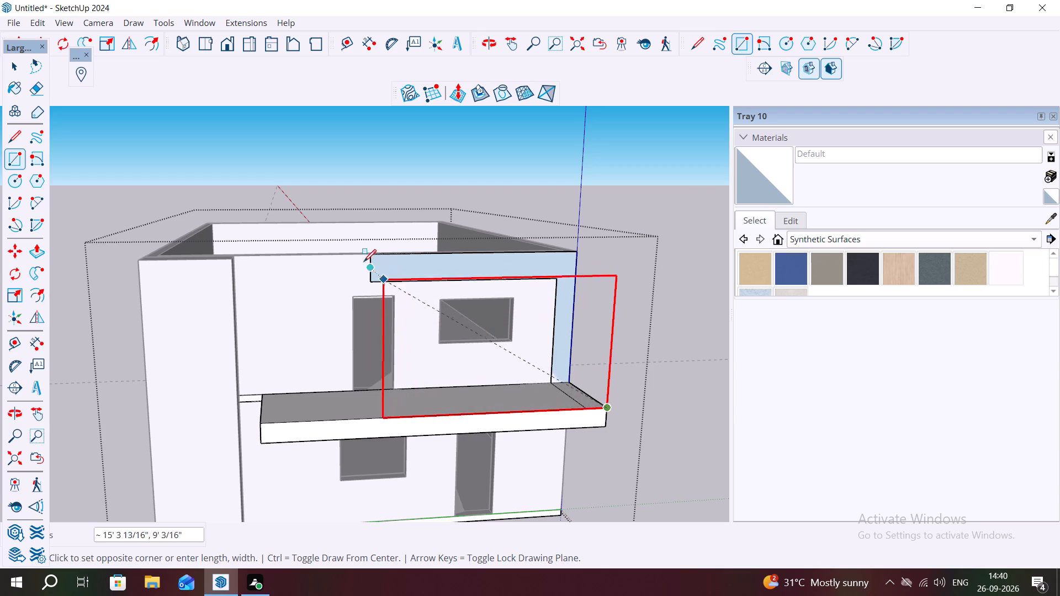
click(299, 256)
middle_drag(467, 285, 236, 309)
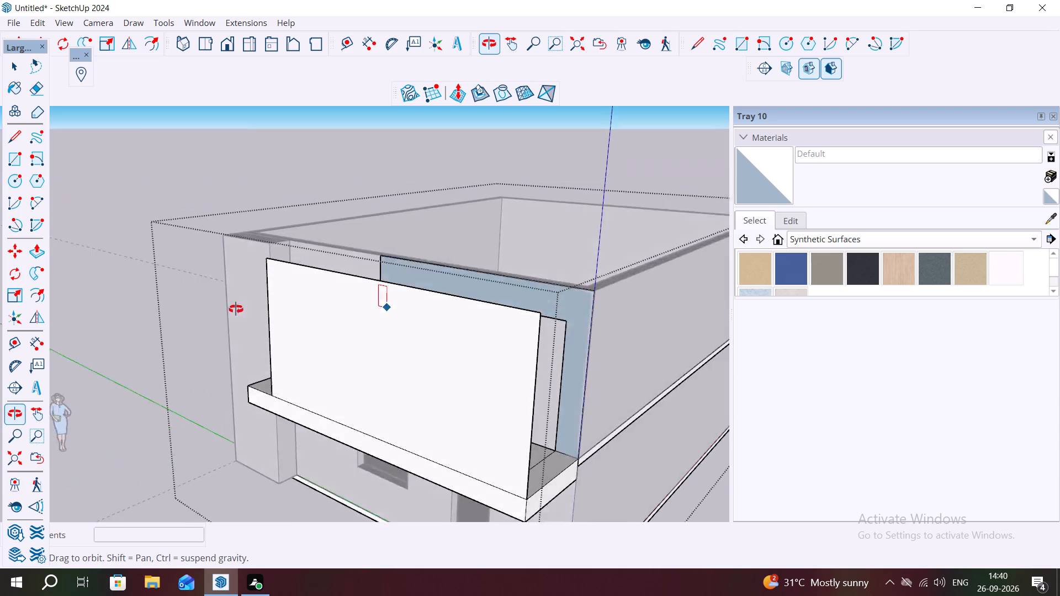
middle_drag(236, 309, 259, 208)
key(space)
click(217, 190)
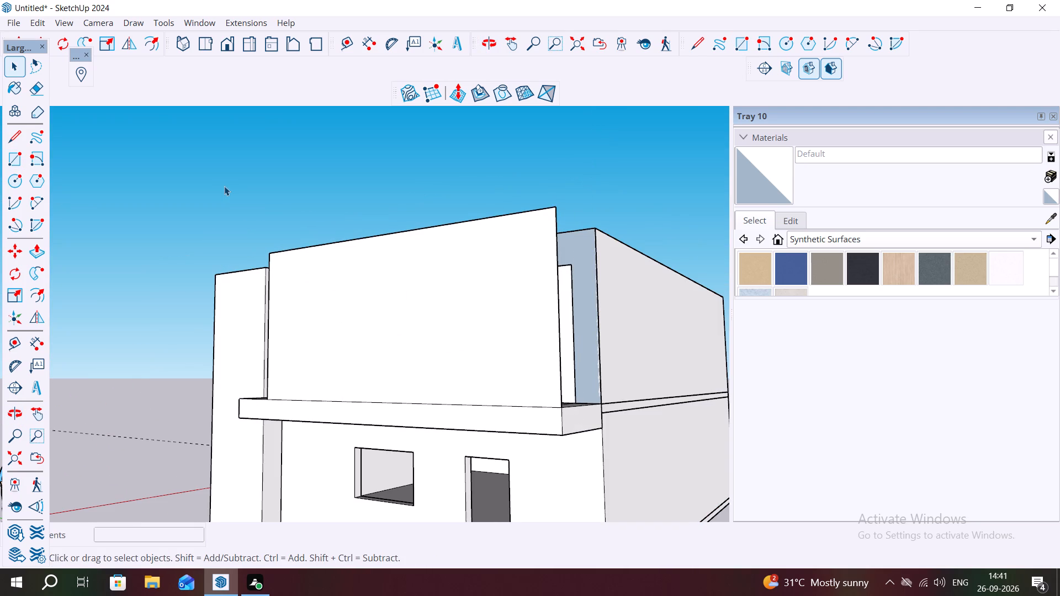
Draw a full-width rectangle about 2' 3" high by 20' 4" long along the top of the vertical front panel.
middle_drag(419, 321, 601, 359)
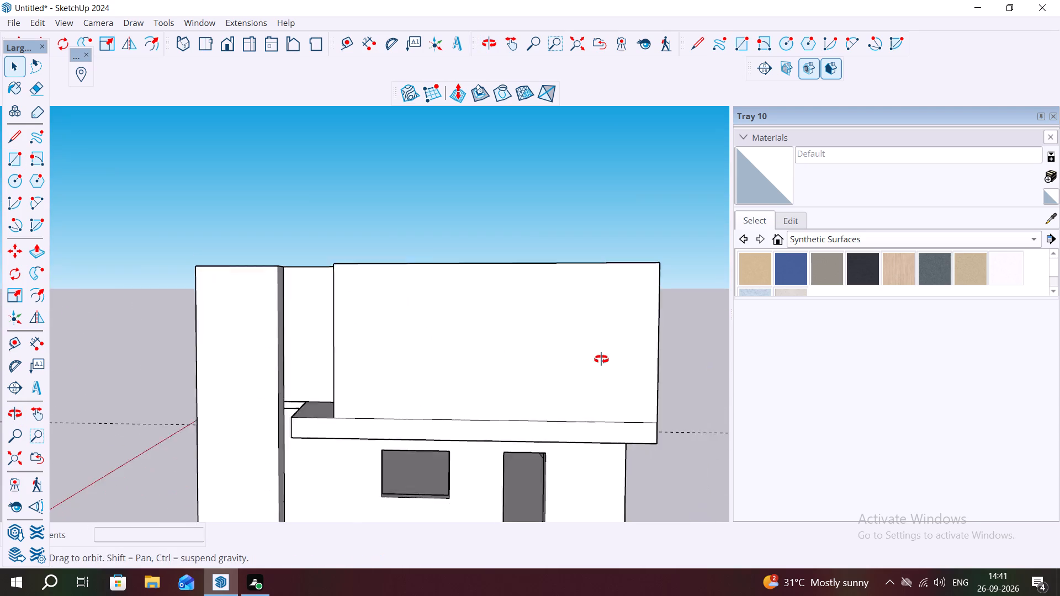
middle_drag(601, 359, 602, 359)
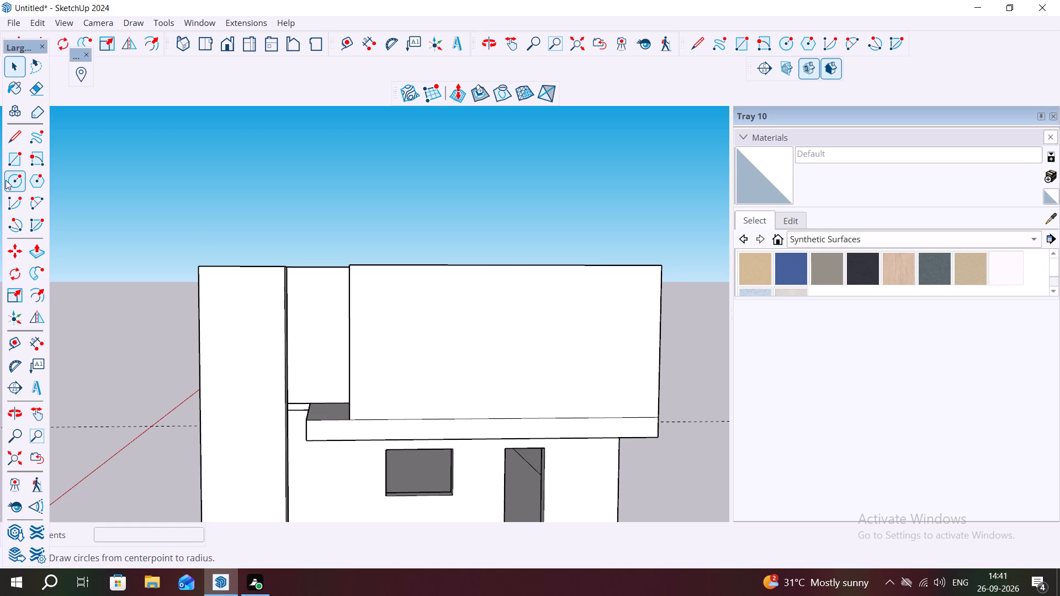
click(15, 159)
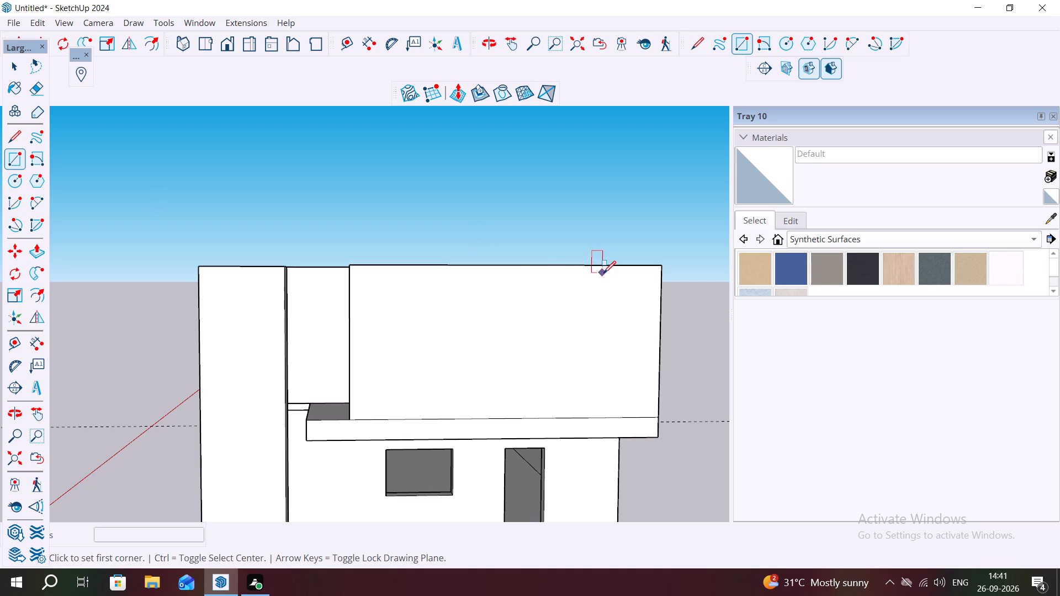
click(356, 269)
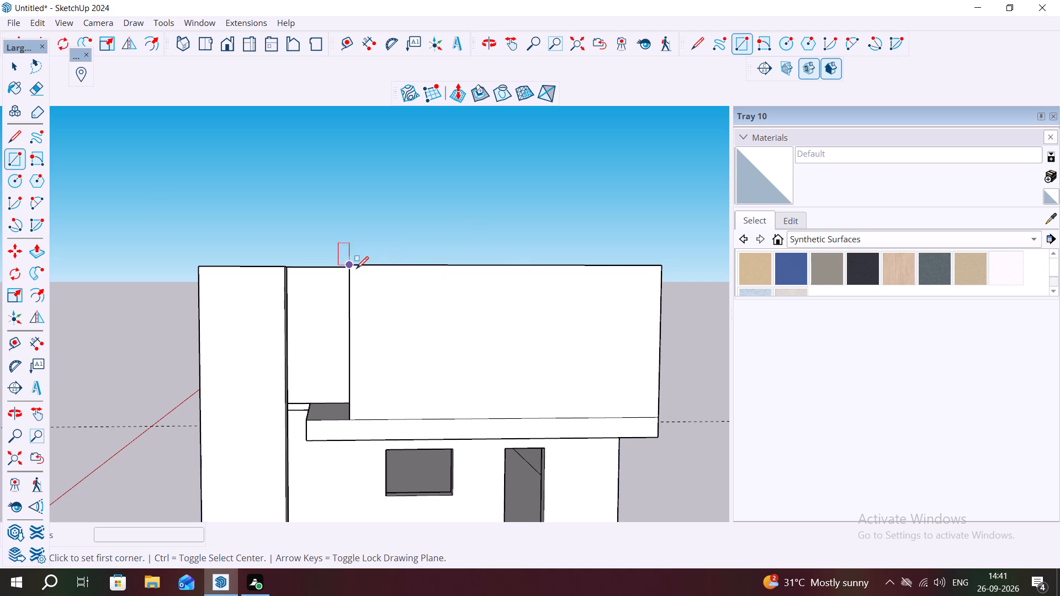
click(661, 300)
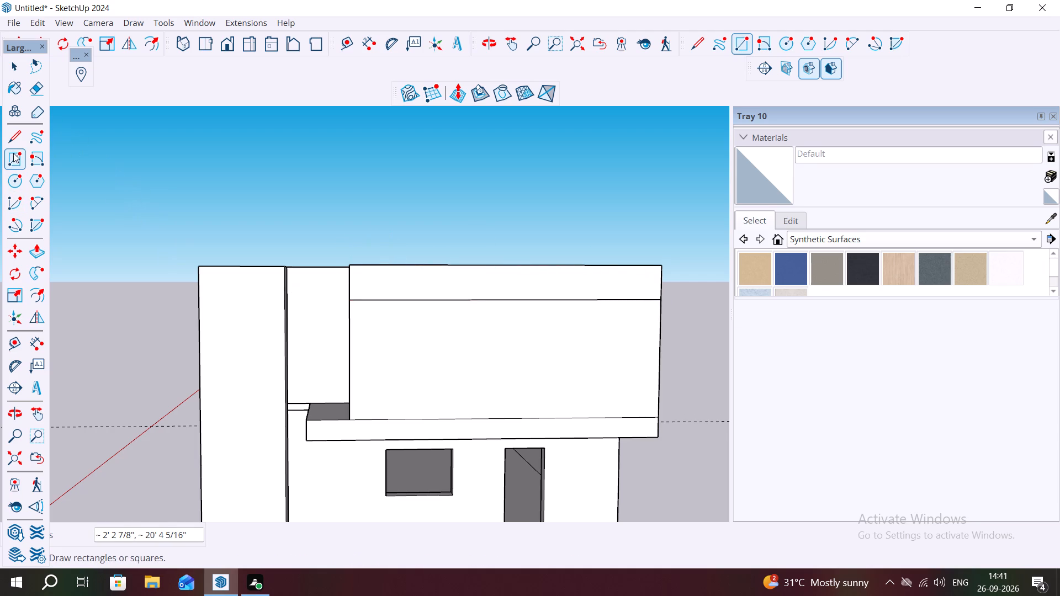
Draw a full-height rectangle 10' high by about 2' 1" wide along the outer end of the balcony's front panel.
click(14, 154)
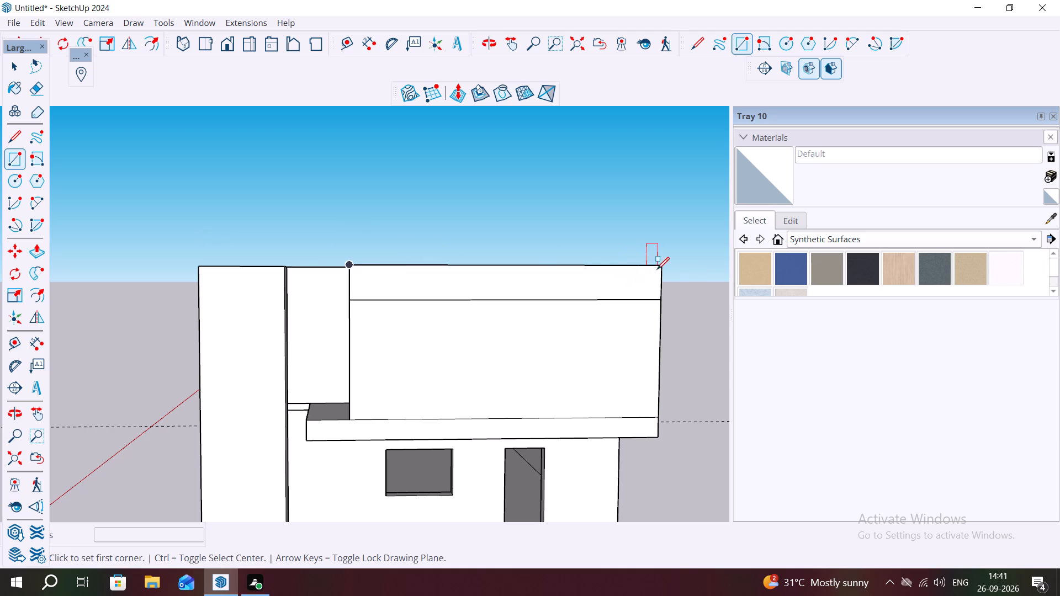
click(650, 268)
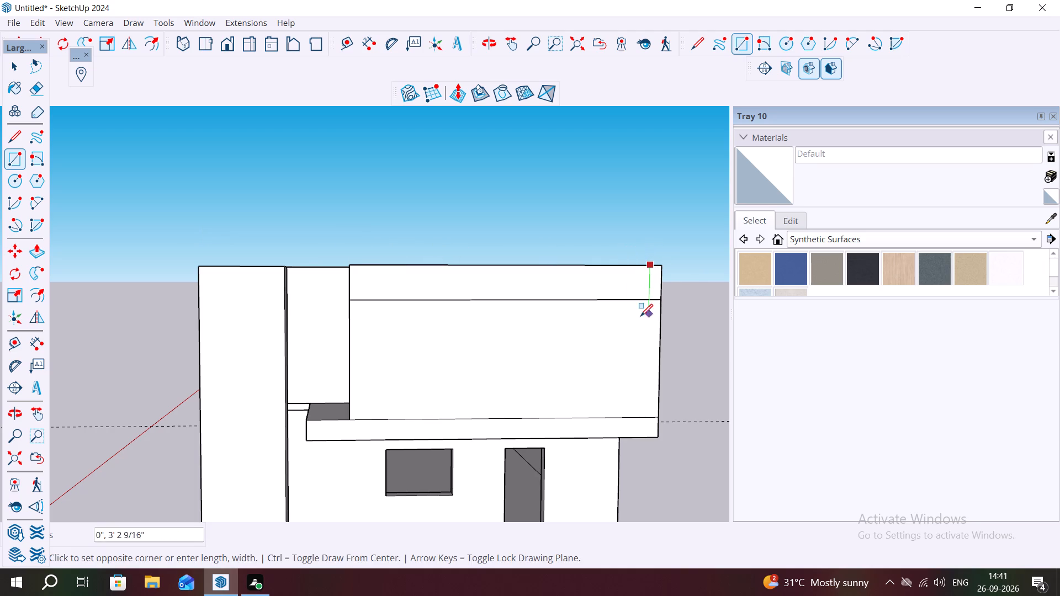
click(8, 156)
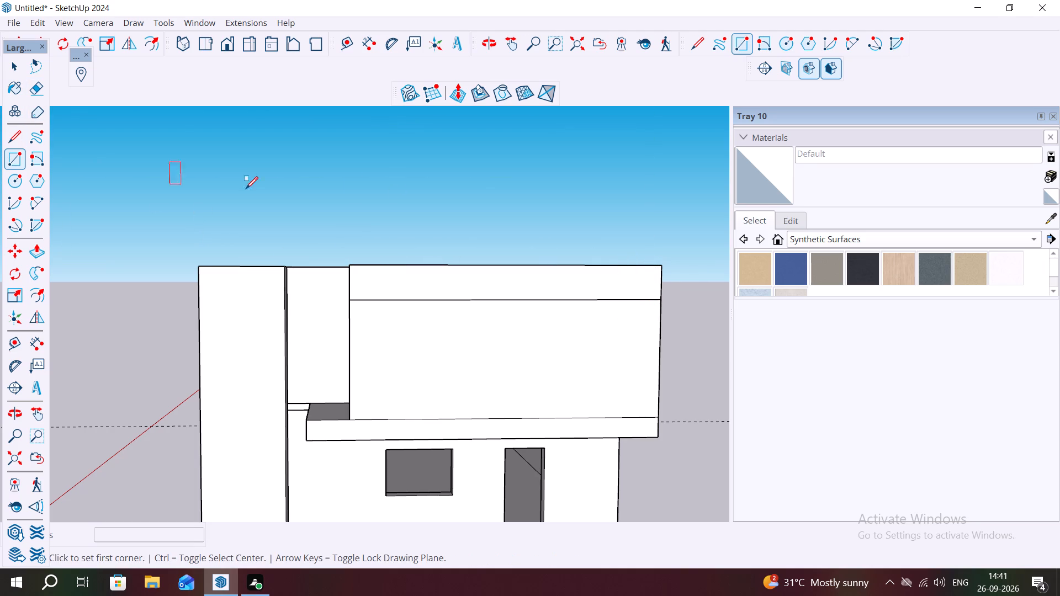
click(659, 267)
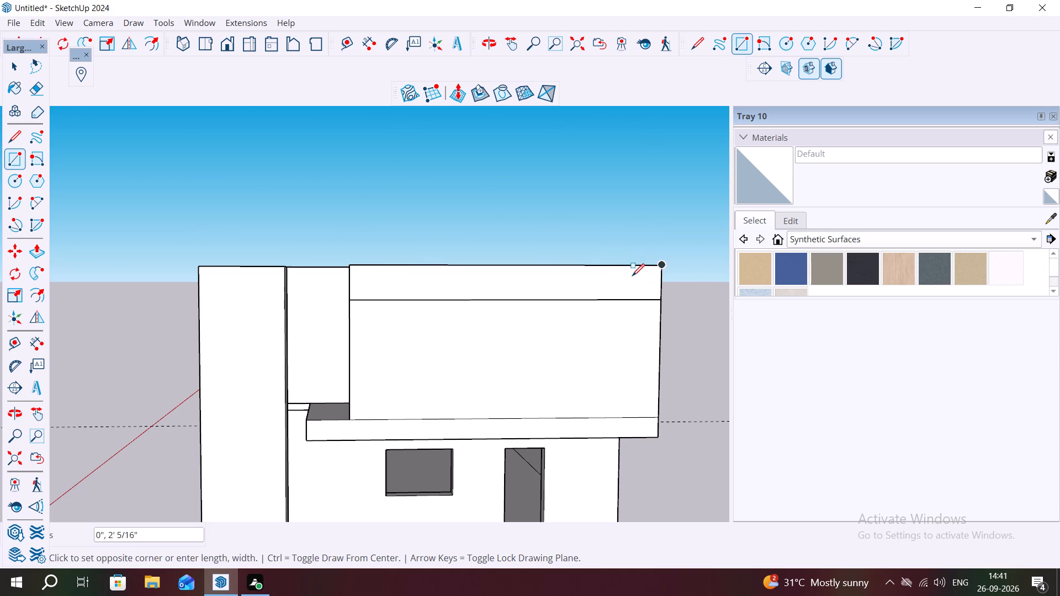
click(627, 416)
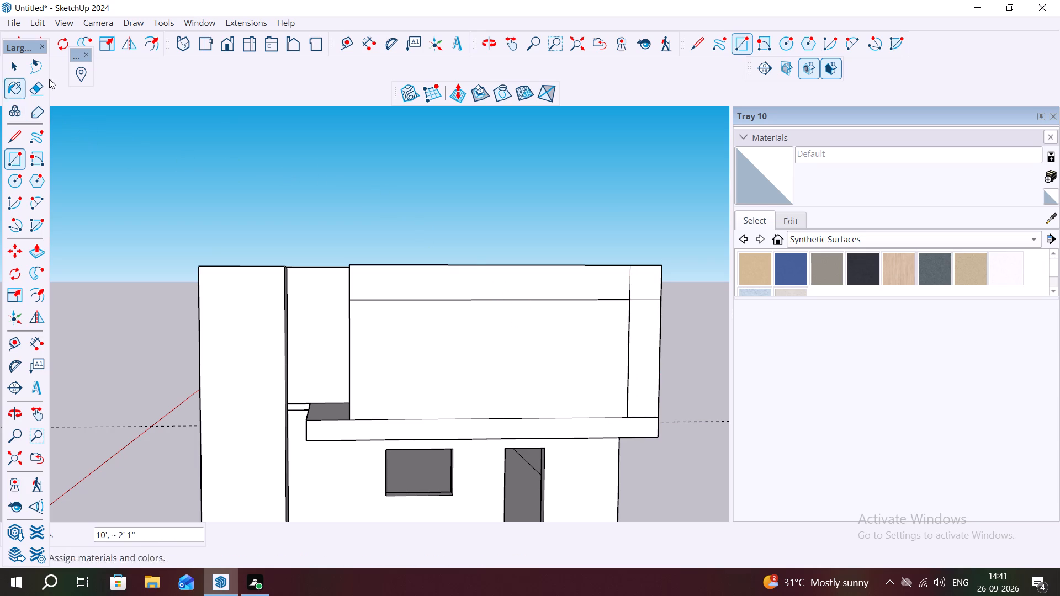
key(Escape)
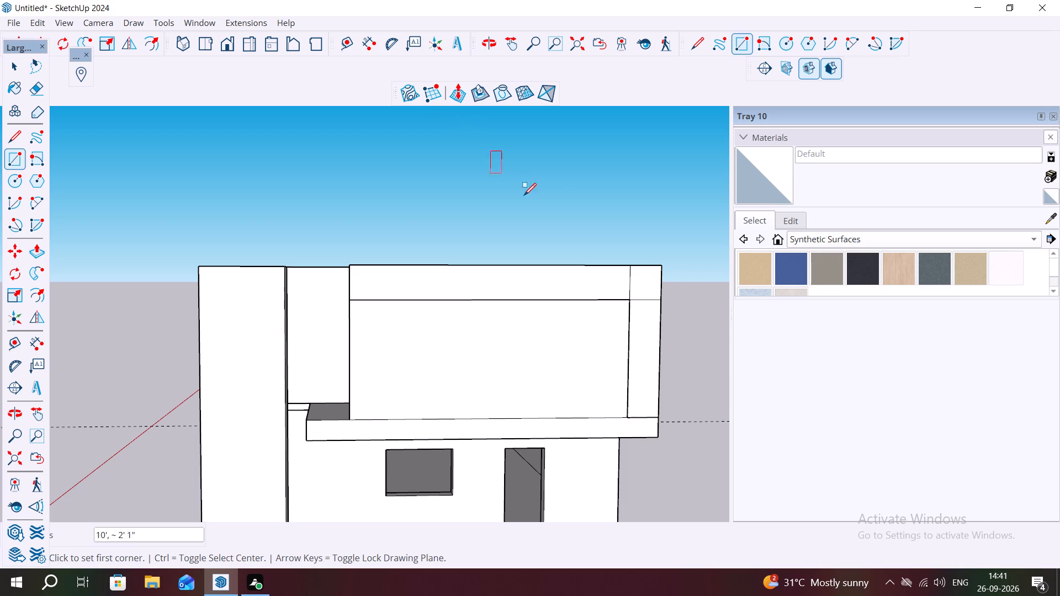
Delete the two edges dividing the corner where the panel's top band meets its outer vertical band.
click(11, 63)
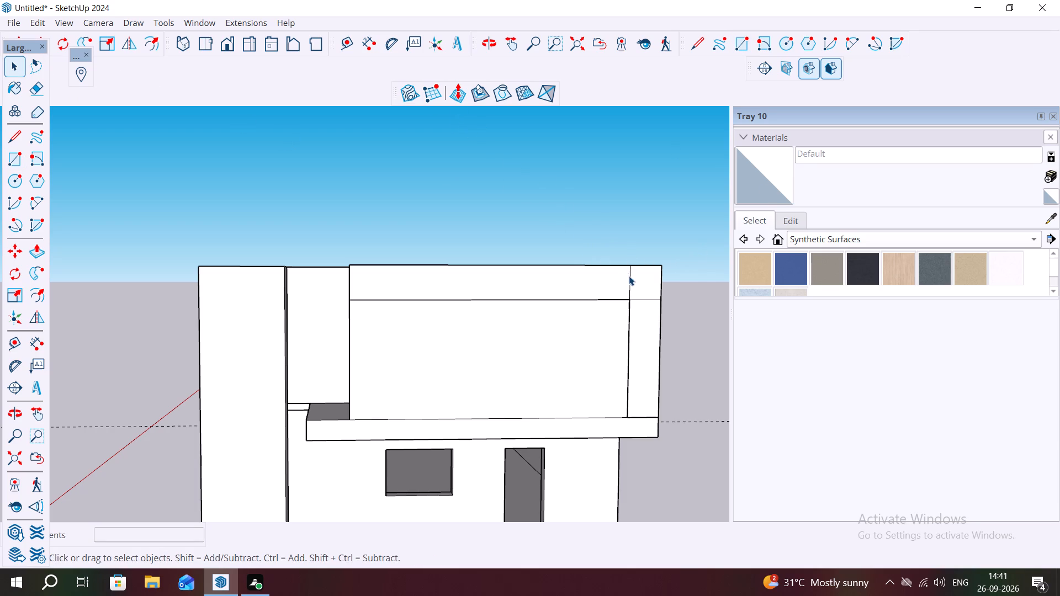
click(629, 278)
key(Delete)
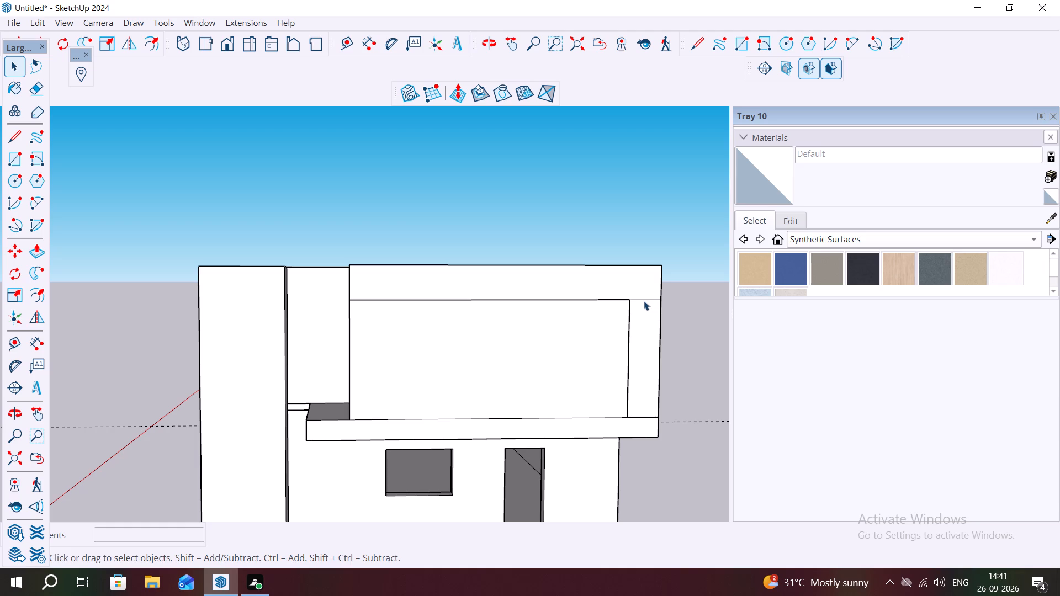
click(643, 298)
click(643, 297)
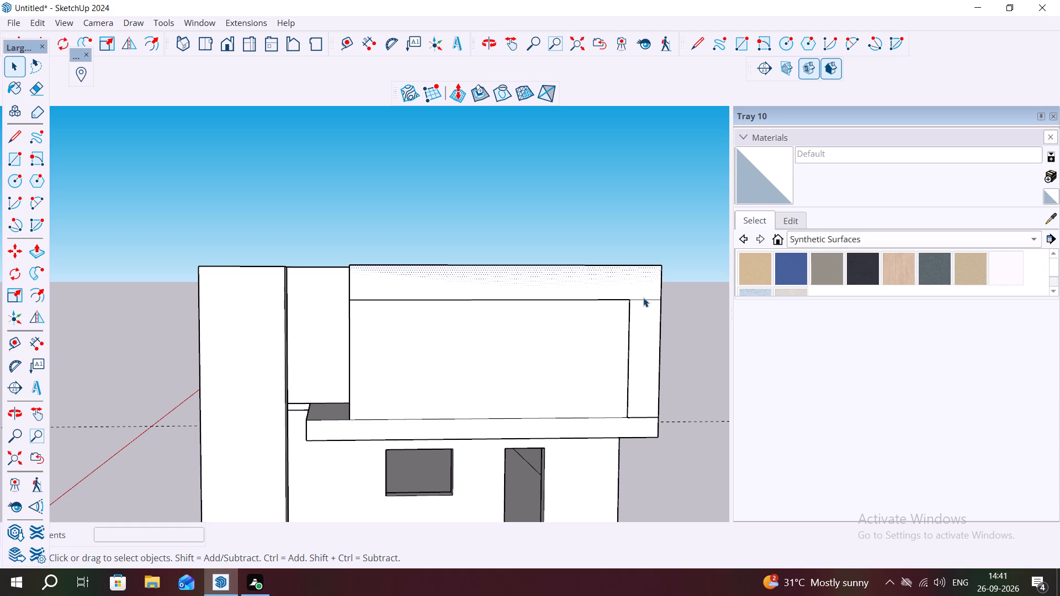
click(642, 297)
key(Delete)
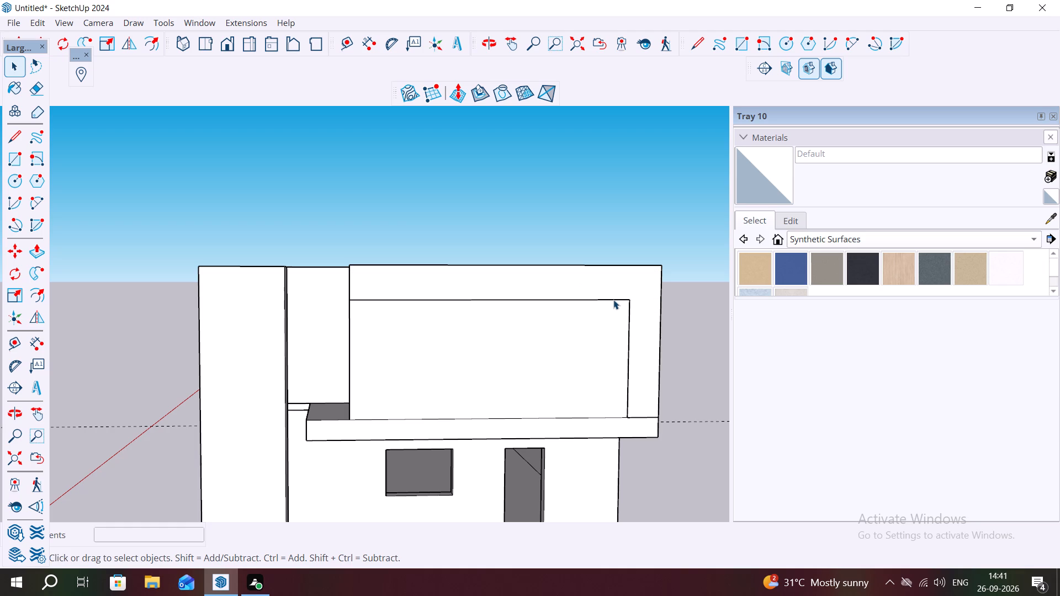
Draw a tangent arc of about 1' 1" radius rounding the lower corner at the top band's inner end.
click(348, 374)
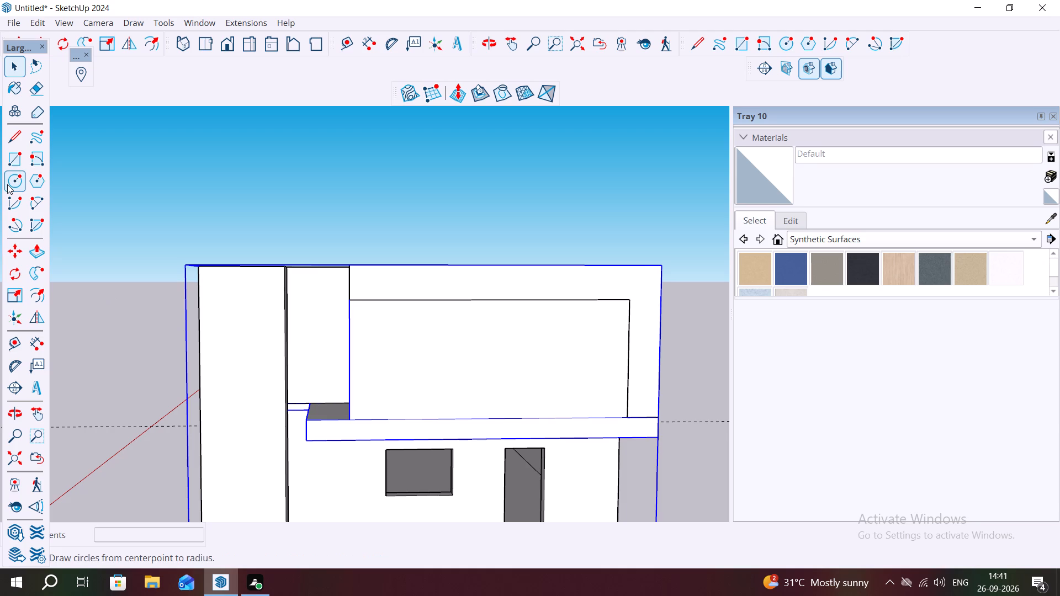
click(36, 156)
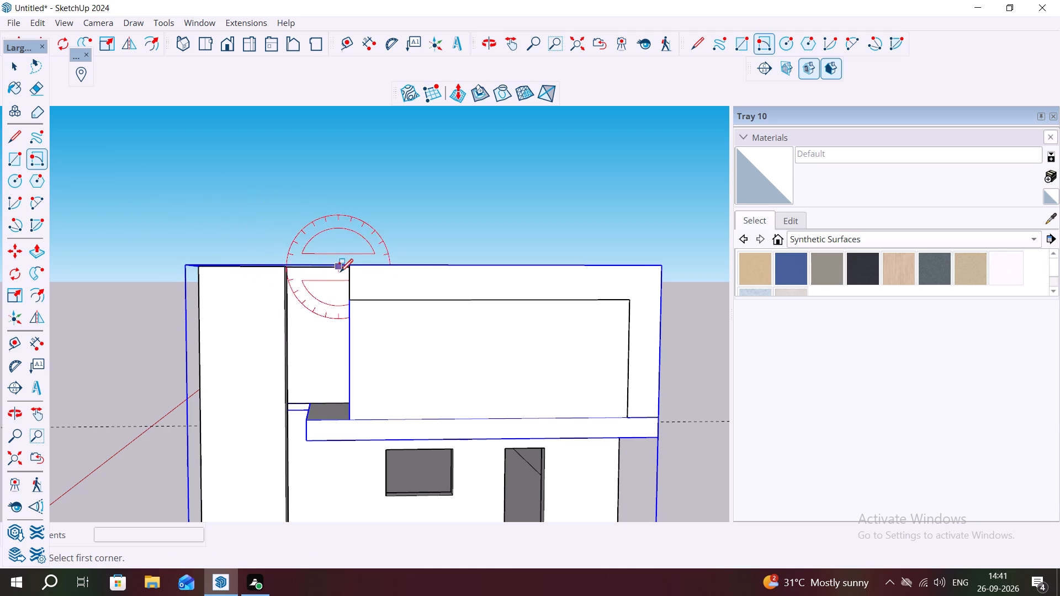
click(32, 201)
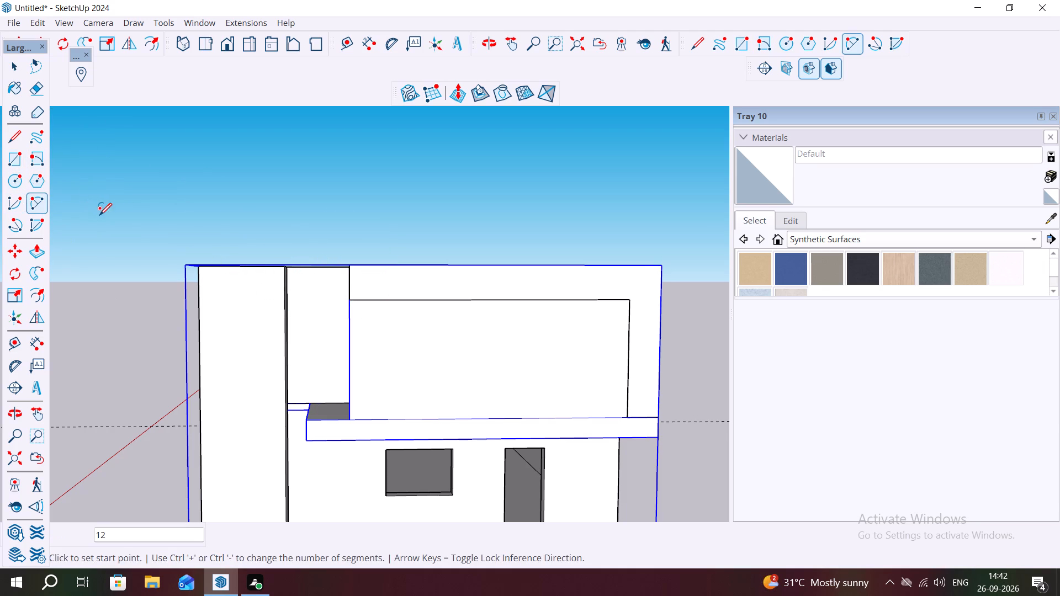
click(349, 282)
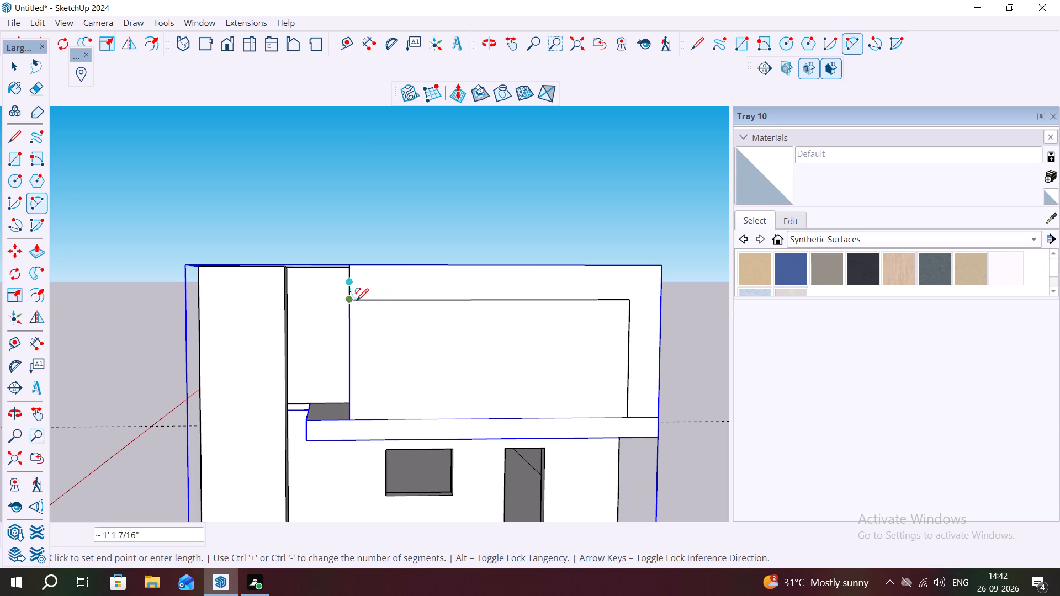
click(367, 302)
scroll(356, 300, up, 3)
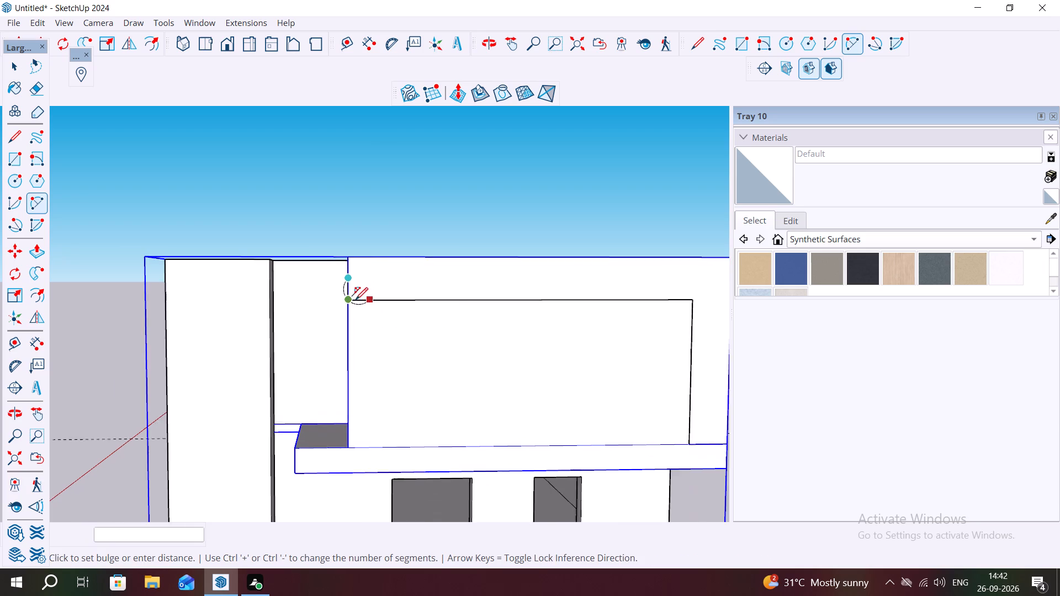
scroll(356, 300, up, 2)
click(367, 295)
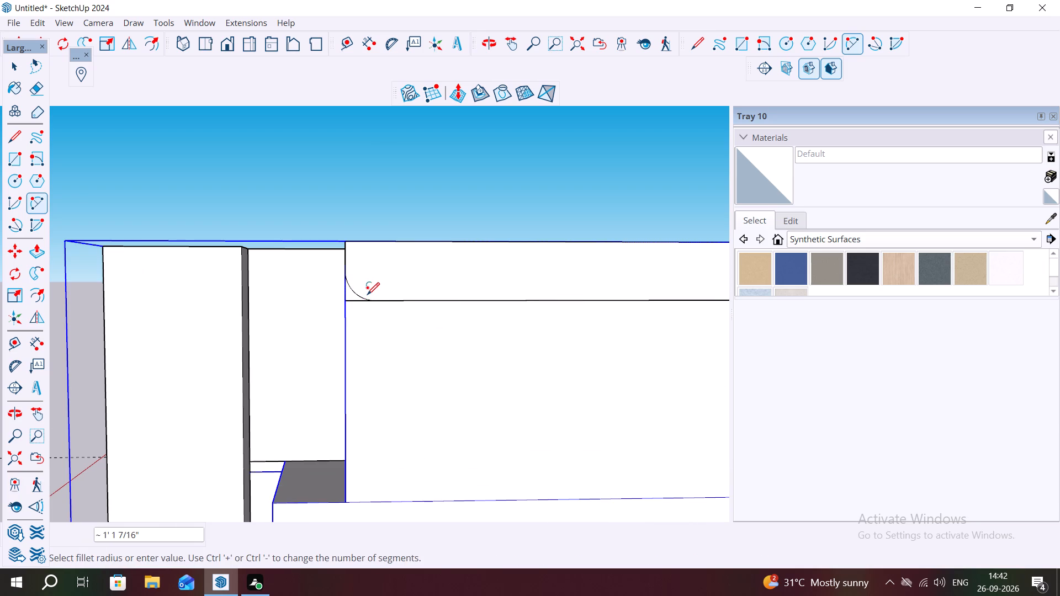
Draw a tangent arc of about 2' radius at the inner corner between the top band and the outer vertical band.
scroll(177, 353, down, 1)
scroll(41, 317, down, 2)
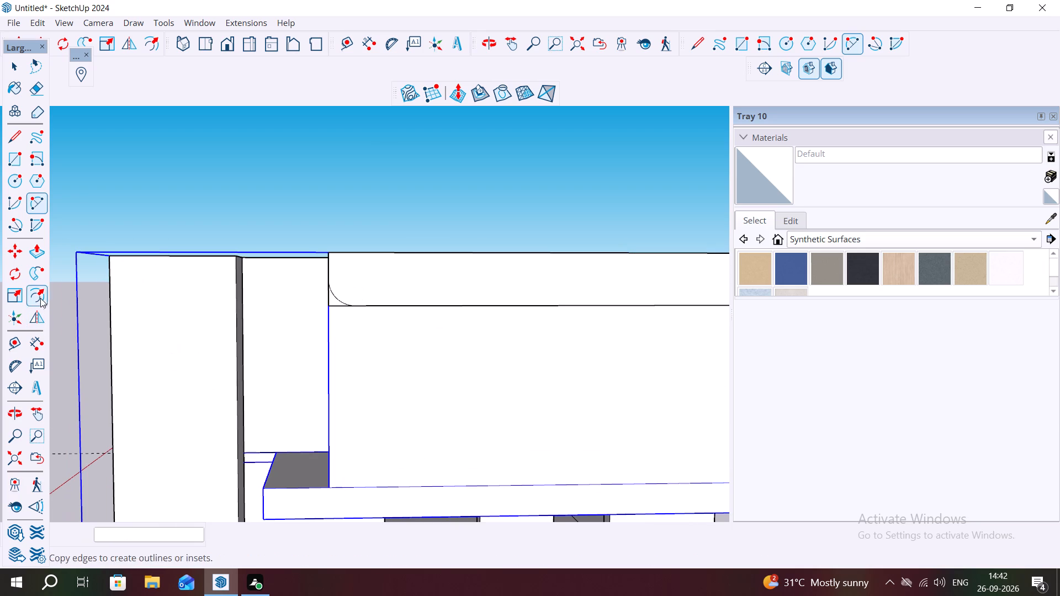
scroll(192, 270, down, 2)
scroll(162, 250, up, 1)
scroll(162, 246, down, 1)
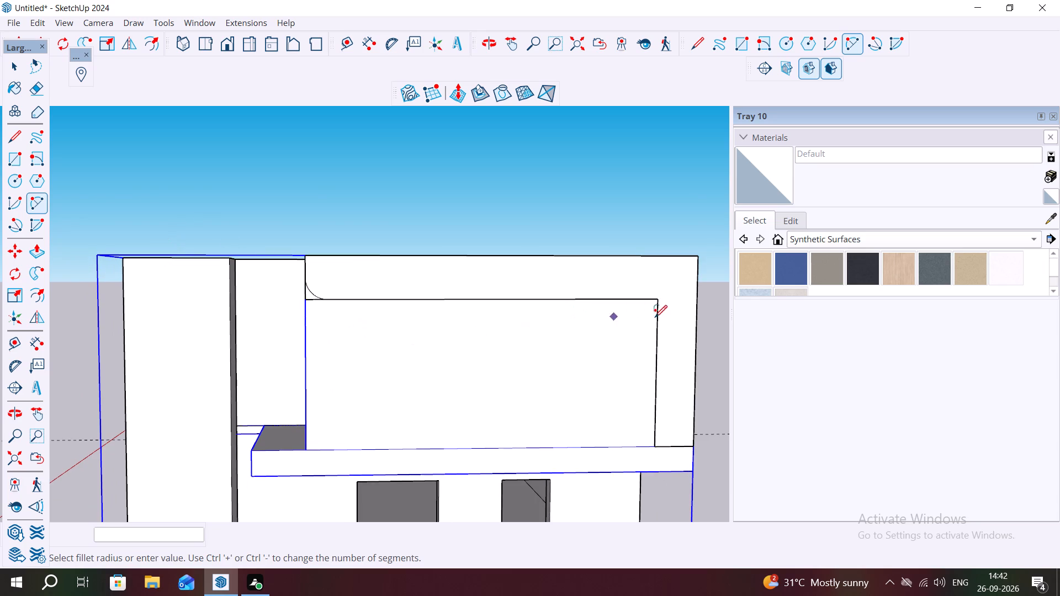
click(619, 301)
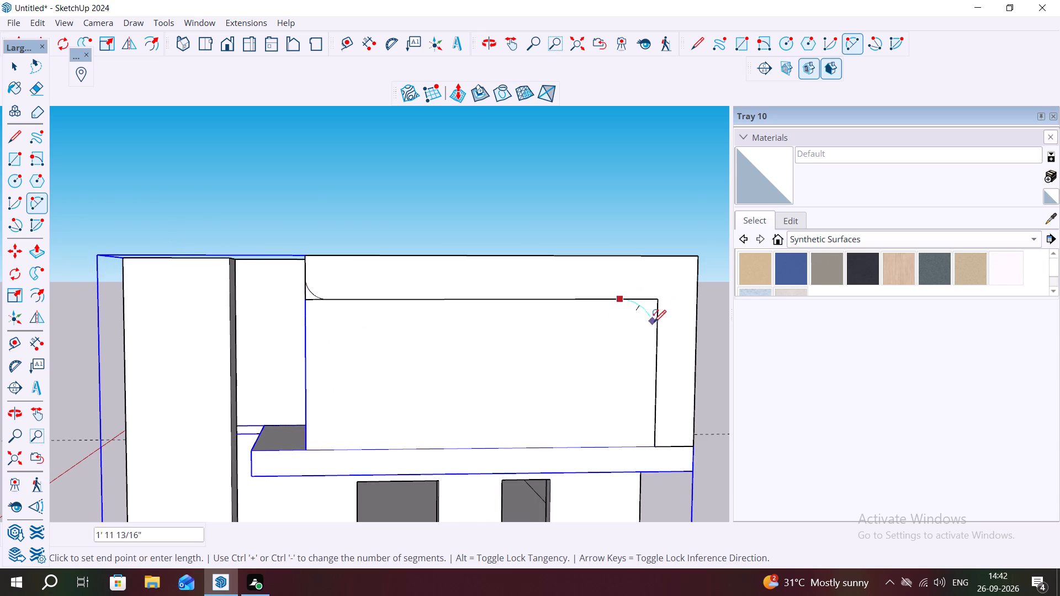
click(654, 341)
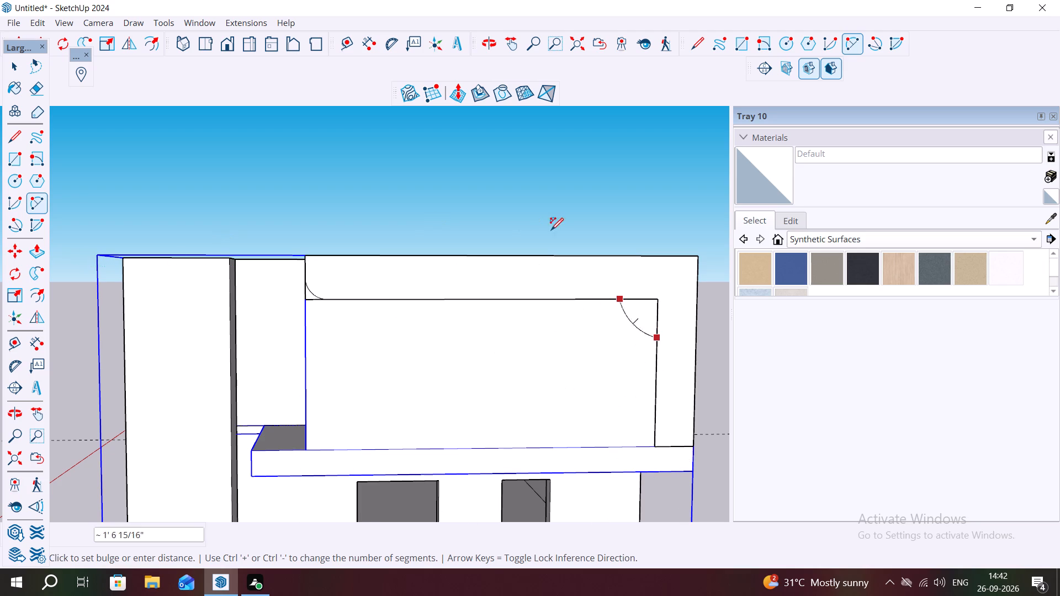
click(618, 285)
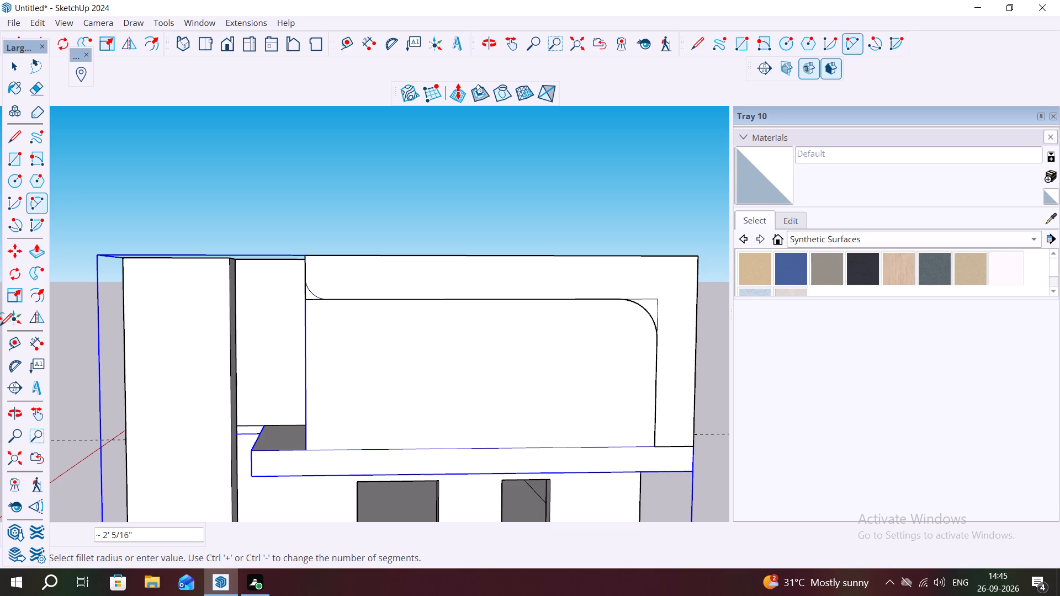
Delete the leftover straight edge below the small arc at the top band's inner end.
scroll(0, 326, up, 1)
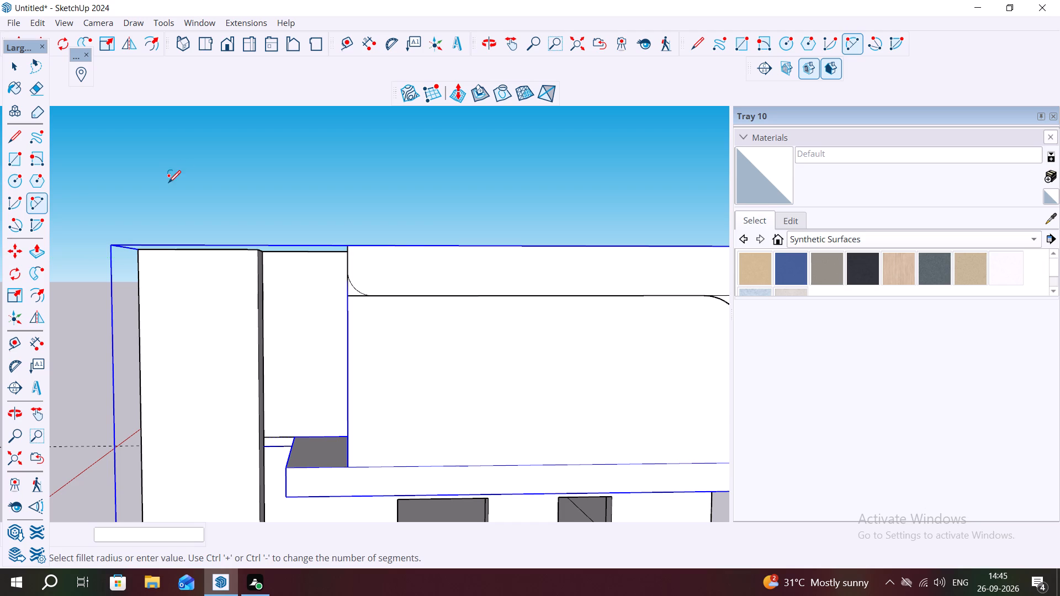
key(Escape)
key(space)
scroll(341, 285, down, 1)
scroll(341, 285, up, 2)
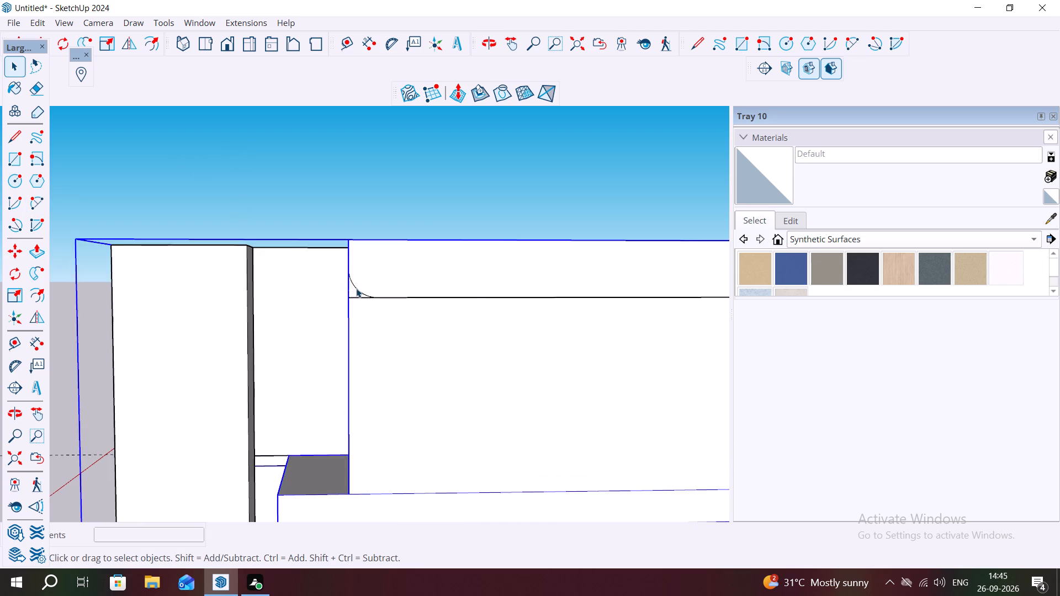
scroll(356, 288, up, 2)
click(358, 300)
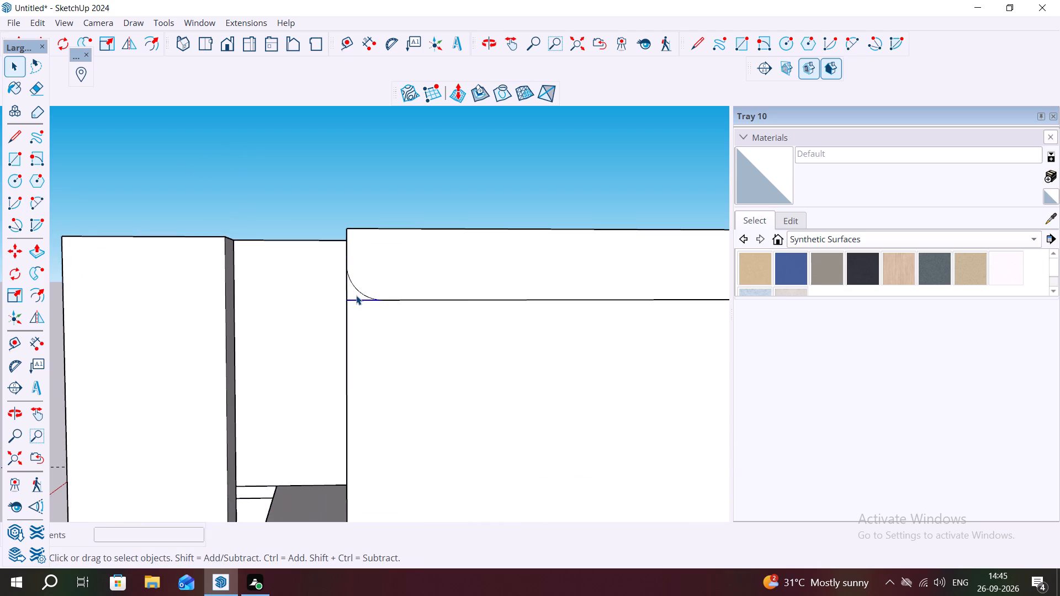
key(Delete)
scroll(344, 275, up, 2)
Delete the two leftover straight edges outside the large arc at the frame's inner corner.
scroll(311, 258, down, 5)
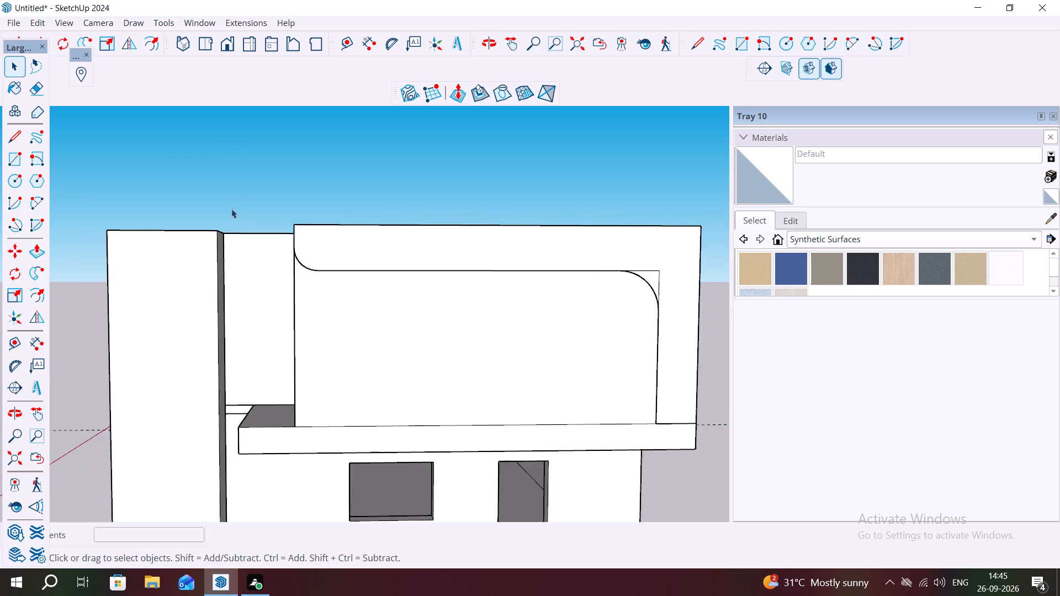
scroll(231, 209, down, 1)
scroll(231, 209, up, 1)
scroll(231, 209, down, 1)
scroll(231, 208, up, 1)
click(661, 272)
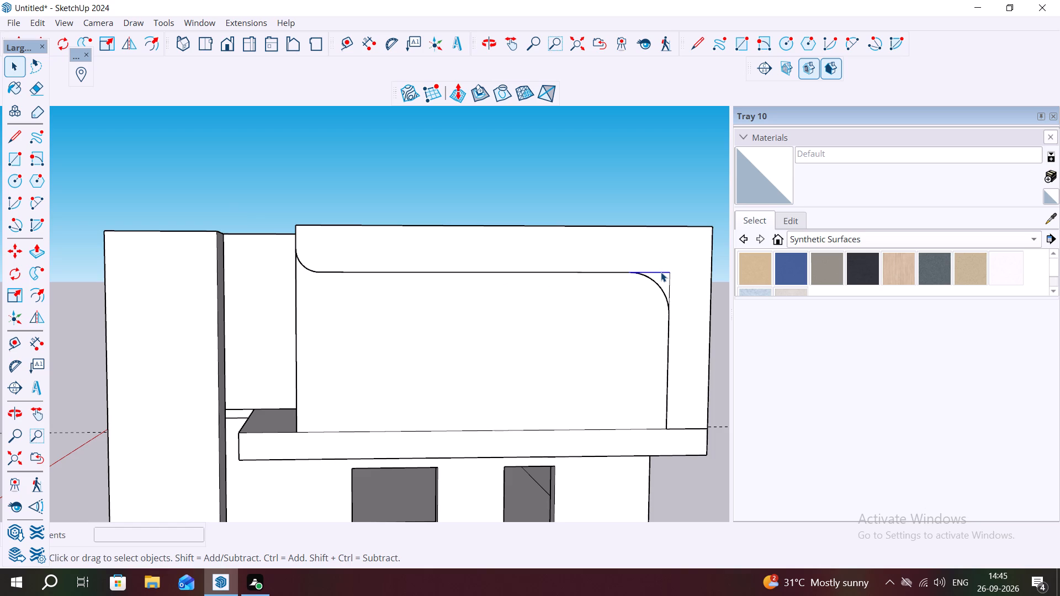
key(Delete)
click(669, 278)
key(Delete)
Cut the balcony group with its slab and full front panel out of the model, keeping the rounded frame face.
click(544, 317)
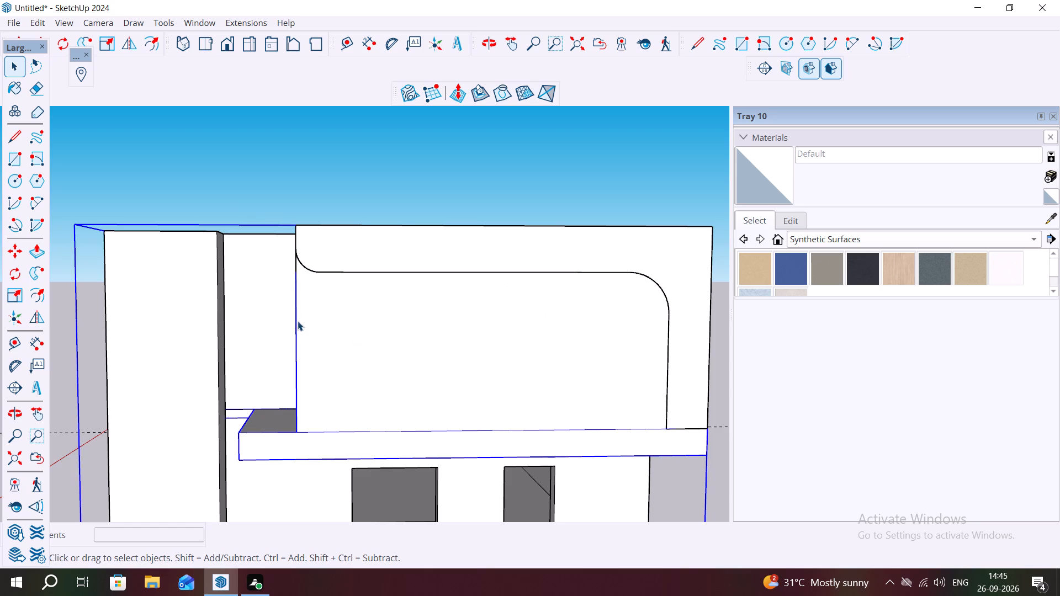
double_click(299, 321)
double_click(336, 327)
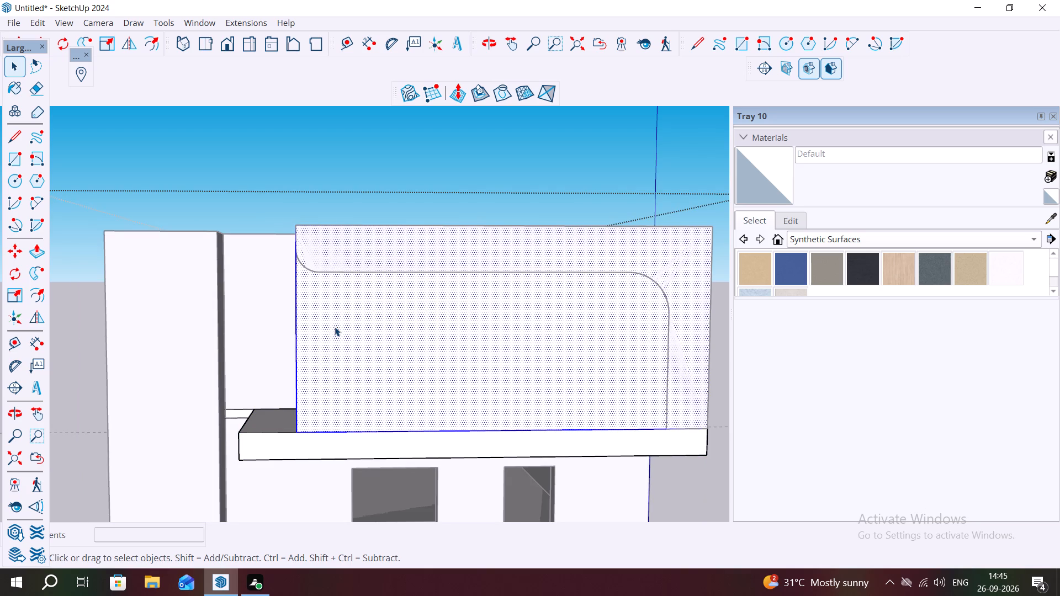
click(333, 327)
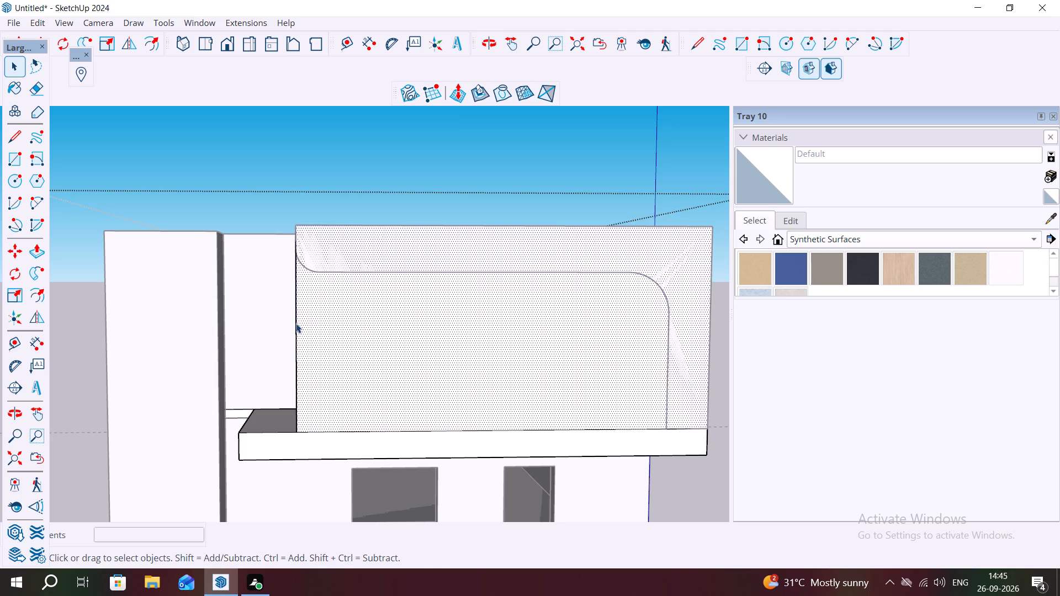
key(Escape)
click(296, 324)
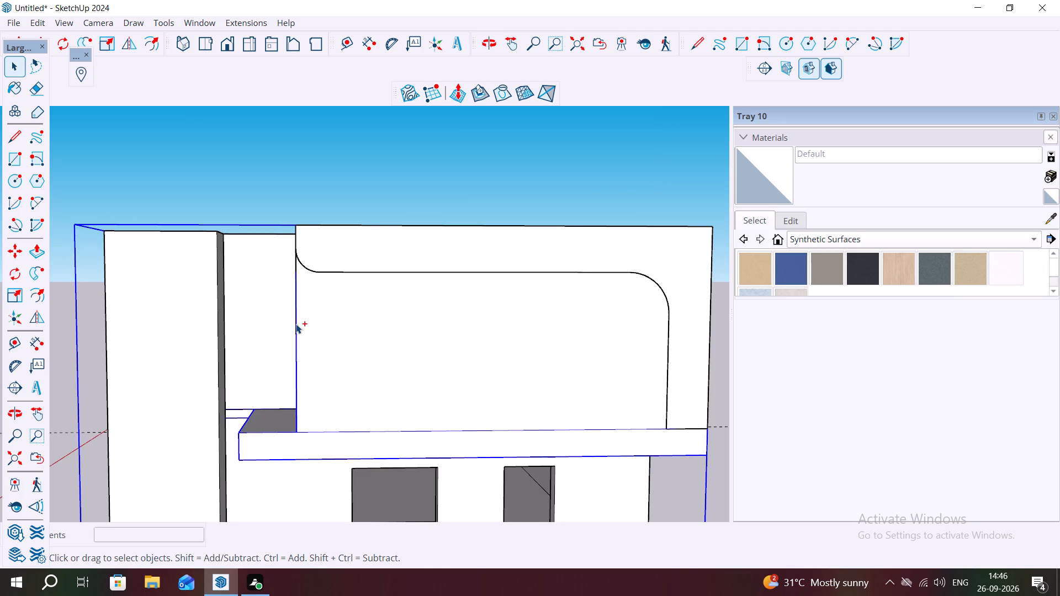
key(ctrl+x)
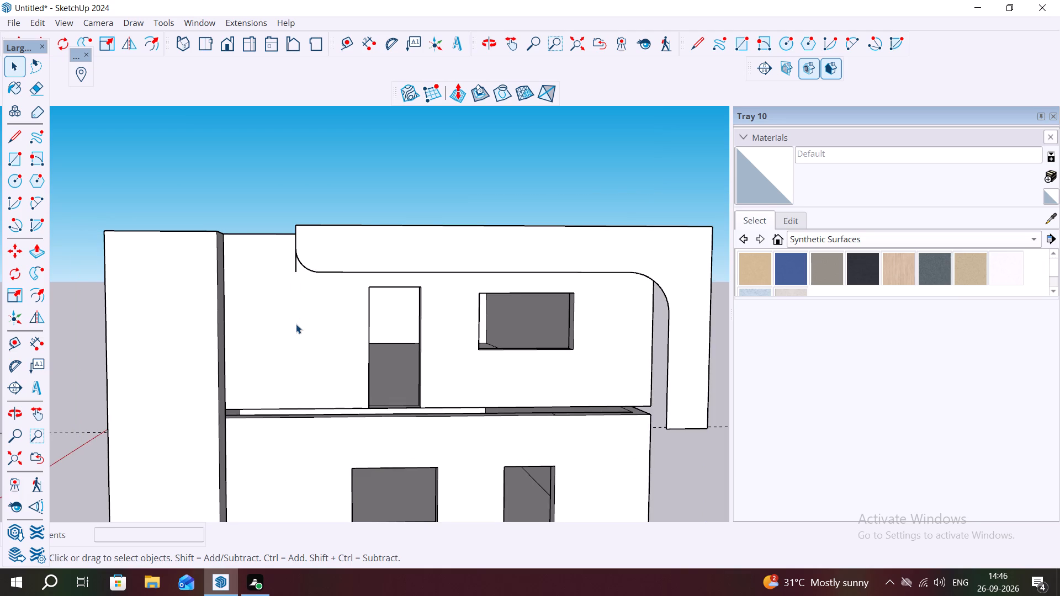
Delete the stray vertical edge hanging below the rounded free end of the frame's top band.
middle_drag(304, 293, 336, 473)
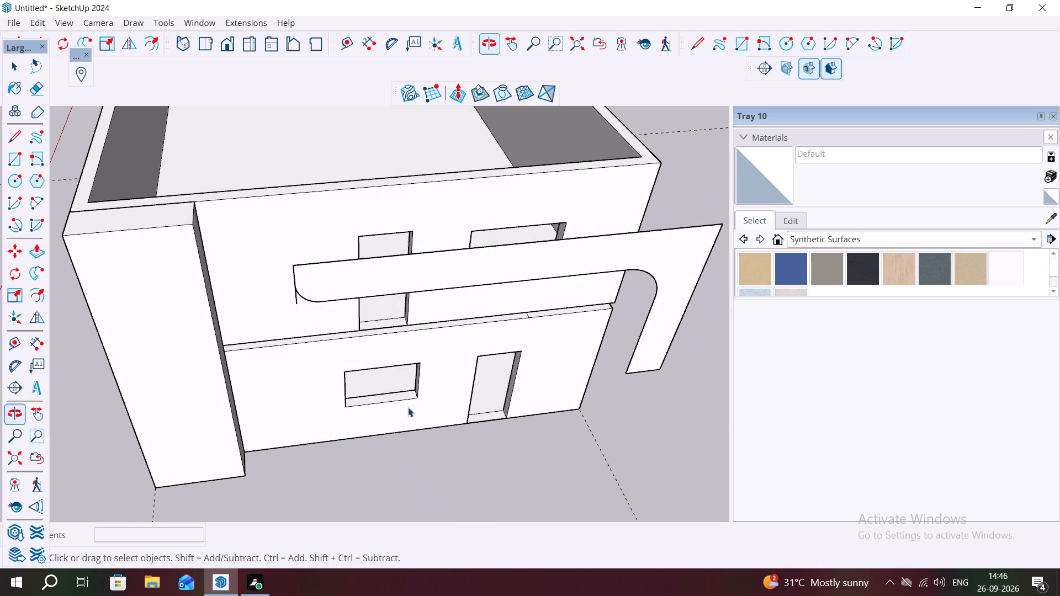
scroll(443, 325, down, 1)
scroll(308, 299, up, 7)
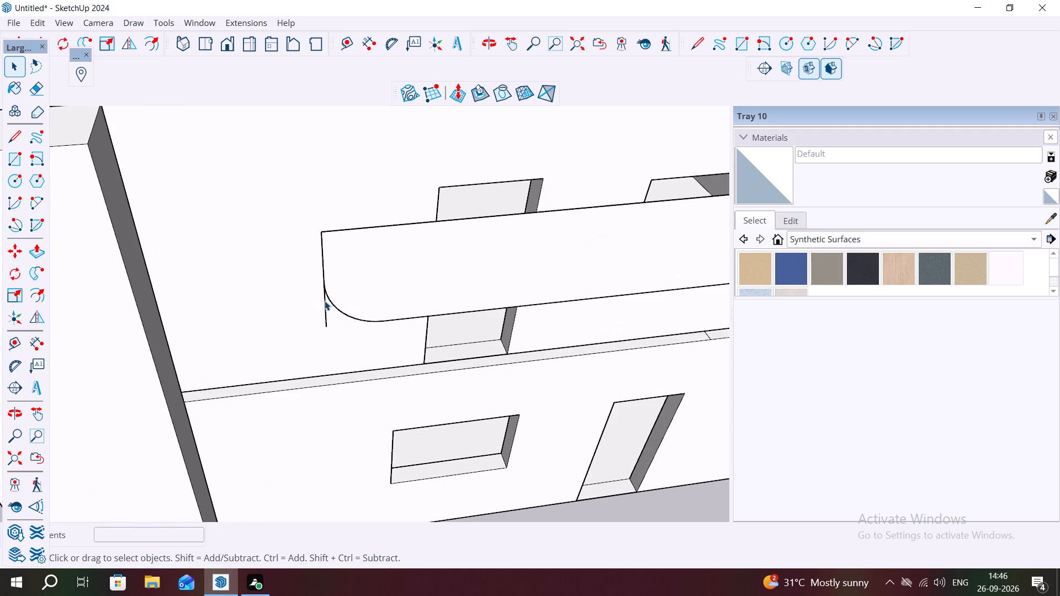
click(324, 301)
key(Delete)
Push/Pull the rounded L-shaped frame face about 5' 10 15/16" back to the upper-storey front wall.
scroll(202, 293, down, 3)
scroll(93, 246, up, 1)
scroll(94, 247, down, 8)
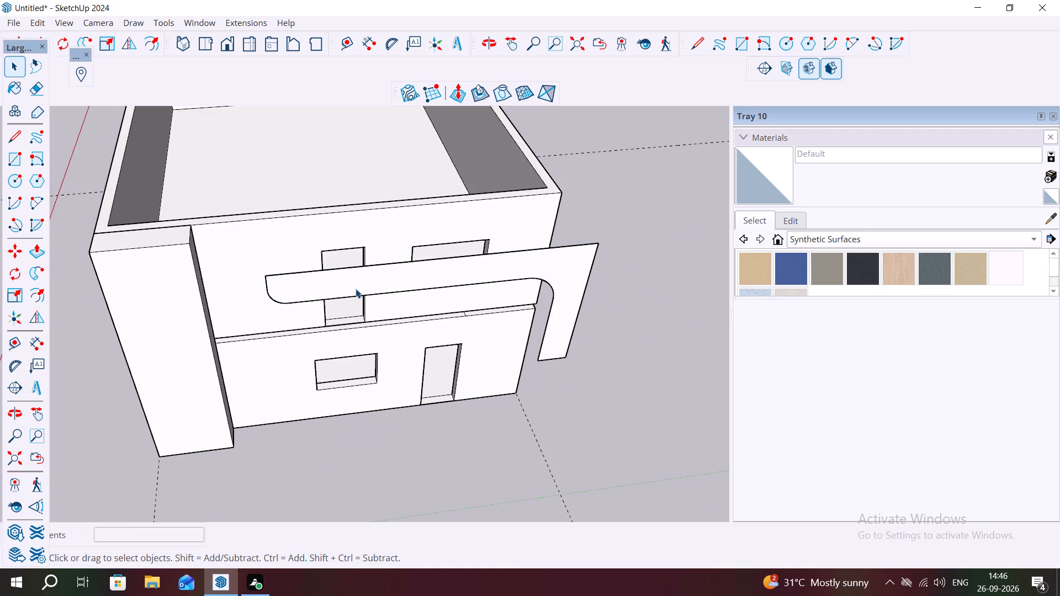
click(356, 289)
key(p)
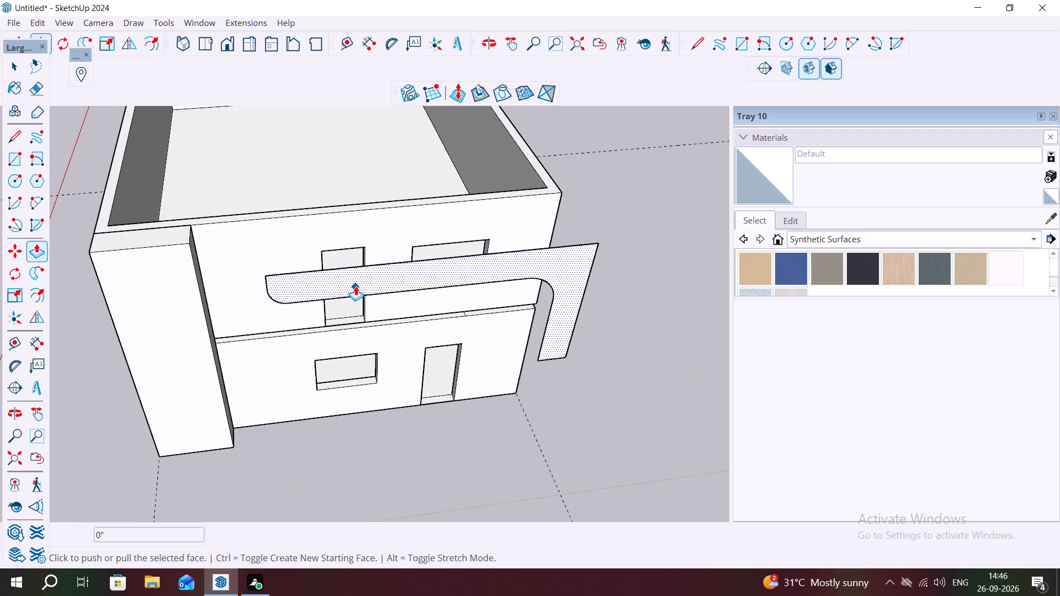
click(352, 284)
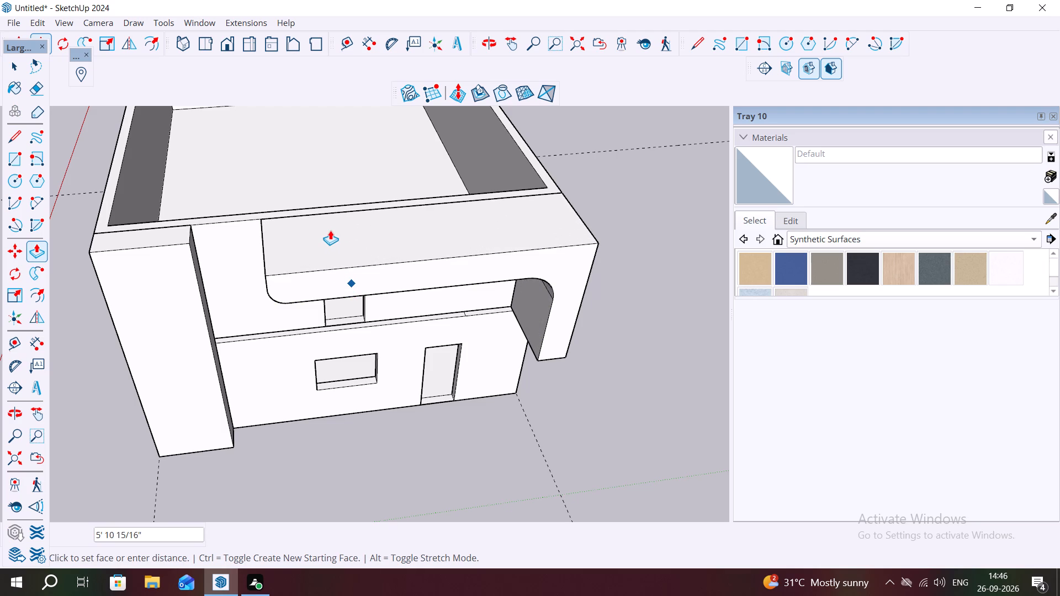
click(330, 230)
middle_drag(451, 316, 391, 173)
middle_drag(449, 296, 439, 251)
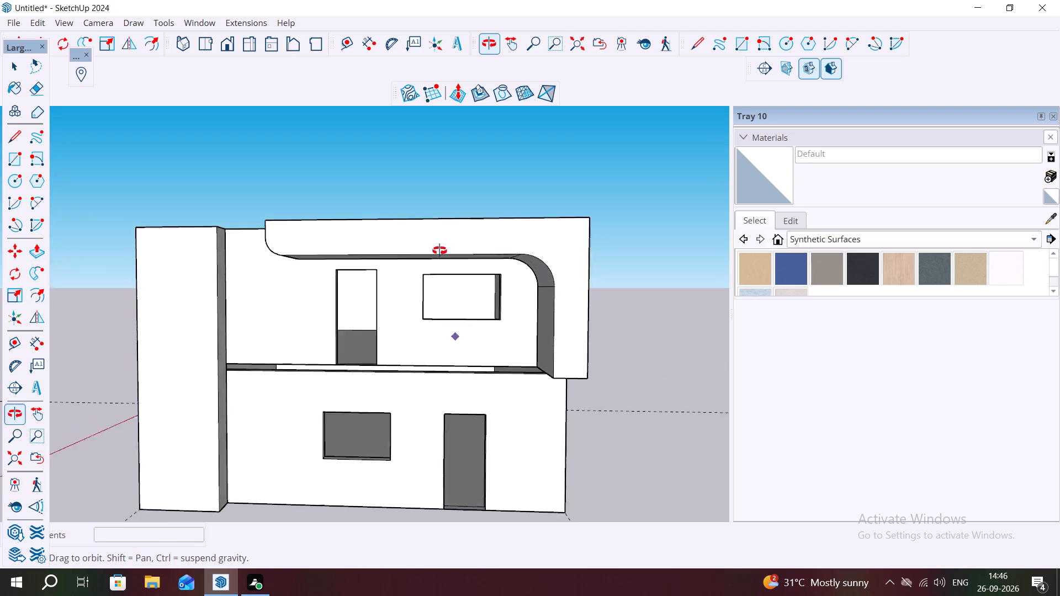
middle_drag(439, 251, 434, 251)
scroll(423, 289, down, 2)
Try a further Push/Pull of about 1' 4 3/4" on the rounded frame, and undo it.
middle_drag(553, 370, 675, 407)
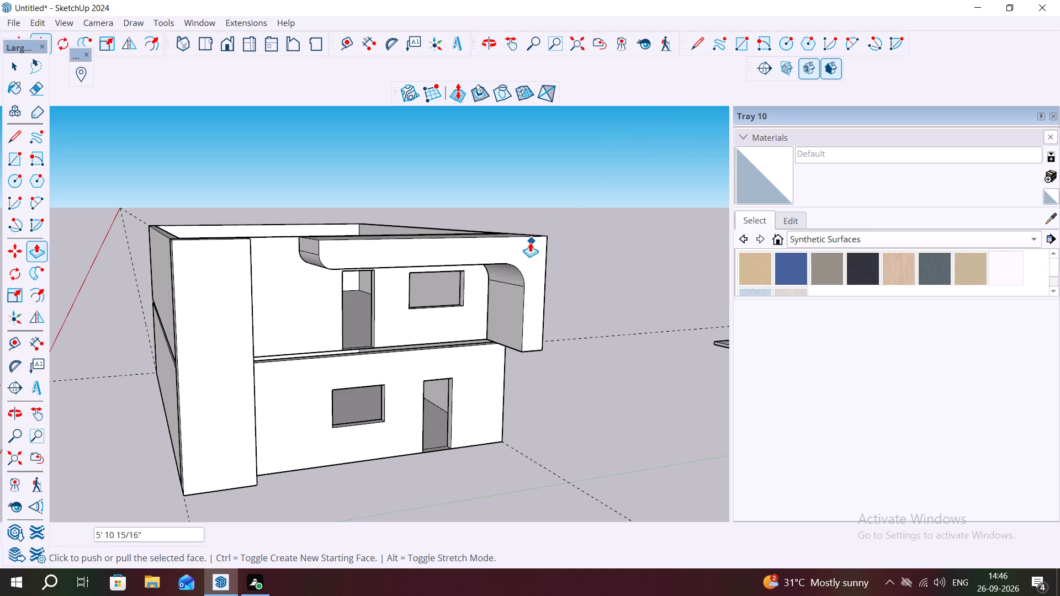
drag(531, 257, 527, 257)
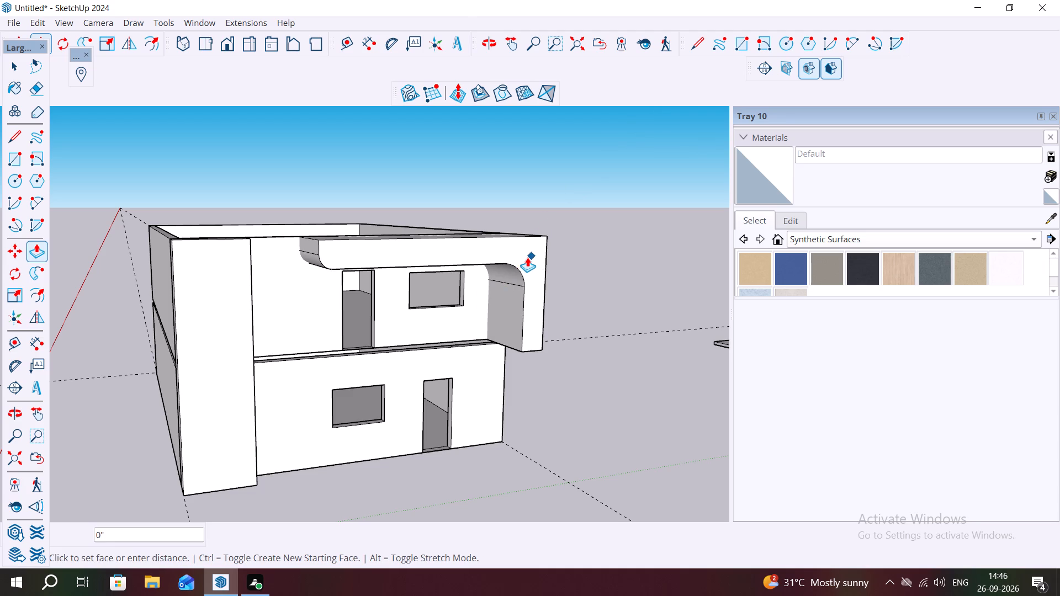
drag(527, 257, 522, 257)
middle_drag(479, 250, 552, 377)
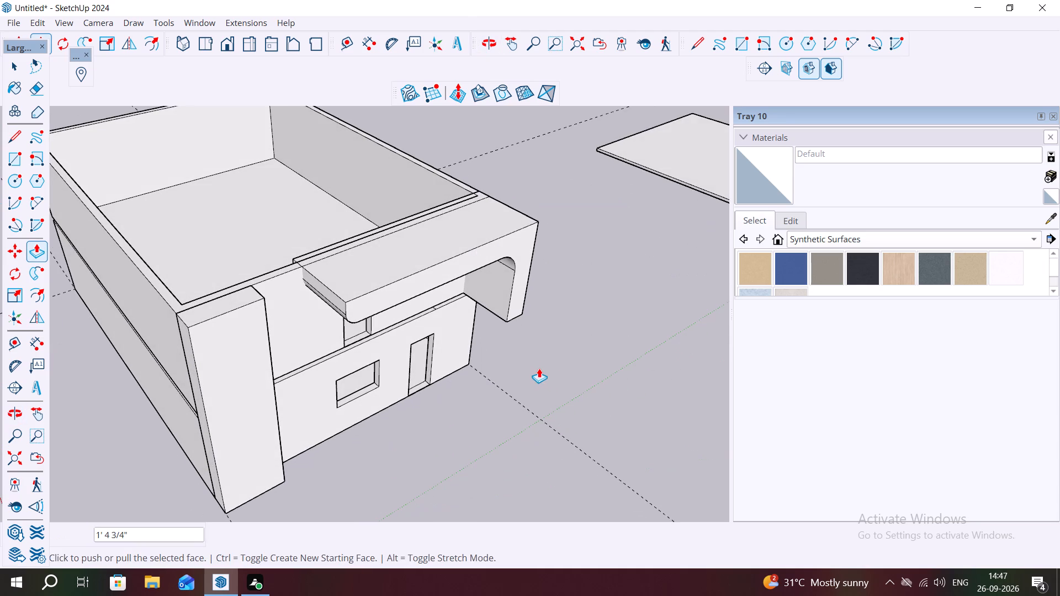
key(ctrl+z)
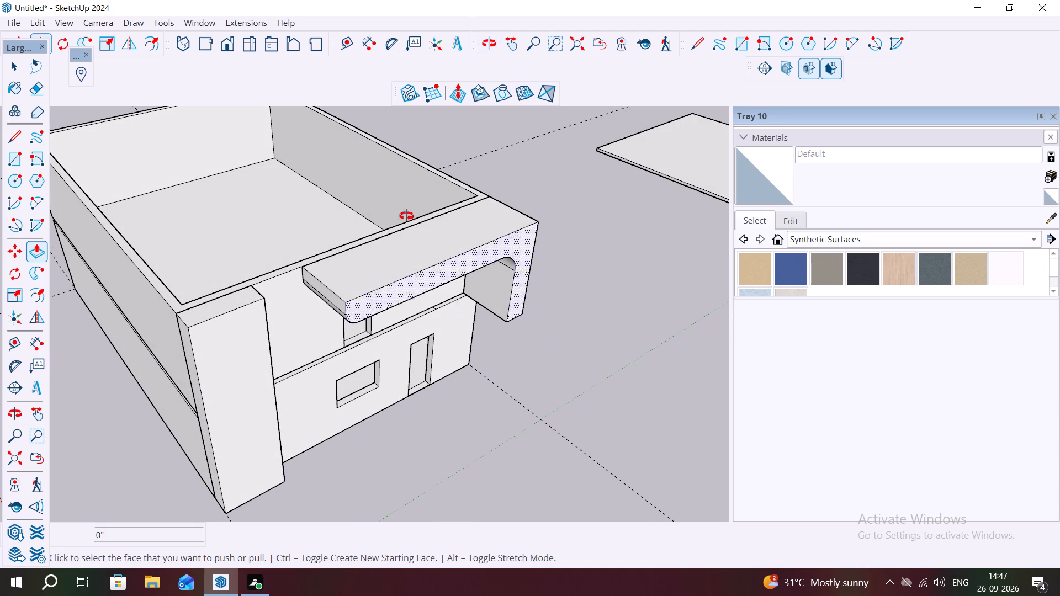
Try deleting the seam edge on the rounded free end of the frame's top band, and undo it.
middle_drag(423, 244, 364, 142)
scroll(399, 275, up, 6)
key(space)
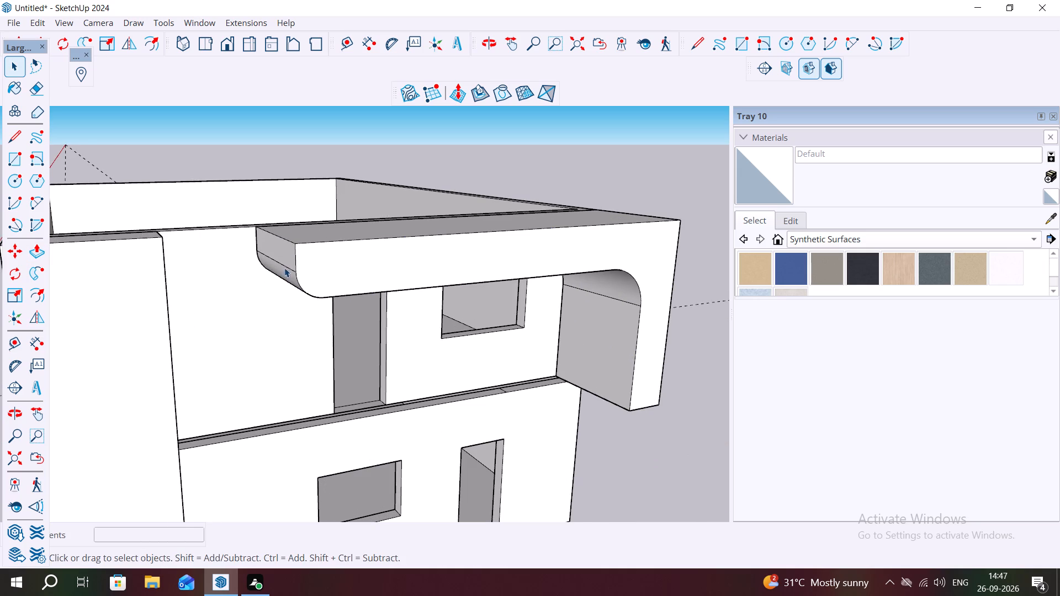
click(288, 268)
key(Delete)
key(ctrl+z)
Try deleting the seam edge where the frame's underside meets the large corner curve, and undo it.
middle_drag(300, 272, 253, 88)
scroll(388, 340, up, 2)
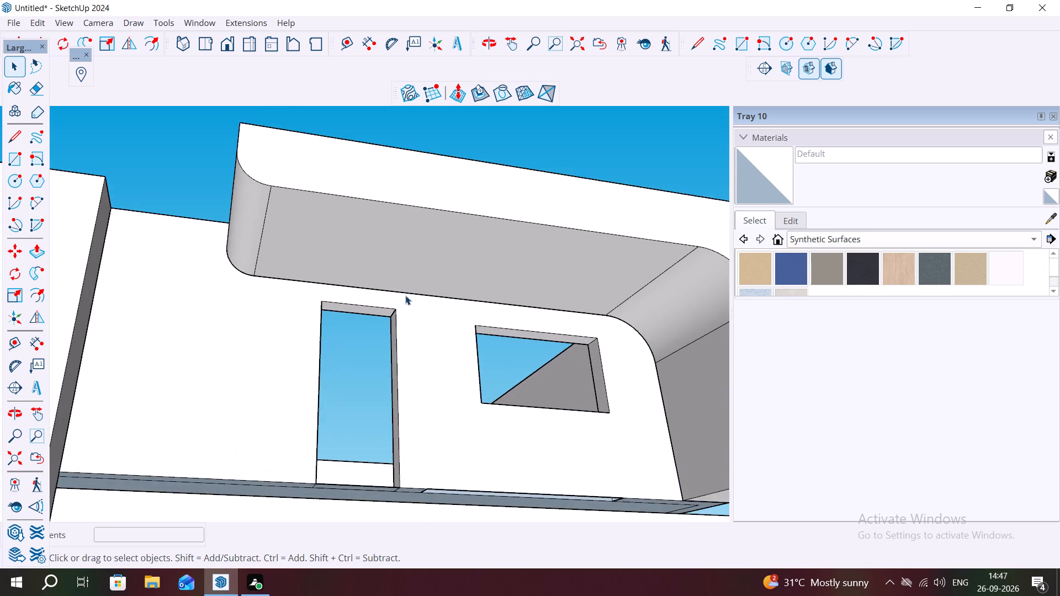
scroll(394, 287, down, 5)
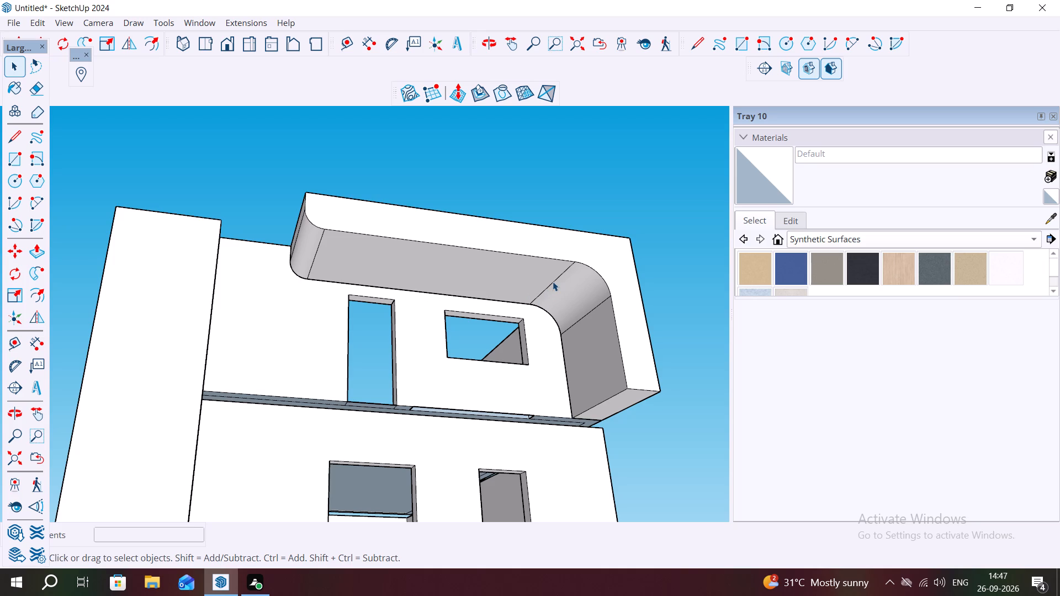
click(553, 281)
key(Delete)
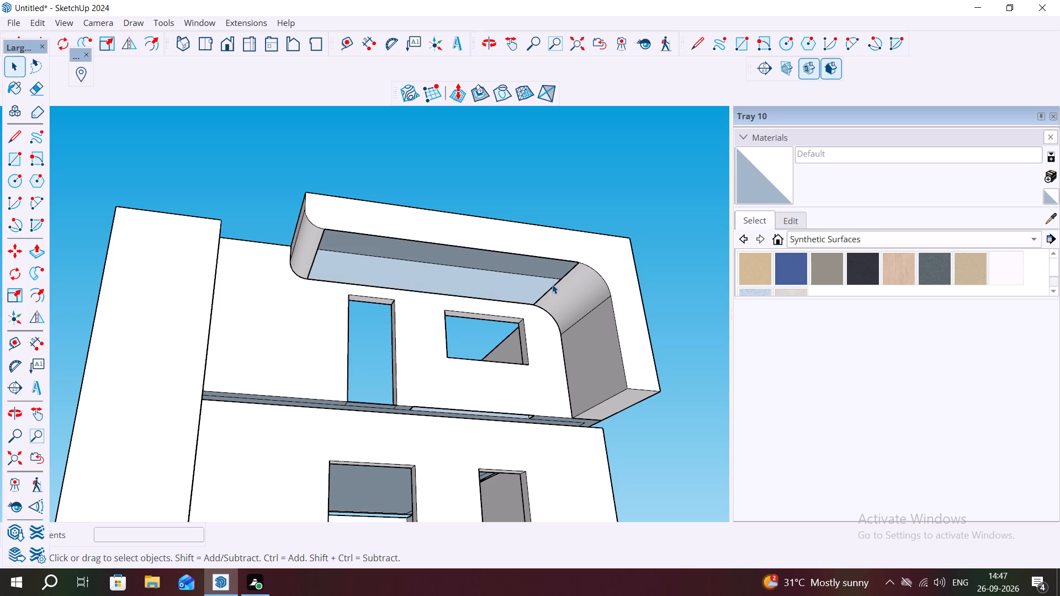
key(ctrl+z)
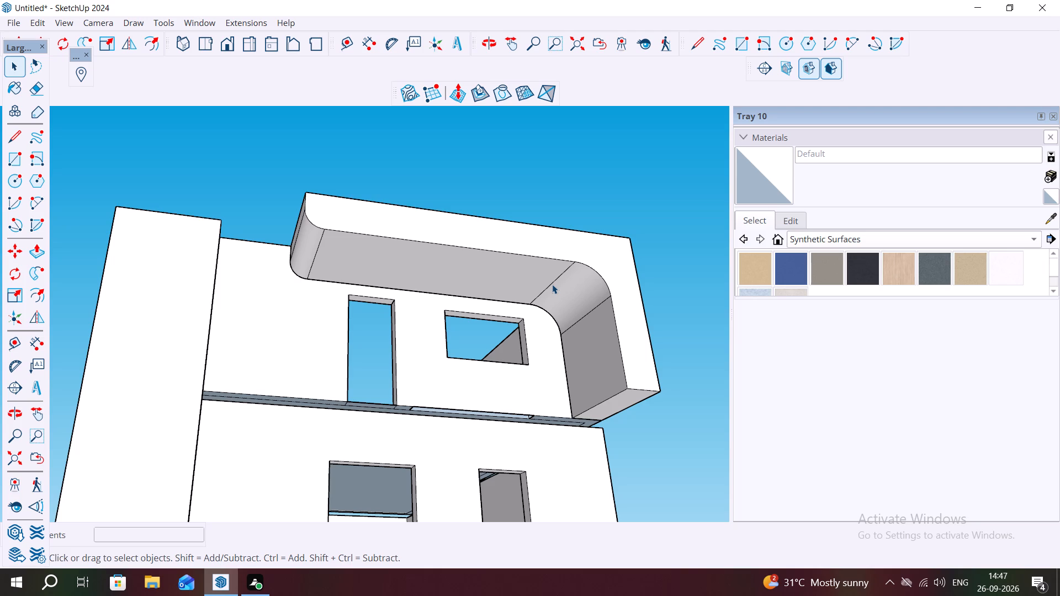
Examine the joint between the two storeys and the extruded frame from the front, side, above and below.
middle_drag(611, 259, 611, 258)
middle_drag(611, 258, 612, 339)
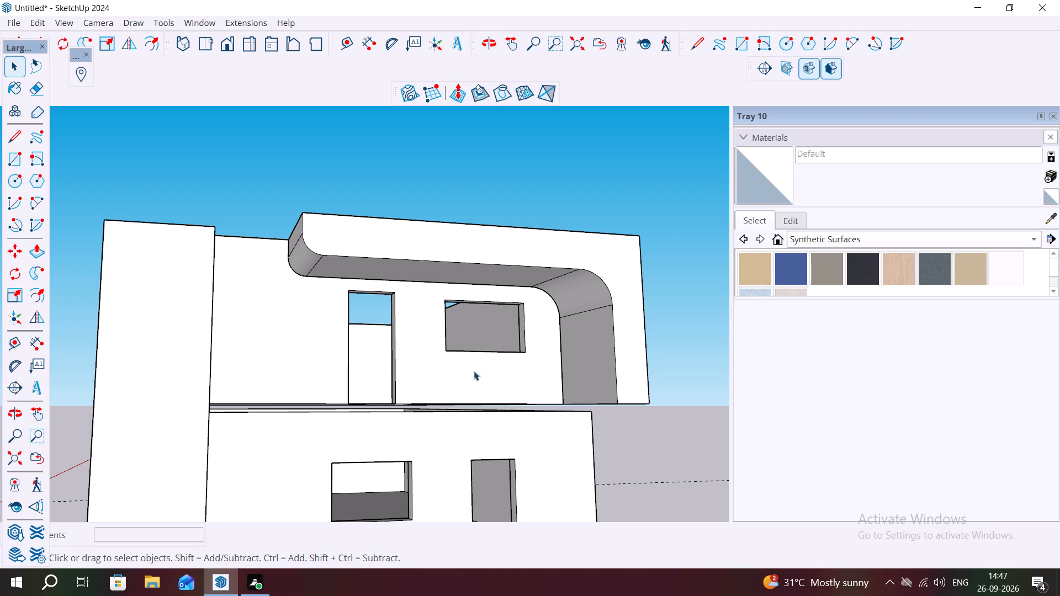
middle_drag(469, 384, 456, 476)
scroll(496, 393, up, 7)
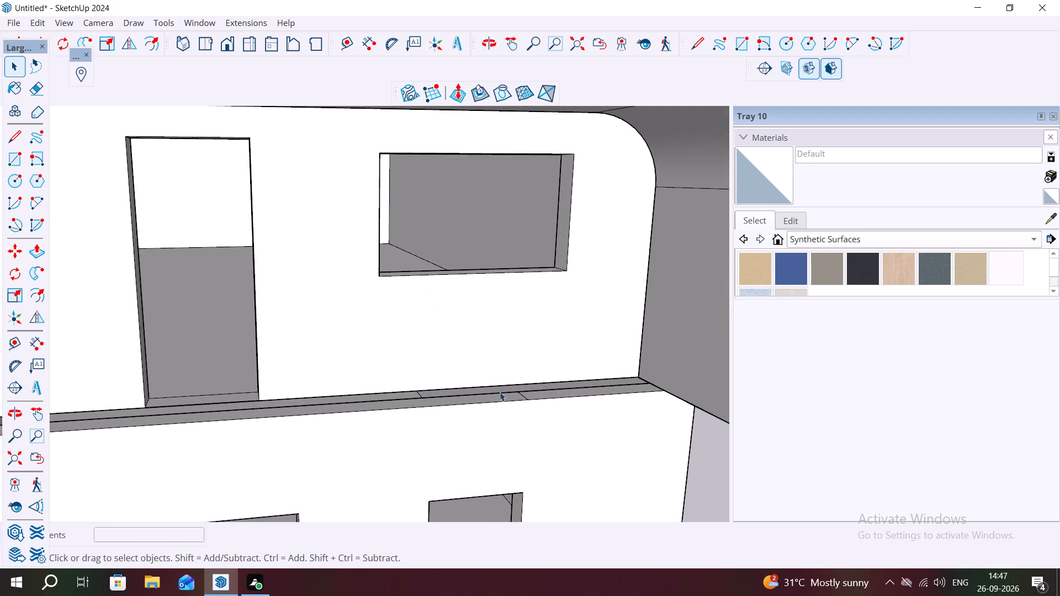
scroll(500, 392, up, 2)
middle_drag(500, 392, 478, 411)
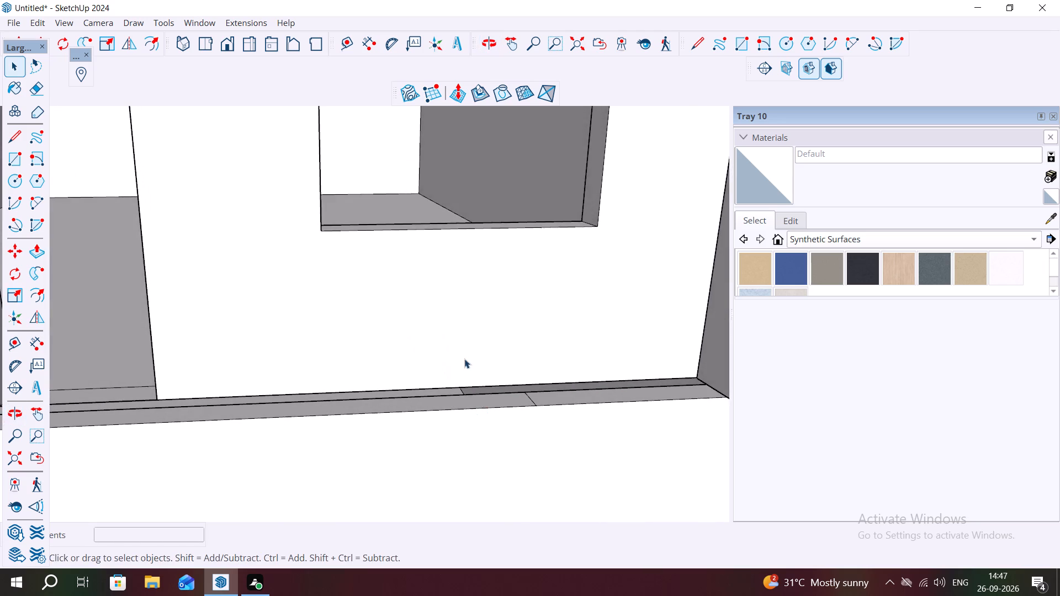
scroll(459, 349, down, 10)
middle_drag(282, 397, 218, 263)
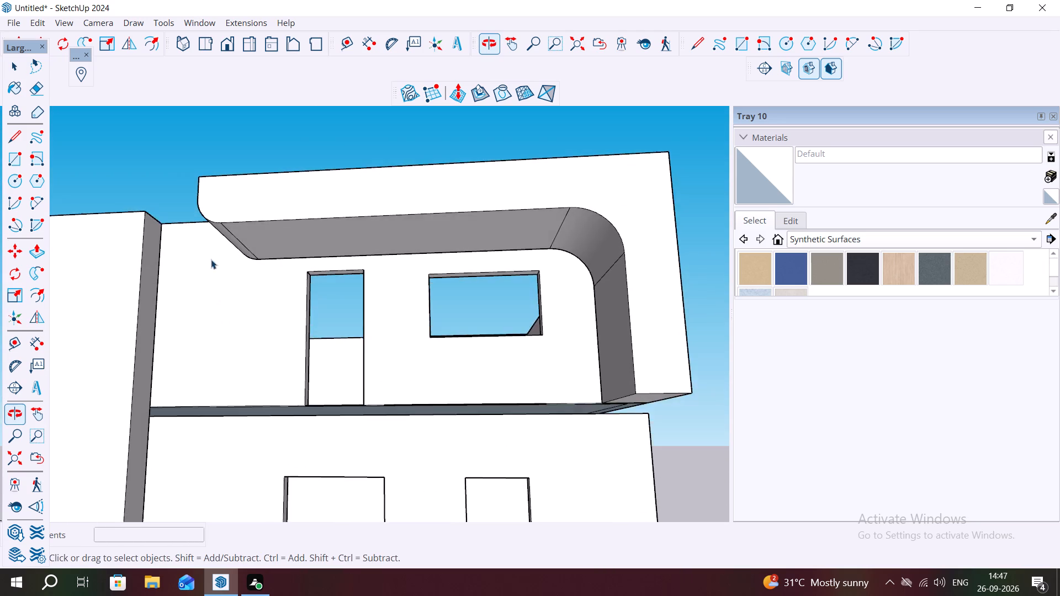
scroll(197, 275, down, 8)
middle_drag(444, 371, 94, 334)
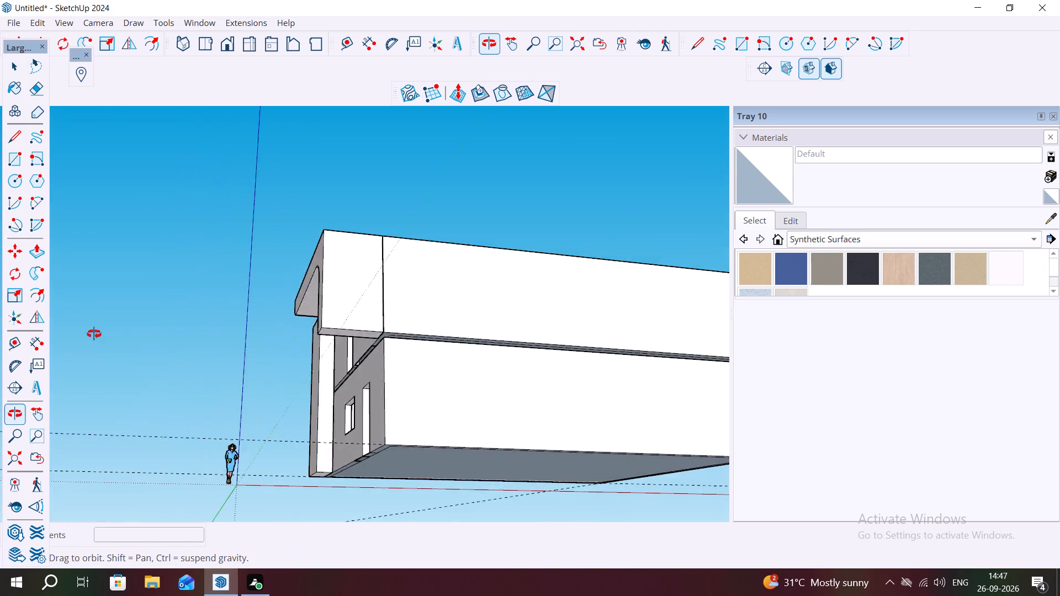
middle_drag(94, 334, 333, 524)
scroll(304, 376, up, 2)
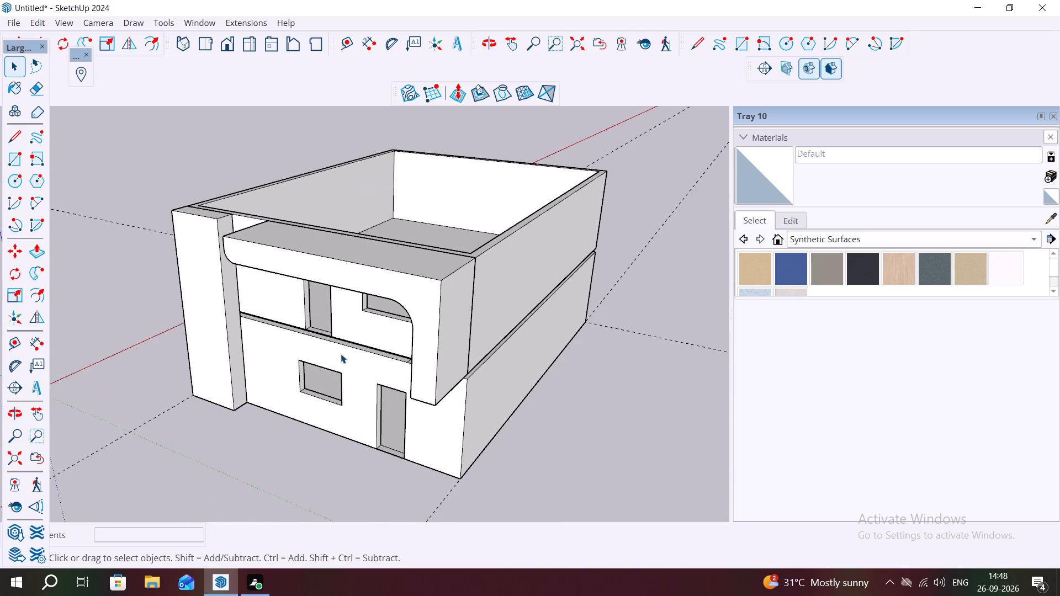
middle_drag(359, 348, 404, 271)
scroll(369, 356, up, 1)
middle_drag(385, 357, 536, 317)
scroll(396, 363, down, 1)
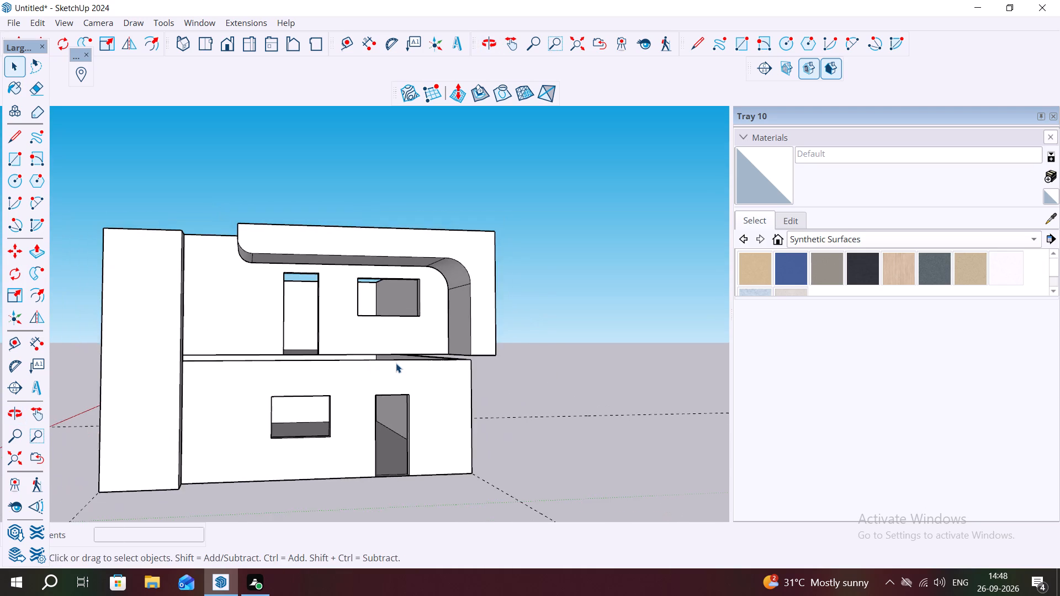
scroll(394, 365, down, 2)
middle_drag(302, 441, 285, 380)
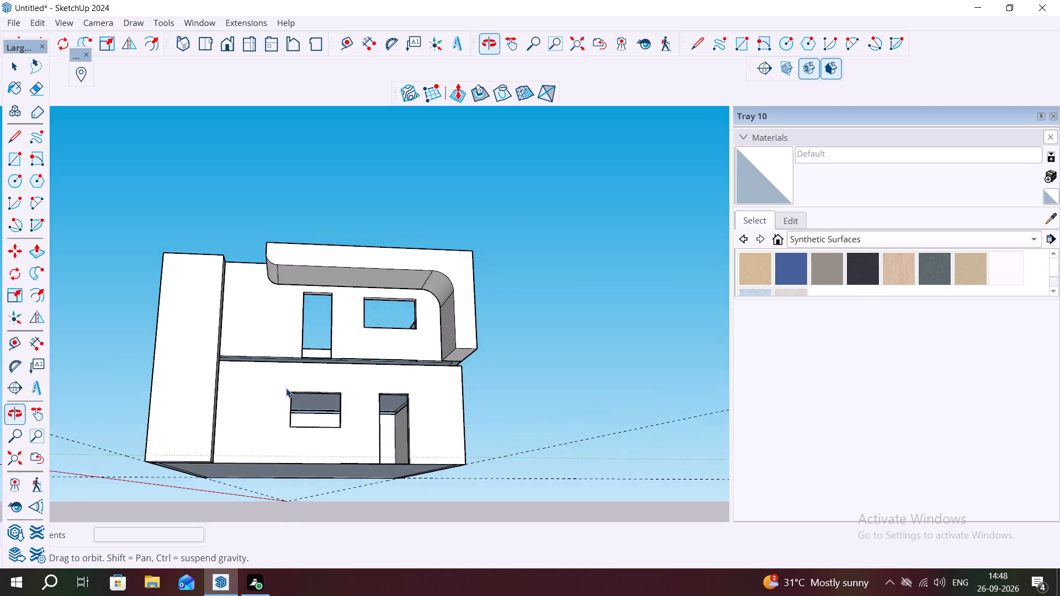
scroll(340, 481, up, 5)
middle_drag(329, 455, 321, 443)
scroll(244, 474, down, 9)
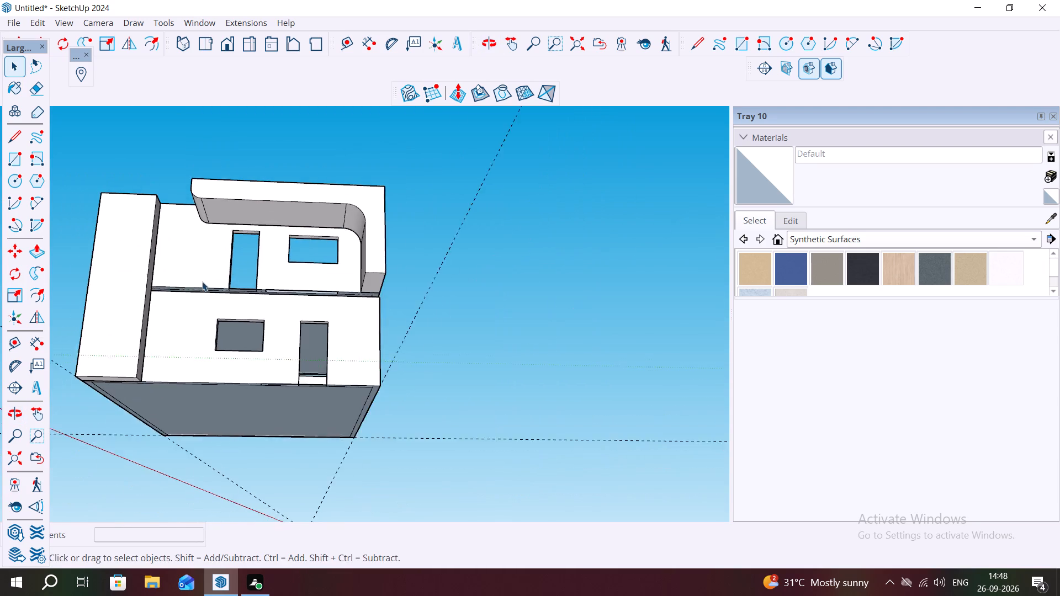
scroll(202, 281, down, 2)
middle_drag(275, 343, 315, 481)
scroll(538, 251, up, 4)
scroll(589, 379, down, 9)
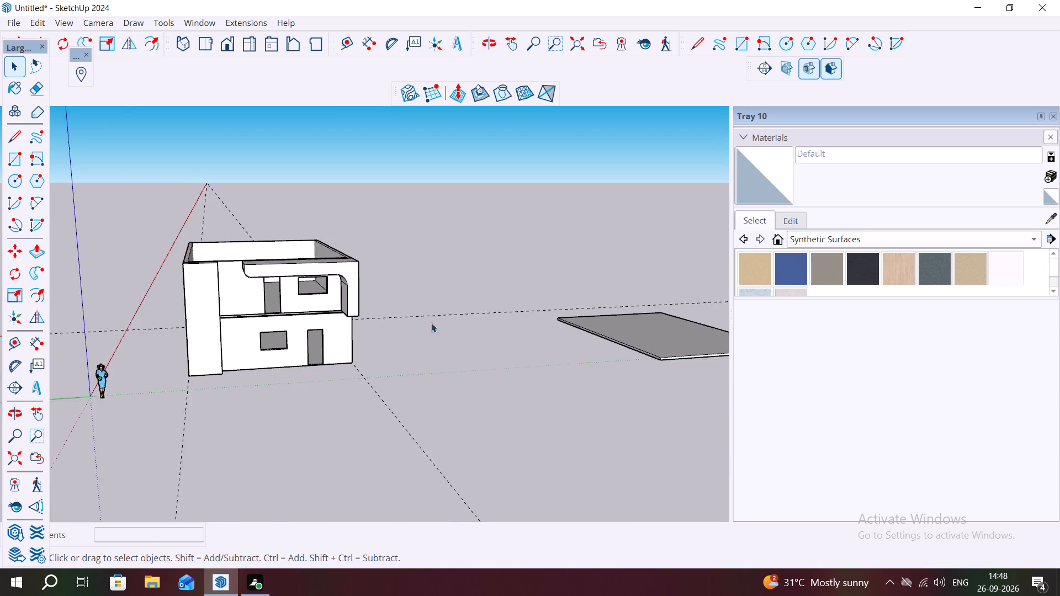
Open the detached slab group and copy its slab by its corner to the building's front corner at the joint between the storeys.
scroll(638, 342, up, 2)
double_click(637, 337)
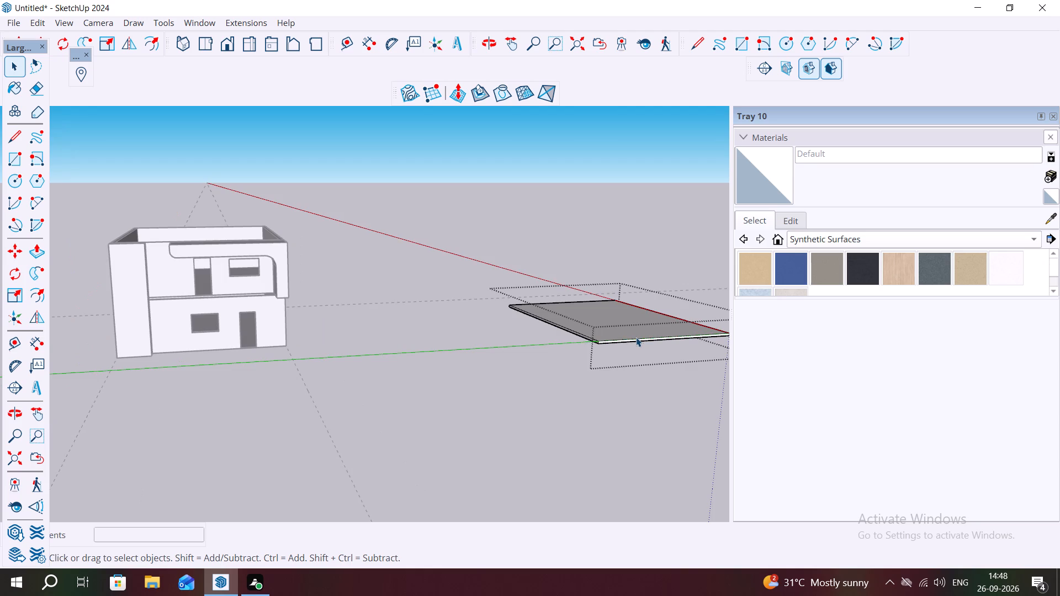
click(636, 337)
key(m)
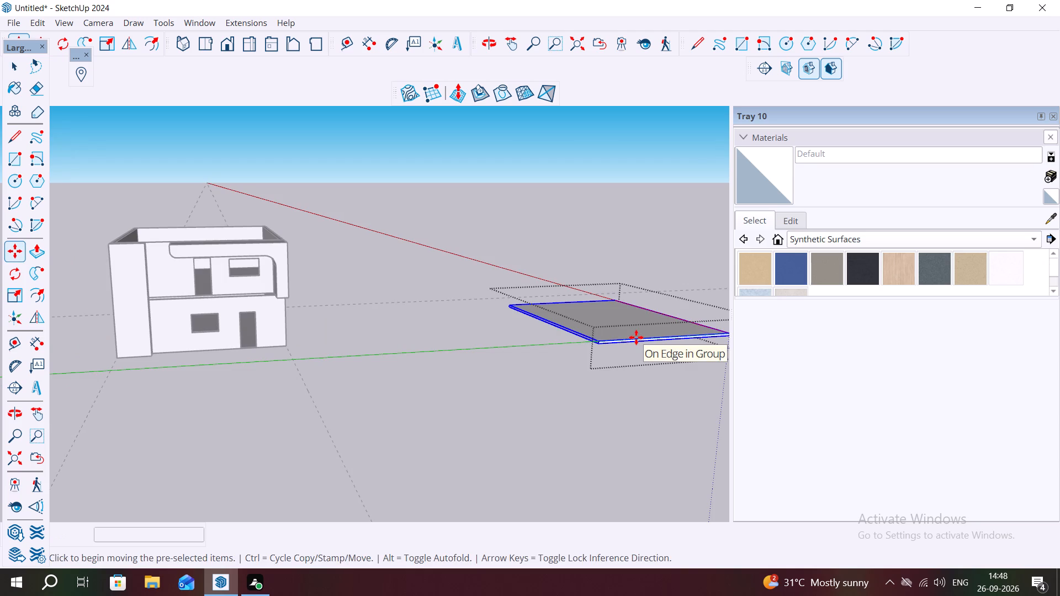
scroll(422, 321, down, 4)
scroll(651, 327, up, 5)
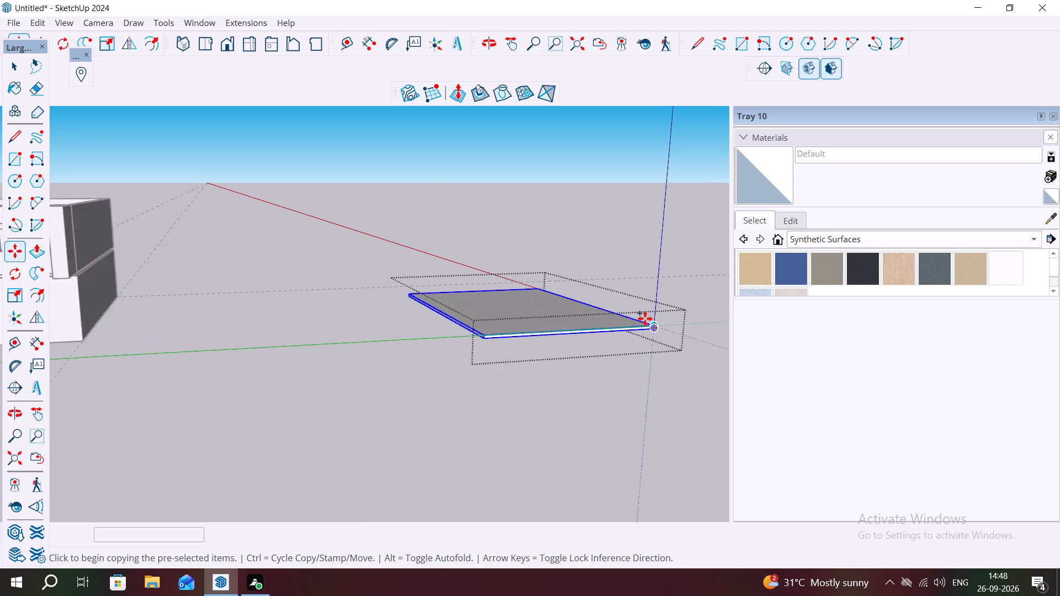
scroll(645, 318, up, 7)
scroll(651, 323, down, 1)
scroll(651, 321, up, 2)
click(658, 327)
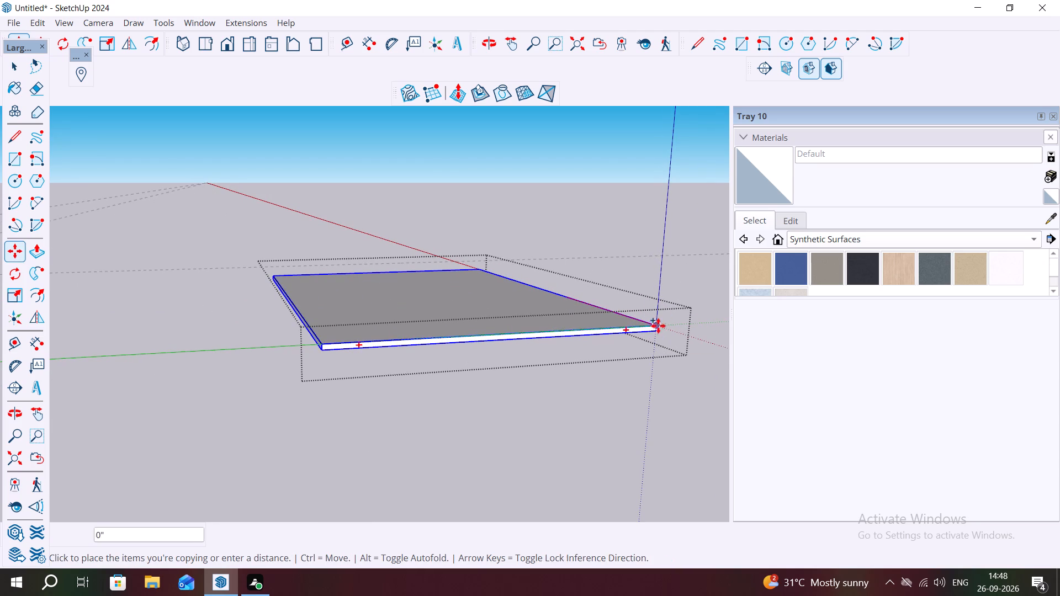
scroll(465, 191, down, 6)
scroll(157, 297, down, 8)
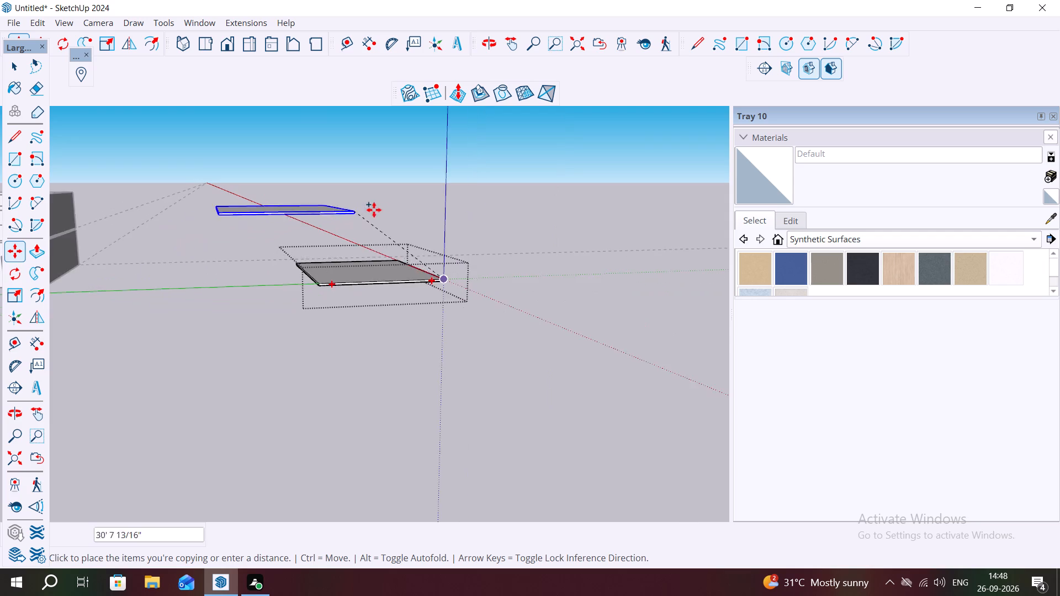
scroll(374, 210, down, 2)
scroll(105, 233, up, 10)
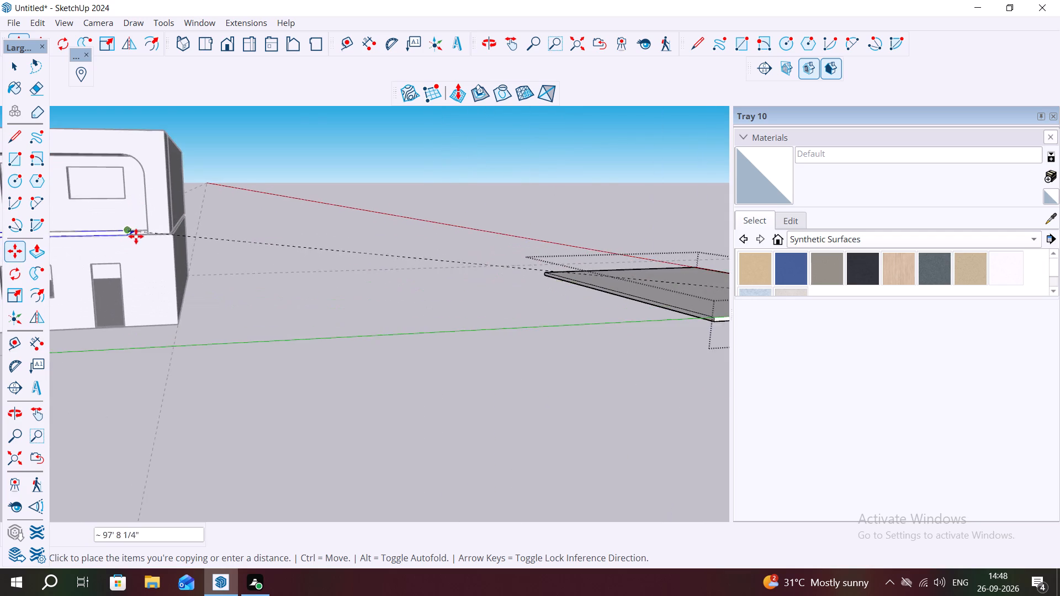
scroll(136, 236, up, 3)
scroll(159, 232, down, 1)
scroll(159, 232, up, 5)
scroll(173, 231, down, 1)
scroll(173, 231, up, 6)
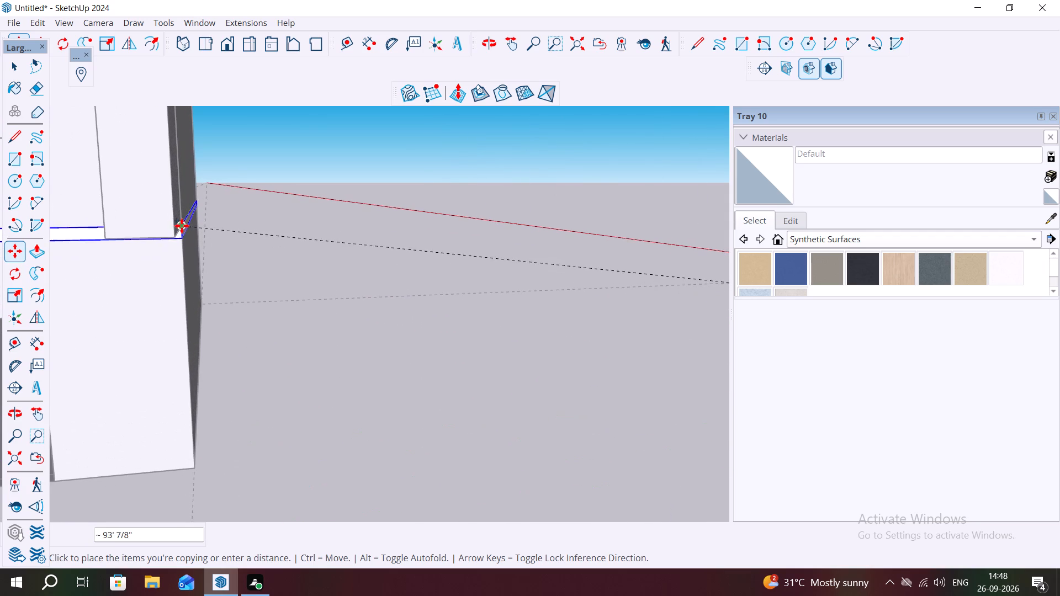
scroll(187, 223, up, 11)
scroll(161, 240, down, 3)
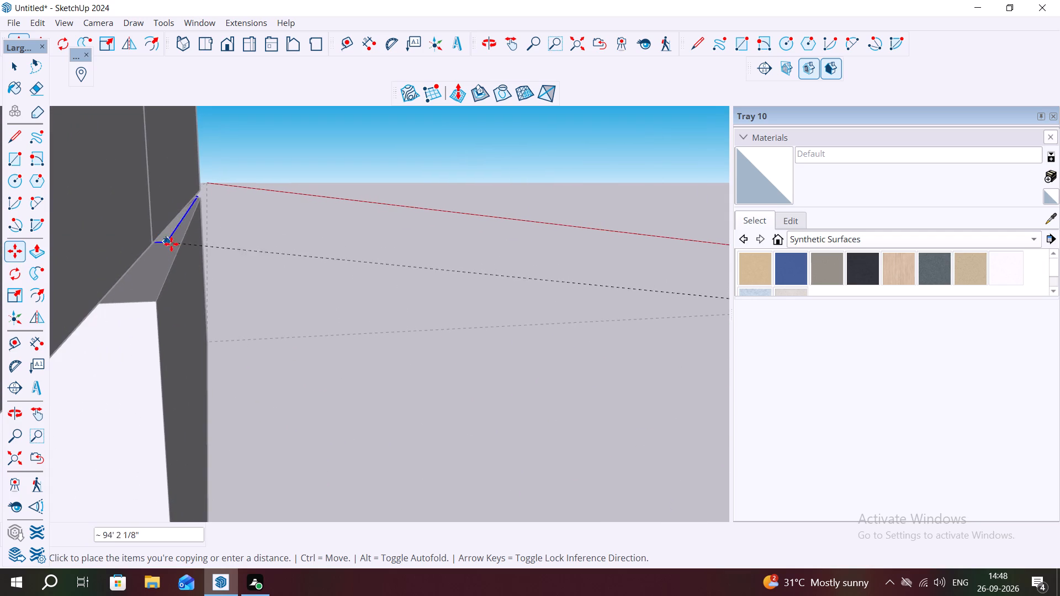
click(154, 244)
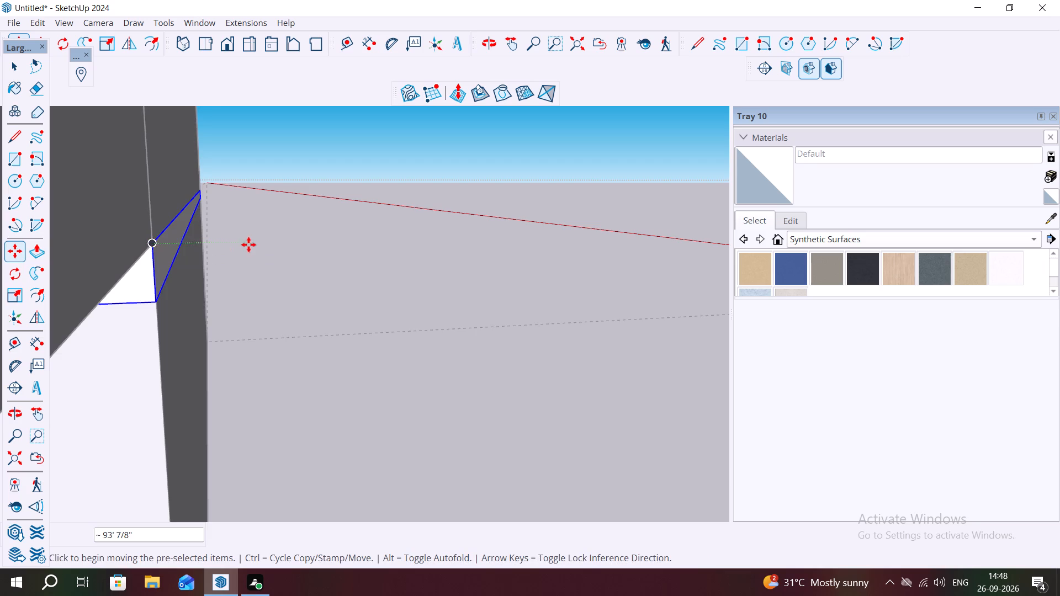
Move the detached original slab by its corner to the building's front corner at ground level.
scroll(245, 244, down, 10)
scroll(394, 241, down, 7)
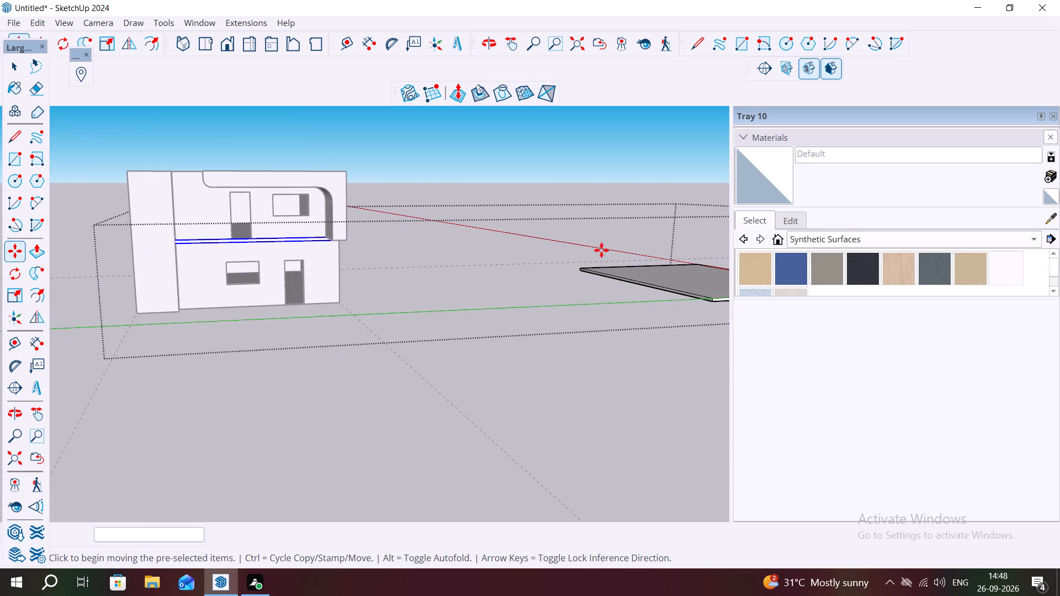
scroll(451, 274, down, 3)
scroll(384, 245, up, 1)
scroll(384, 245, down, 2)
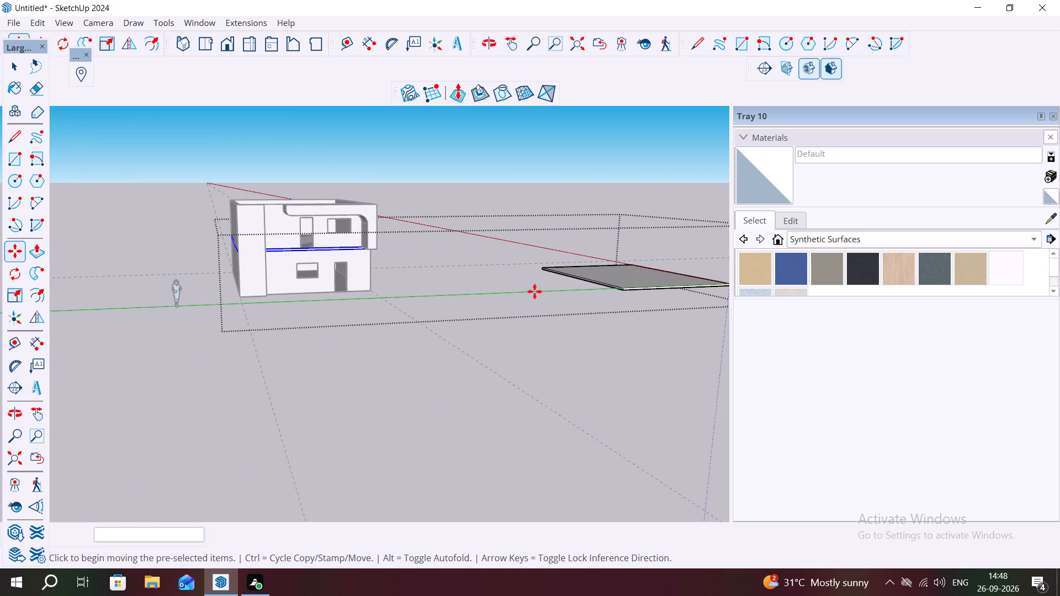
middle_drag(536, 291, 437, 290)
scroll(432, 274, down, 3)
scroll(309, 278, down, 2)
scroll(668, 305, up, 5)
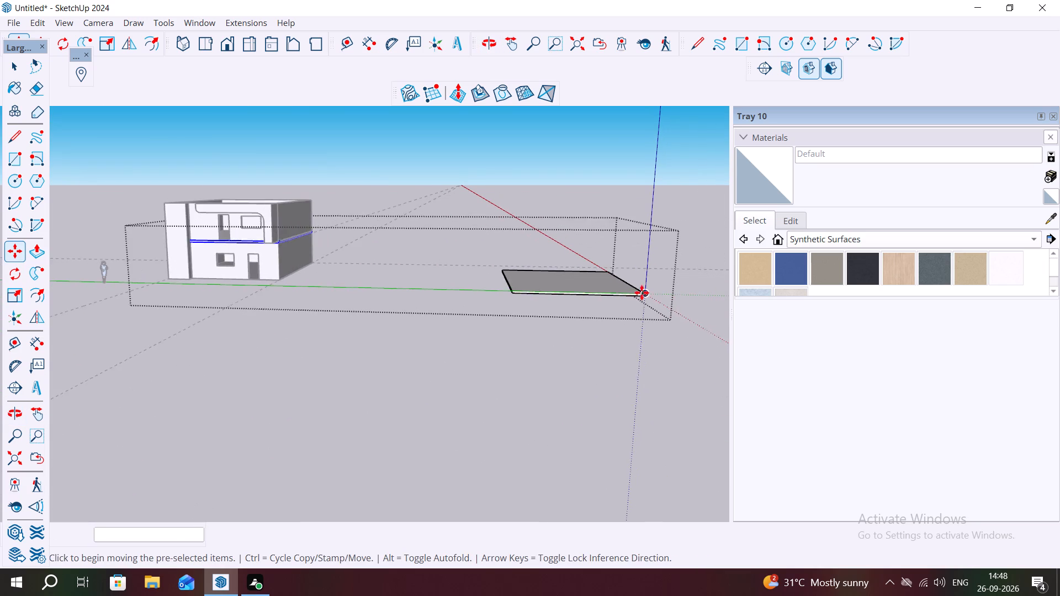
scroll(642, 292, up, 2)
key(Escape)
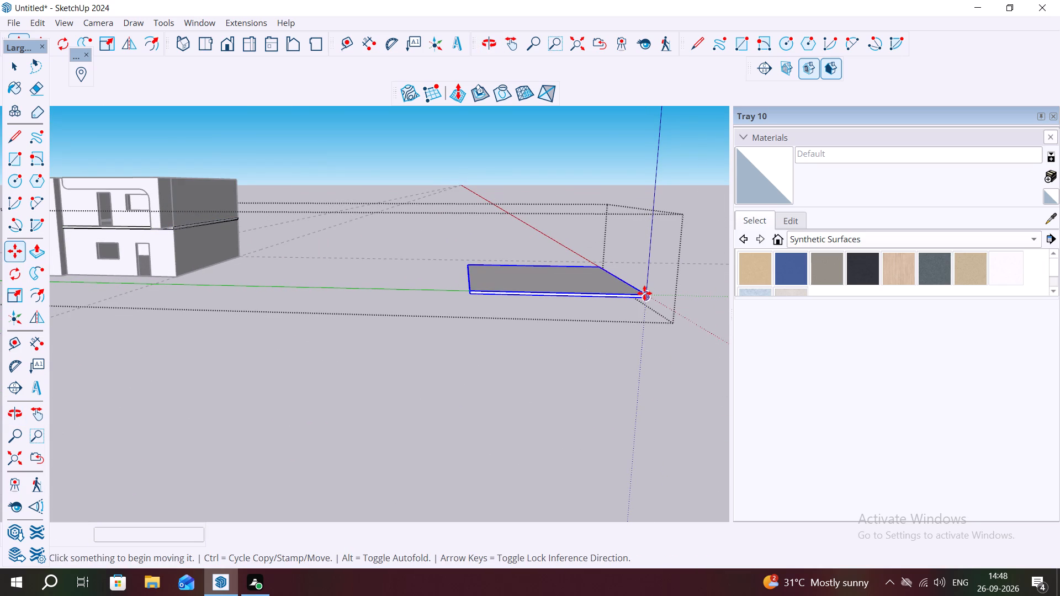
click(644, 293)
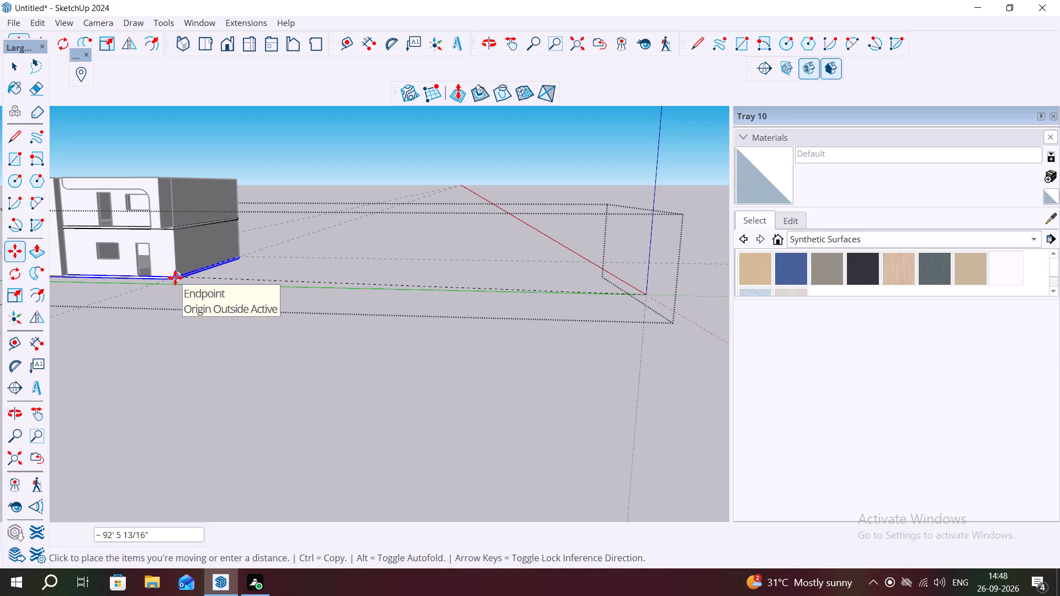
click(175, 278)
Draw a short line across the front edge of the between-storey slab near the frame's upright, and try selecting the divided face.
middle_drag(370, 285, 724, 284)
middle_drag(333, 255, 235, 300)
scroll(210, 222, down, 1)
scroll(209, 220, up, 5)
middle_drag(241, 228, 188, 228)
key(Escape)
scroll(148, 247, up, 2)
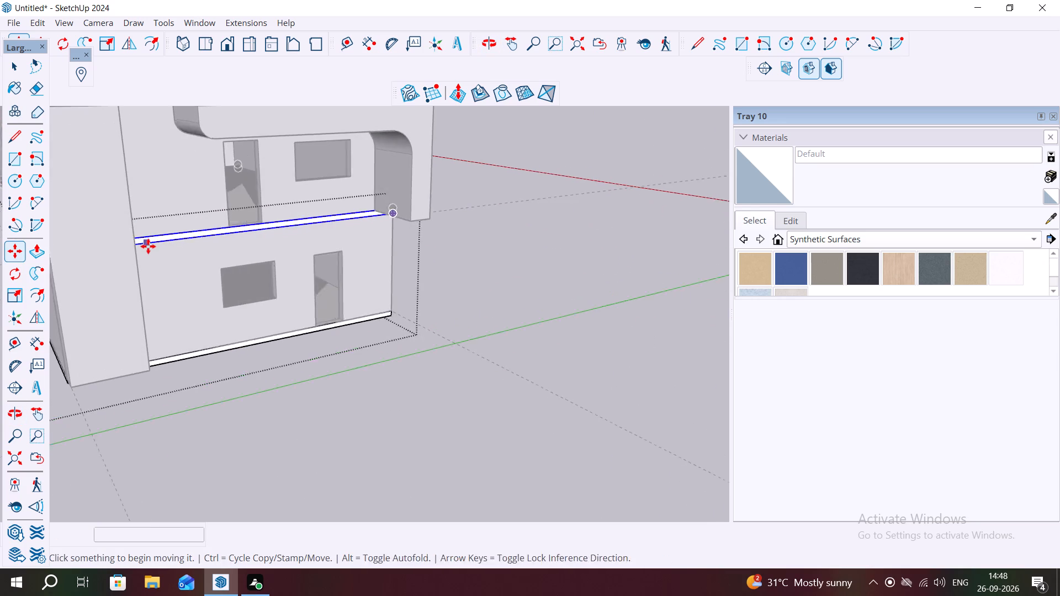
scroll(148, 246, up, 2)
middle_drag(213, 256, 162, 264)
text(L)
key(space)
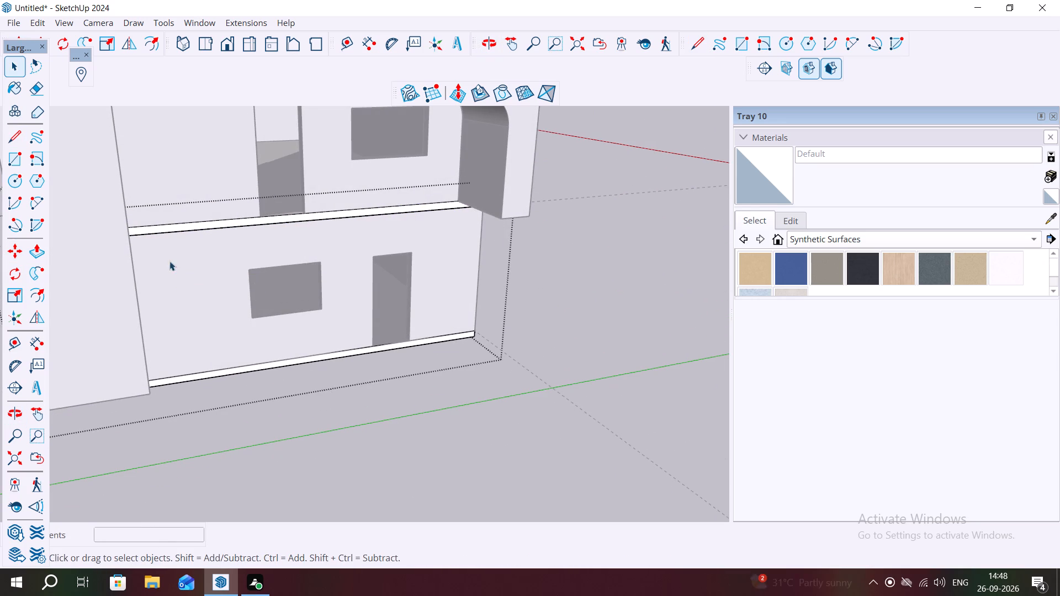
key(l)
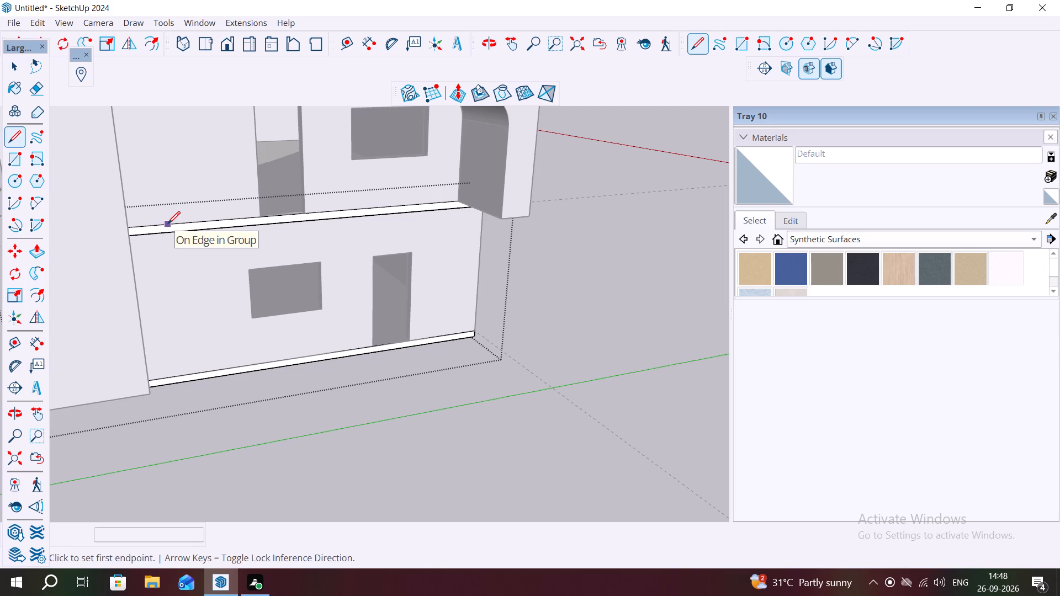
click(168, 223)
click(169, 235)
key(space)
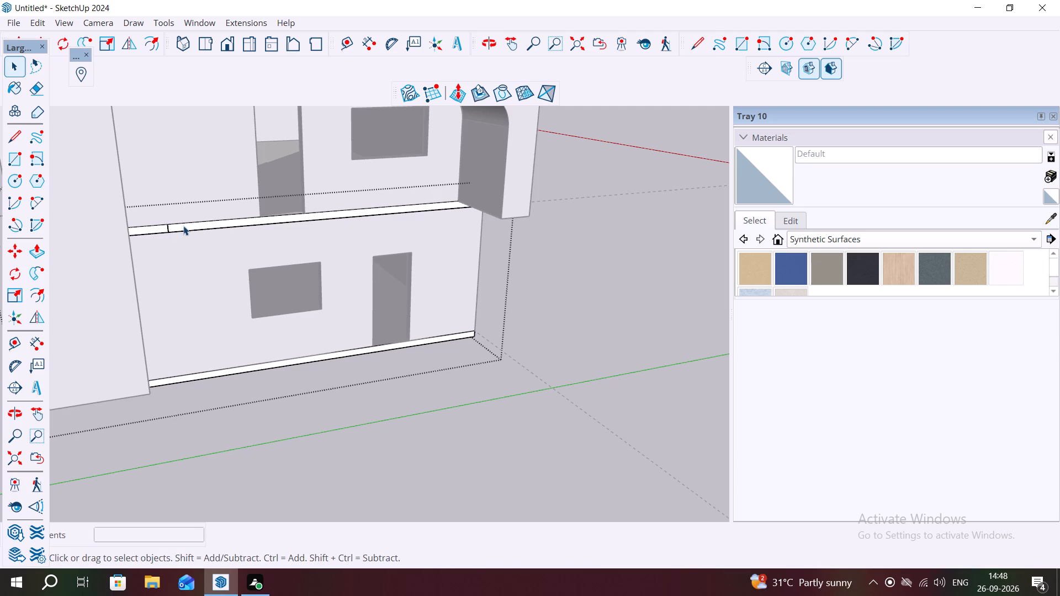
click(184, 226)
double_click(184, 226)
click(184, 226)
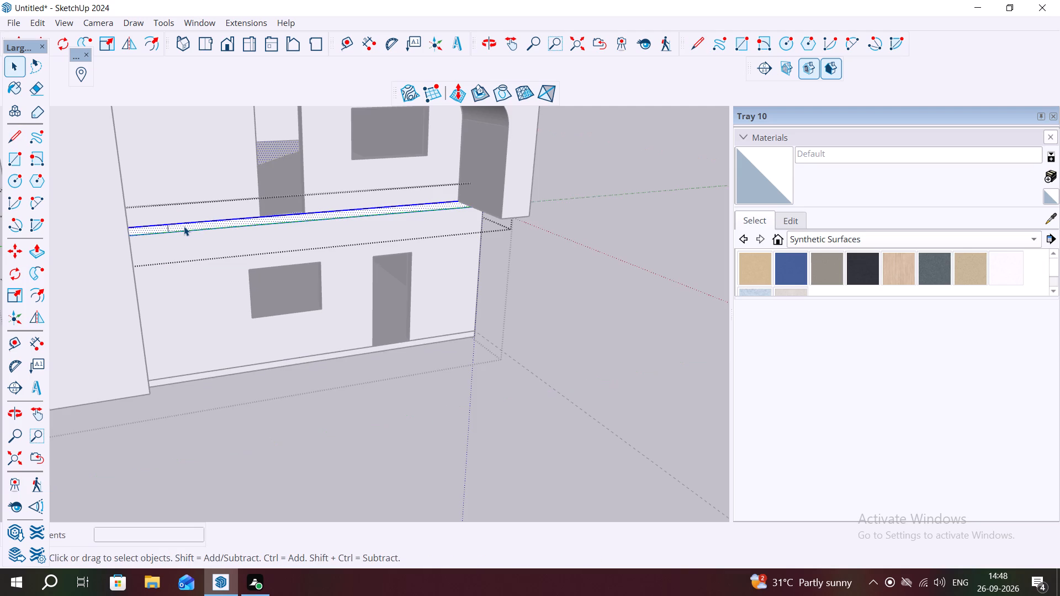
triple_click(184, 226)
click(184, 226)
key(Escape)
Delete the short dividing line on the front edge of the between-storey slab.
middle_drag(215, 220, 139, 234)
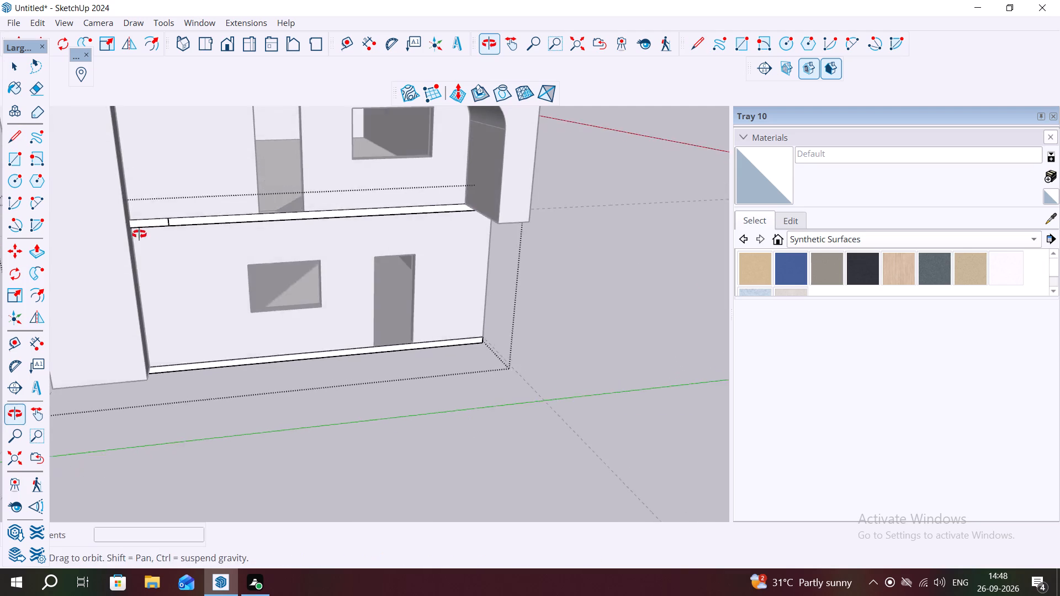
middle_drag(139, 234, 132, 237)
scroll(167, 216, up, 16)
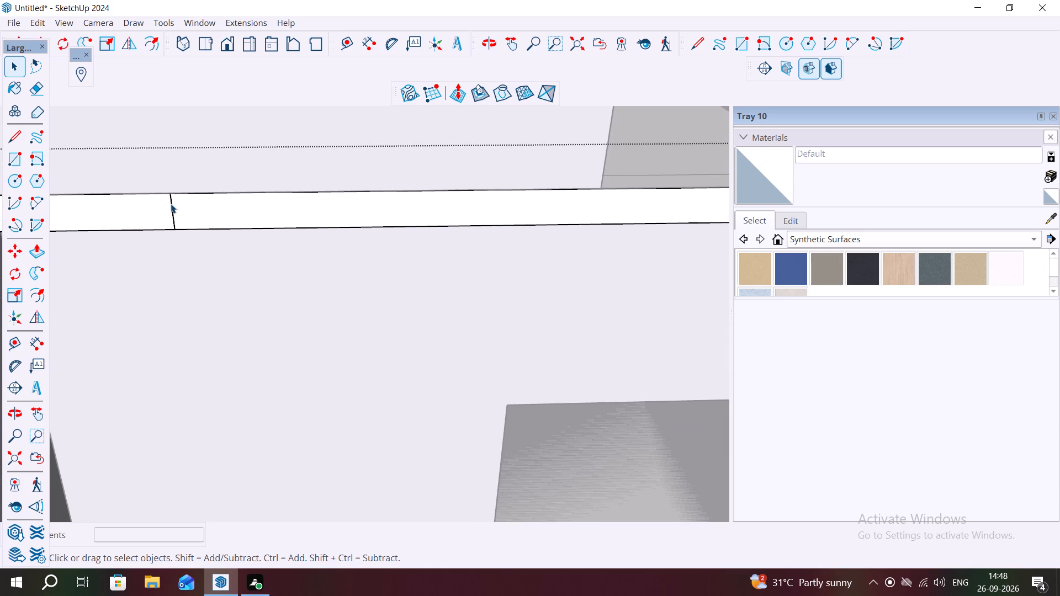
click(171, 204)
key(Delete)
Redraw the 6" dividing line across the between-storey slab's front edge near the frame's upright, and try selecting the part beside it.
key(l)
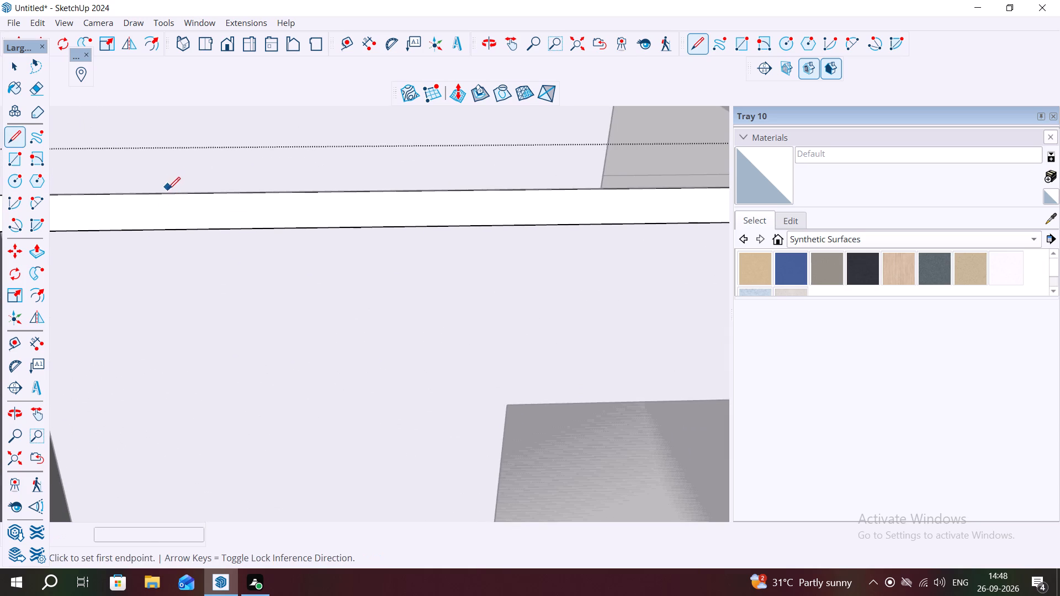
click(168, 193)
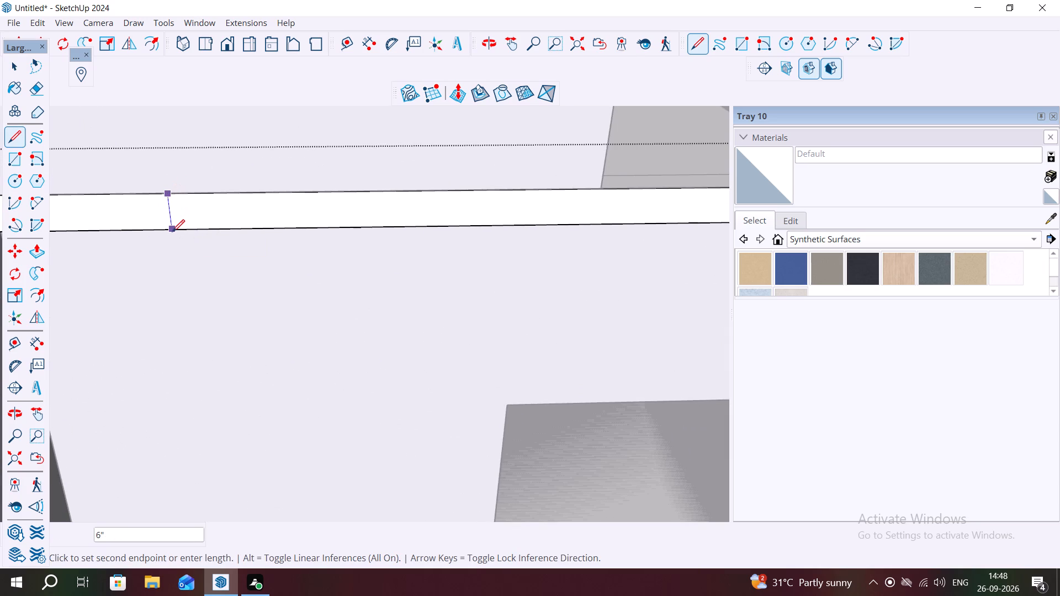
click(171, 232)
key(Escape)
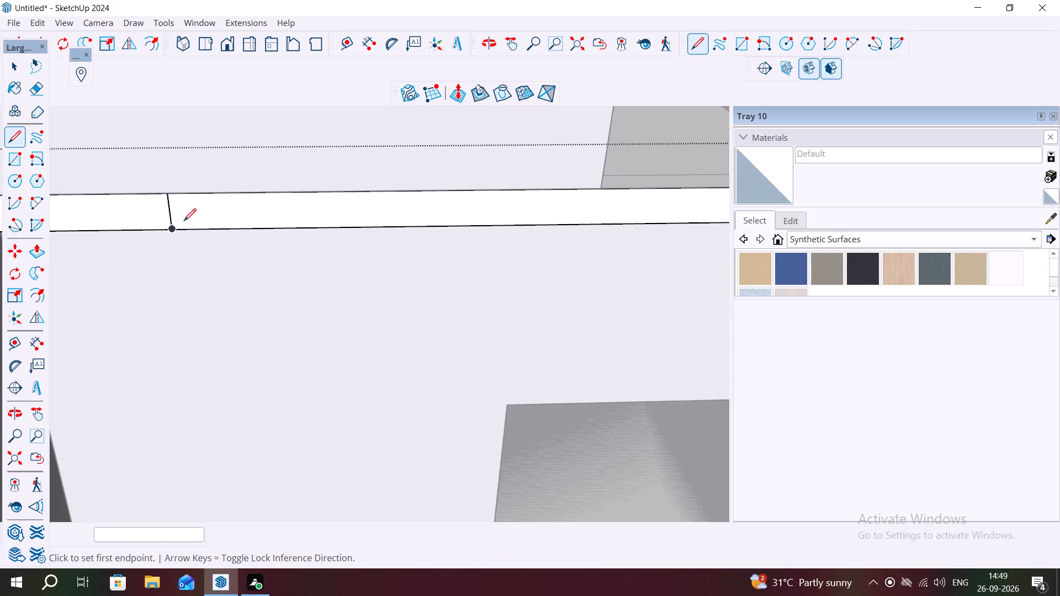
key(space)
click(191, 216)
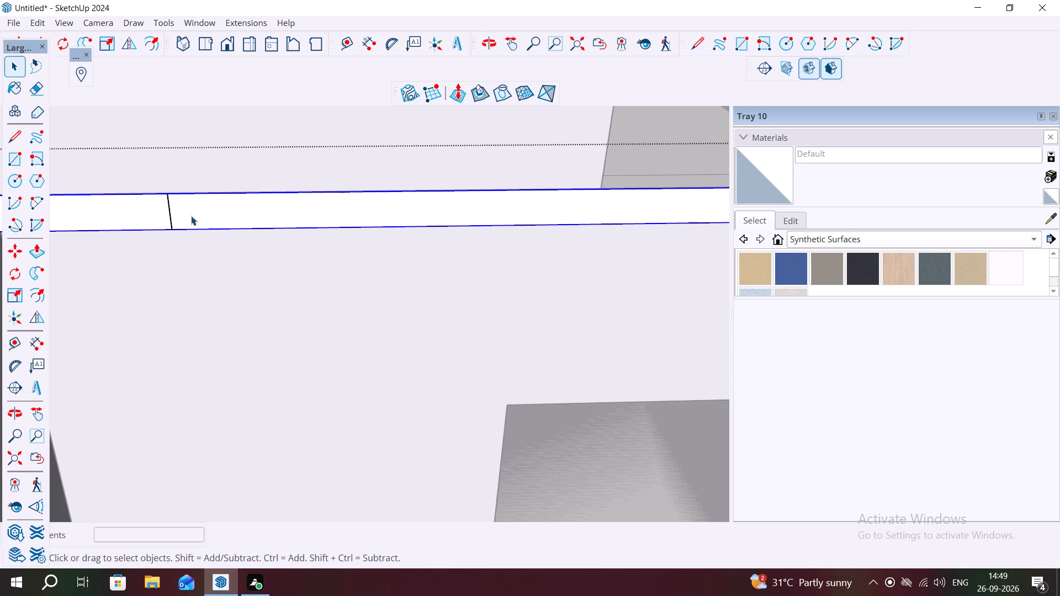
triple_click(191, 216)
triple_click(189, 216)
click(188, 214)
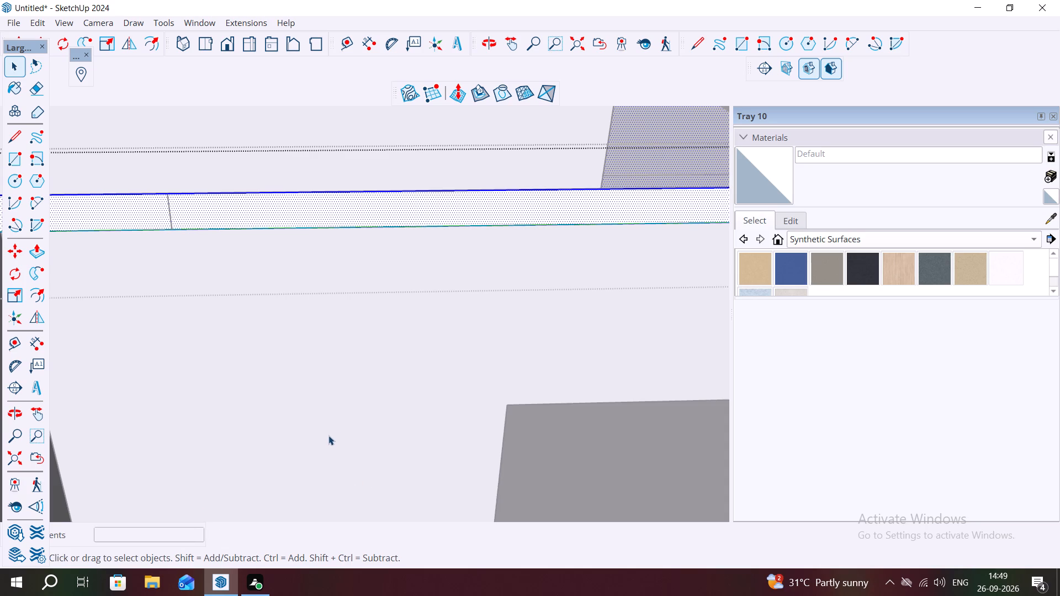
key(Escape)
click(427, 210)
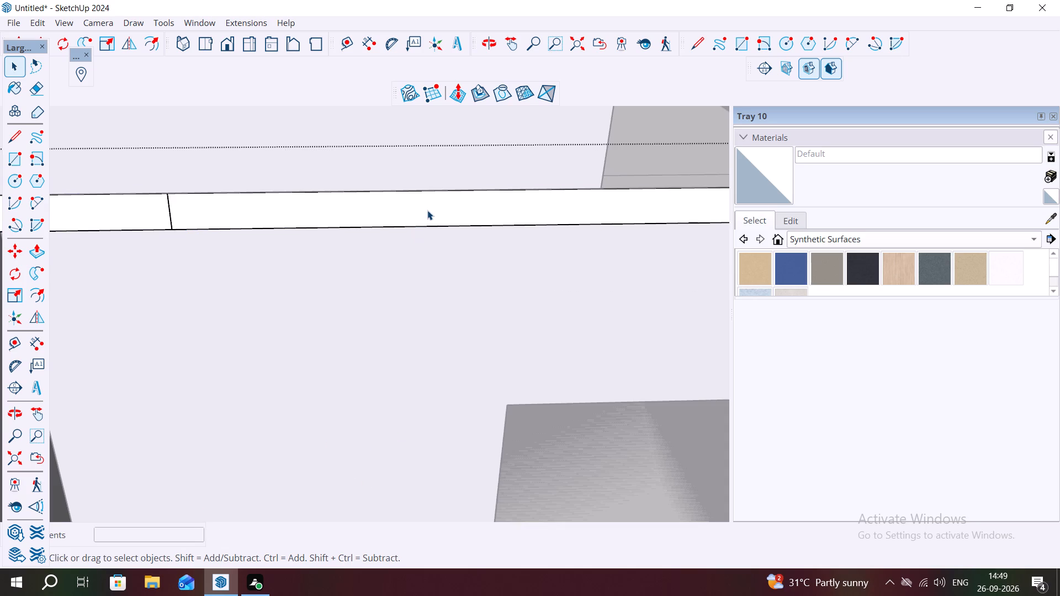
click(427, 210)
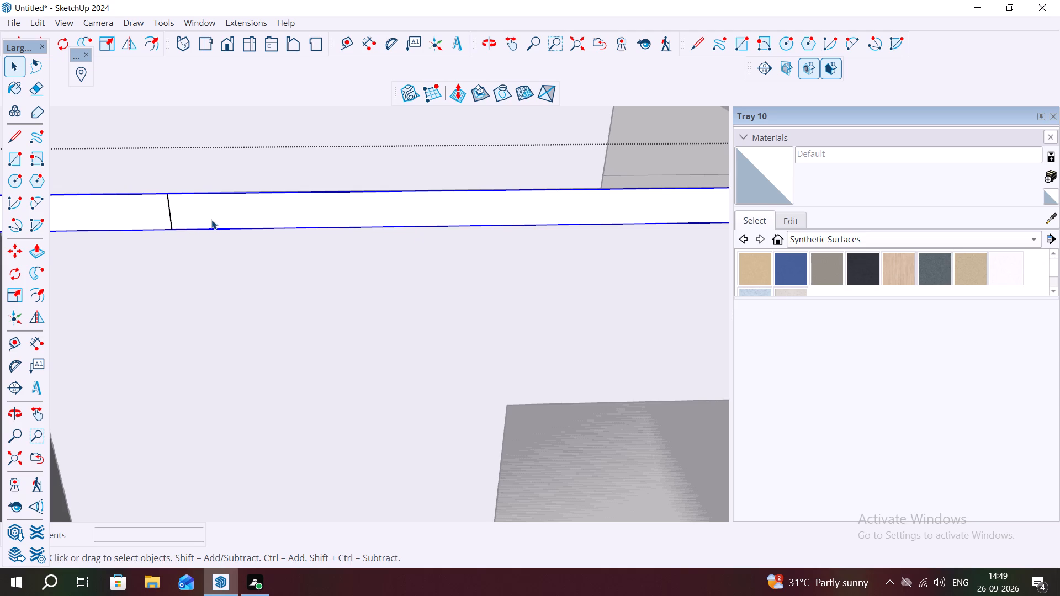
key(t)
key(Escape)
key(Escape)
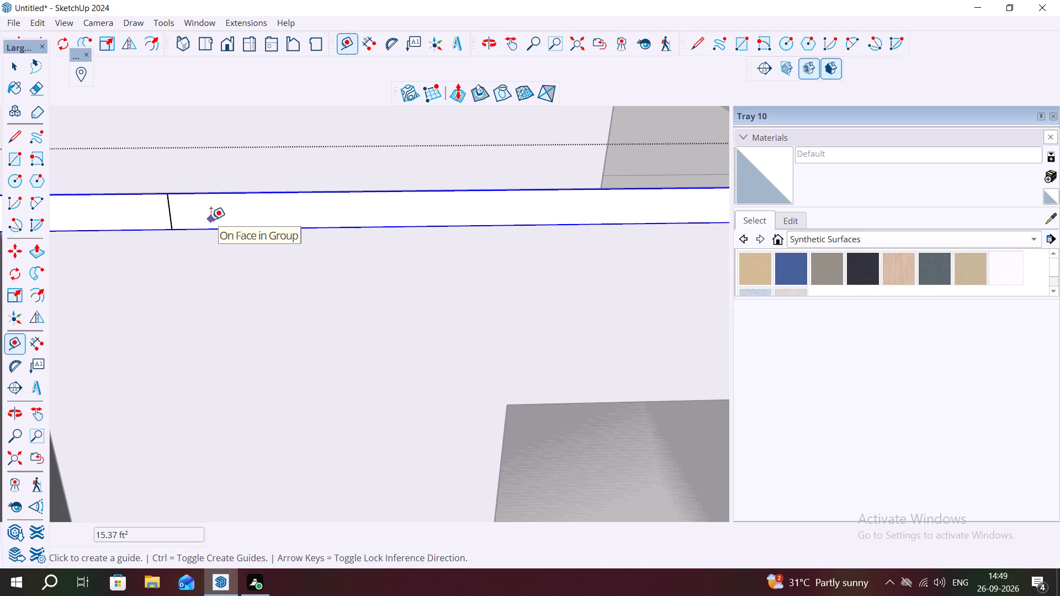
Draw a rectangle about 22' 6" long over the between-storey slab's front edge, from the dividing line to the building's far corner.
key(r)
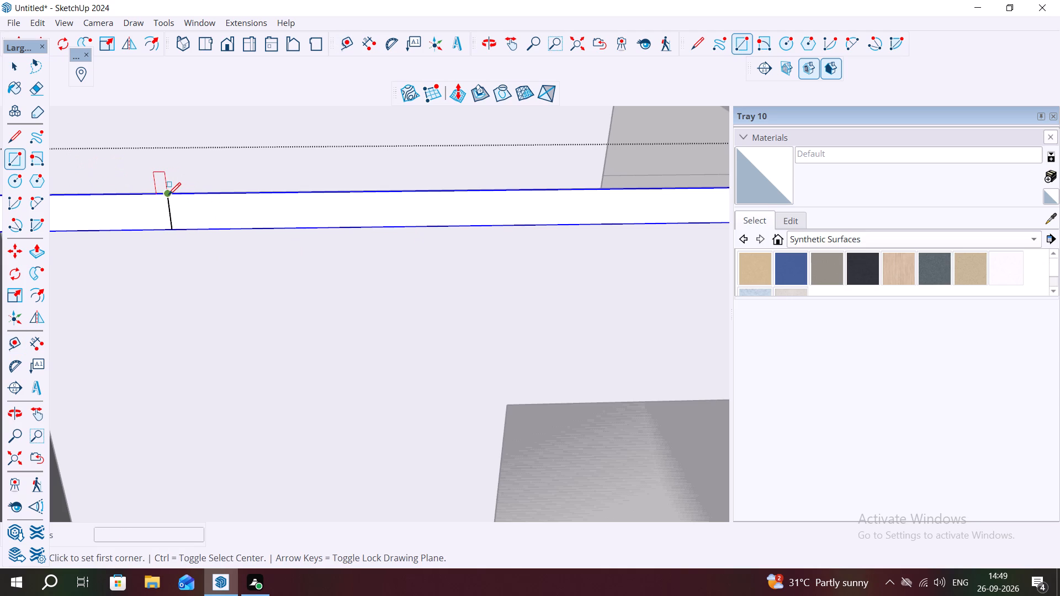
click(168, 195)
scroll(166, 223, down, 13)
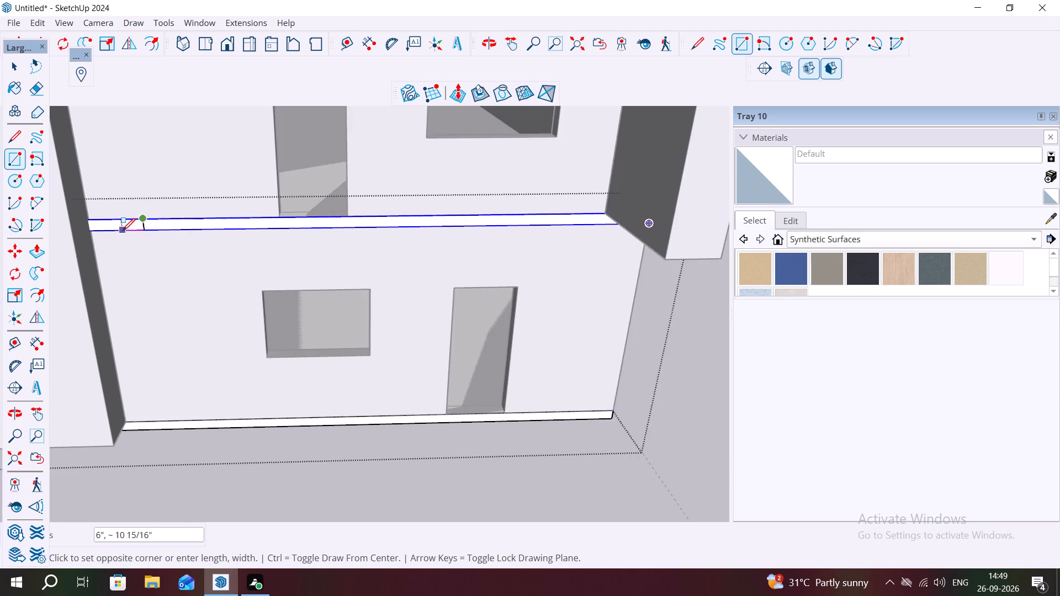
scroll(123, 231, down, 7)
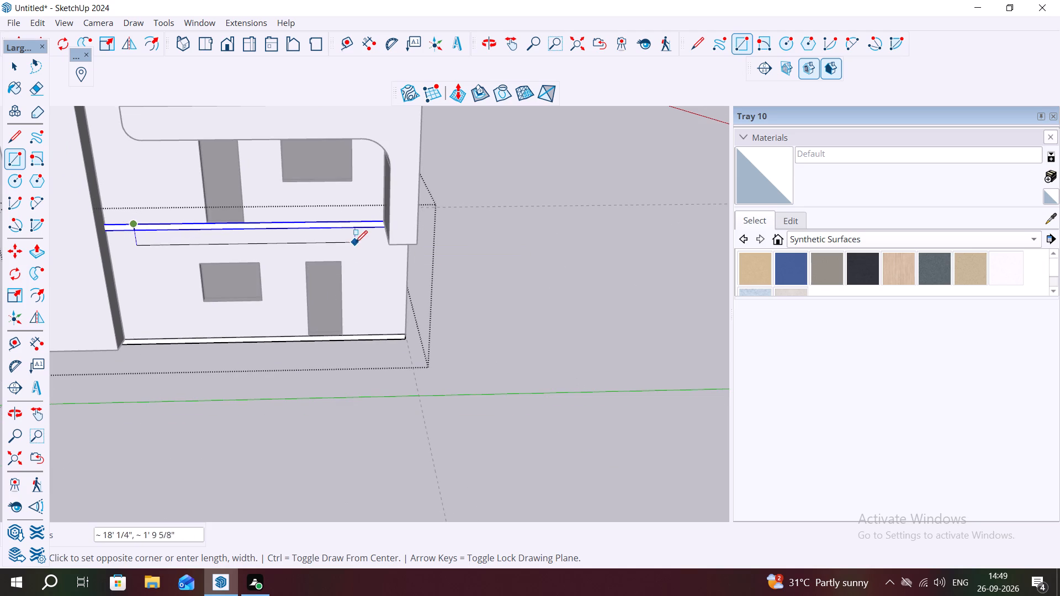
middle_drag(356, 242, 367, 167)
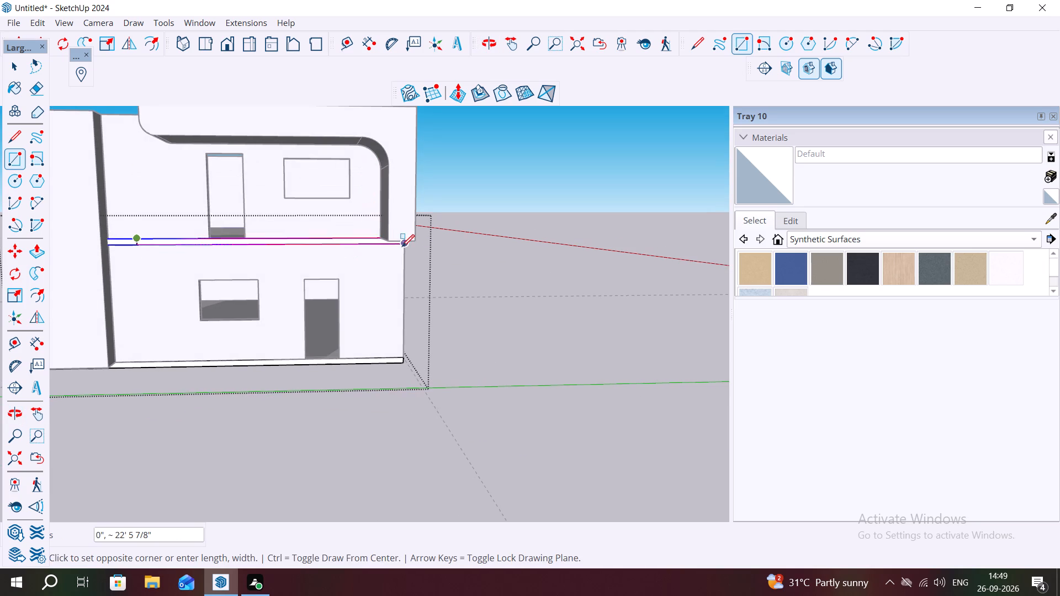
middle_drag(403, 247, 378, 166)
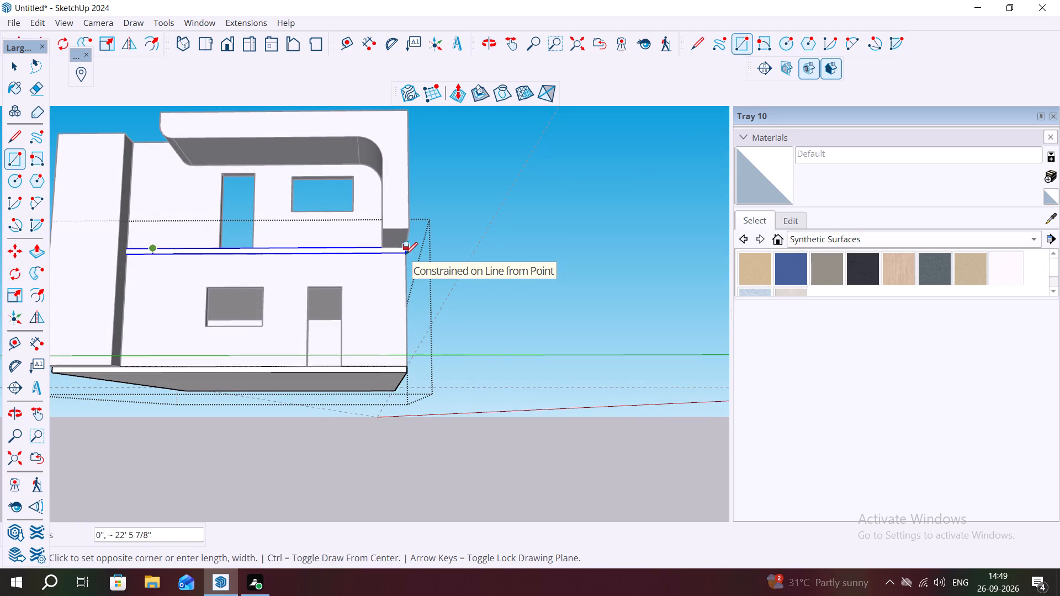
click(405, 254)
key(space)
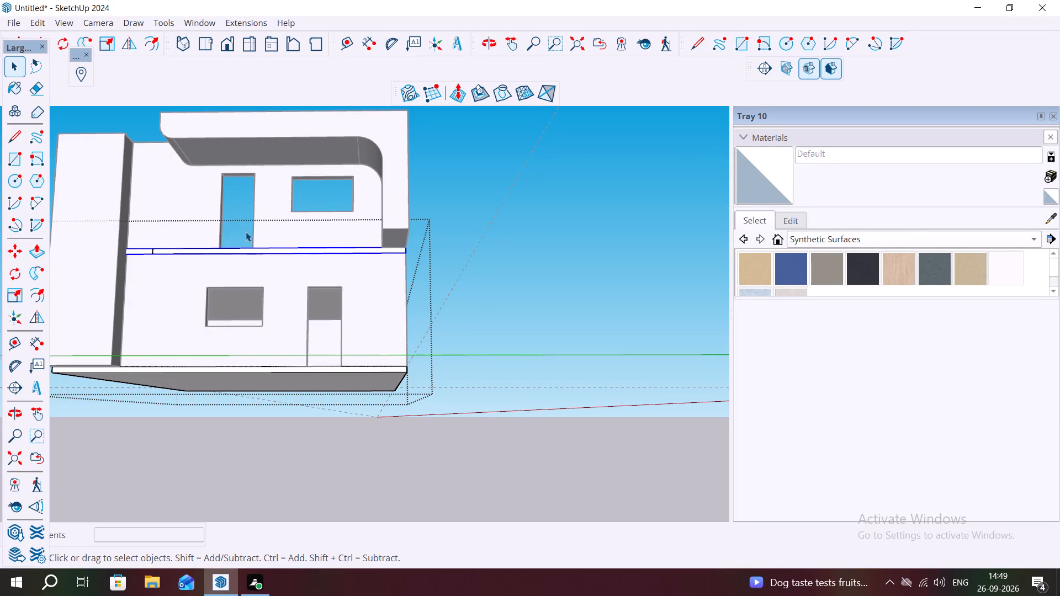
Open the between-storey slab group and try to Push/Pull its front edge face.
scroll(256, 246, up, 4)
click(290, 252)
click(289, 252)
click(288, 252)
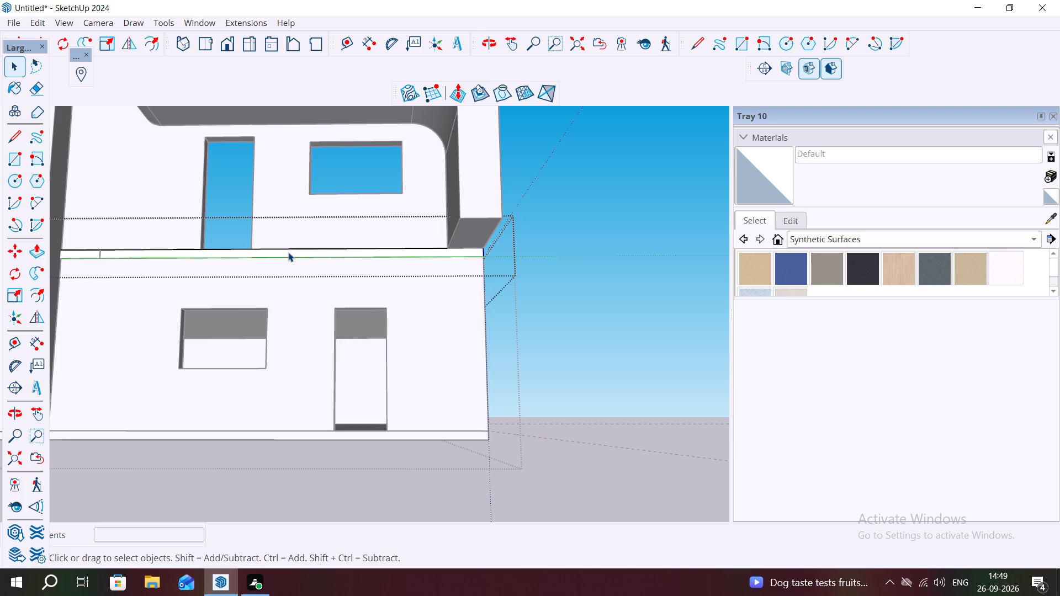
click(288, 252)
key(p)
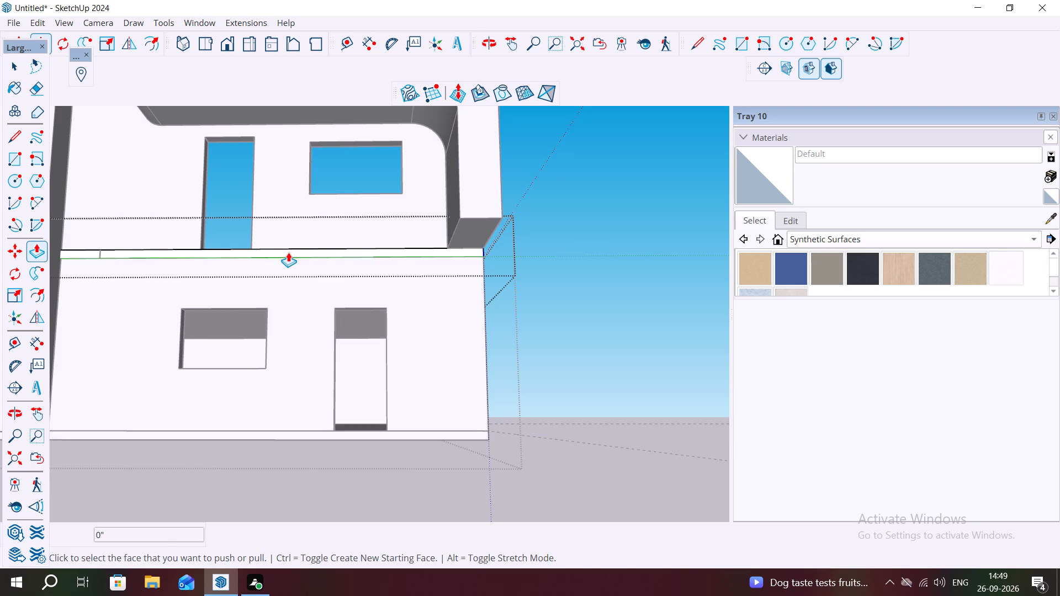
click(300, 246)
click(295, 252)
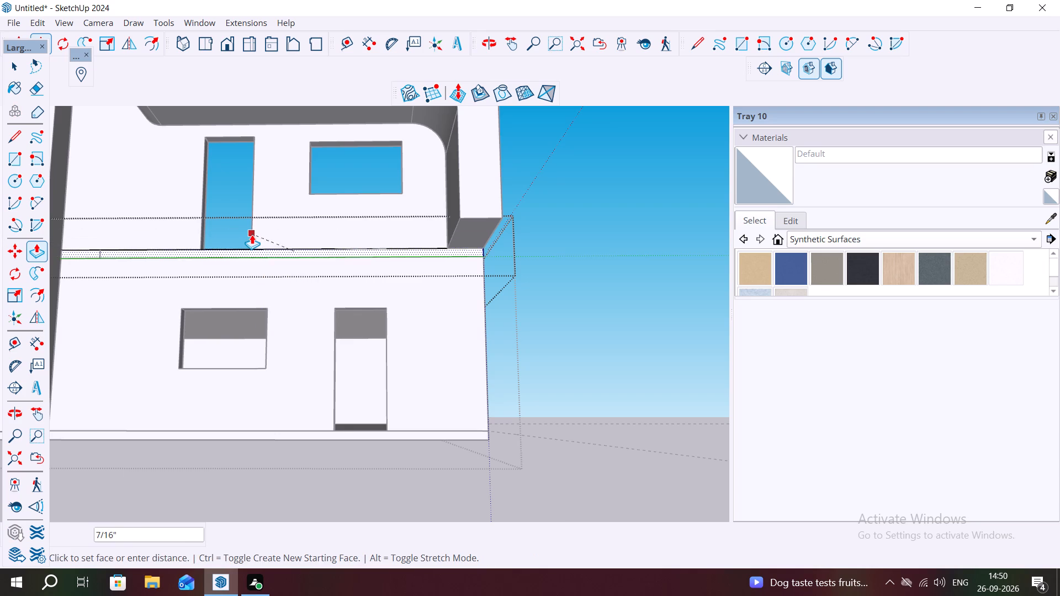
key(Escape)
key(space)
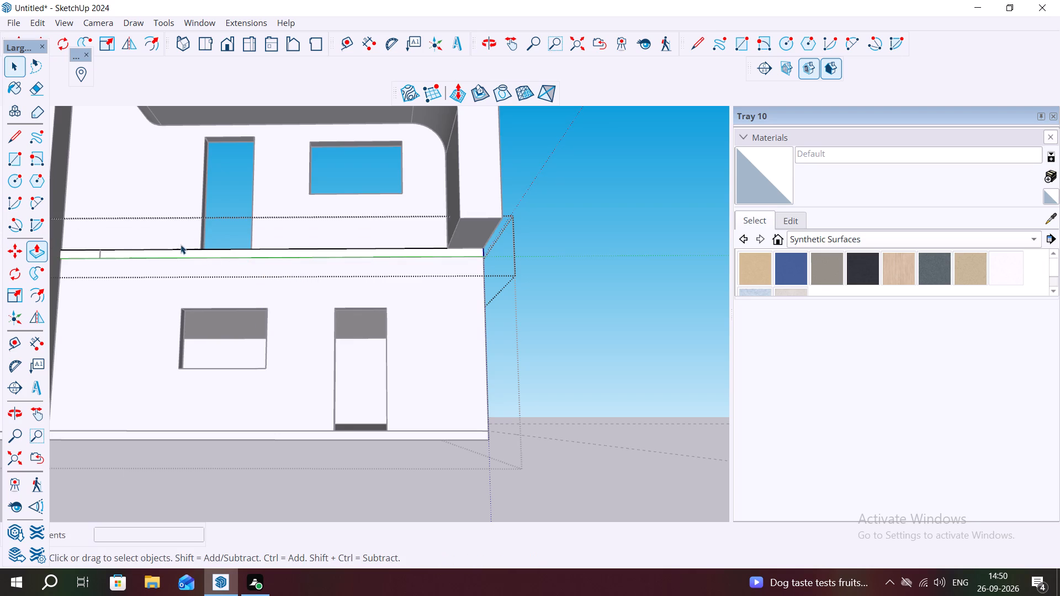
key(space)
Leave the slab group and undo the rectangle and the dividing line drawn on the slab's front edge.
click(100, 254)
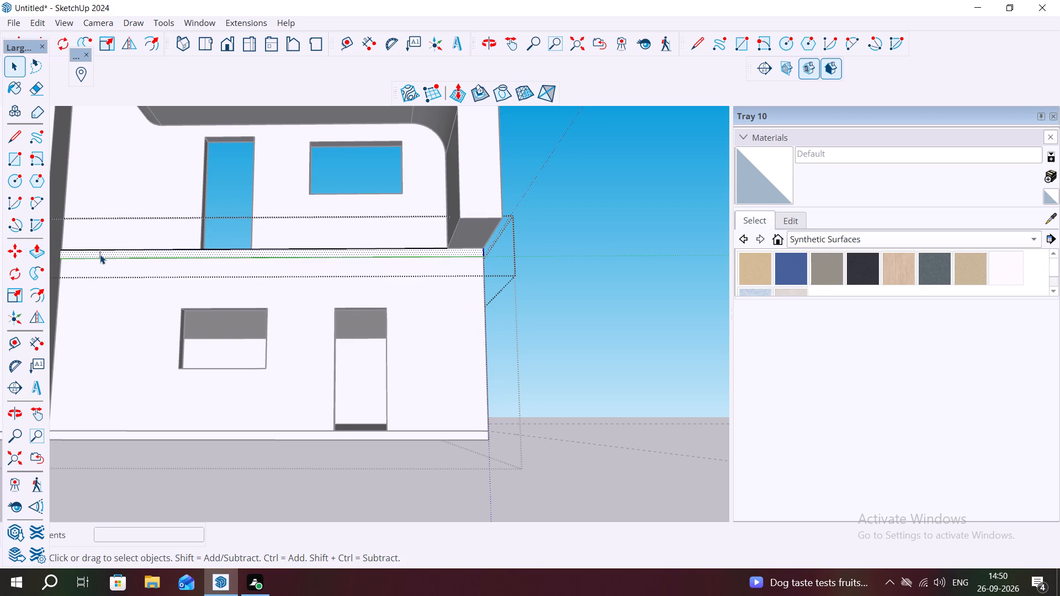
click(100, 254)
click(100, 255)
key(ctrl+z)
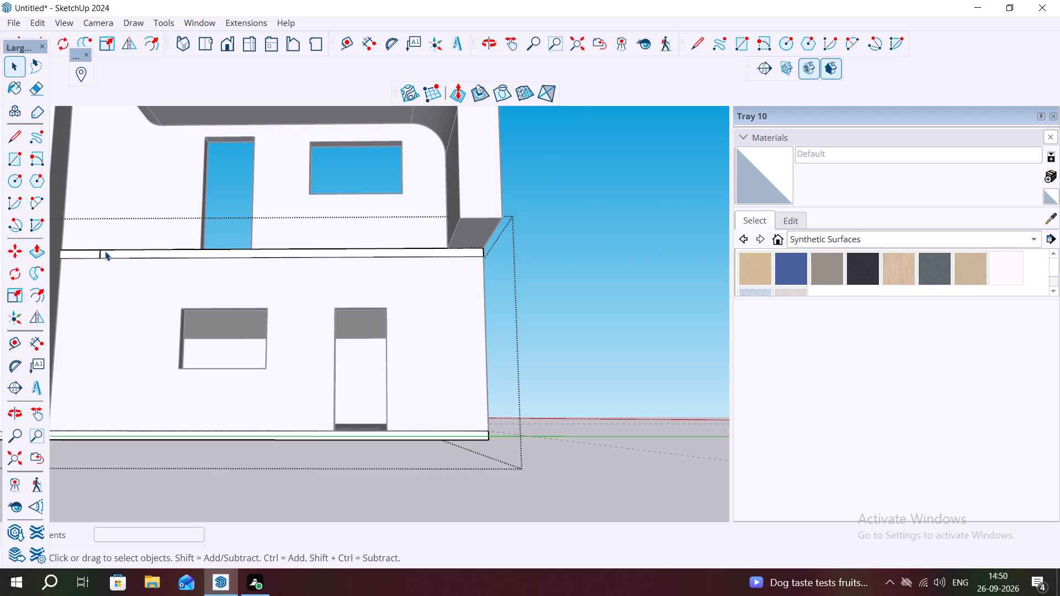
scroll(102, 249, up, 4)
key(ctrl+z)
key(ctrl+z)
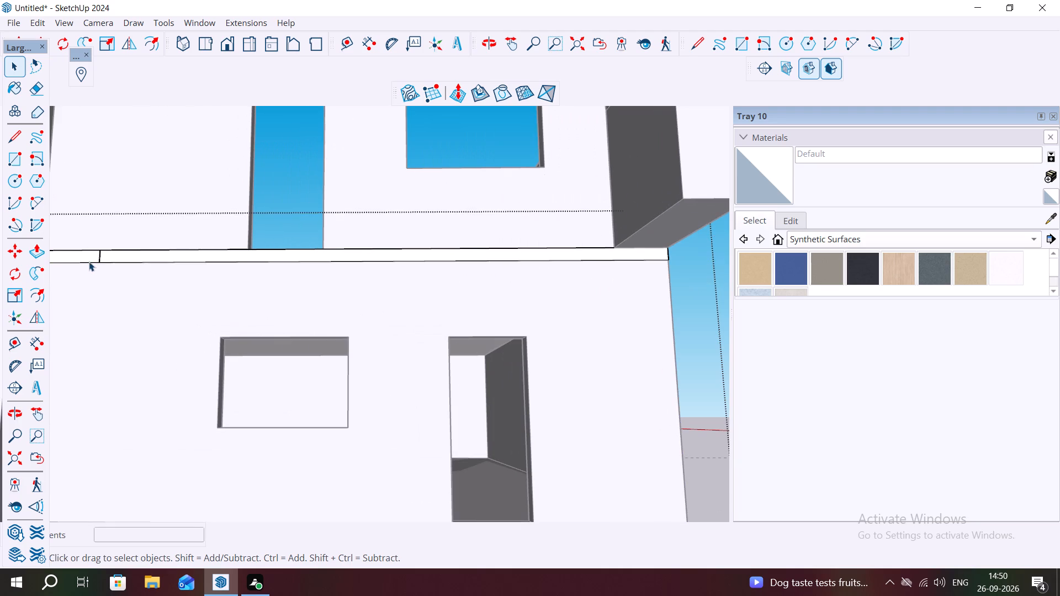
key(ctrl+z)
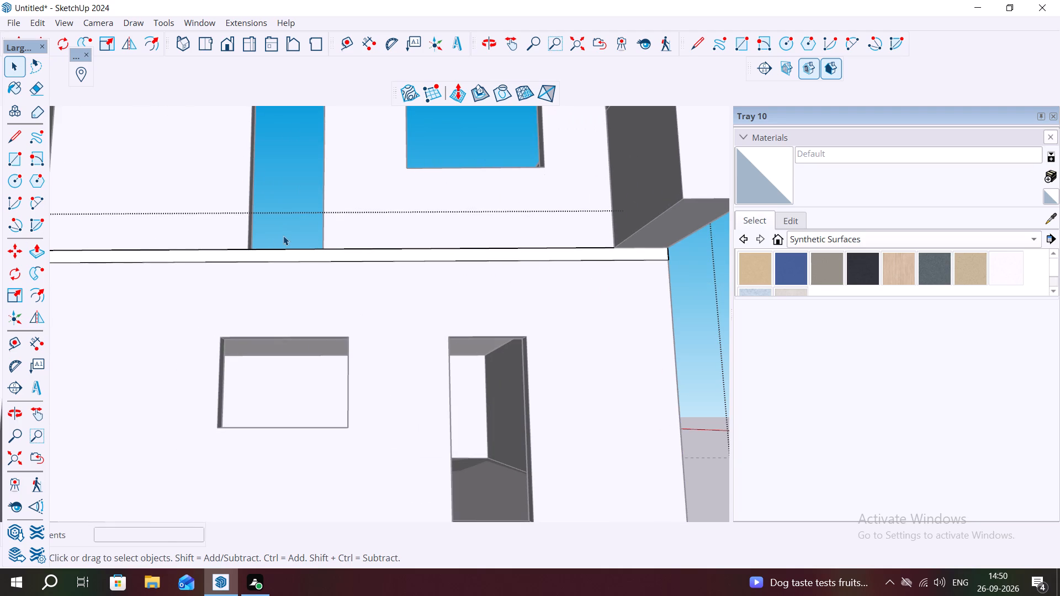
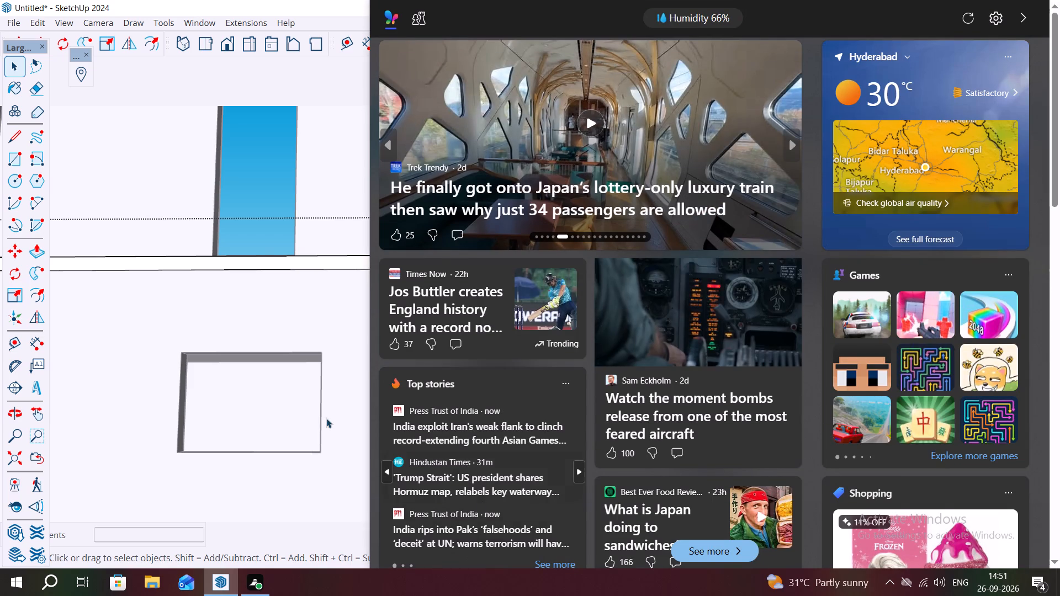
Draw a rectangle about 19' 3 1/2" by 6" on the front floor-slab band between storeys, ending at the wall's outer corner.
scroll(259, 226, down, 5)
middle_drag(542, 210, 563, 268)
scroll(443, 233, up, 2)
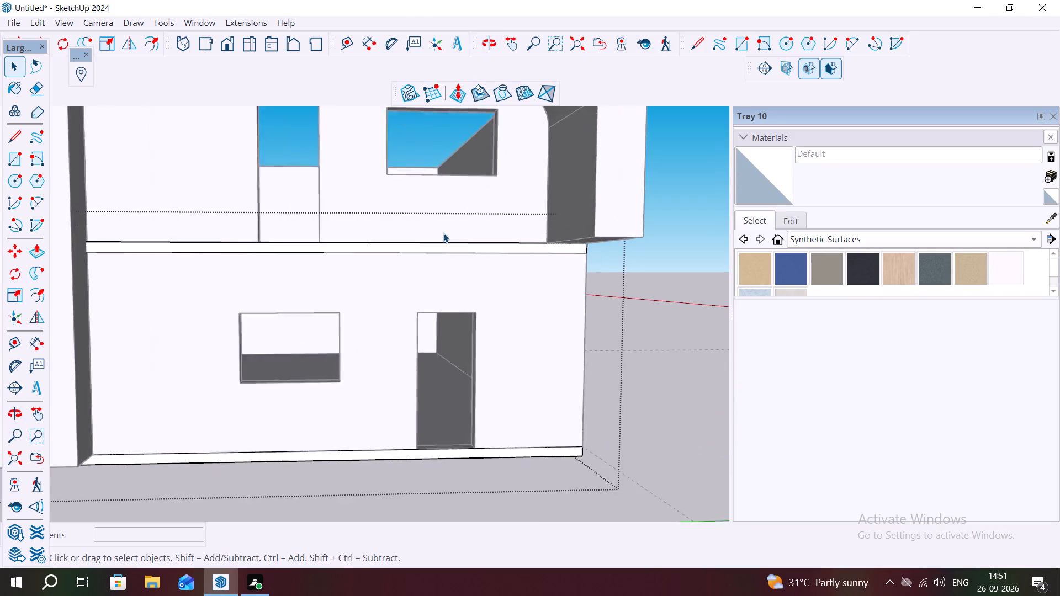
scroll(443, 233, up, 1)
click(460, 251)
click(456, 248)
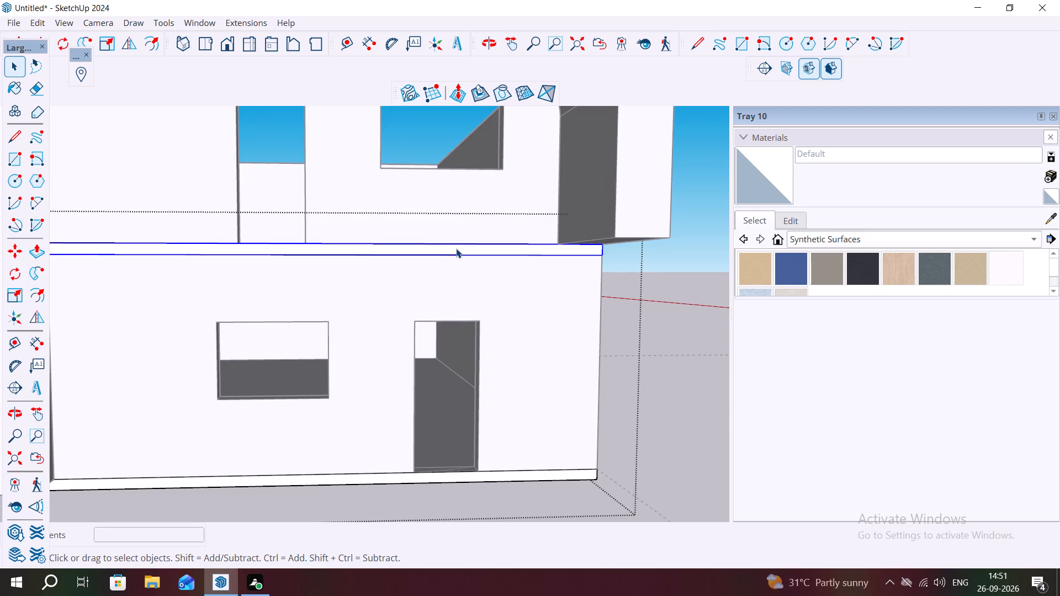
scroll(649, 240, down, 4)
middle_drag(453, 247, 383, 248)
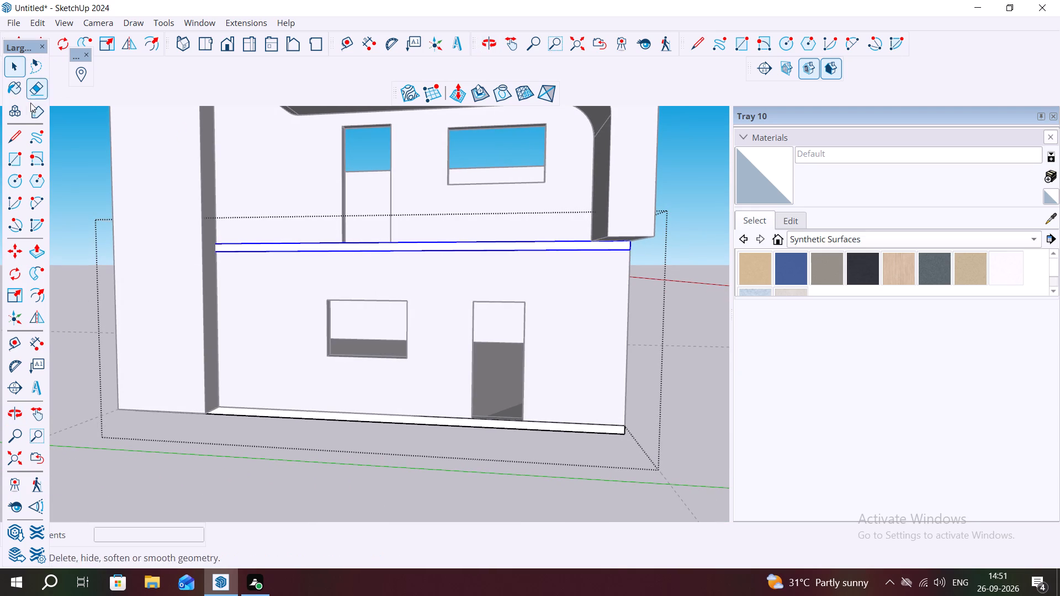
click(13, 158)
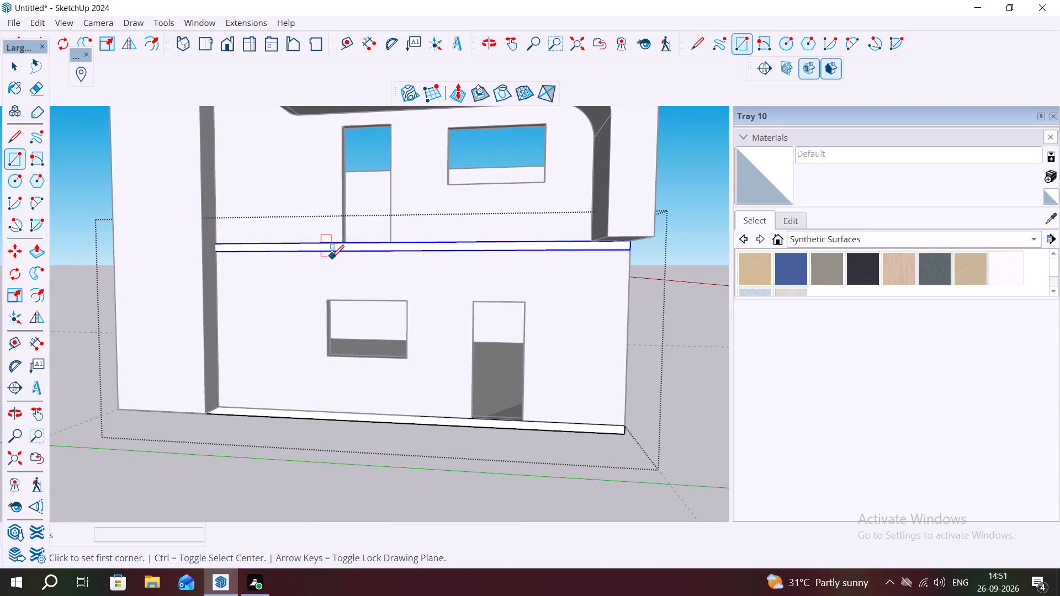
click(299, 245)
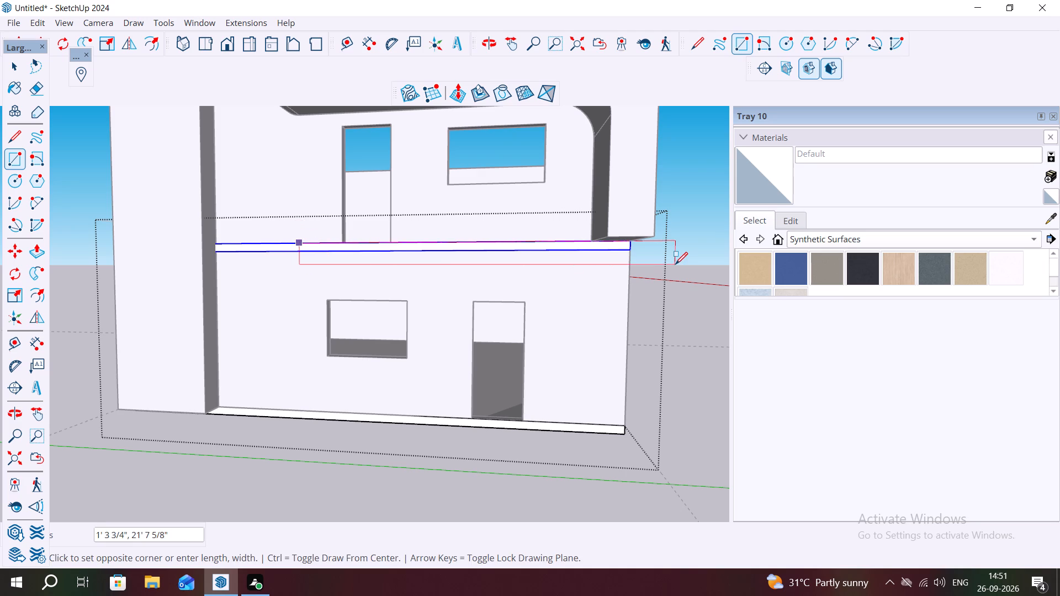
scroll(625, 251, up, 6)
click(625, 251)
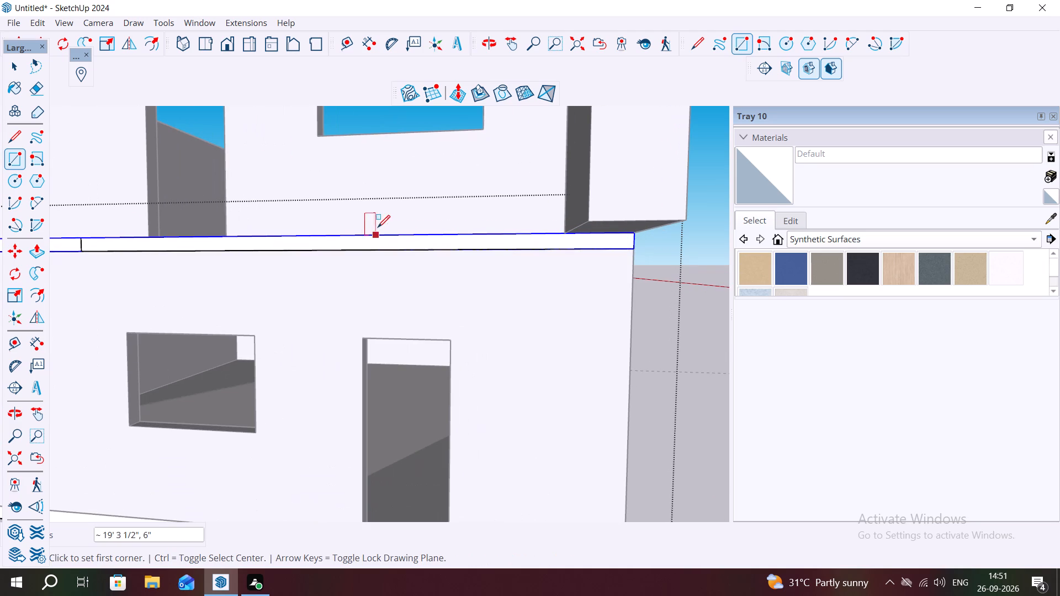
scroll(378, 227, down, 4)
scroll(542, 198, down, 2)
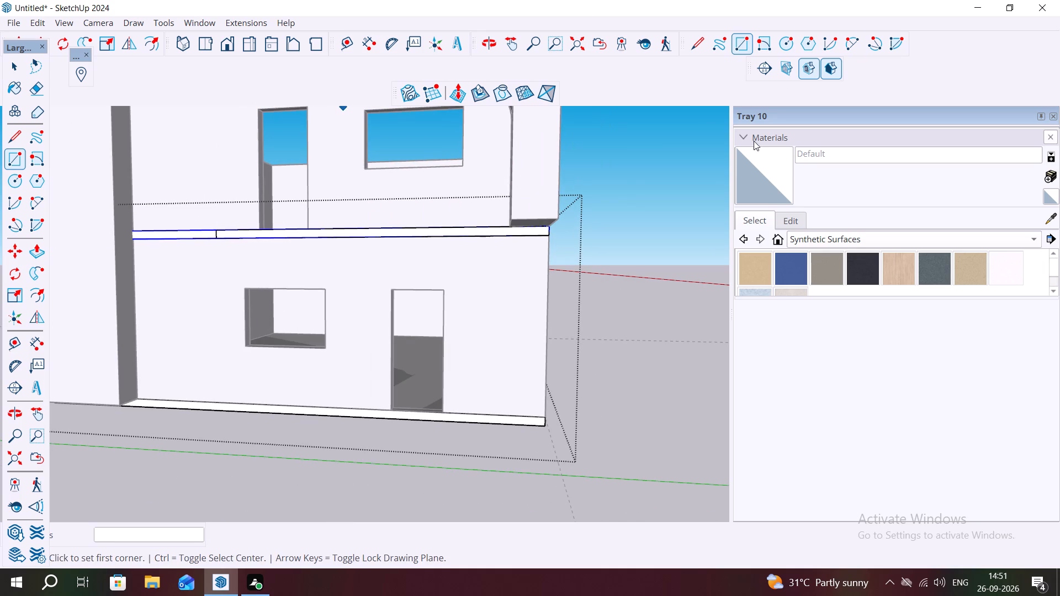
key(Escape)
key(space)
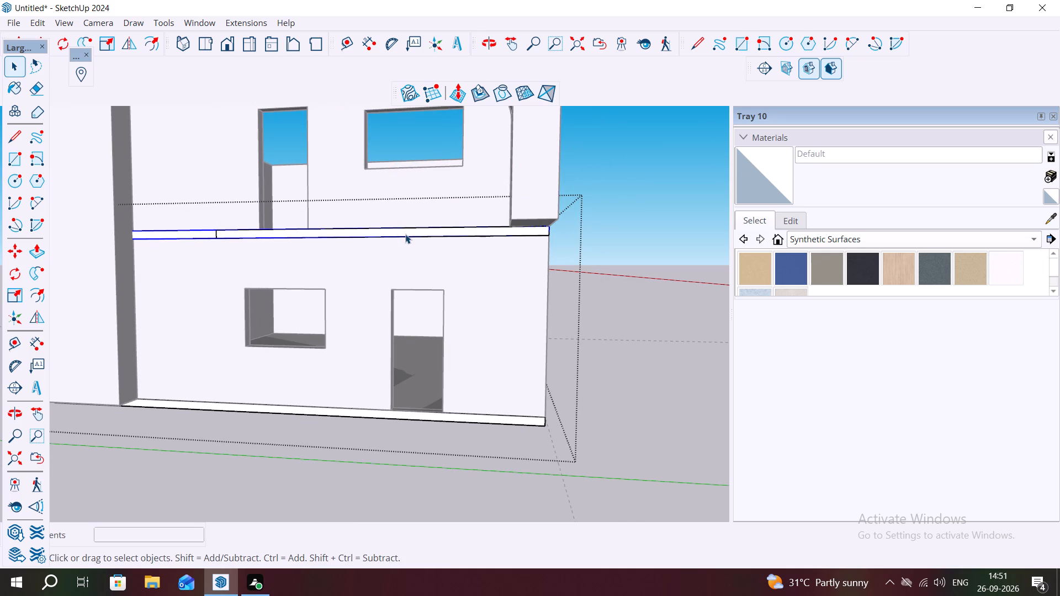
Push/Pull the new slab-band rectangle outward about 5' 10 15/16" to form a projecting balcony slab below the upper overhang.
click(405, 234)
key(p)
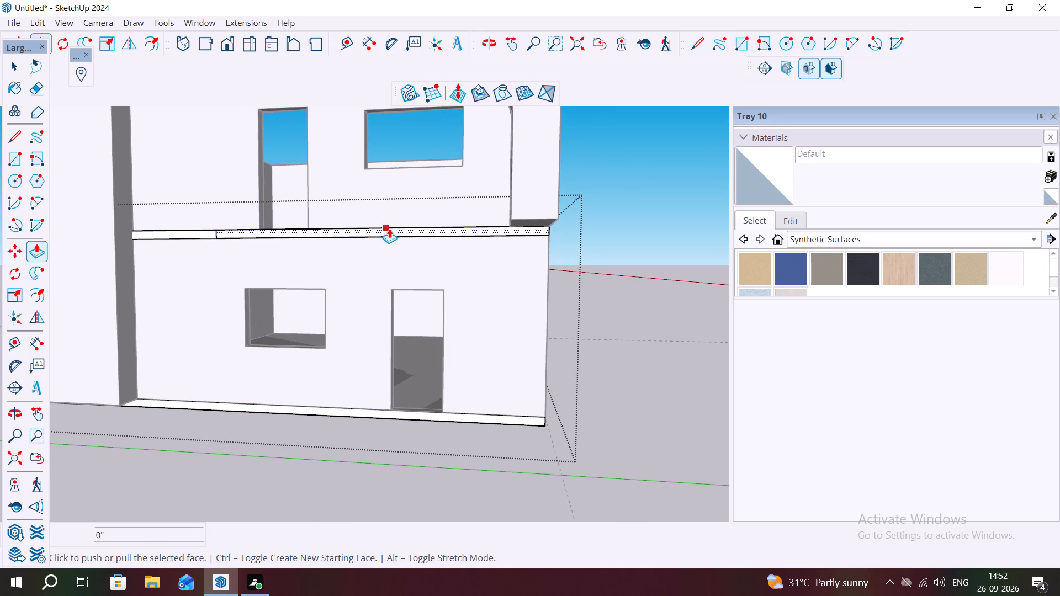
click(389, 228)
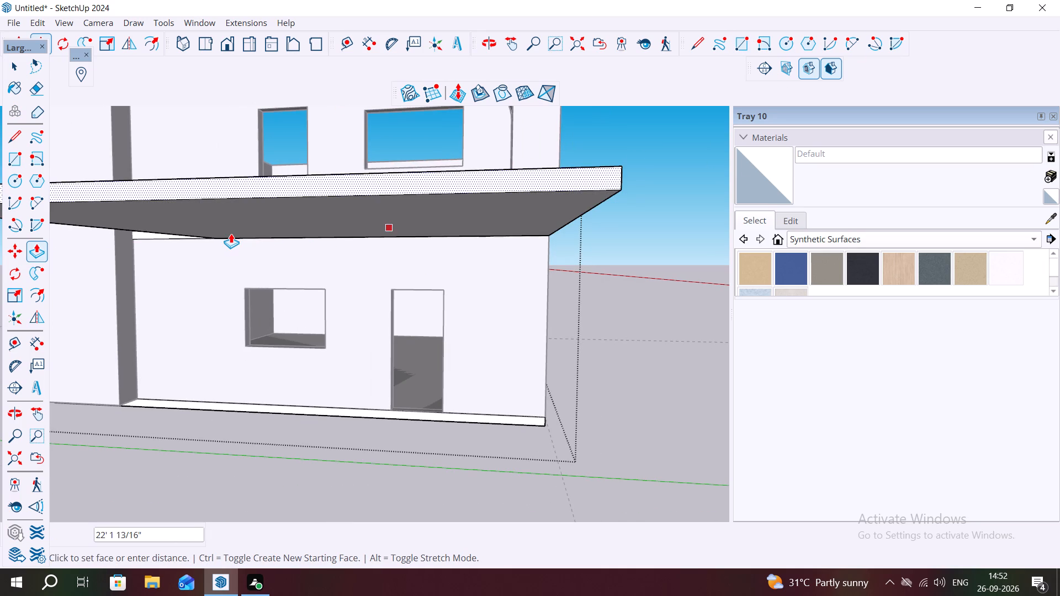
middle_drag(231, 233, 453, 390)
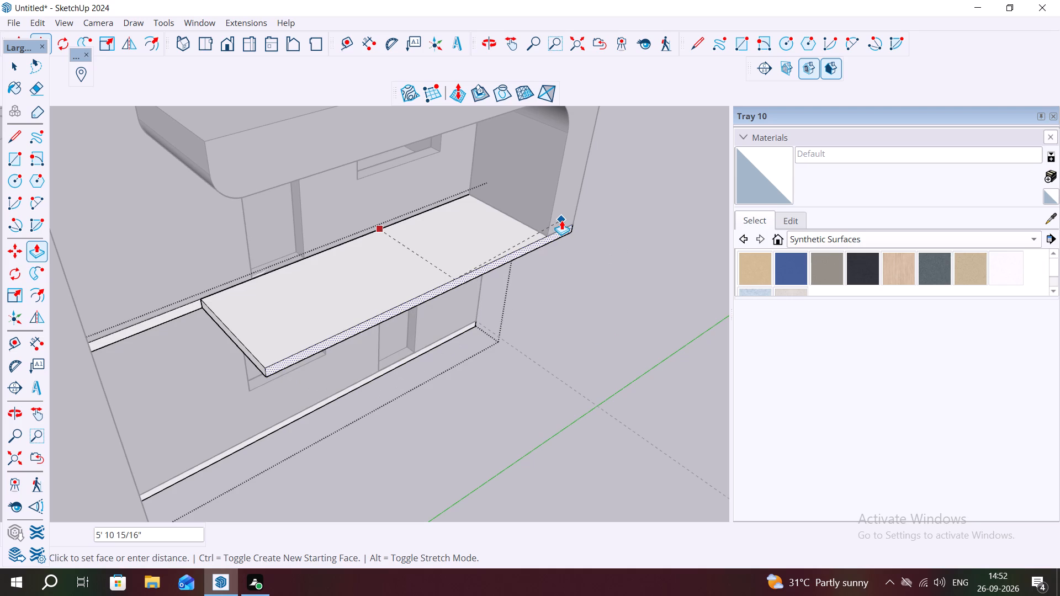
click(561, 220)
scroll(600, 270, down, 3)
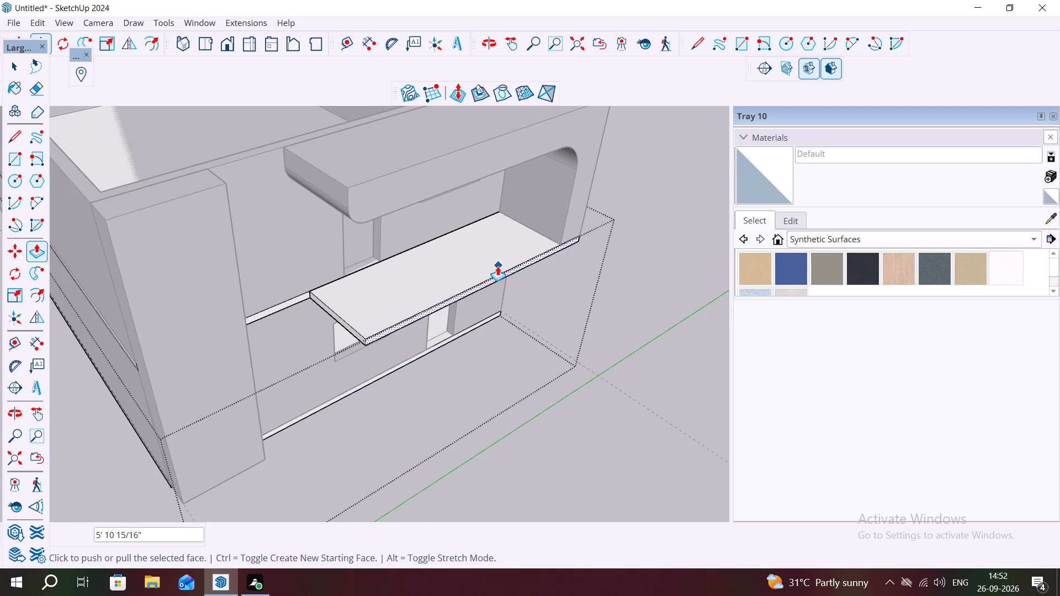
Push/Pull the balcony slab's free end face about 5' 6 1/4" to meet the projecting full-height wall.
middle_drag(317, 315, 160, 322)
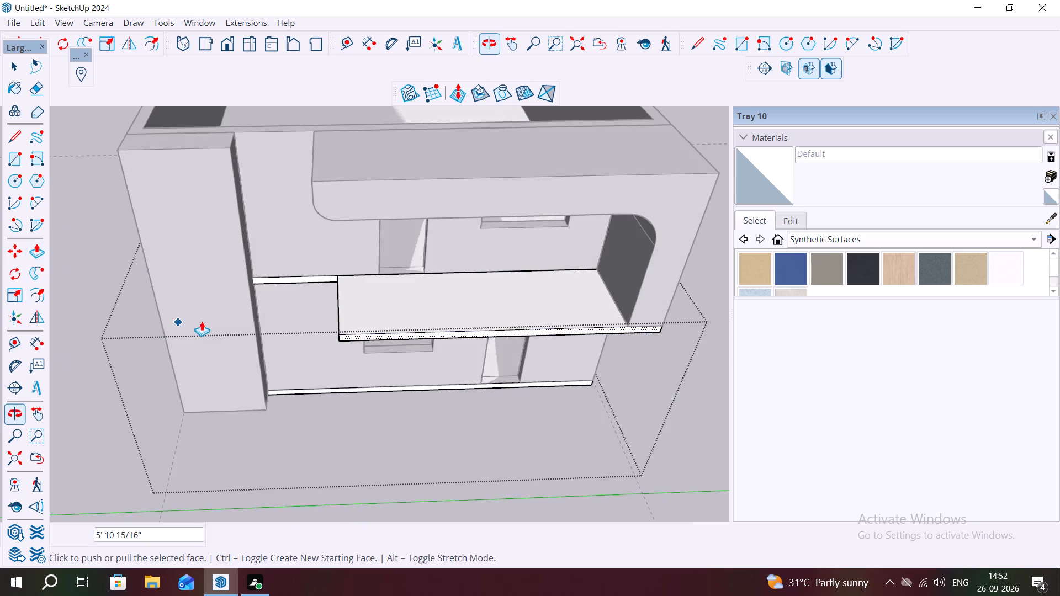
scroll(298, 327, up, 8)
middle_drag(339, 291, 533, 307)
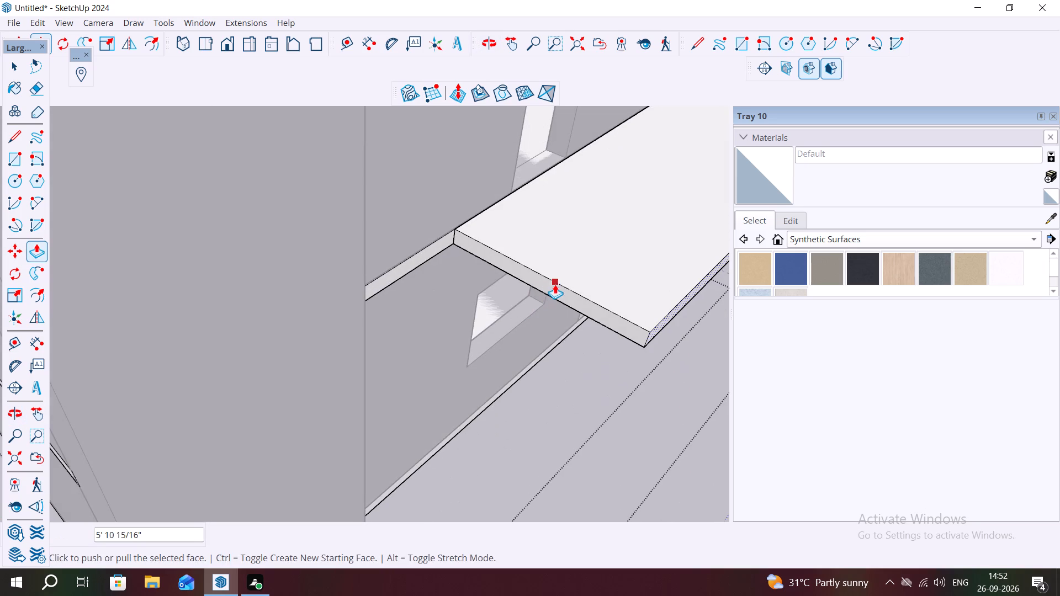
key(space)
click(564, 300)
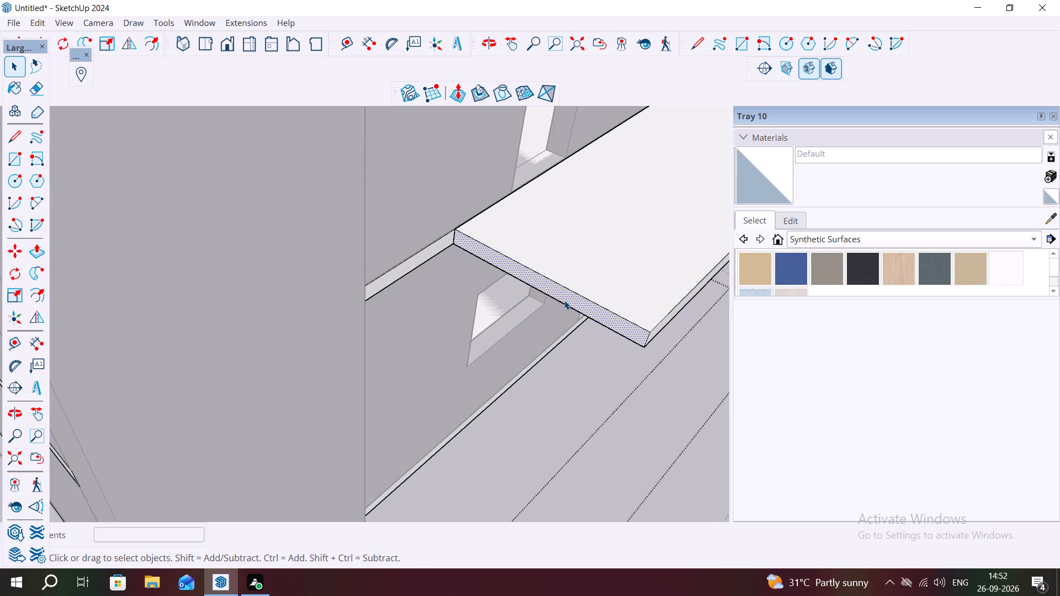
key(p)
click(564, 300)
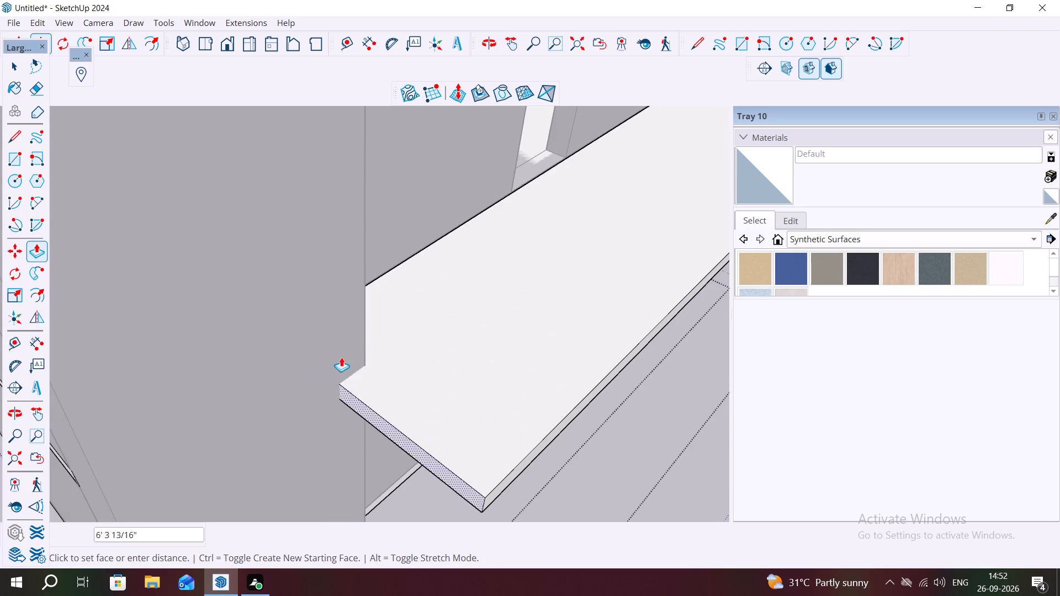
click(366, 360)
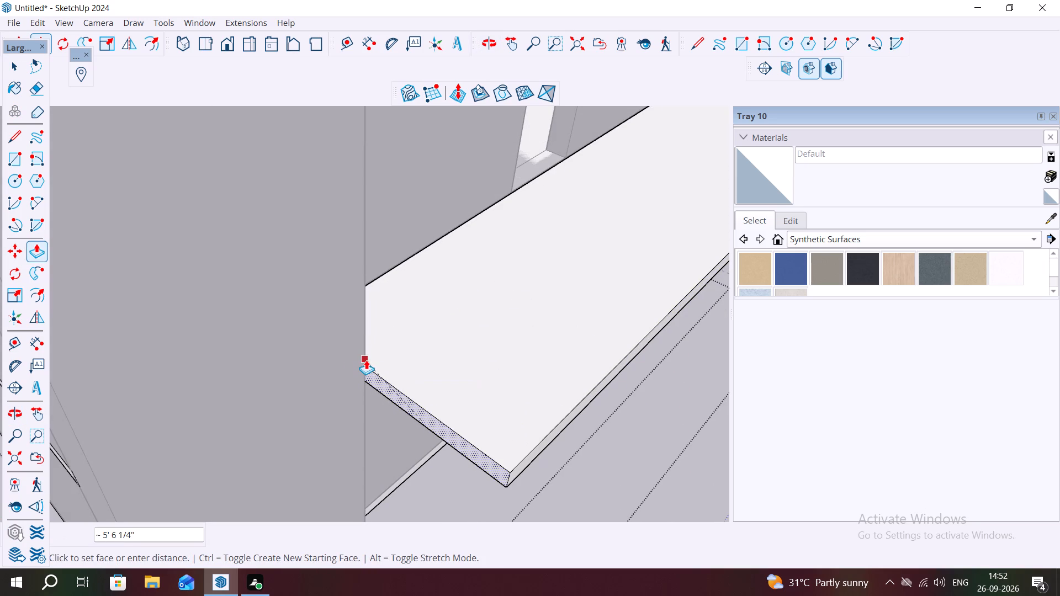
scroll(427, 396, down, 3)
scroll(399, 327, down, 4)
scroll(404, 324, up, 1)
scroll(416, 285, down, 4)
middle_drag(530, 322, 365, 227)
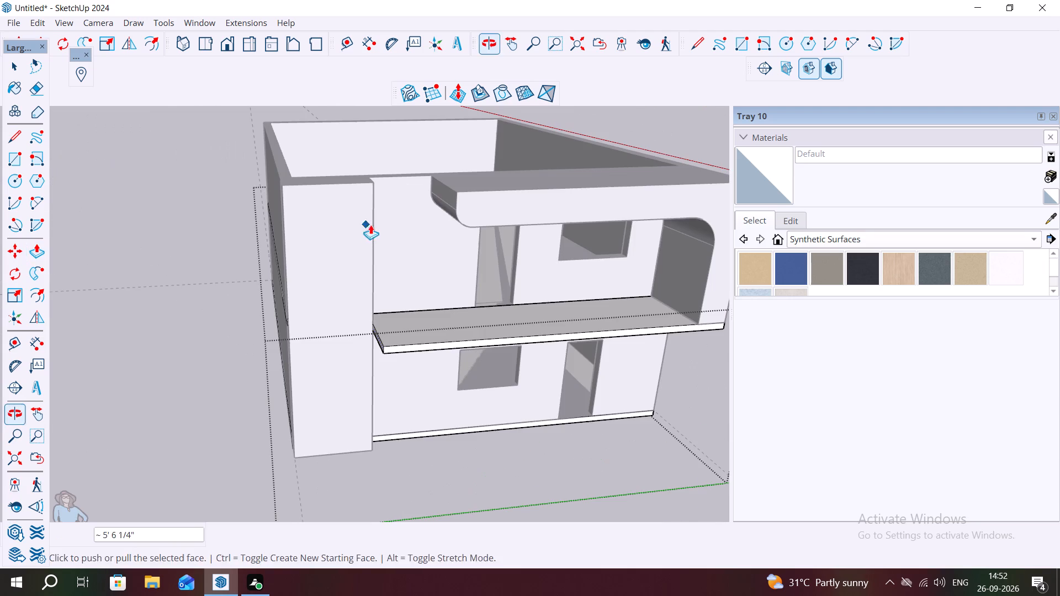
key(Escape)
key(space)
Exit editing of the lower-storey group that contains the balcony slab.
scroll(257, 263, down, 1)
scroll(255, 262, up, 1)
scroll(253, 262, down, 1)
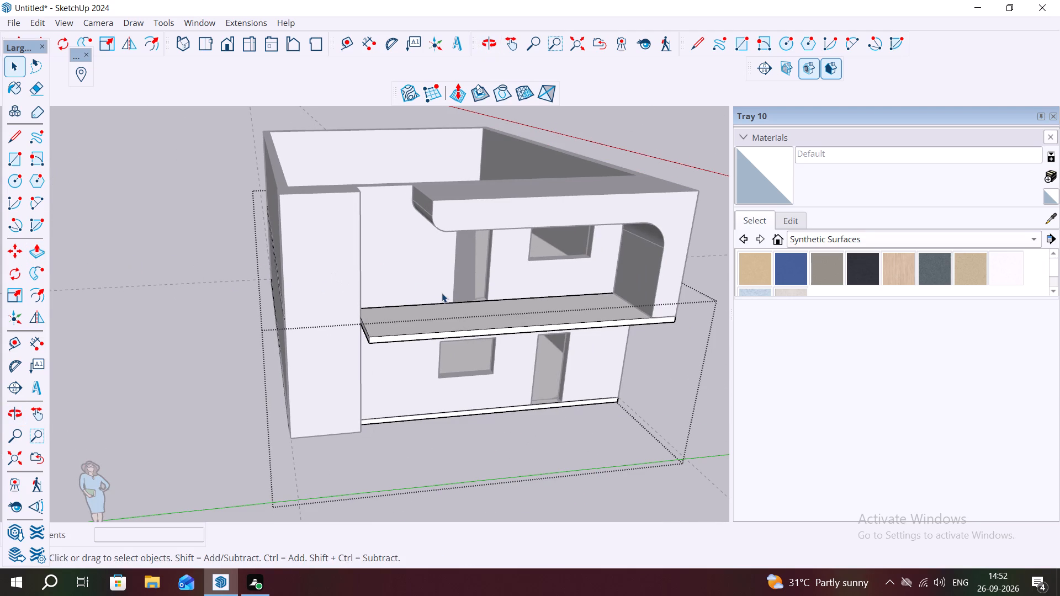
scroll(435, 292, down, 4)
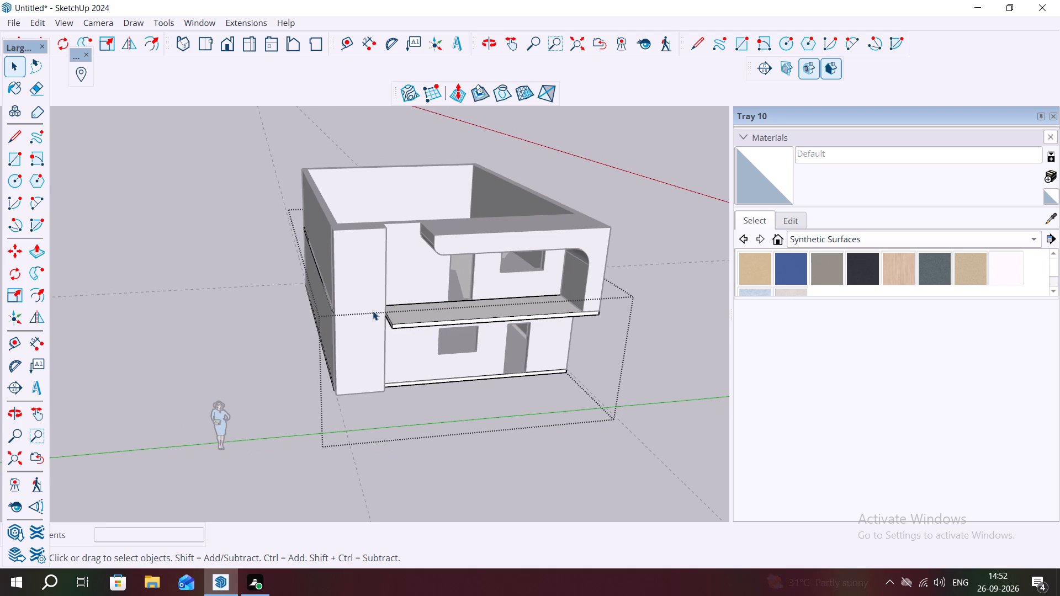
middle_drag(366, 296, 295, 301)
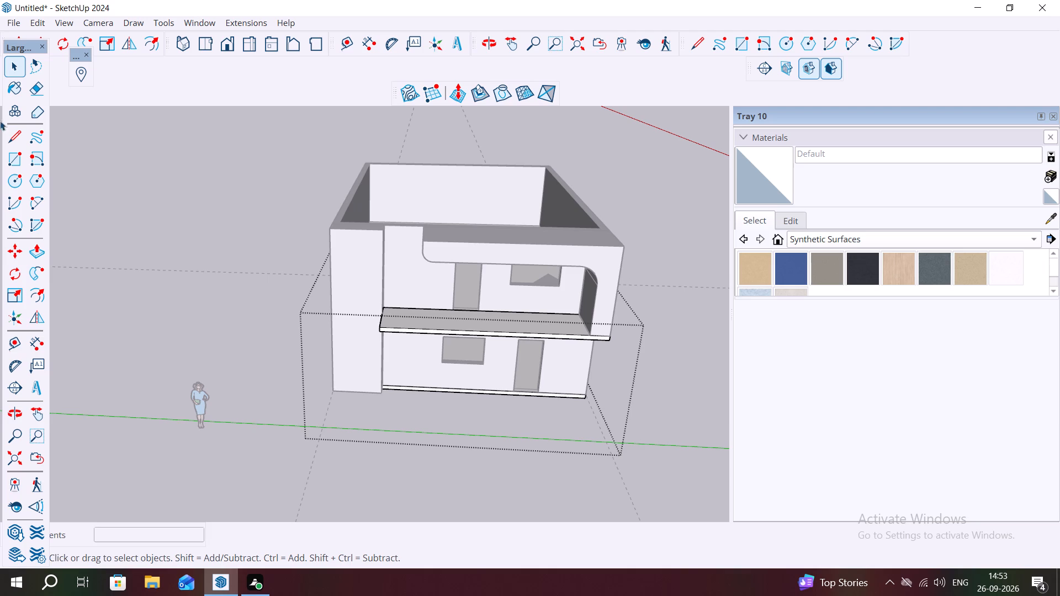
middle_drag(673, 424, 630, 358)
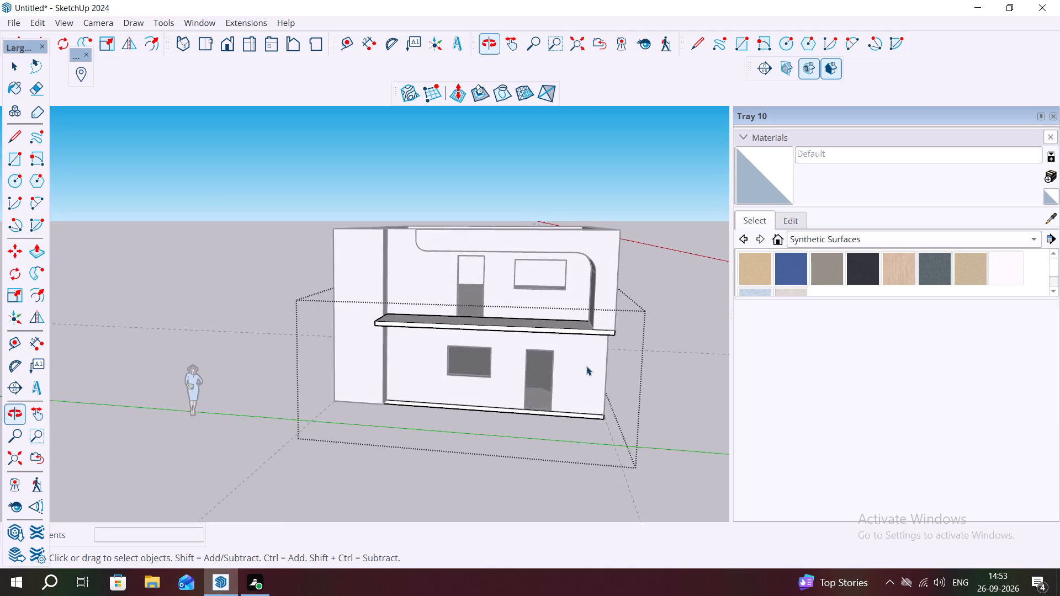
scroll(534, 348, down, 5)
middle_drag(566, 358, 574, 356)
click(658, 329)
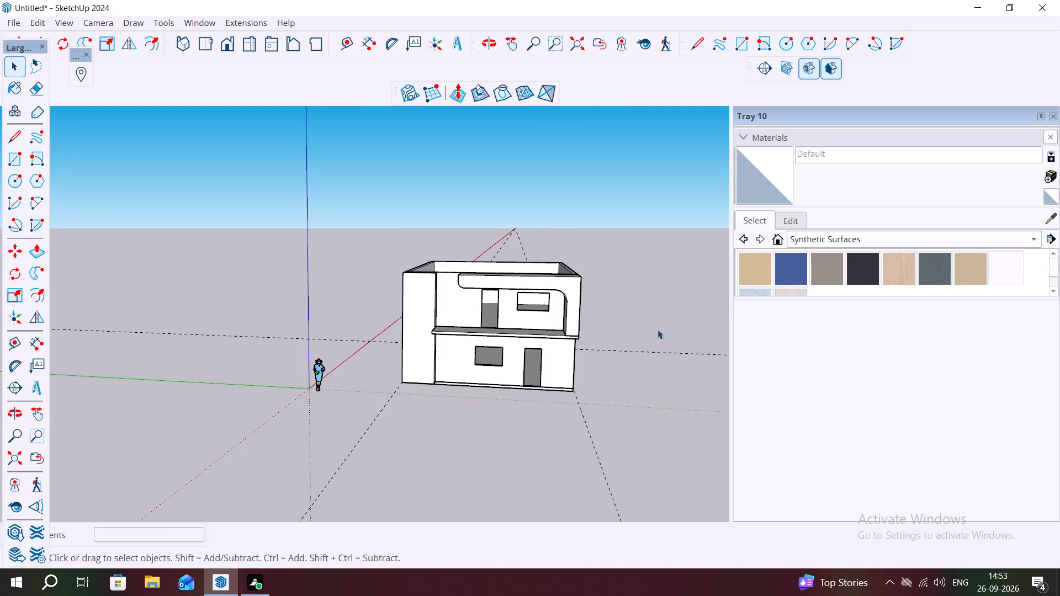
Examine the front facade with its new balcony slab from several angles.
scroll(483, 298, up, 3)
middle_drag(478, 315, 561, 308)
scroll(455, 299, up, 5)
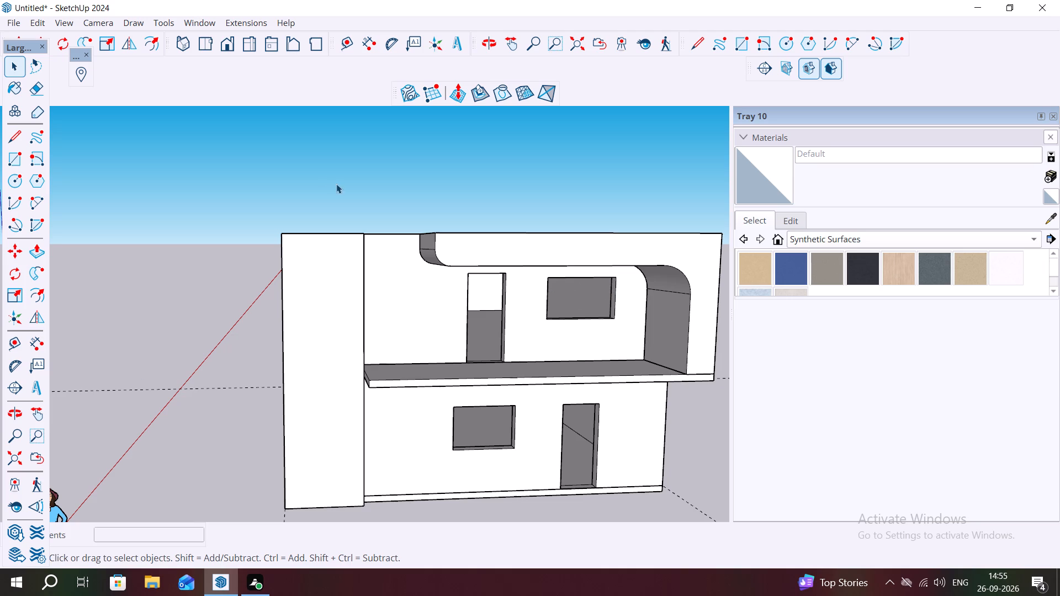
scroll(277, 265, down, 1)
middle_drag(377, 310, 372, 312)
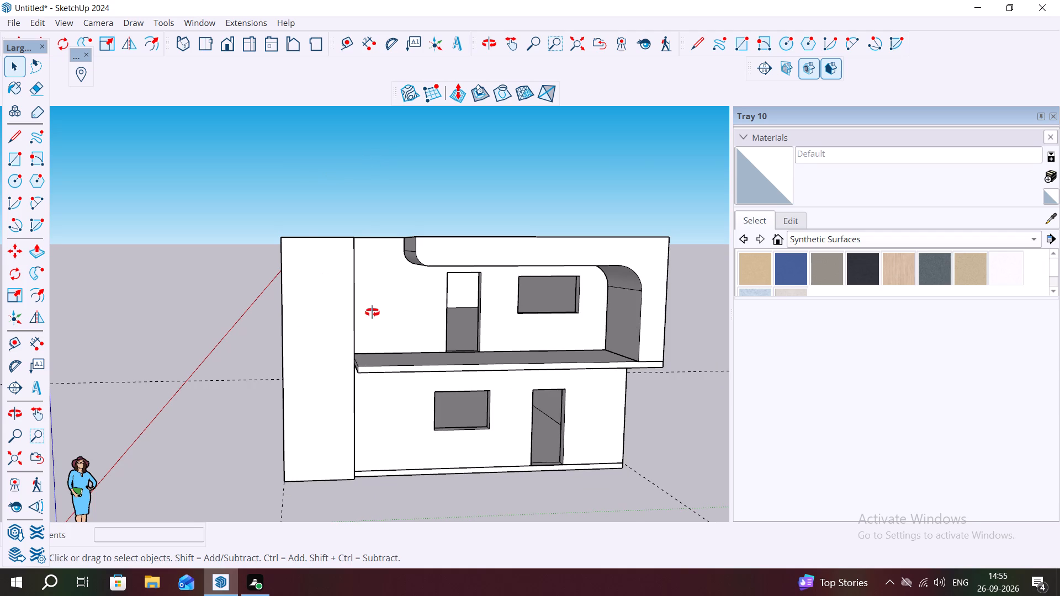
middle_drag(372, 312, 223, 359)
scroll(287, 327, down, 4)
middle_drag(276, 313, 365, 307)
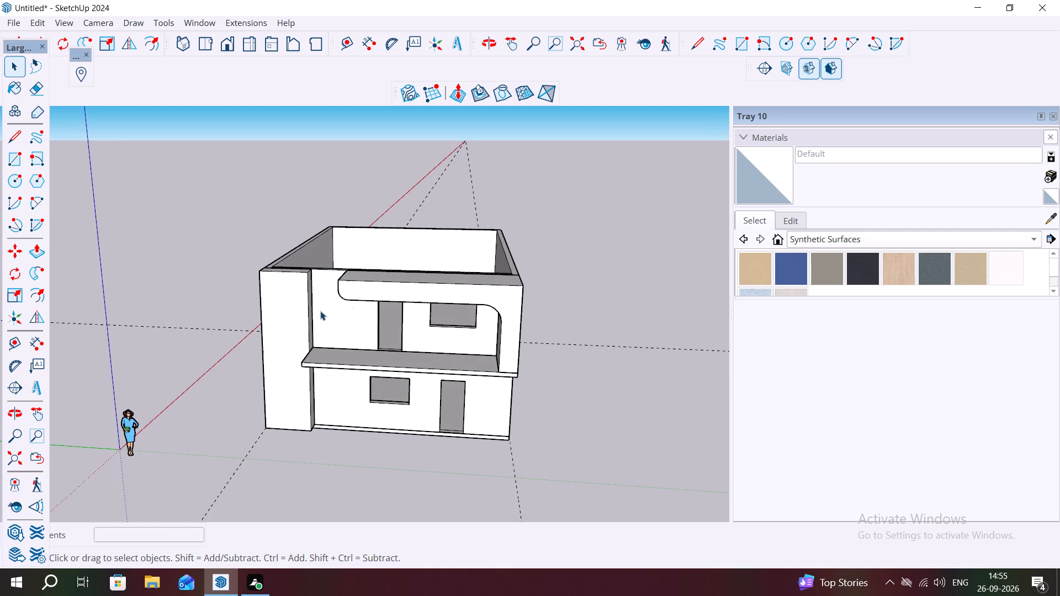
scroll(328, 250, down, 2)
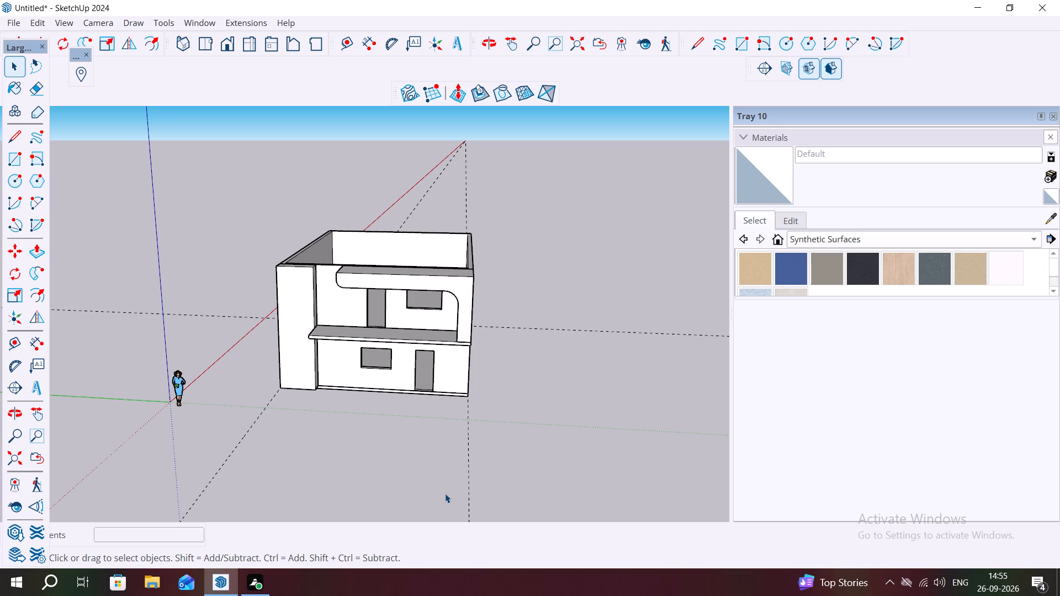
Draw a rectangle about 6' 9 5/8" by 3' filling the upper-floor doorway opening above the balcony.
middle_drag(461, 336, 479, 305)
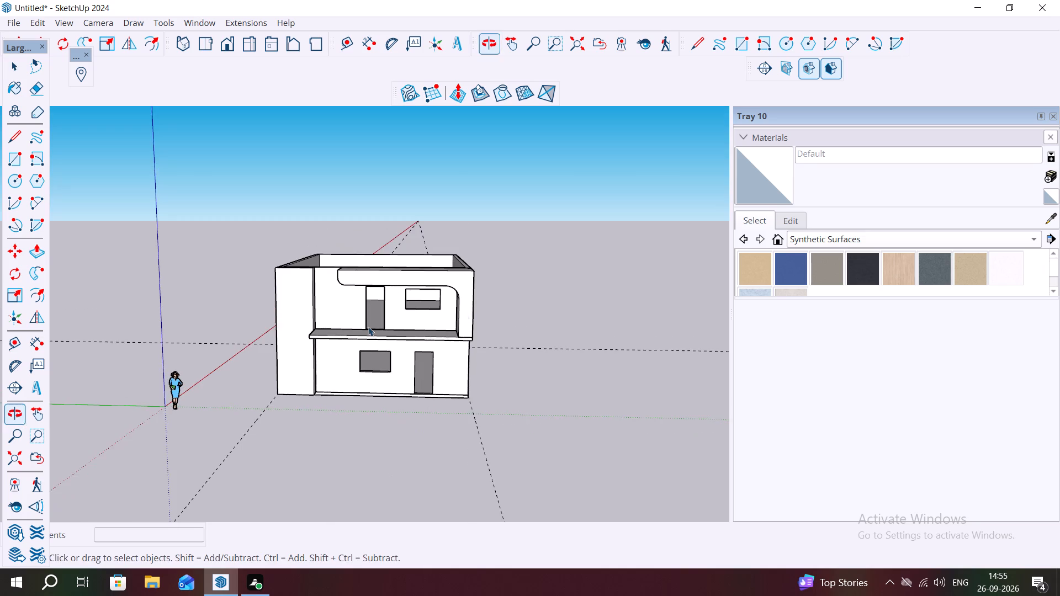
scroll(330, 321, up, 6)
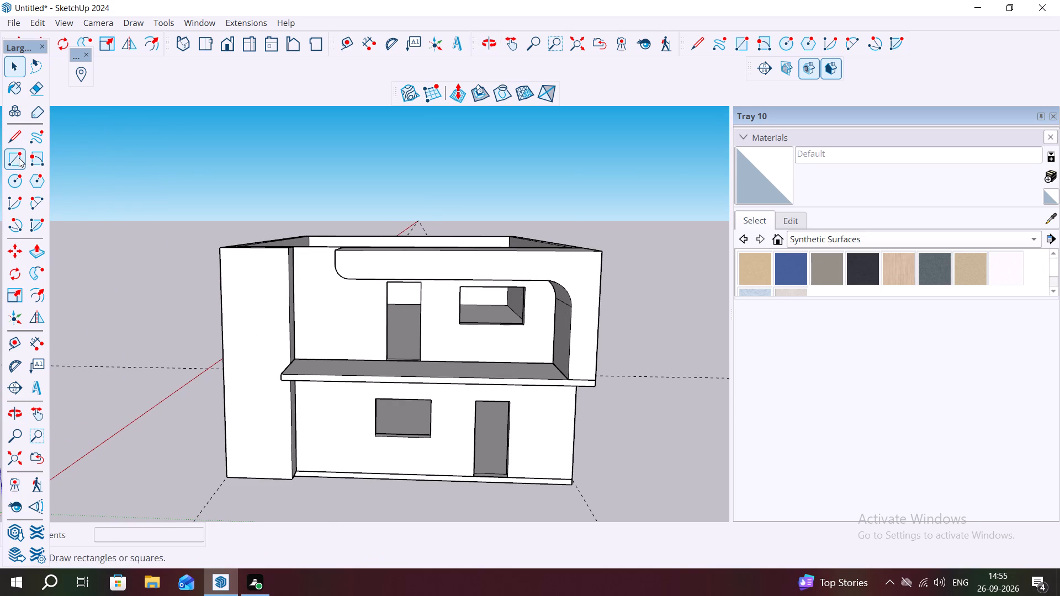
click(18, 155)
scroll(379, 314, up, 3)
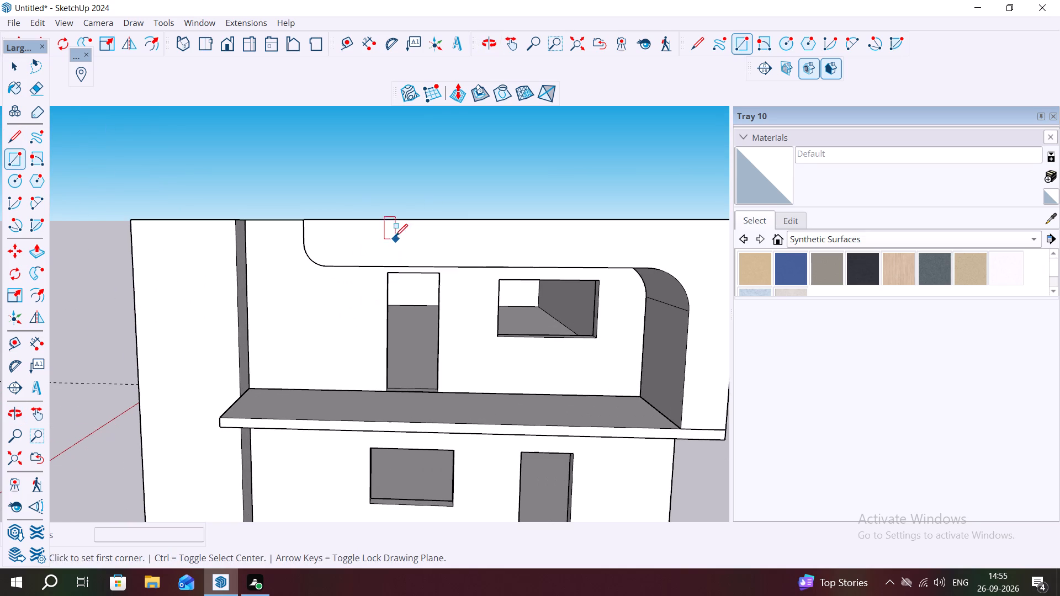
middle_drag(385, 296, 397, 231)
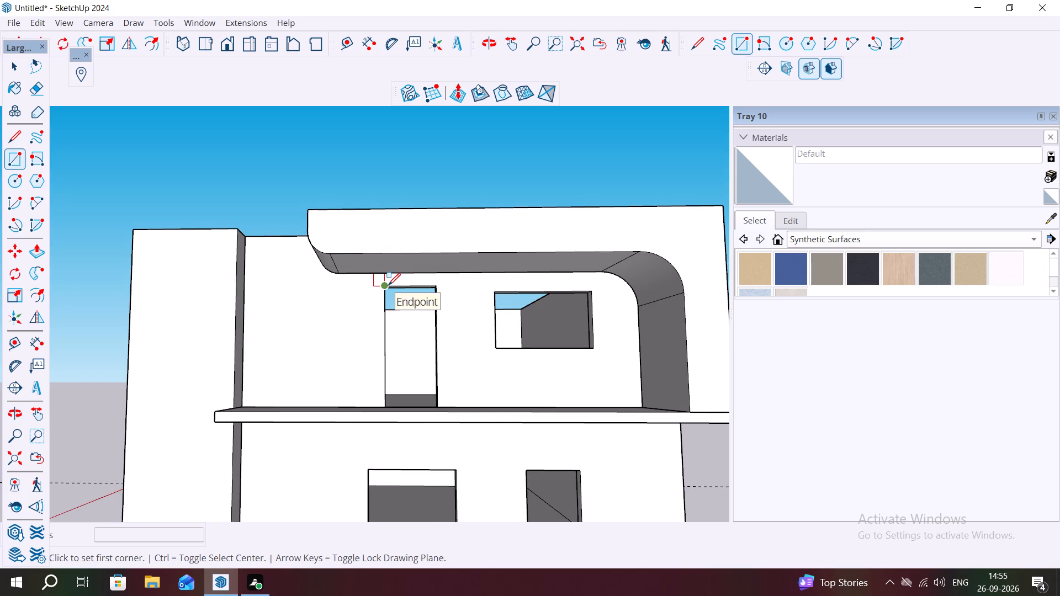
click(388, 285)
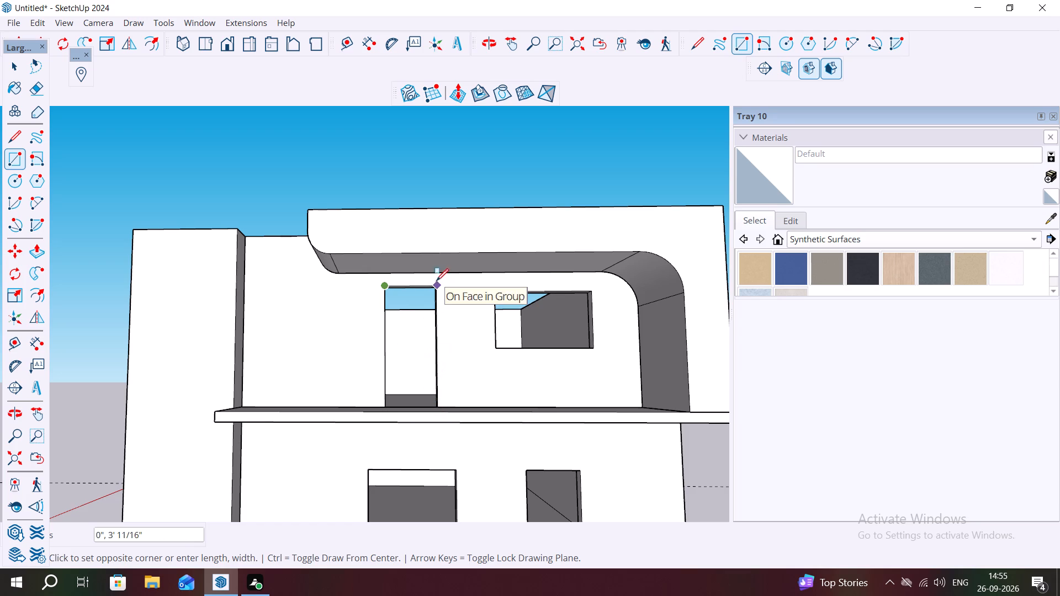
scroll(439, 388, down, 1)
scroll(439, 388, up, 9)
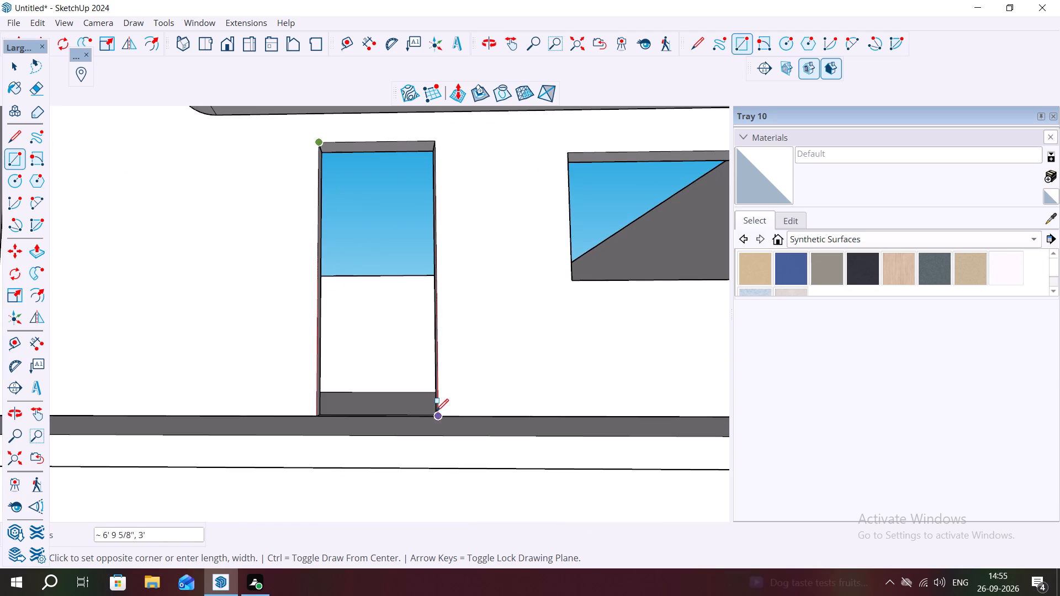
click(436, 417)
scroll(318, 269, down, 6)
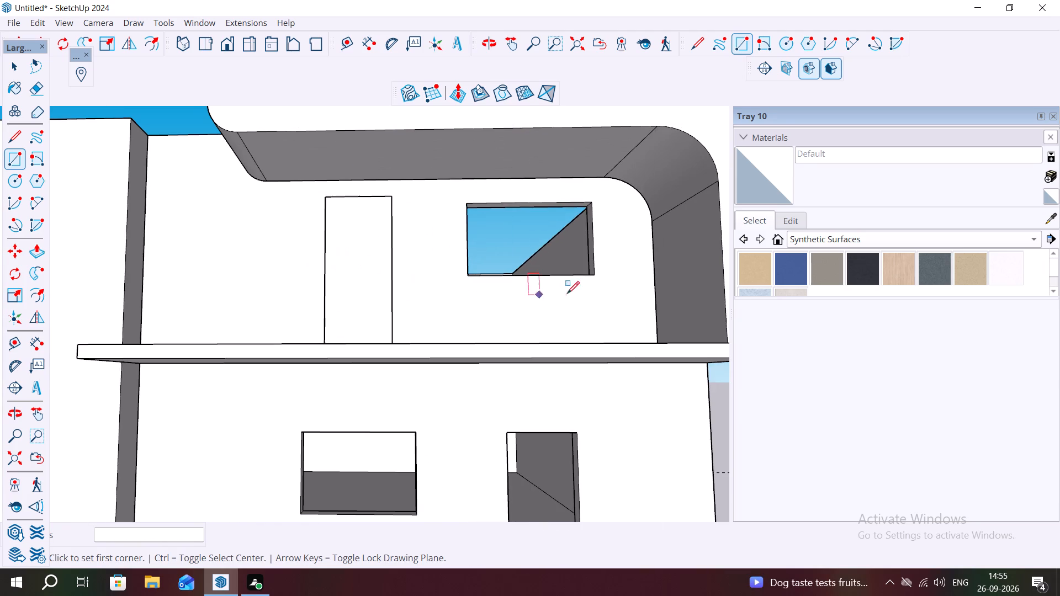
Paint the upper-floor door panel above the balcony with the Wood Bamboo material from the Wood collection.
click(872, 242)
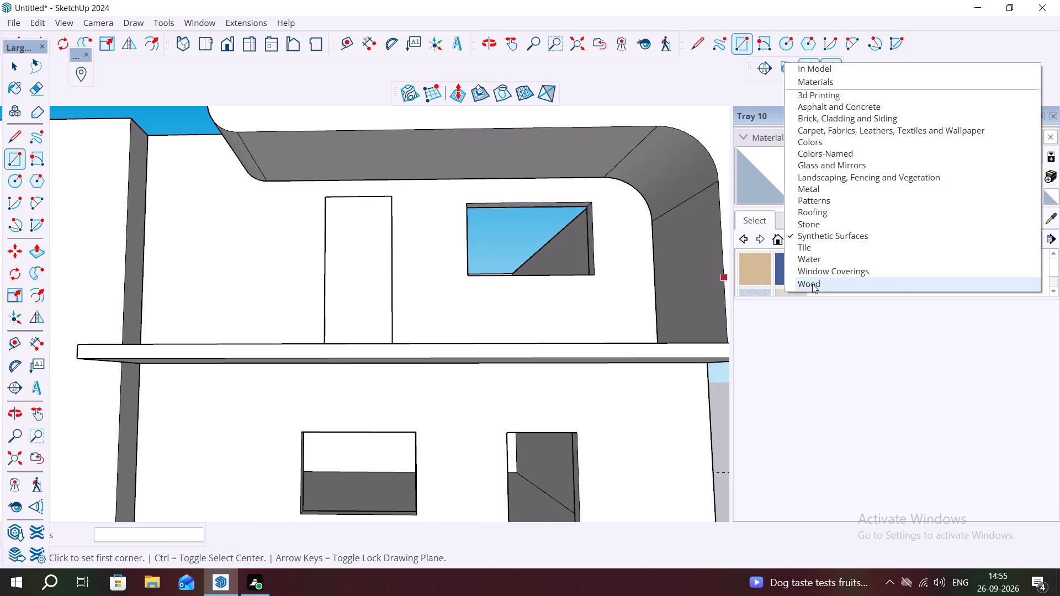
click(811, 287)
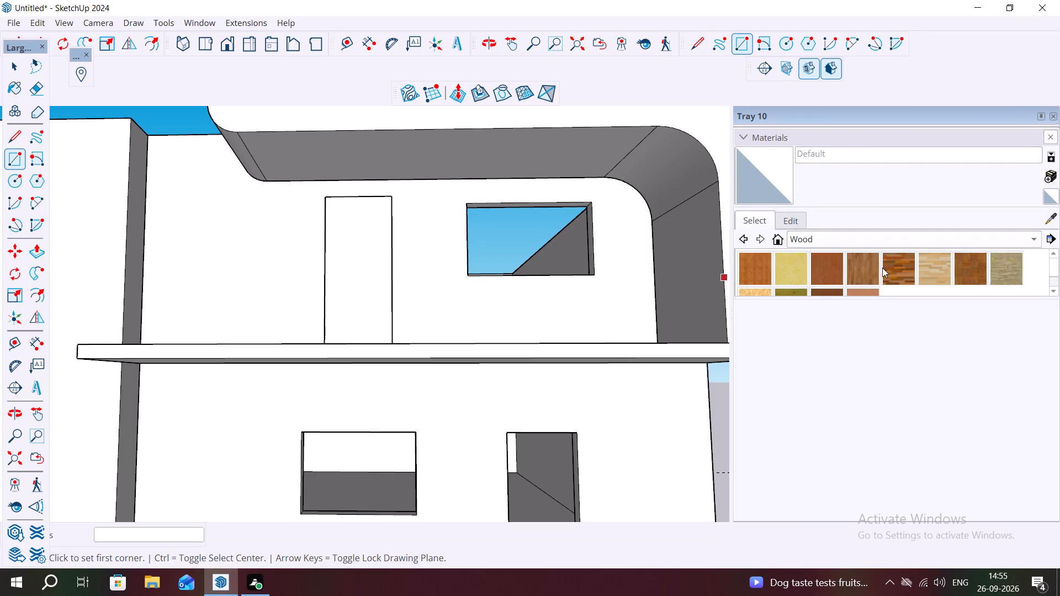
click(748, 267)
click(364, 288)
Draw a rectangle about 6 5/16" by 1 7/8" on the upper door panel's face, close to its long side edge, for the handle.
scroll(354, 288, down, 3)
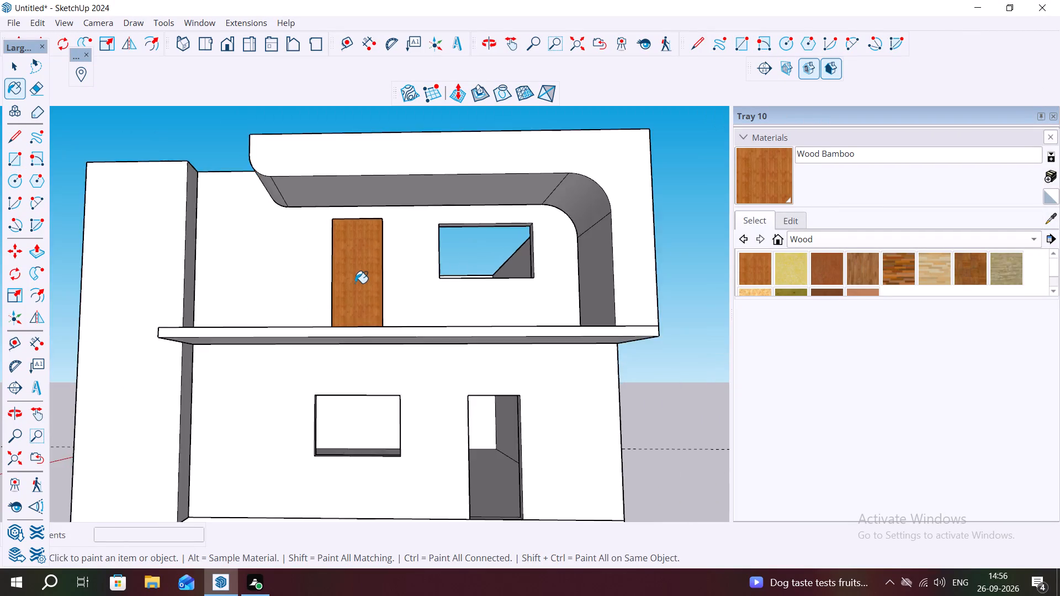
scroll(356, 283, up, 1)
scroll(358, 283, down, 2)
middle_drag(362, 286, 371, 331)
scroll(328, 279, up, 2)
scroll(328, 279, down, 1)
scroll(328, 278, up, 6)
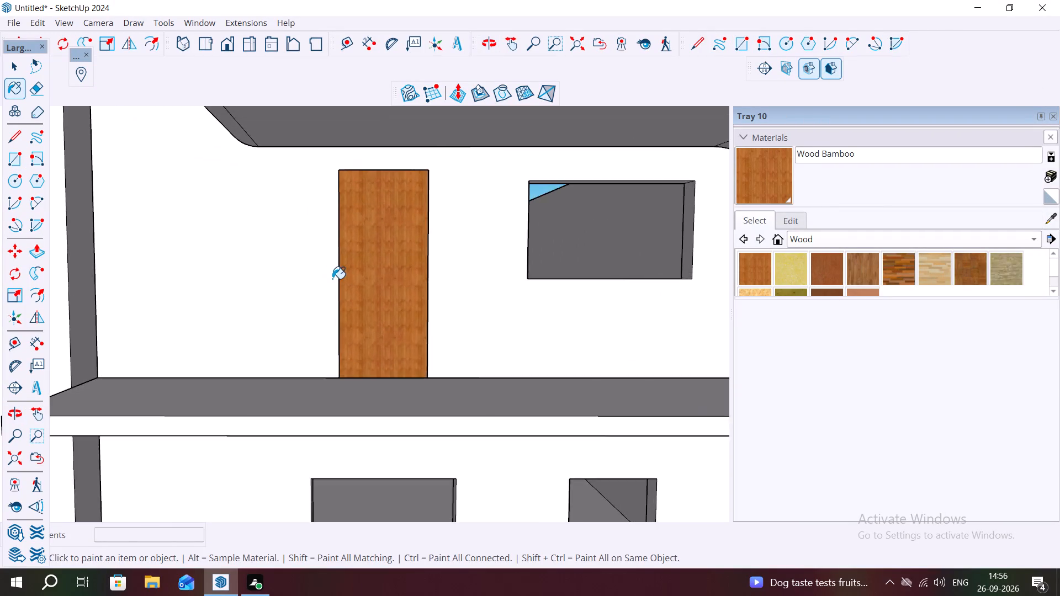
scroll(332, 279, up, 5)
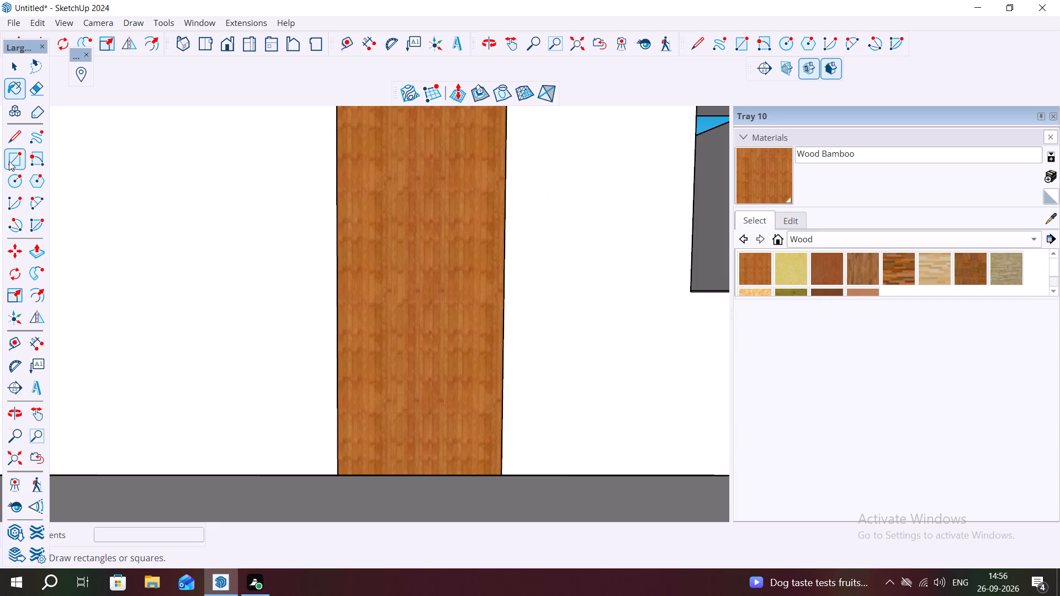
click(16, 159)
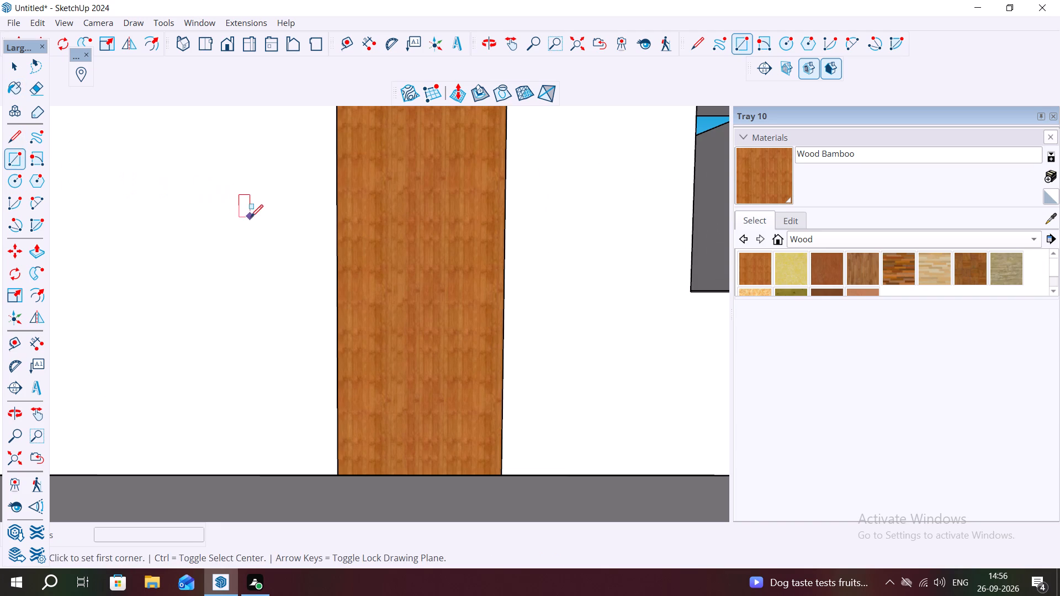
click(346, 242)
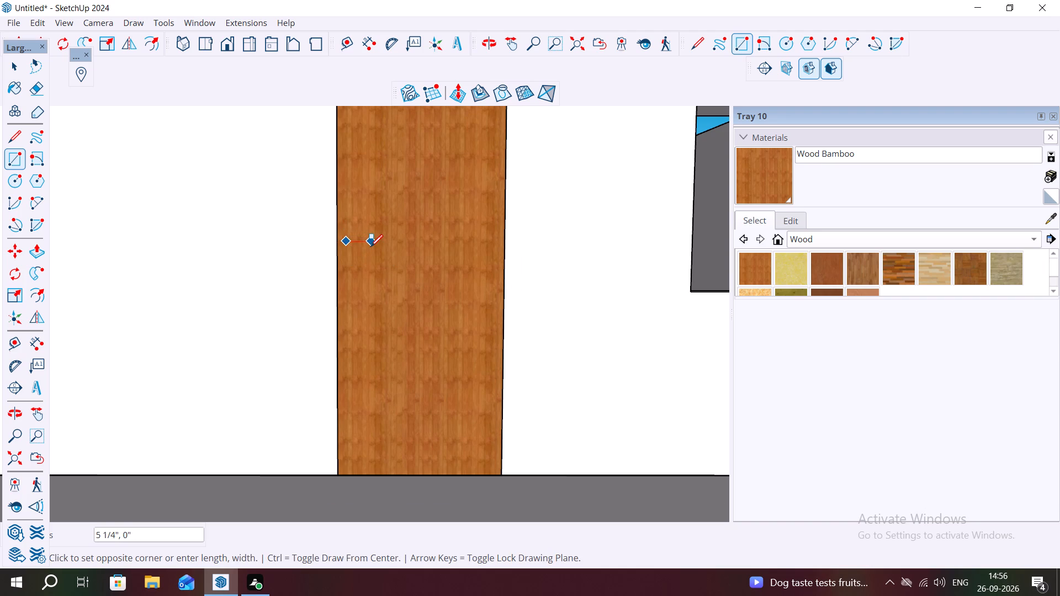
scroll(370, 247, up, 4)
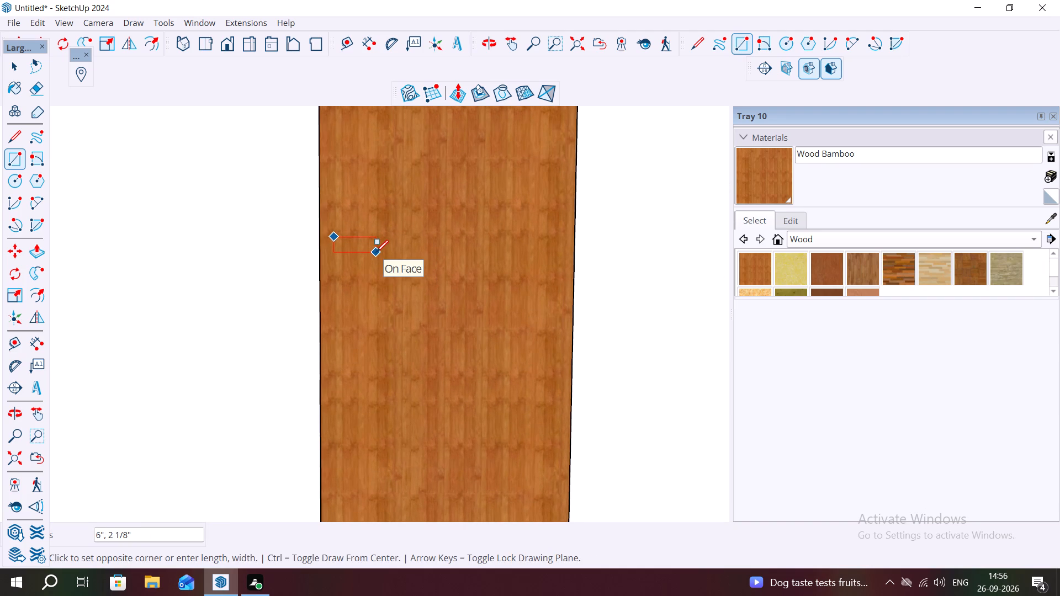
click(378, 251)
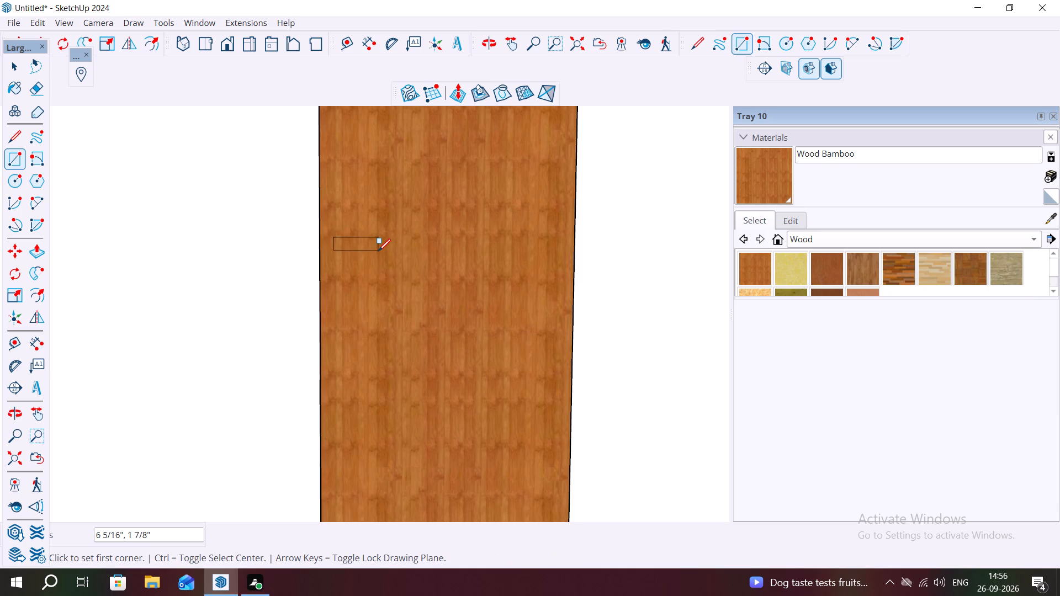
Draw a circle of about 1 1/16" radius centred on the midpoint of the handle rectangle's short edge nearest the door's side.
click(12, 180)
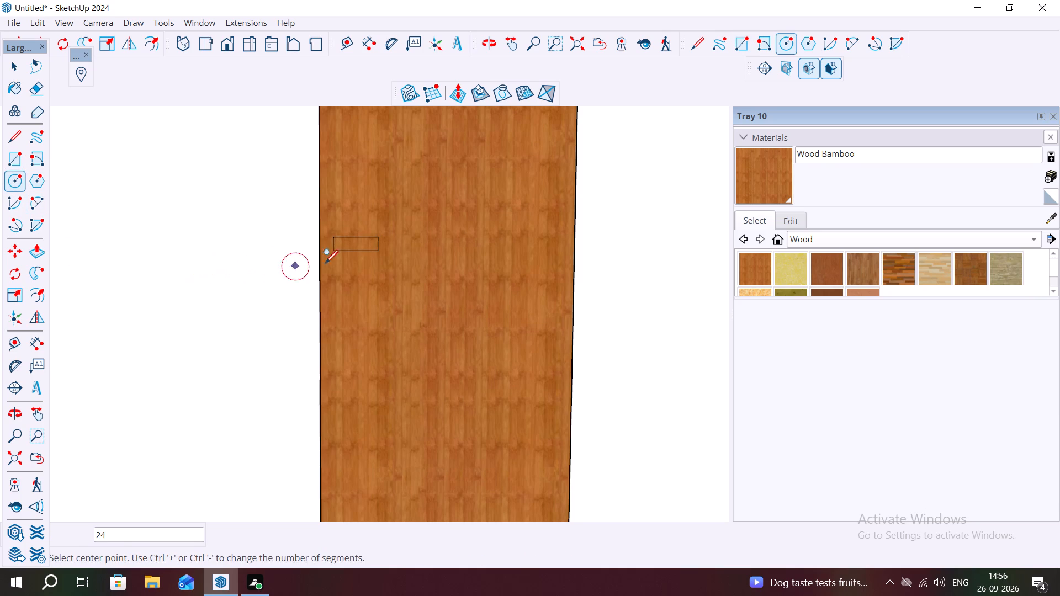
scroll(333, 241, up, 7)
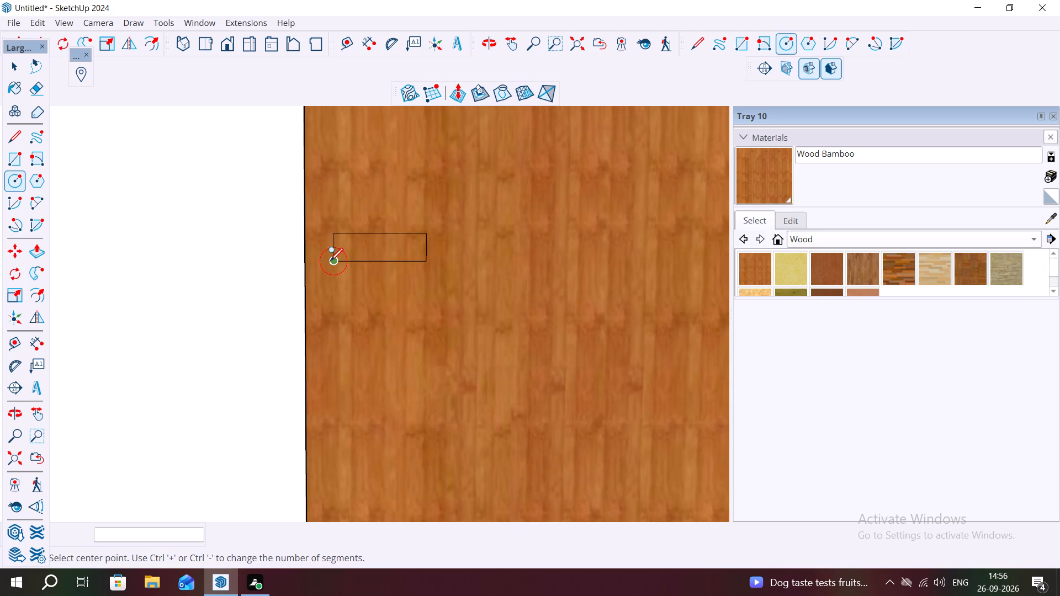
click(333, 247)
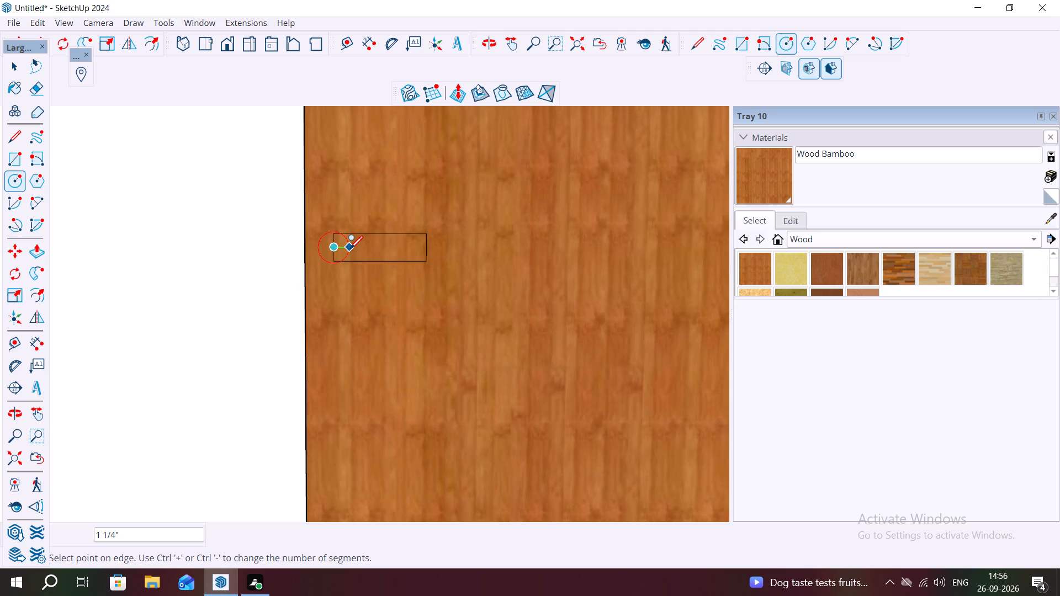
click(349, 248)
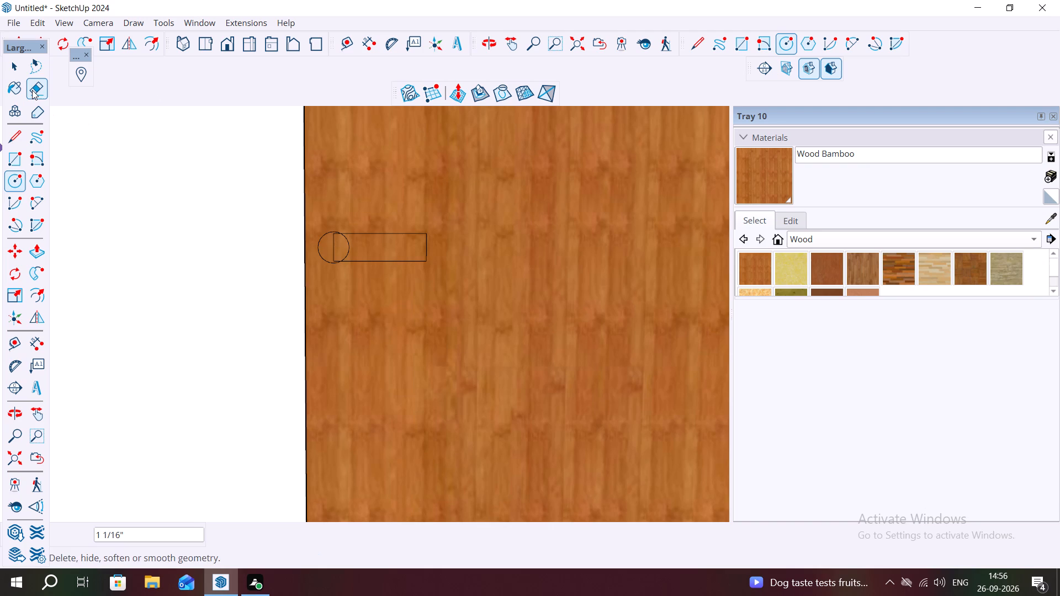
Delete the inner arc, the short rectangle edge and the two leftover line stubs inside the circle to form one handle outline.
click(12, 68)
scroll(342, 242, up, 1)
scroll(343, 241, down, 1)
scroll(347, 238, up, 2)
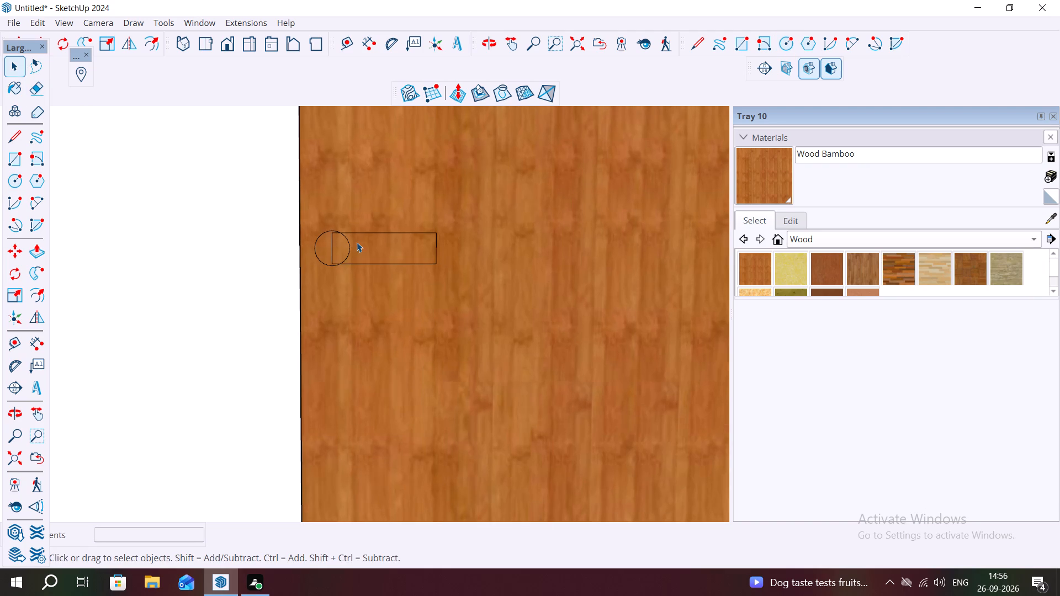
scroll(357, 242, up, 2)
click(346, 251)
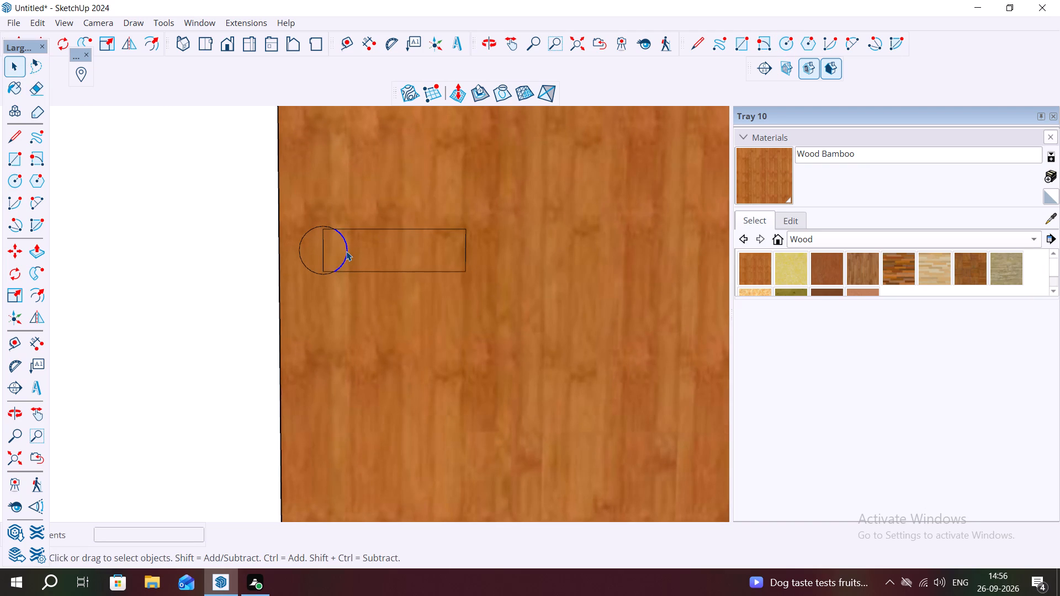
key(Delete)
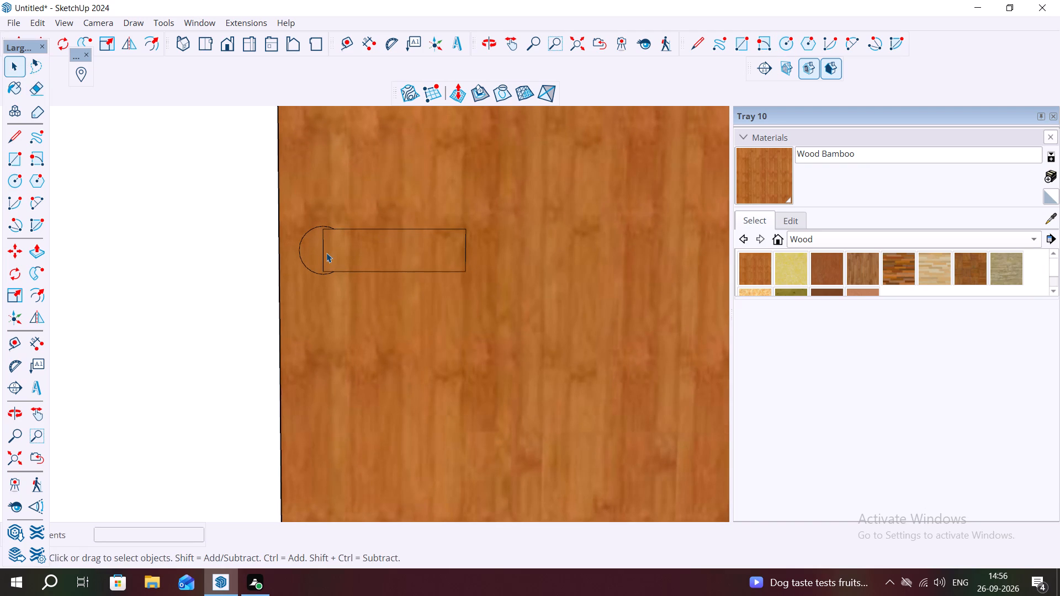
click(324, 253)
key(Delete)
scroll(301, 212, up, 6)
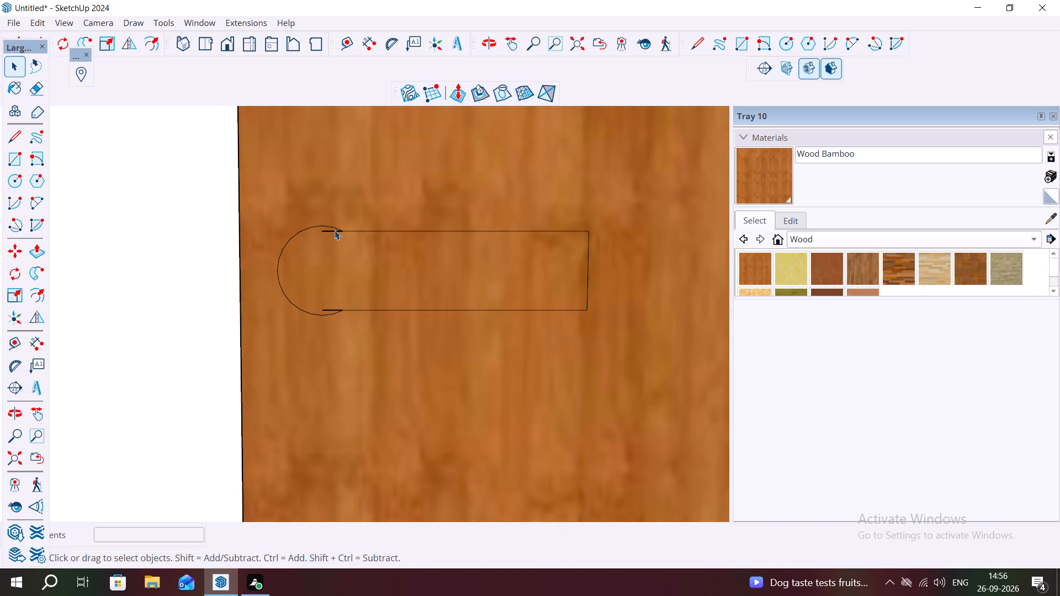
click(332, 231)
key(Delete)
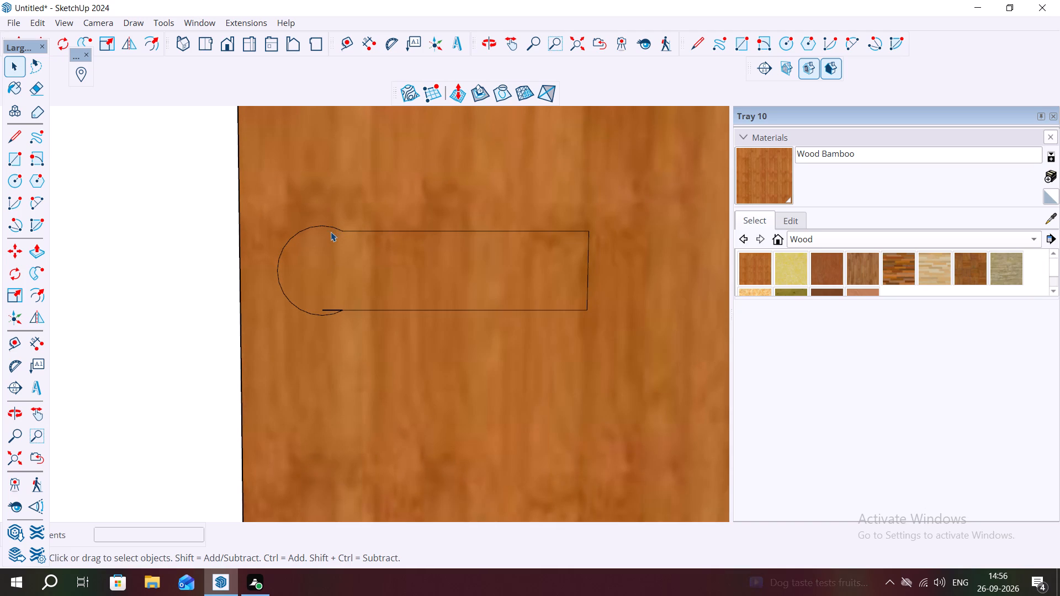
click(330, 310)
key(Delete)
Push/Pull the round-ended handle profile outward from the door about 1' 1 1/4".
click(365, 281)
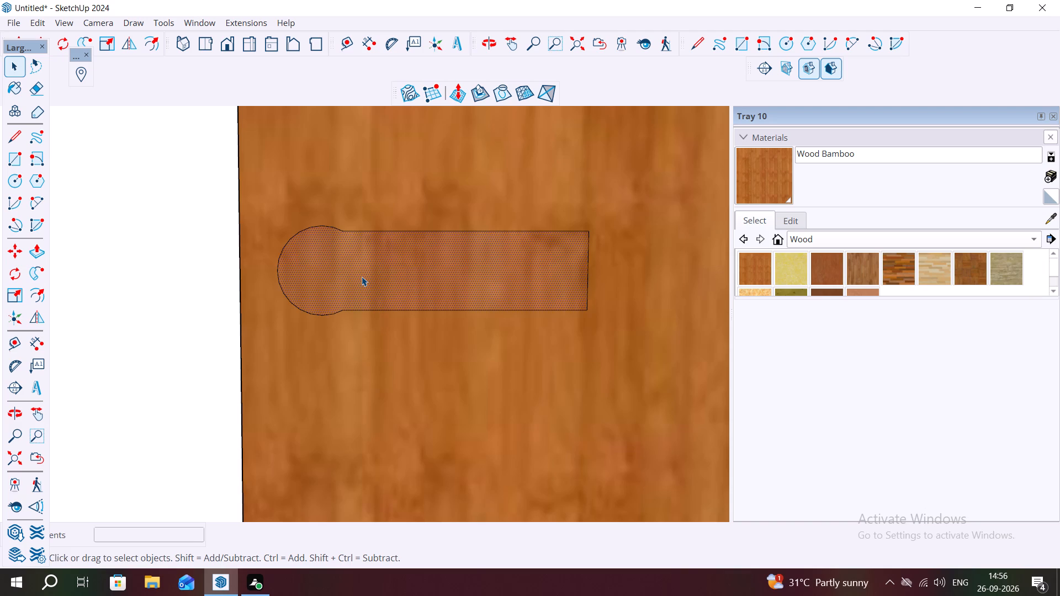
key(p)
click(363, 273)
scroll(345, 340, down, 3)
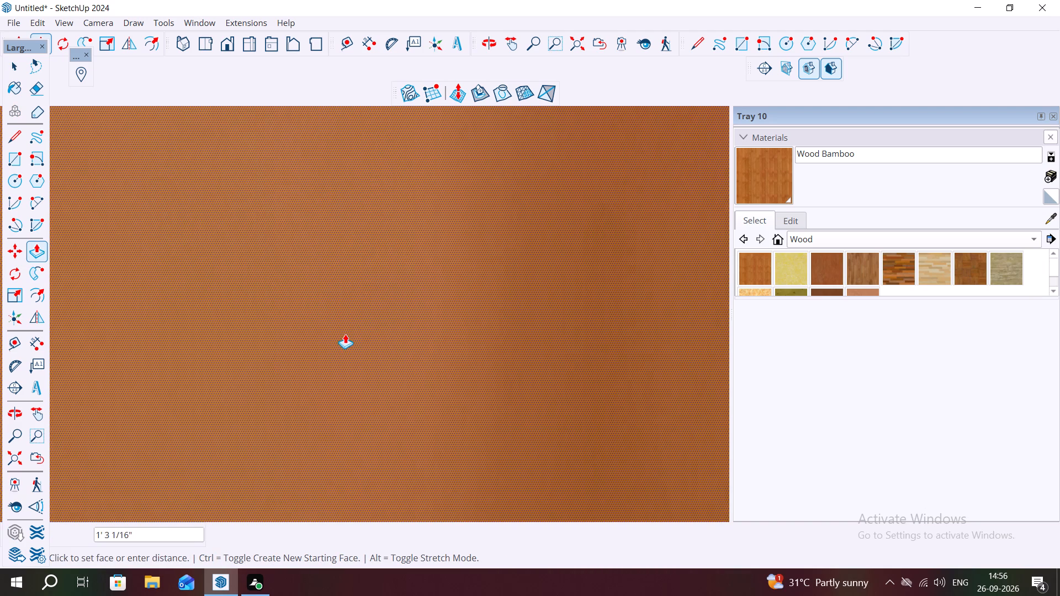
scroll(345, 334, down, 13)
scroll(341, 313, up, 1)
scroll(342, 312, down, 13)
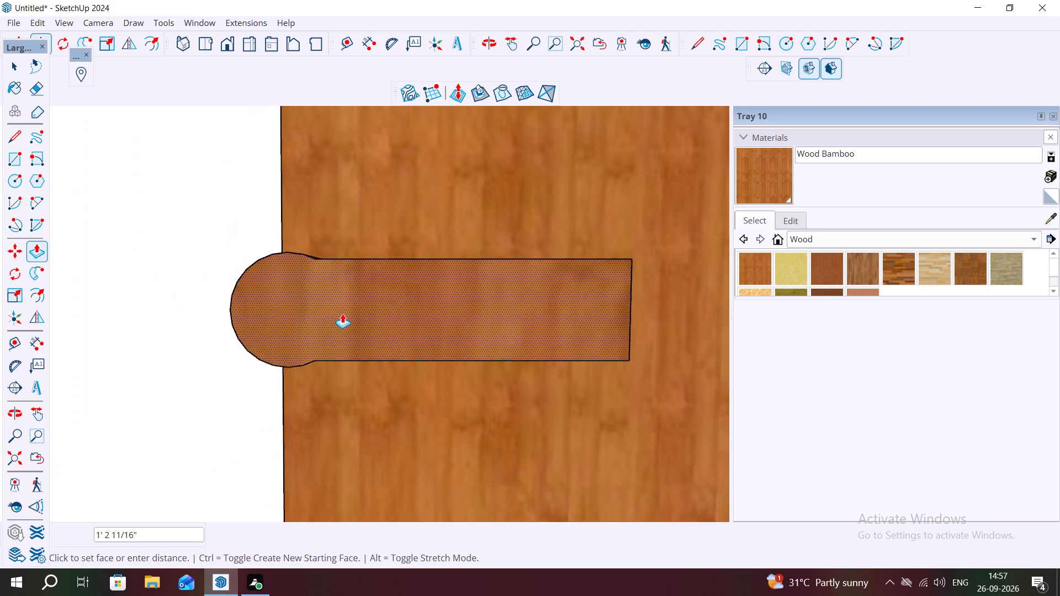
scroll(342, 313, down, 3)
click(361, 312)
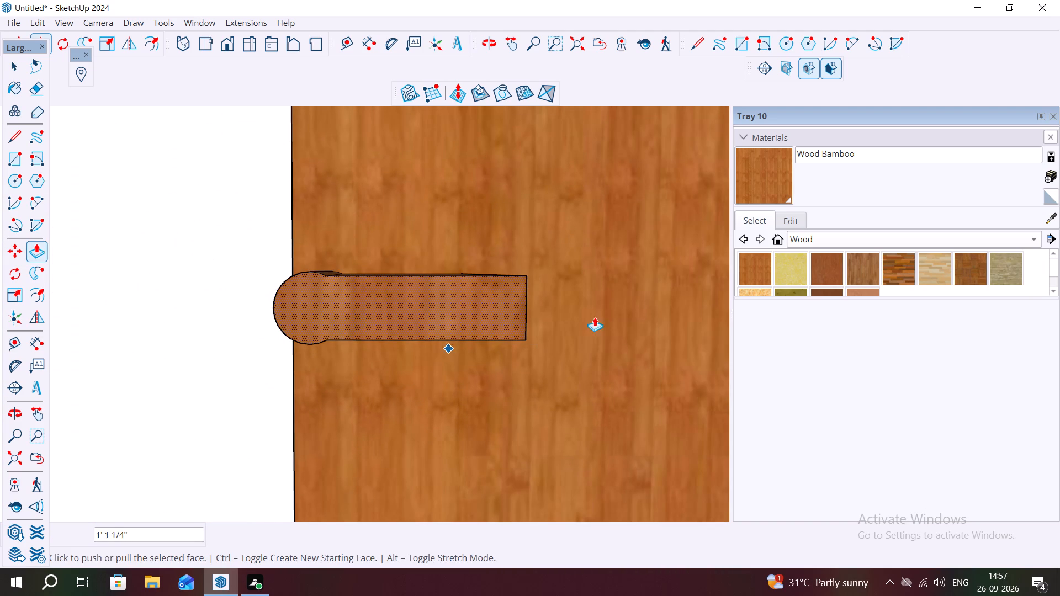
Paint the door handle's front, top, rounded and end faces with the Wood Board Cork material.
scroll(637, 315, up, 1)
scroll(641, 315, down, 2)
scroll(793, 264, down, 1)
click(793, 264)
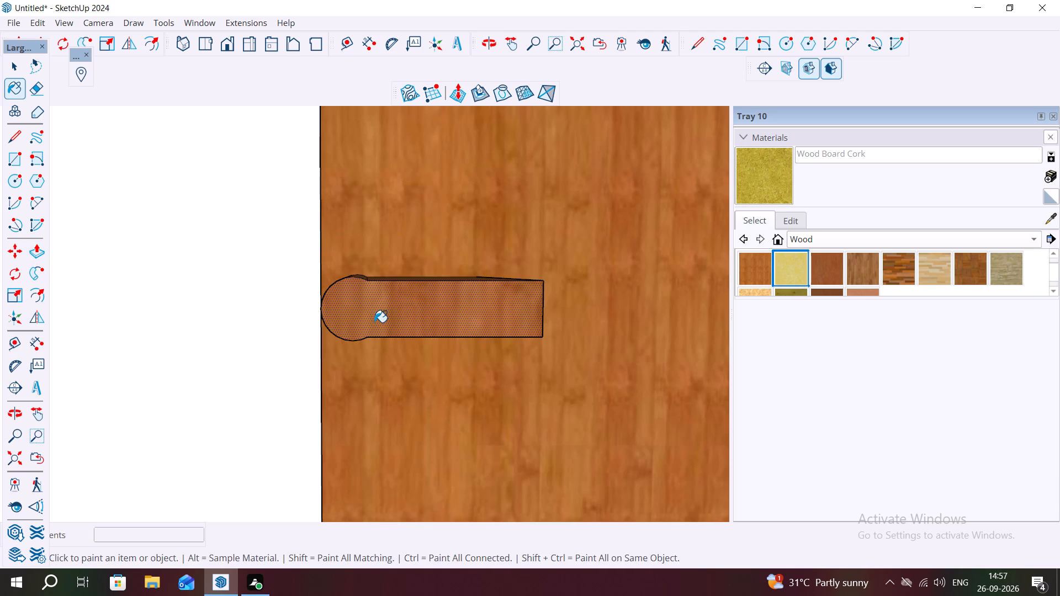
click(474, 318)
middle_drag(449, 292, 524, 423)
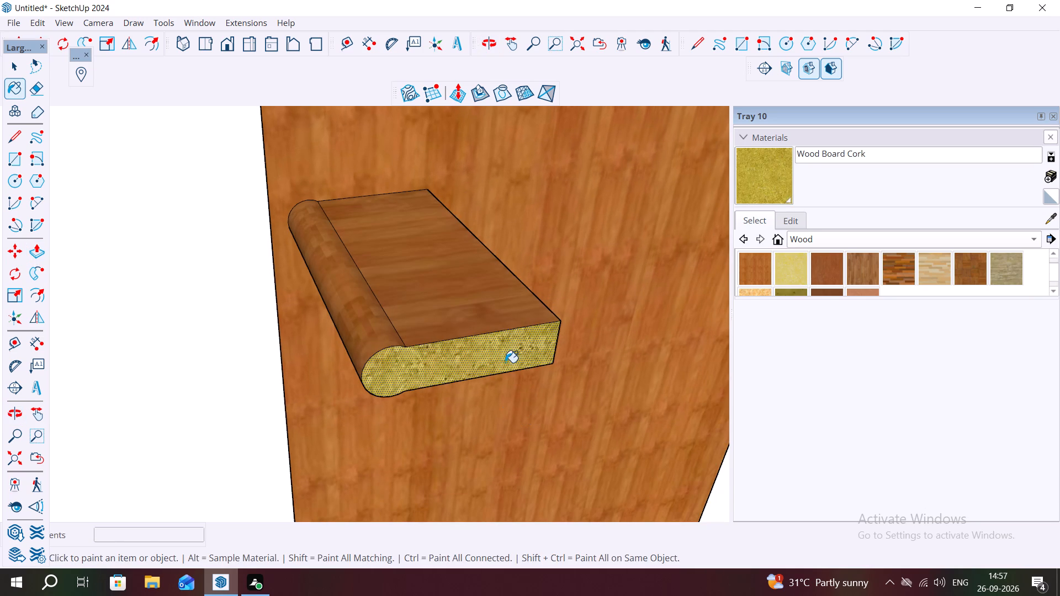
click(442, 305)
click(381, 328)
middle_drag(434, 396, 375, 209)
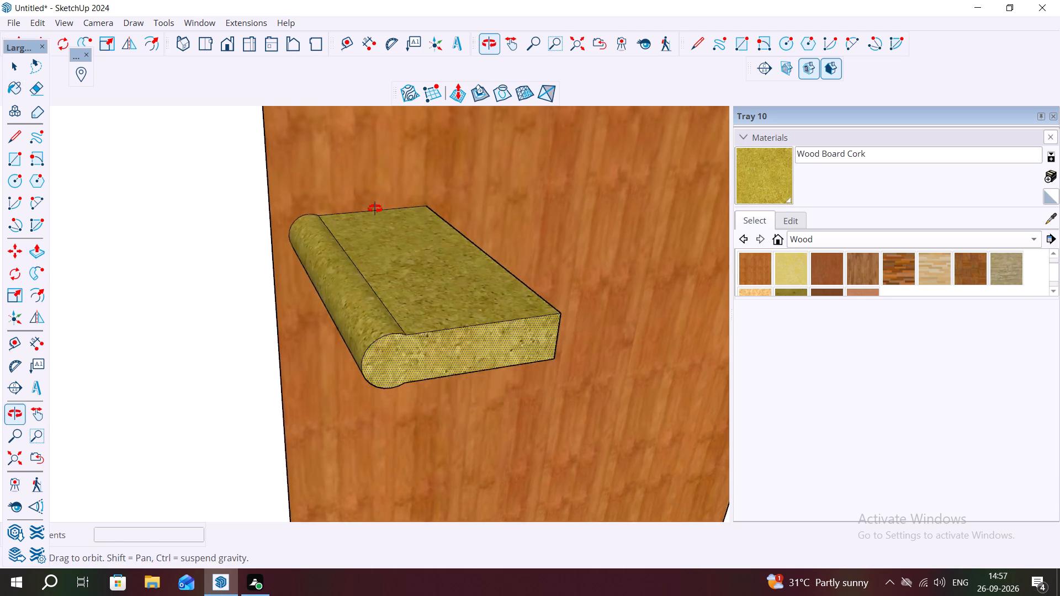
middle_drag(375, 209, 357, 115)
middle_drag(399, 248, 386, 158)
click(454, 325)
middle_drag(508, 303, 533, 537)
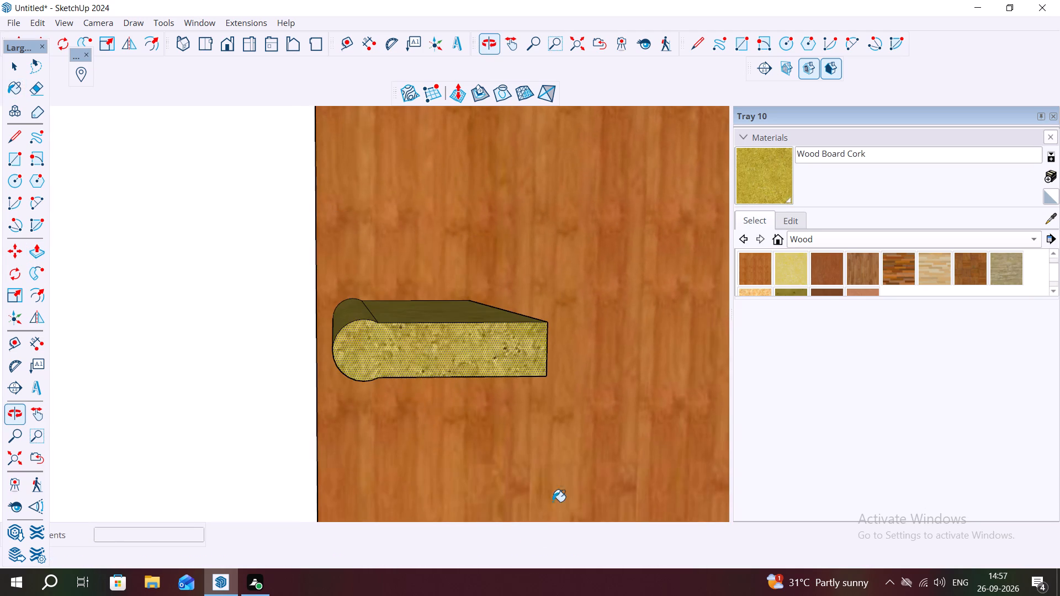
middle_drag(553, 411, 182, 413)
click(422, 365)
Push/Pull the handle's front face back toward the door about 8 1/16" to shorten its projection.
scroll(420, 353, down, 4)
middle_drag(364, 368, 380, 371)
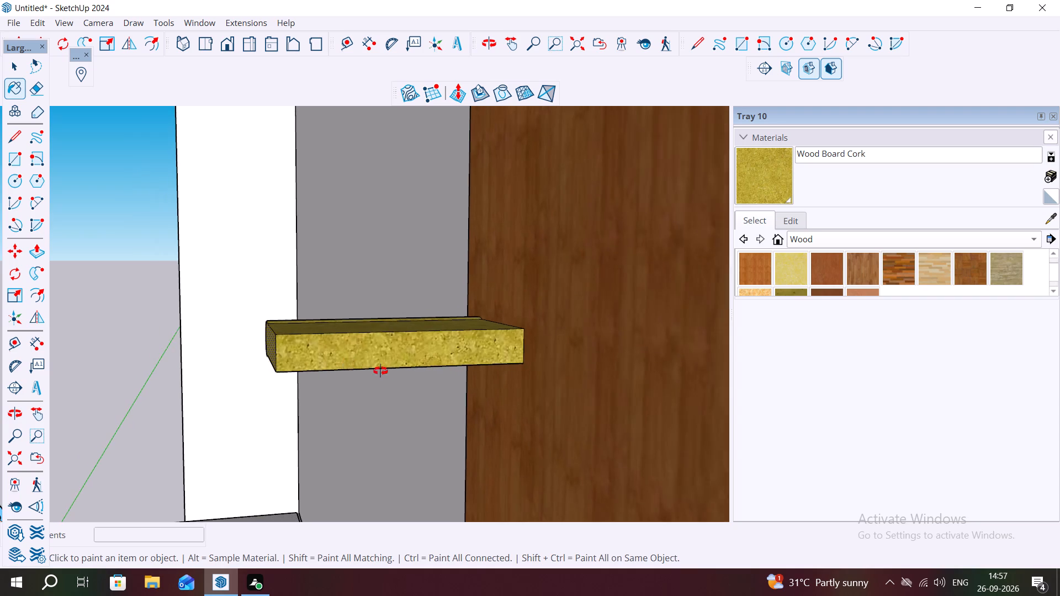
middle_drag(380, 371, 714, 426)
scroll(632, 439, down, 5)
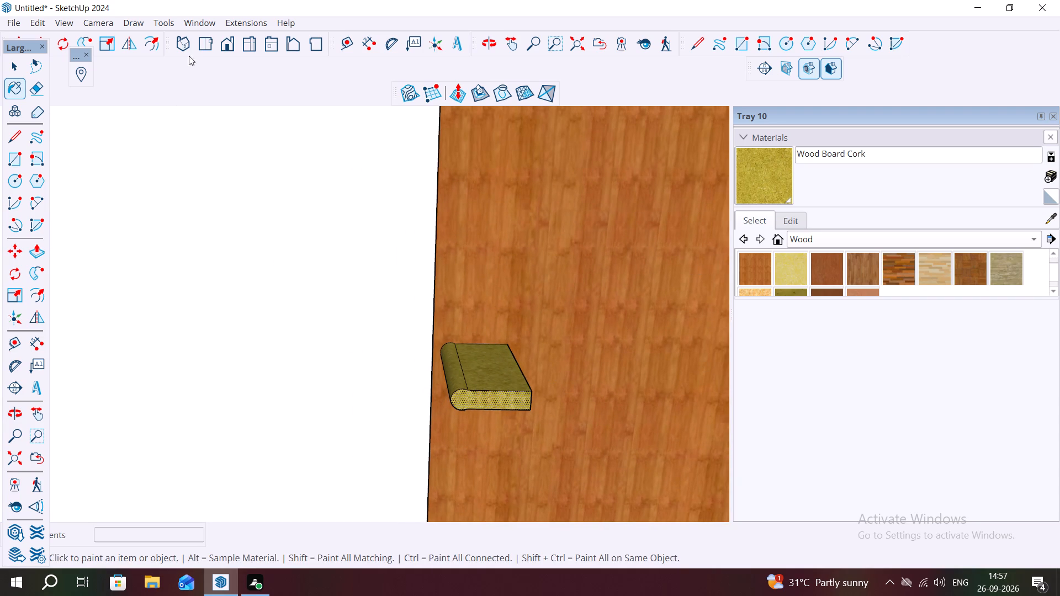
key(p)
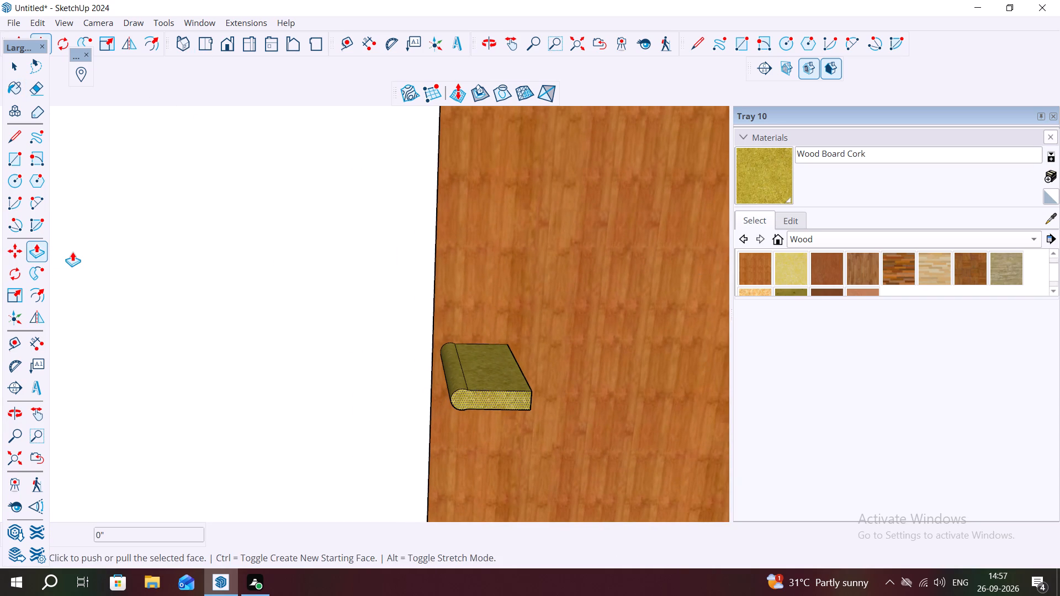
click(474, 396)
drag(465, 406, 462, 398)
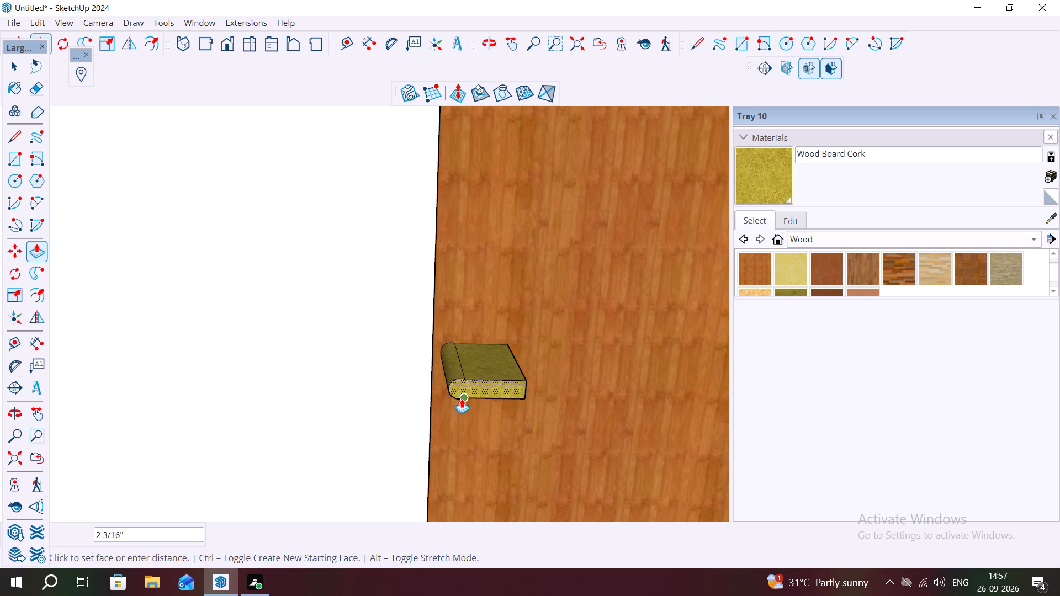
drag(462, 398, 462, 375)
Examine the painted balcony door and its handle in the context of the front facade.
scroll(330, 295, down, 4)
scroll(315, 271, up, 1)
scroll(315, 274, down, 3)
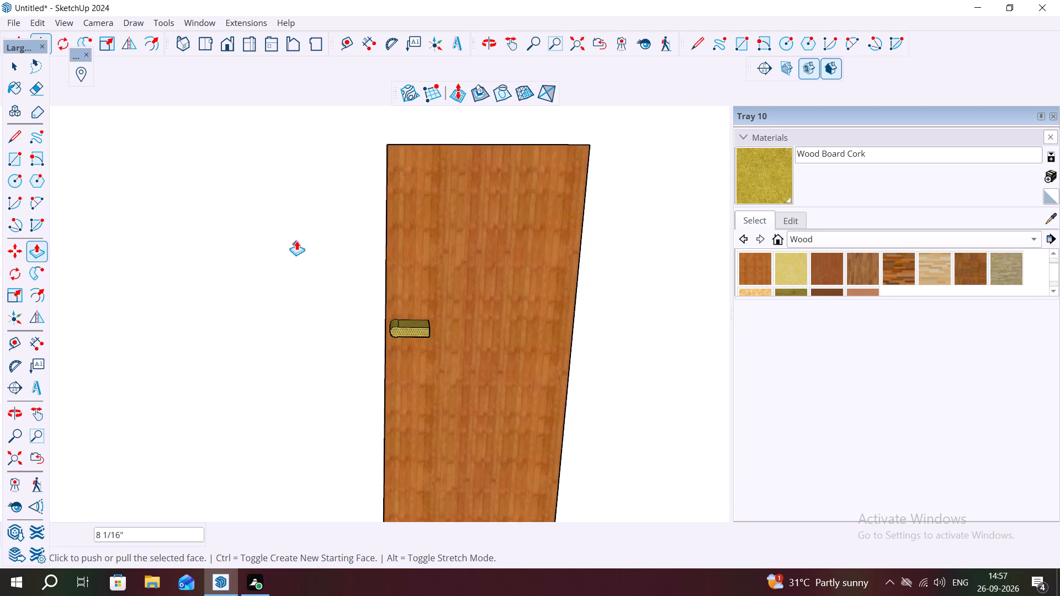
scroll(296, 241, down, 2)
scroll(296, 241, up, 1)
scroll(296, 241, down, 1)
scroll(296, 241, up, 1)
scroll(296, 241, down, 14)
middle_drag(541, 296, 456, 221)
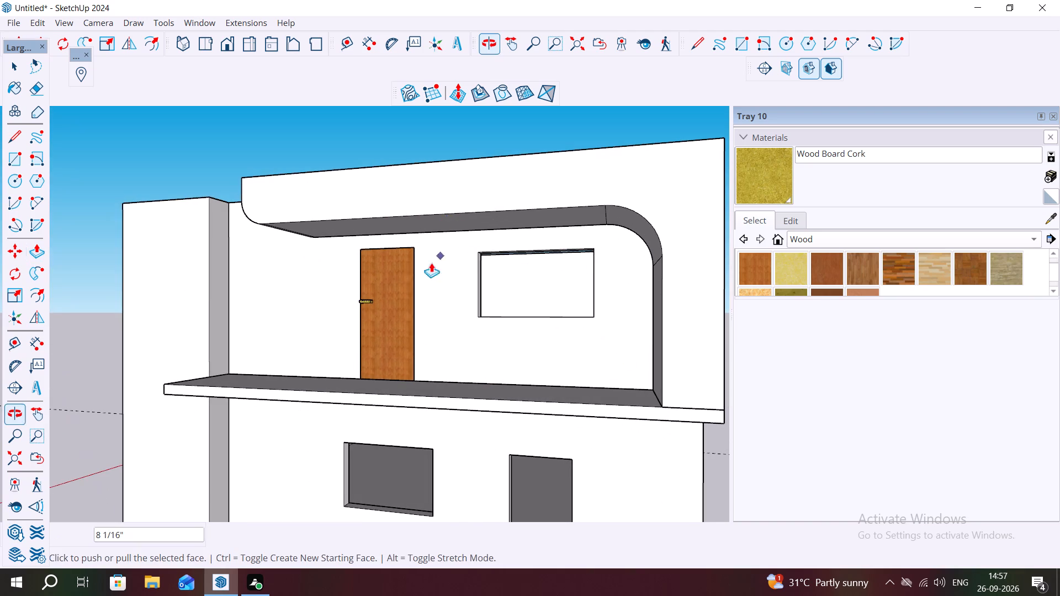
click(17, 69)
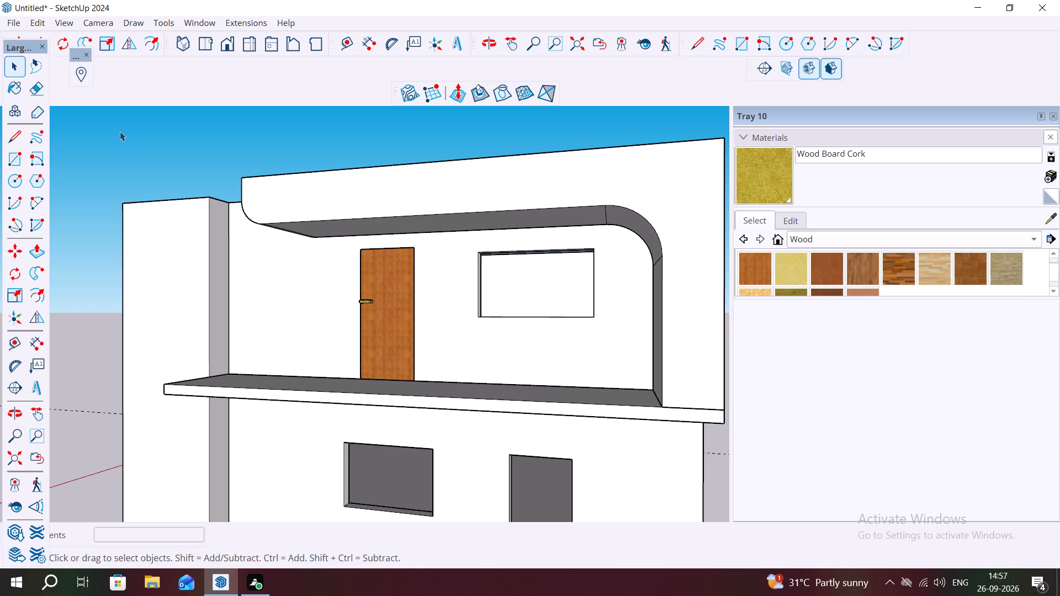
Draw a rectangle about 5' 6 1/2" by 3' 3 1/2" over the upper-storey window opening beside the balcony door.
click(12, 156)
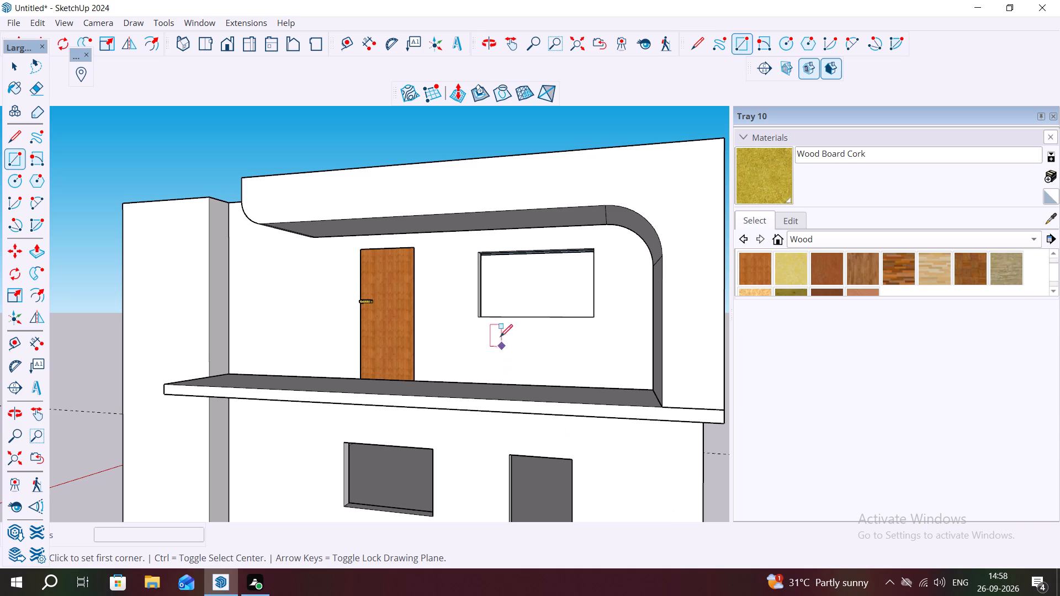
click(477, 252)
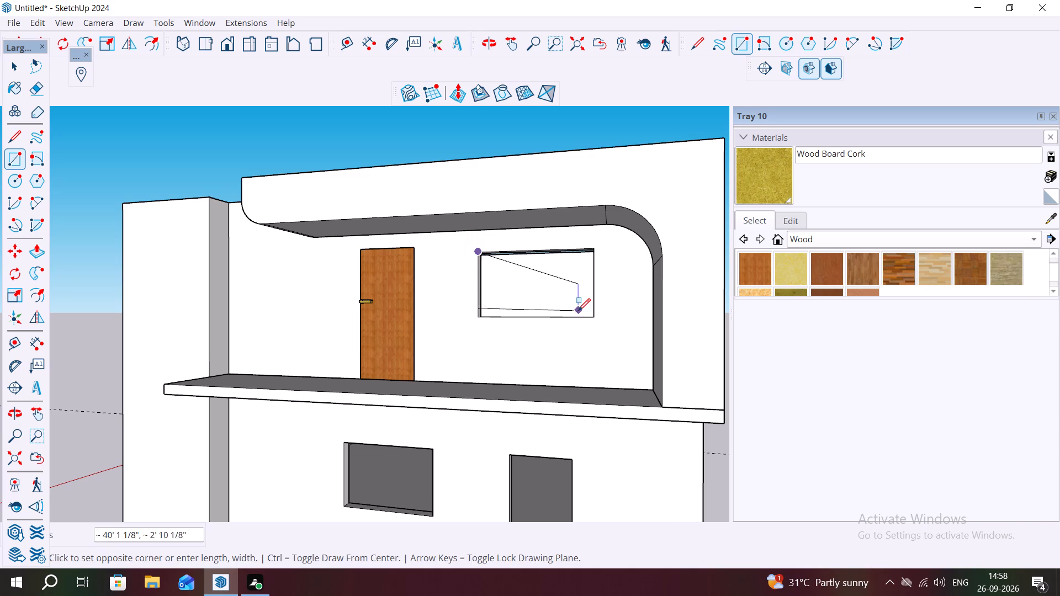
click(594, 313)
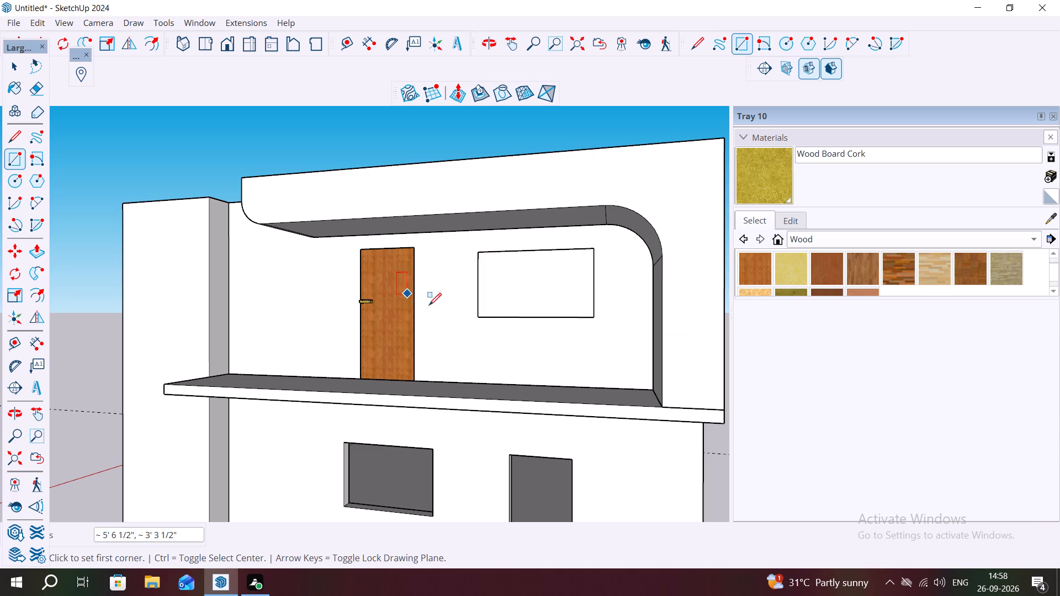
scroll(474, 266, up, 5)
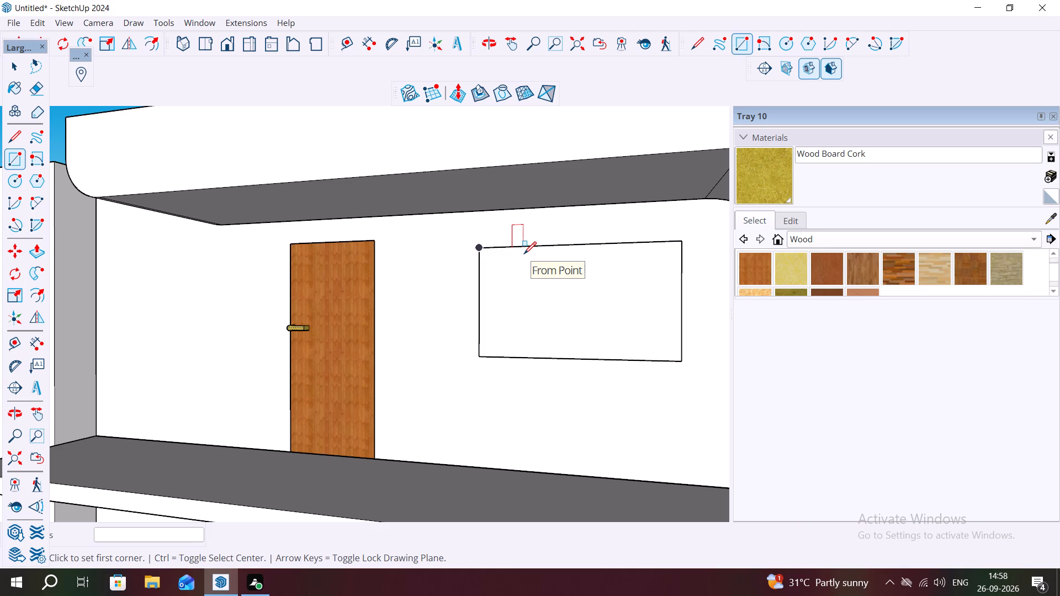
key(Escape)
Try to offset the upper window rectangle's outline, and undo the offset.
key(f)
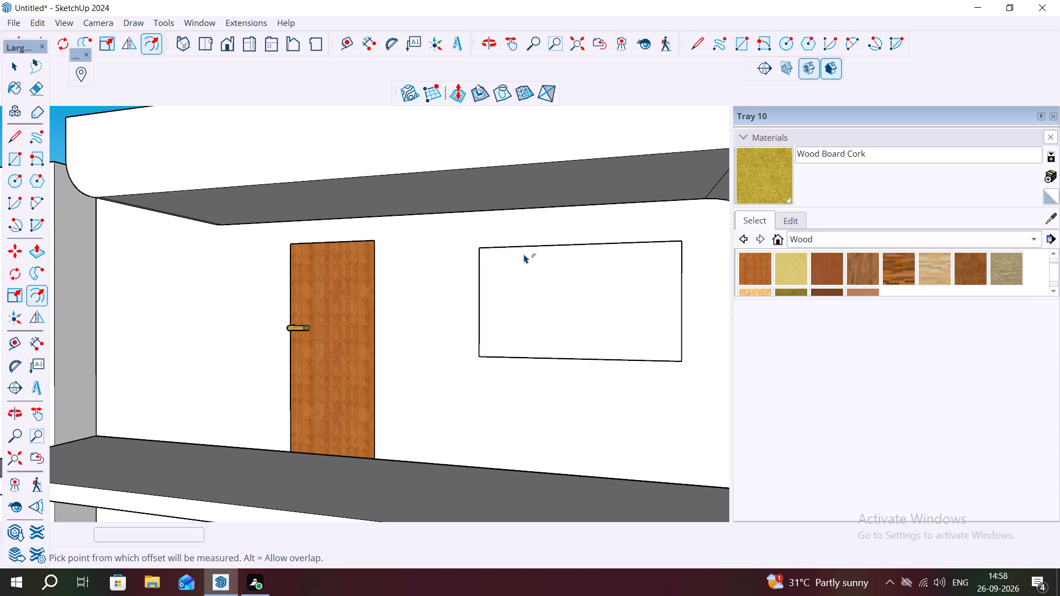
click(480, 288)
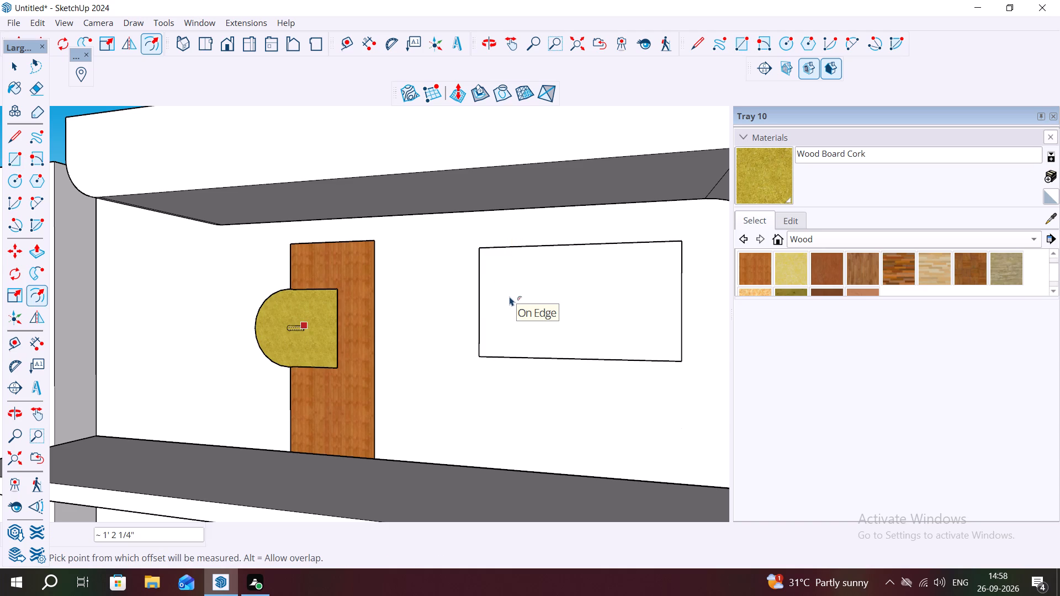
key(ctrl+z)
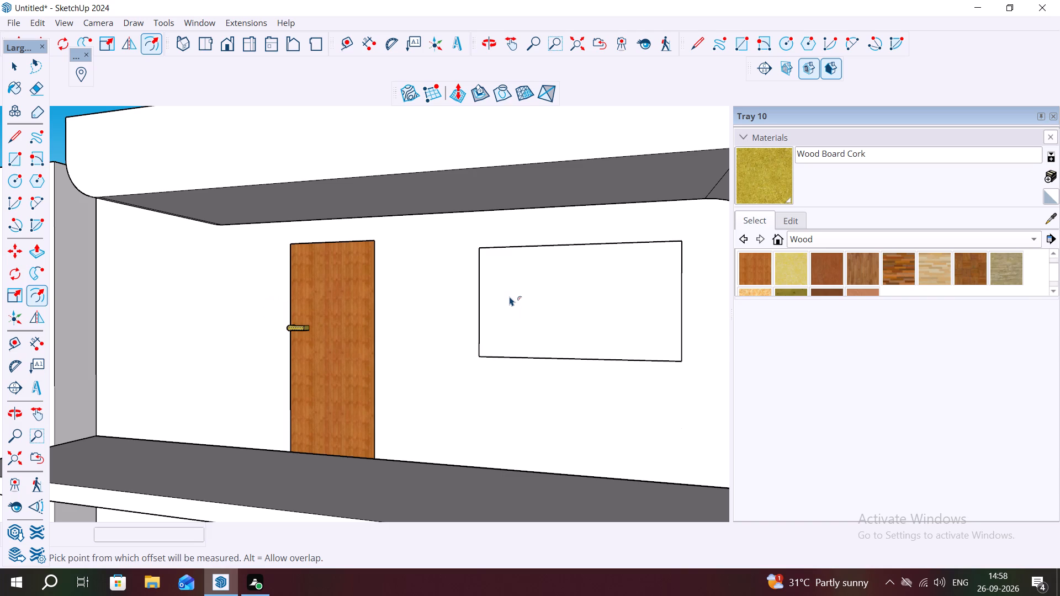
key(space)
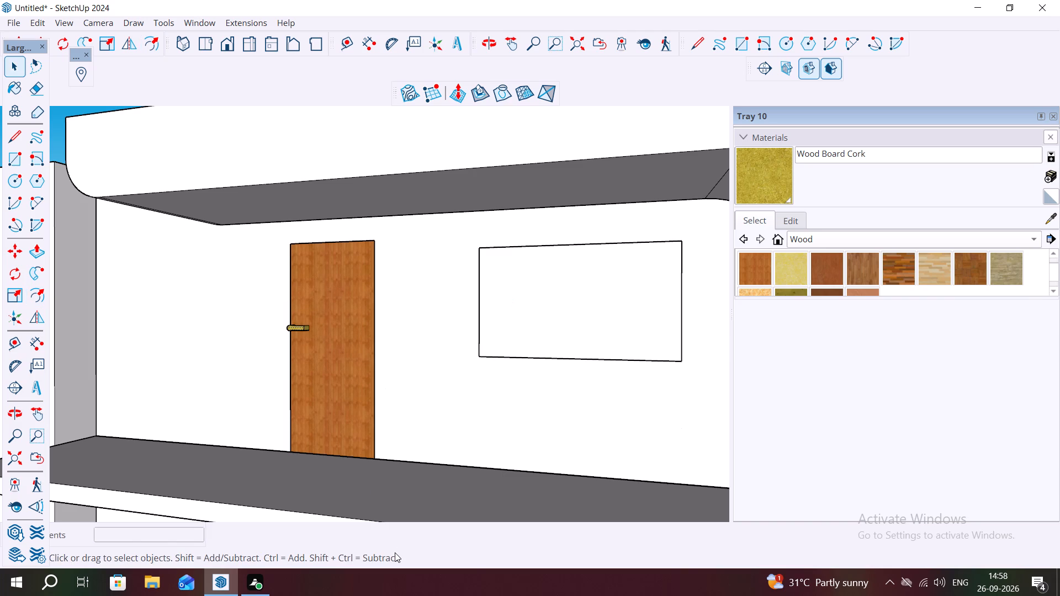
Offset the upper window face's outline inward about 3 13/16" to form a frame border.
click(395, 519)
click(388, 479)
scroll(100, 379, down, 3)
scroll(328, 396, down, 2)
click(675, 352)
scroll(390, 337, up, 7)
click(430, 337)
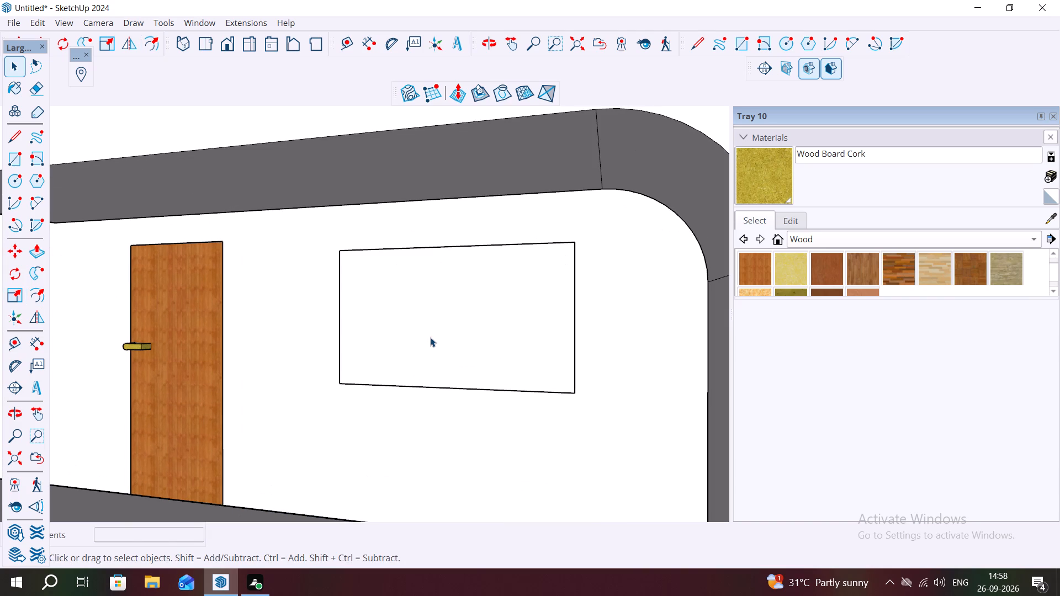
key(f)
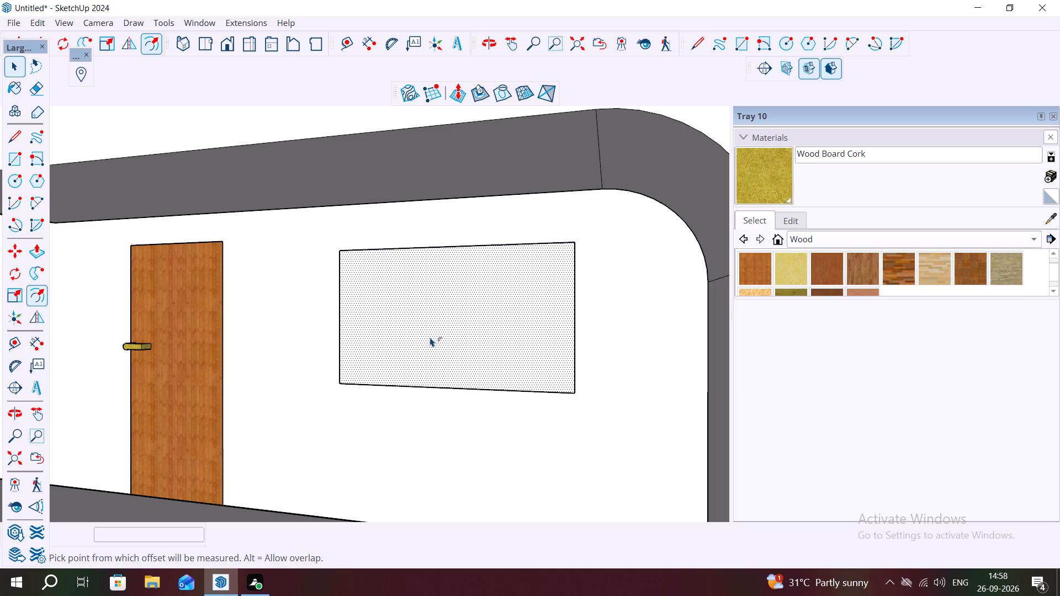
click(353, 333)
click(352, 328)
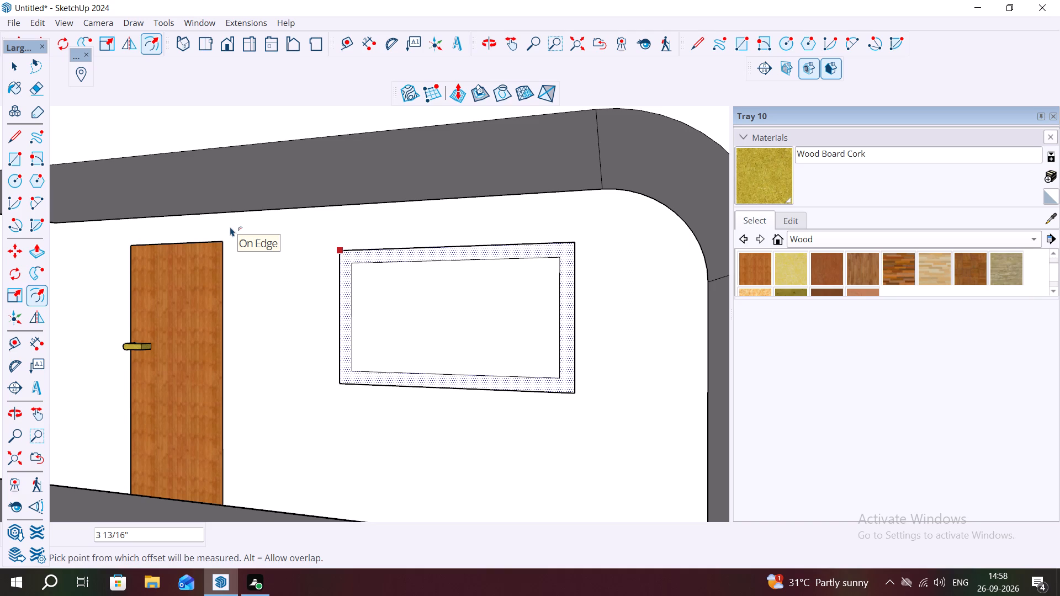
Draw a vertical panel rectangle about 1' 2 1/2" by 2' 7 7/8" inside the window frame, near its door-side end.
click(10, 152)
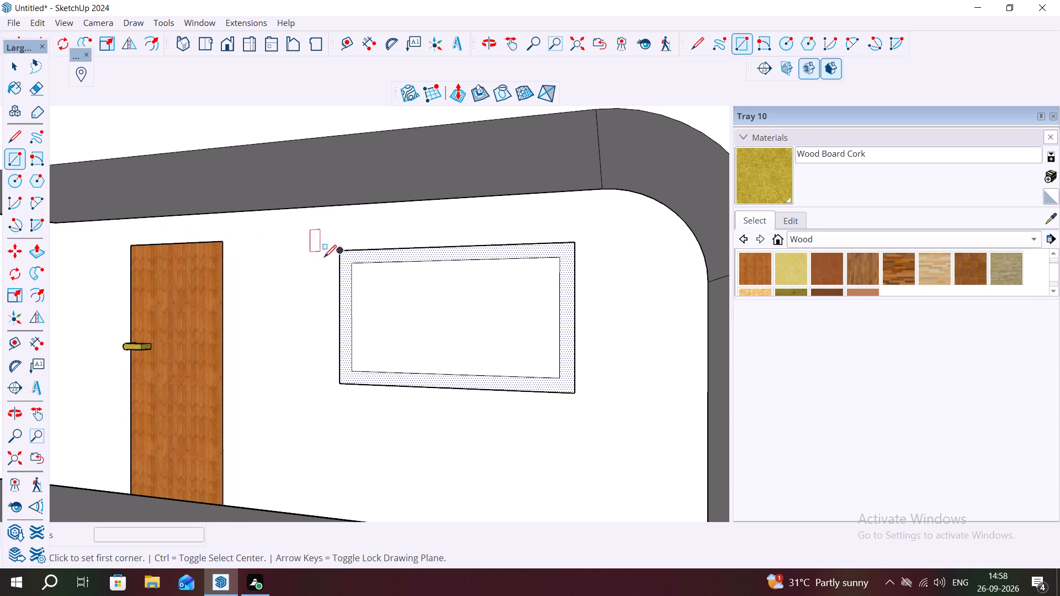
click(360, 264)
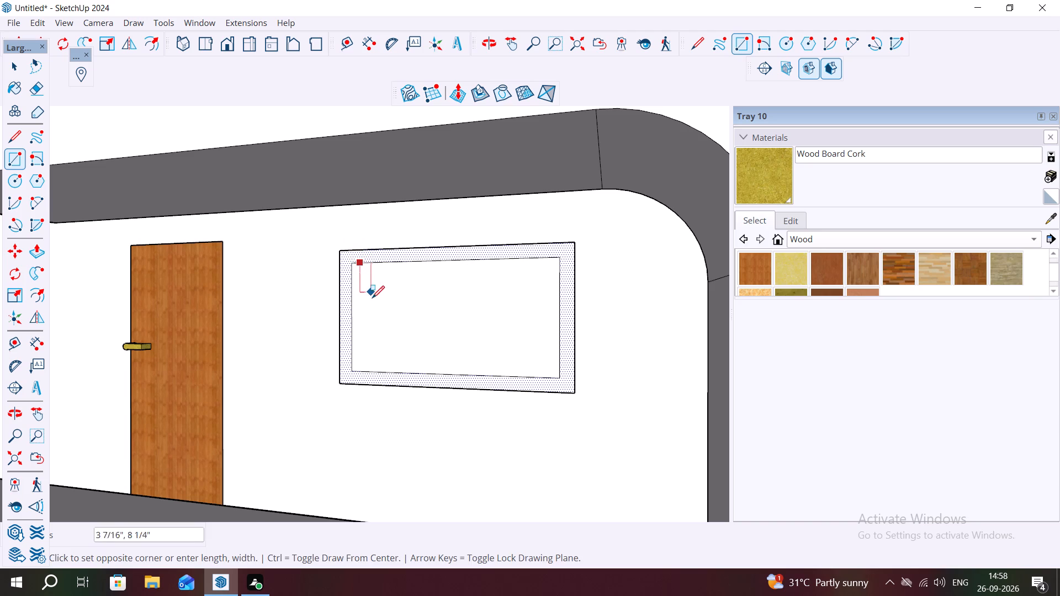
click(408, 373)
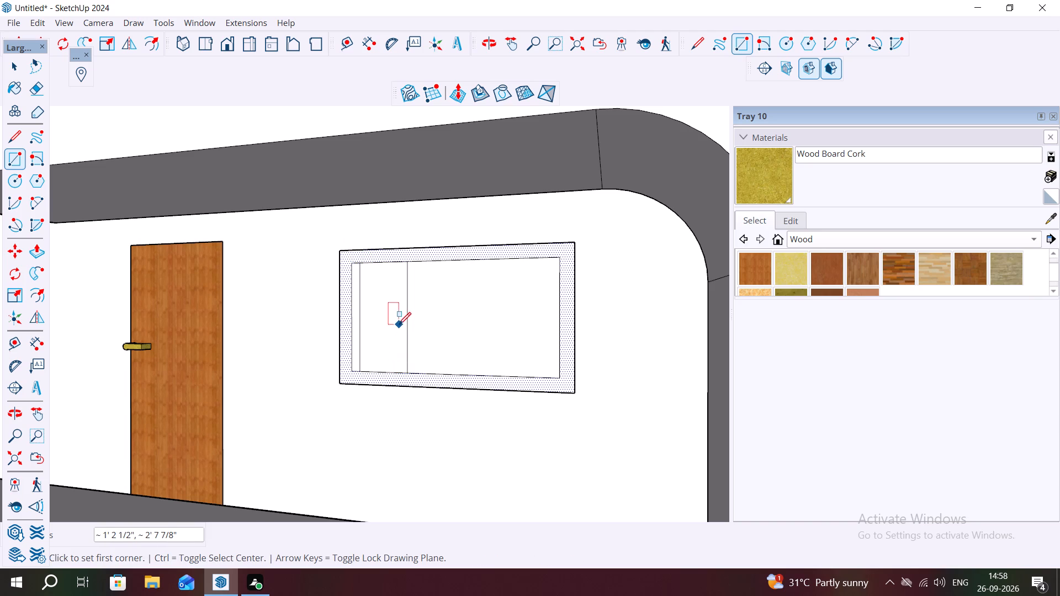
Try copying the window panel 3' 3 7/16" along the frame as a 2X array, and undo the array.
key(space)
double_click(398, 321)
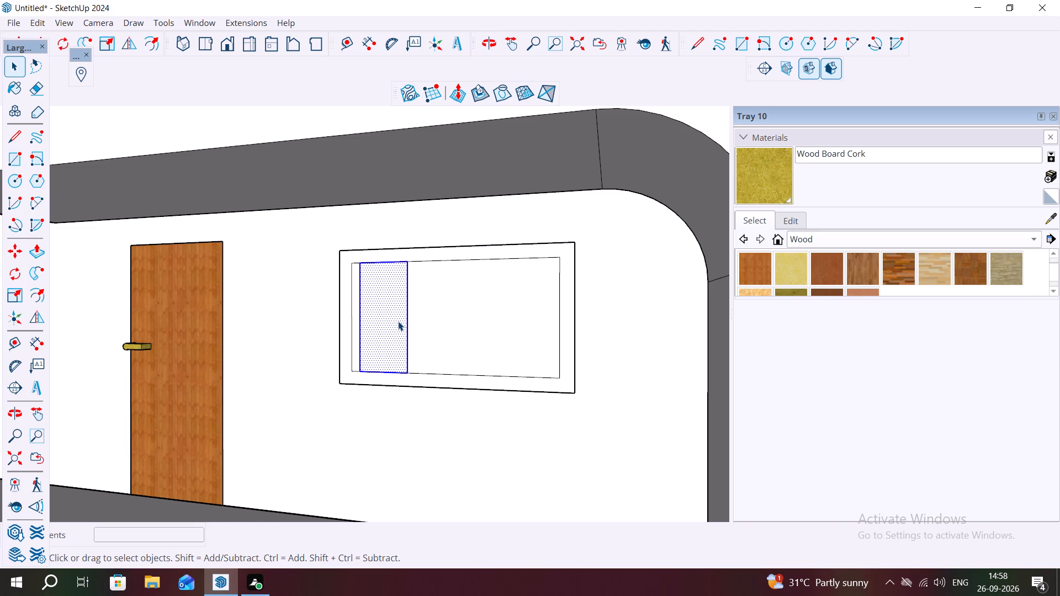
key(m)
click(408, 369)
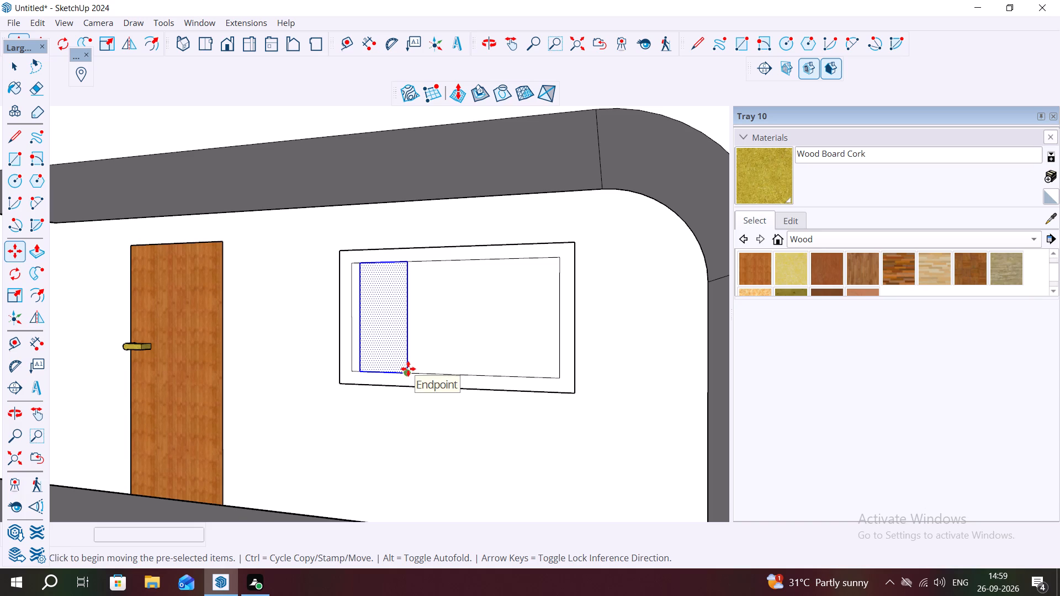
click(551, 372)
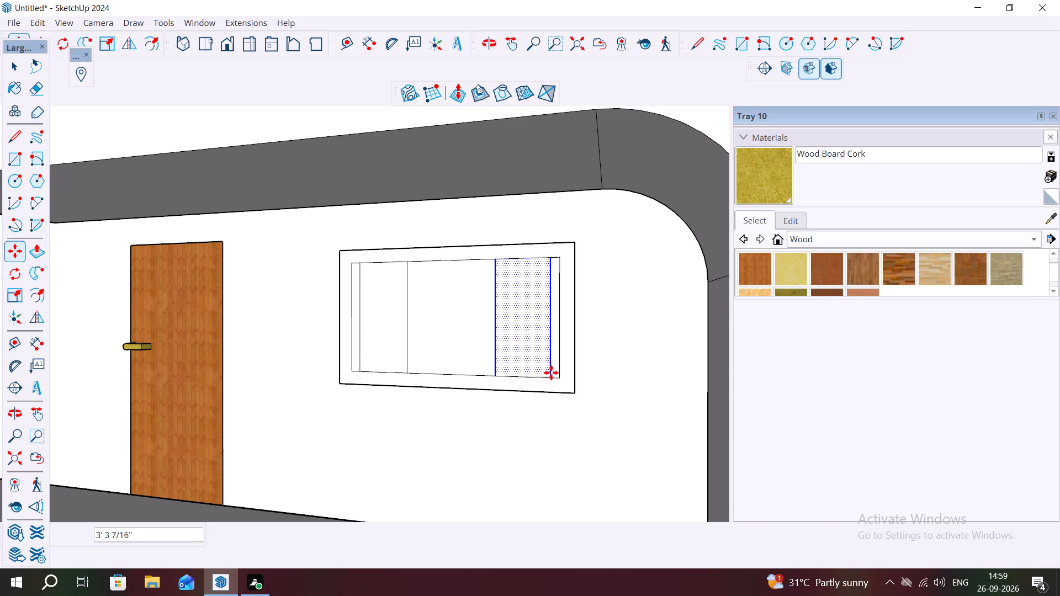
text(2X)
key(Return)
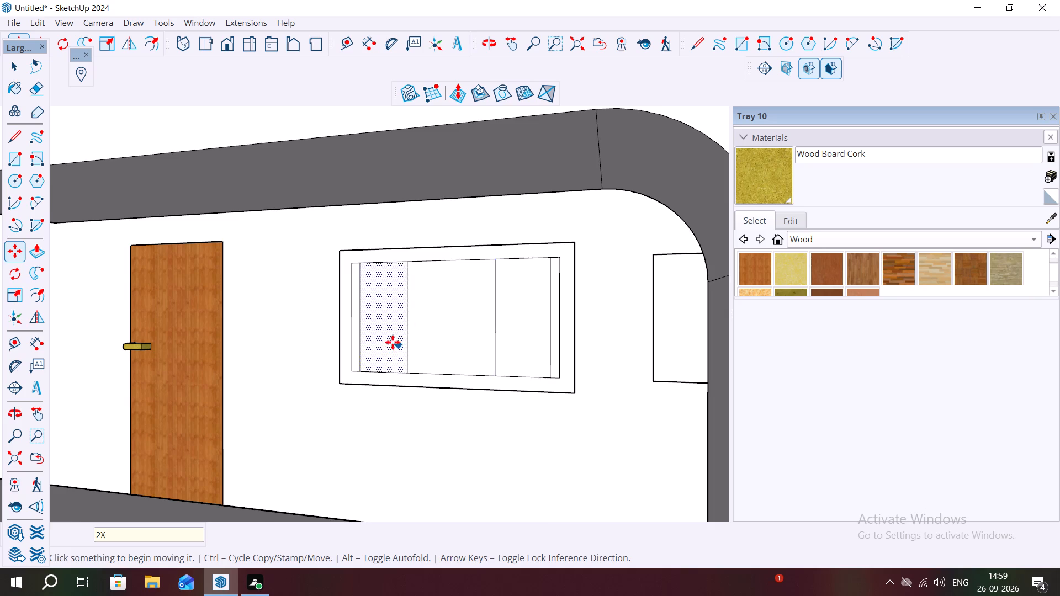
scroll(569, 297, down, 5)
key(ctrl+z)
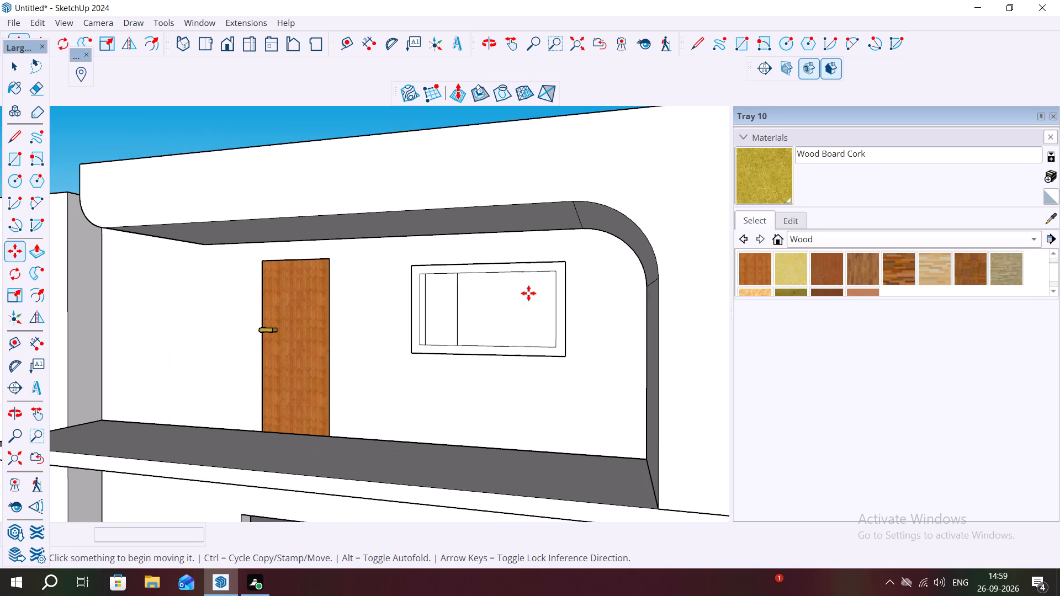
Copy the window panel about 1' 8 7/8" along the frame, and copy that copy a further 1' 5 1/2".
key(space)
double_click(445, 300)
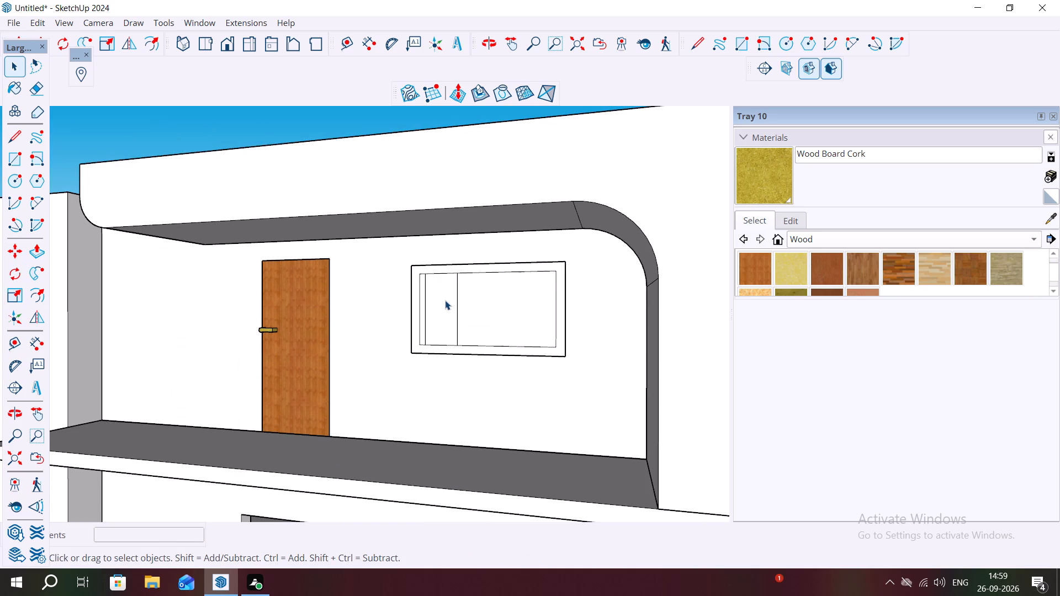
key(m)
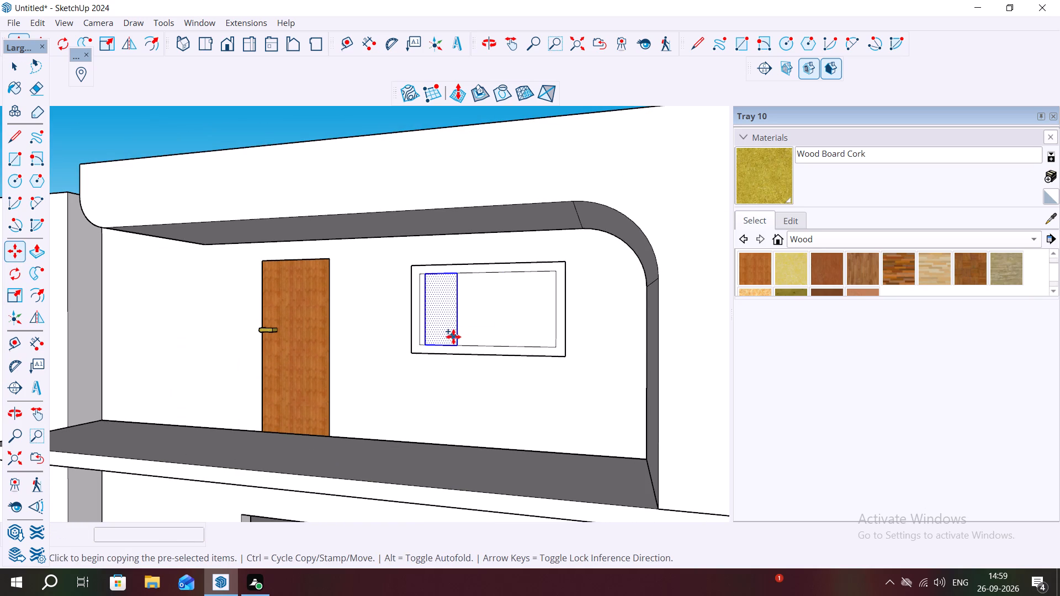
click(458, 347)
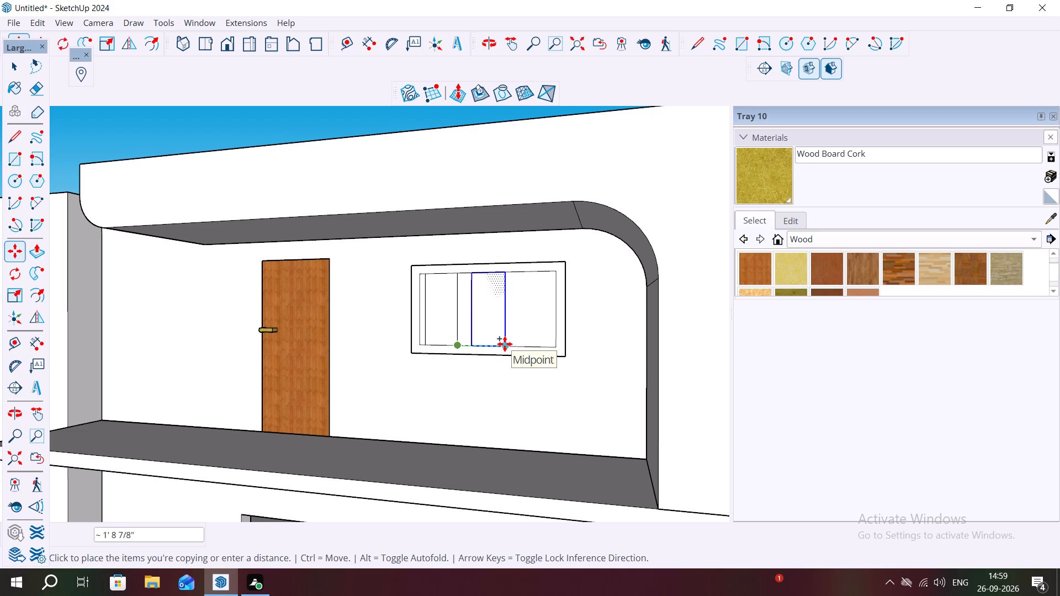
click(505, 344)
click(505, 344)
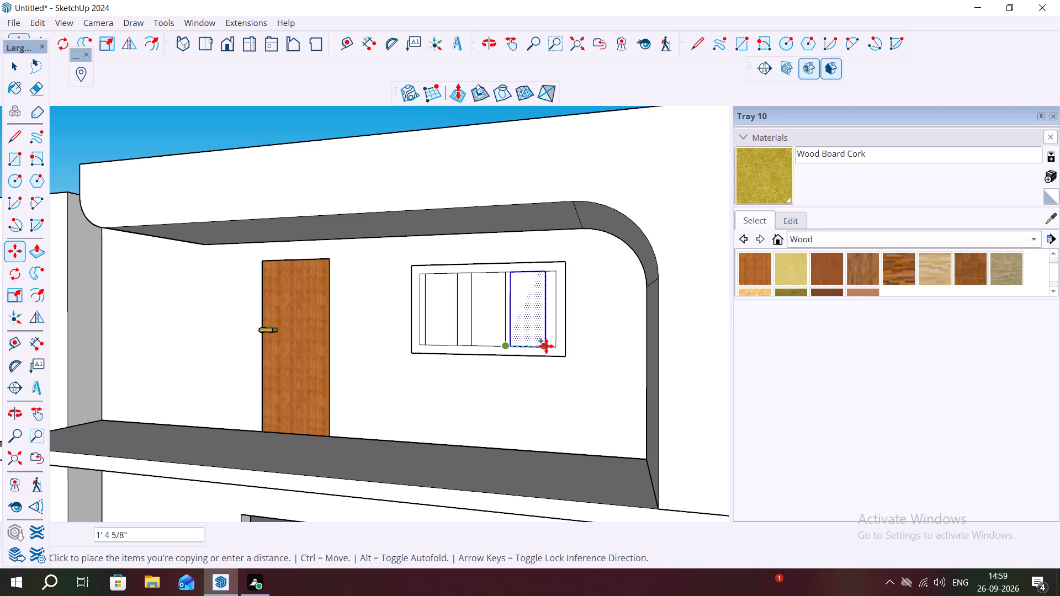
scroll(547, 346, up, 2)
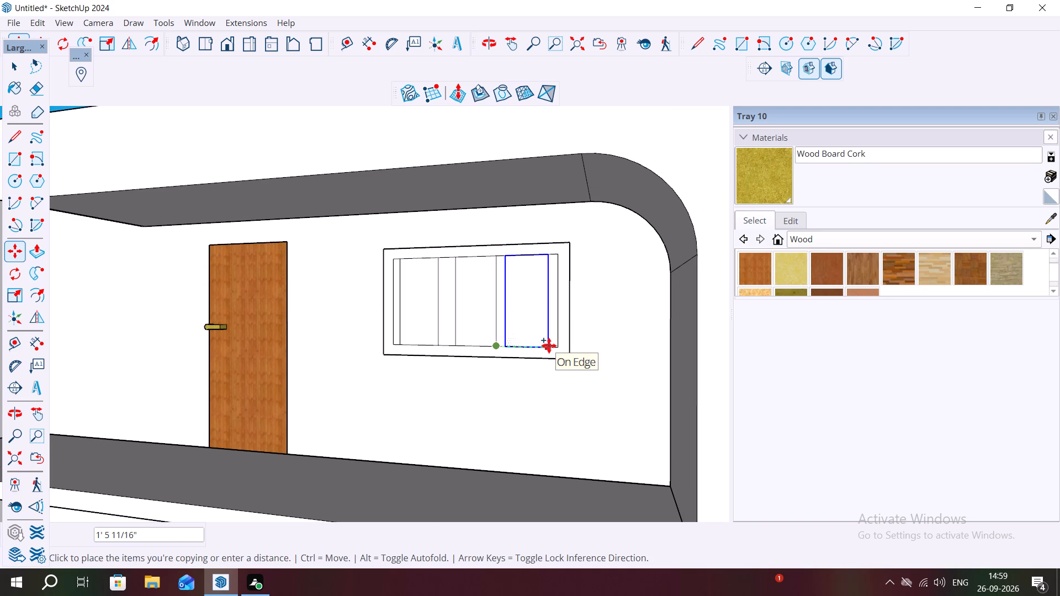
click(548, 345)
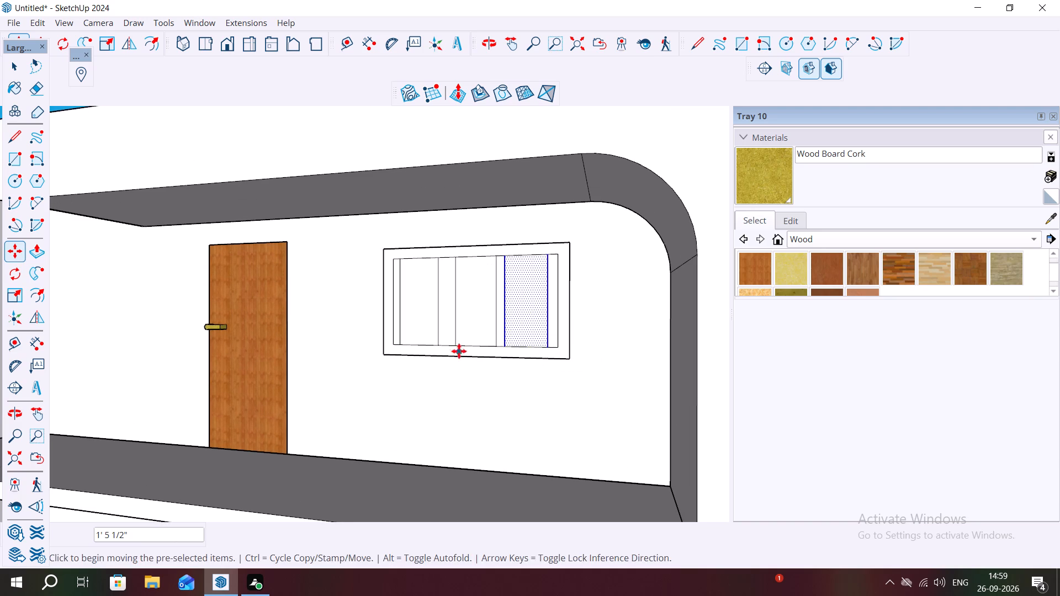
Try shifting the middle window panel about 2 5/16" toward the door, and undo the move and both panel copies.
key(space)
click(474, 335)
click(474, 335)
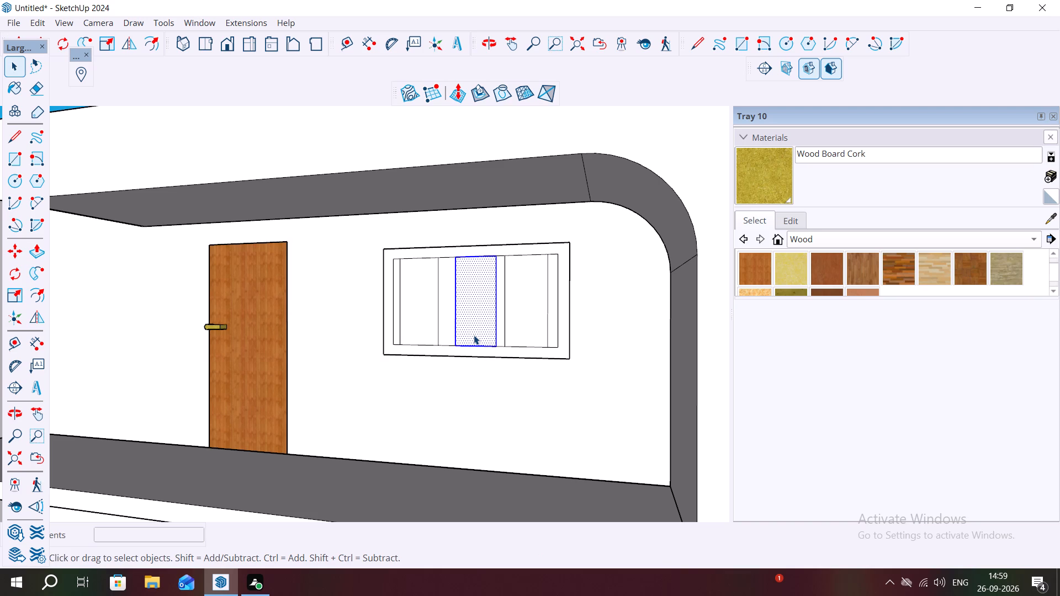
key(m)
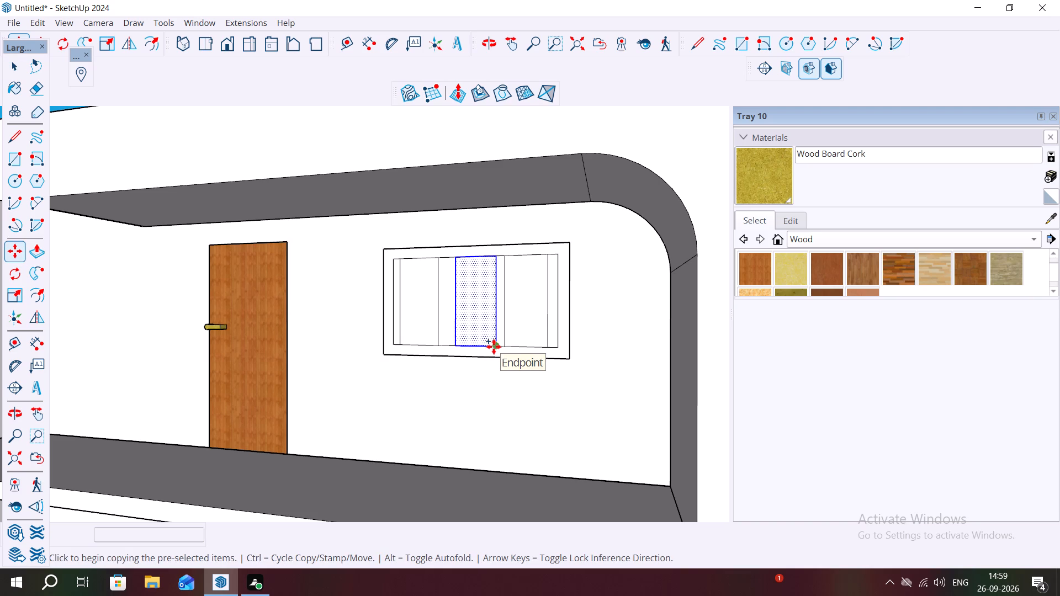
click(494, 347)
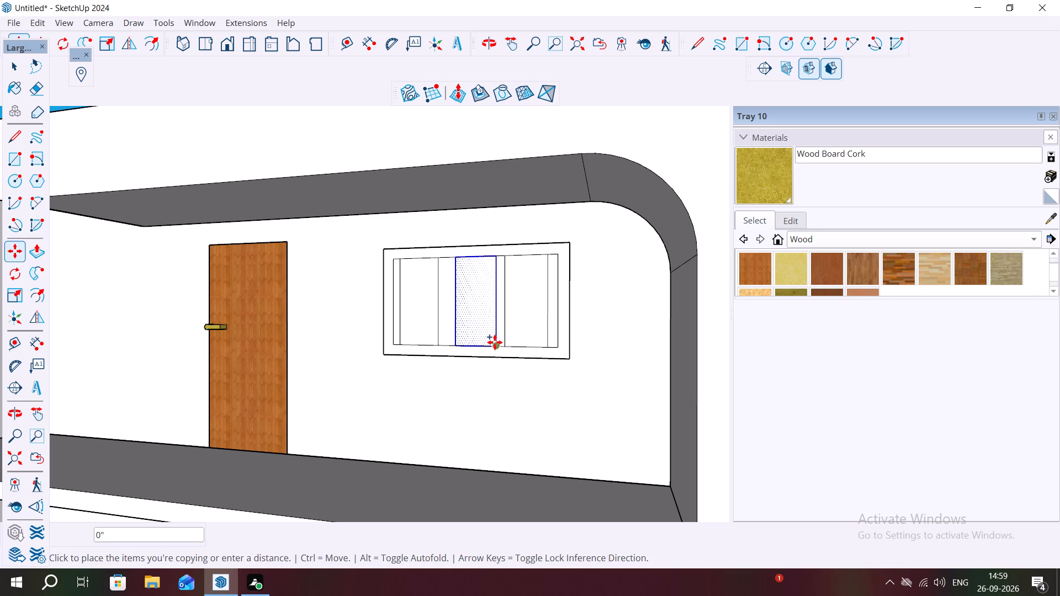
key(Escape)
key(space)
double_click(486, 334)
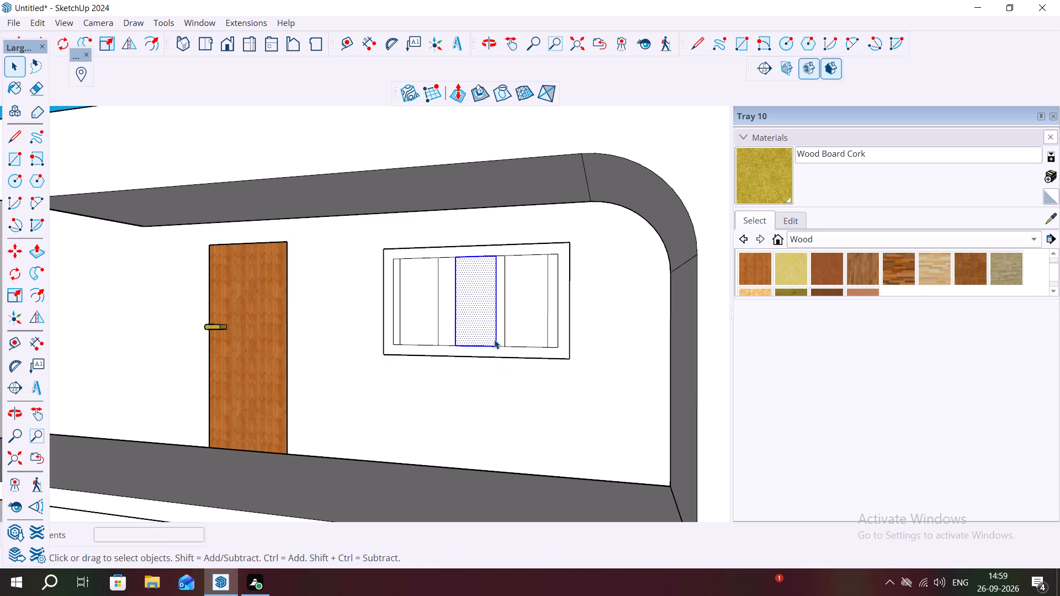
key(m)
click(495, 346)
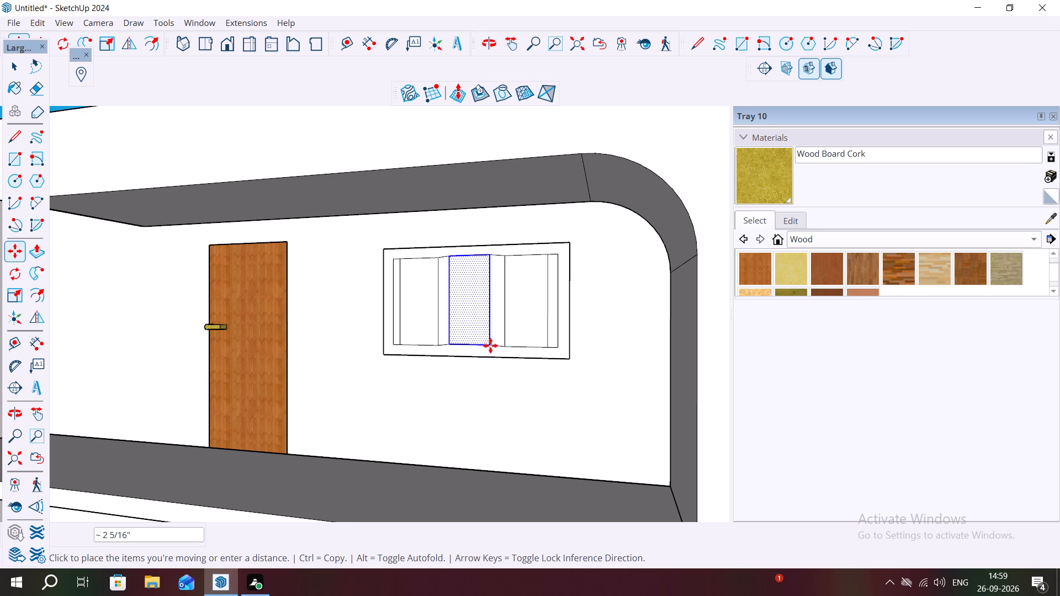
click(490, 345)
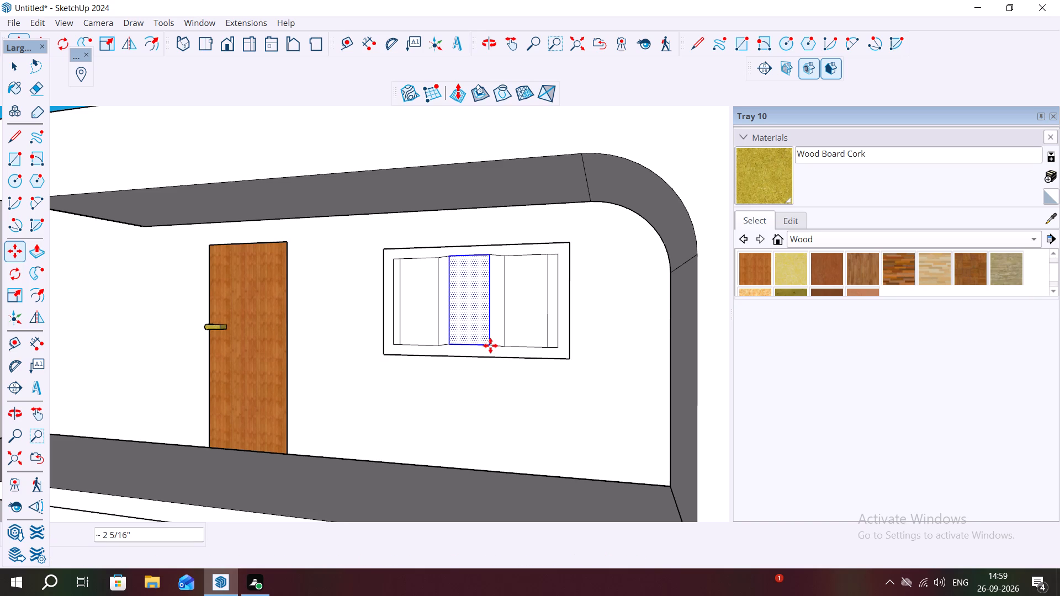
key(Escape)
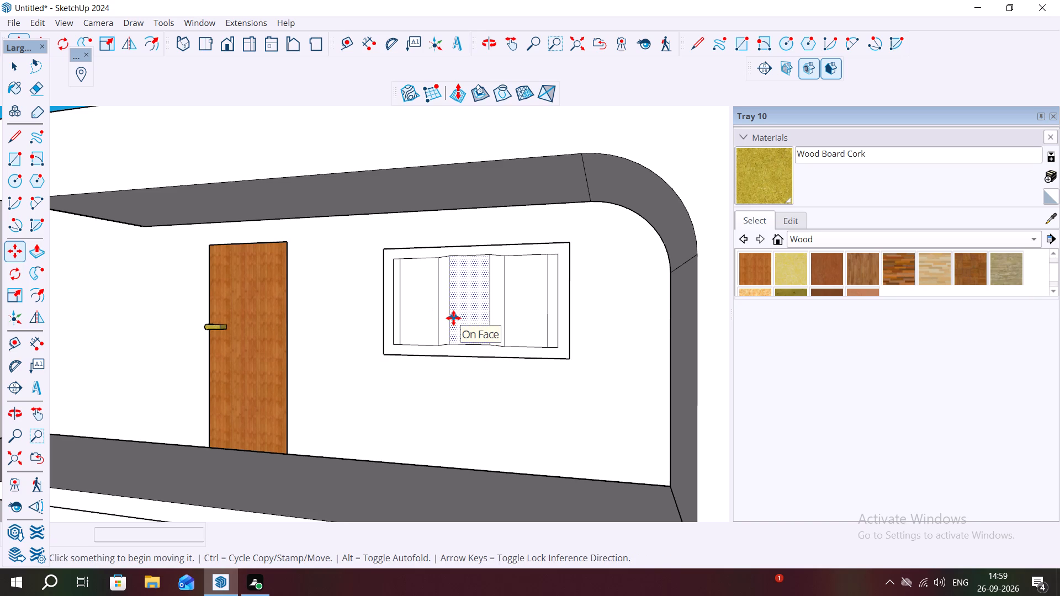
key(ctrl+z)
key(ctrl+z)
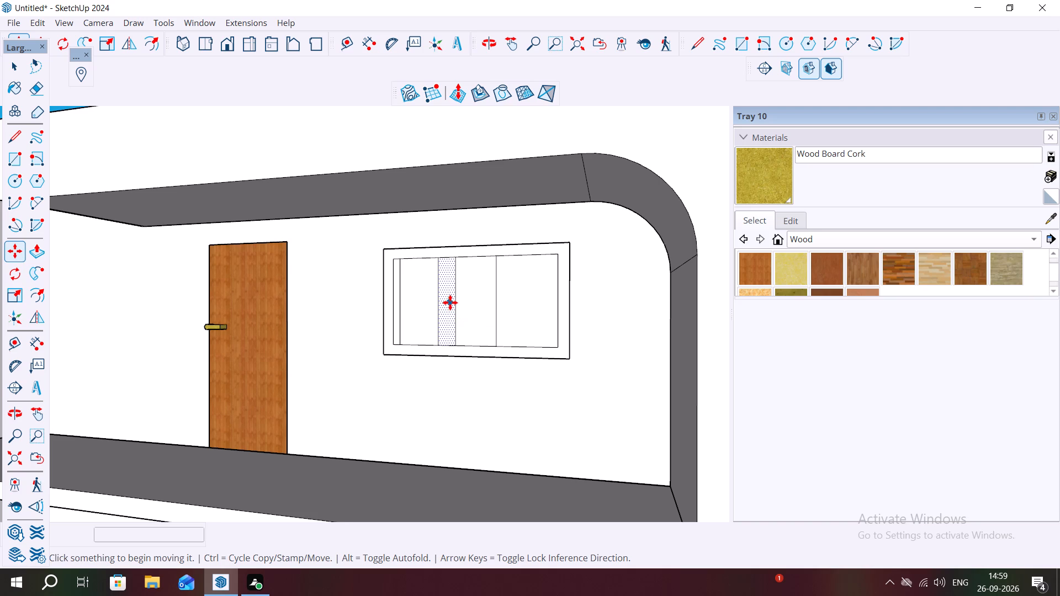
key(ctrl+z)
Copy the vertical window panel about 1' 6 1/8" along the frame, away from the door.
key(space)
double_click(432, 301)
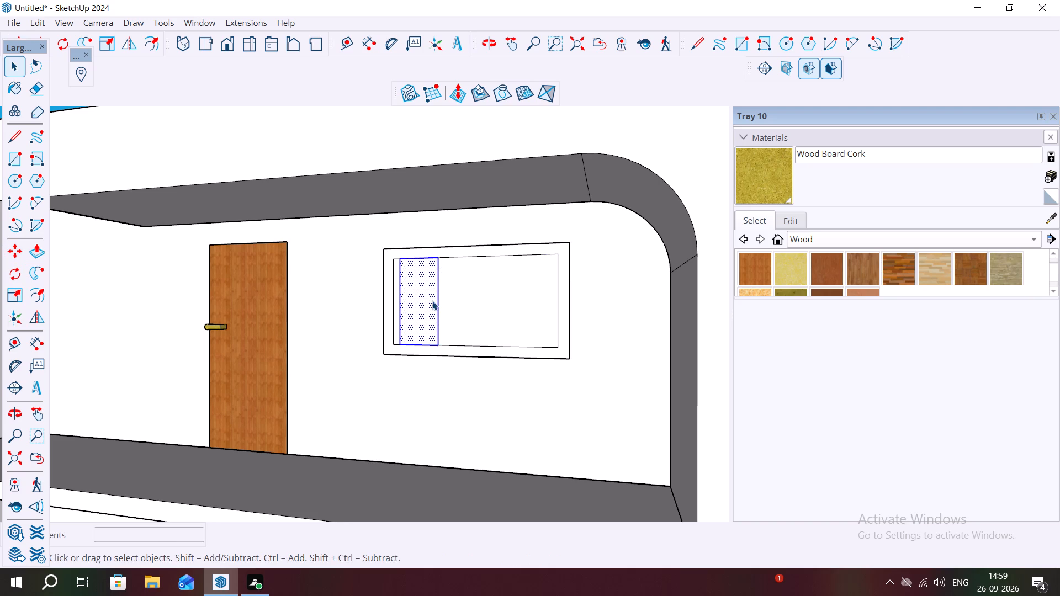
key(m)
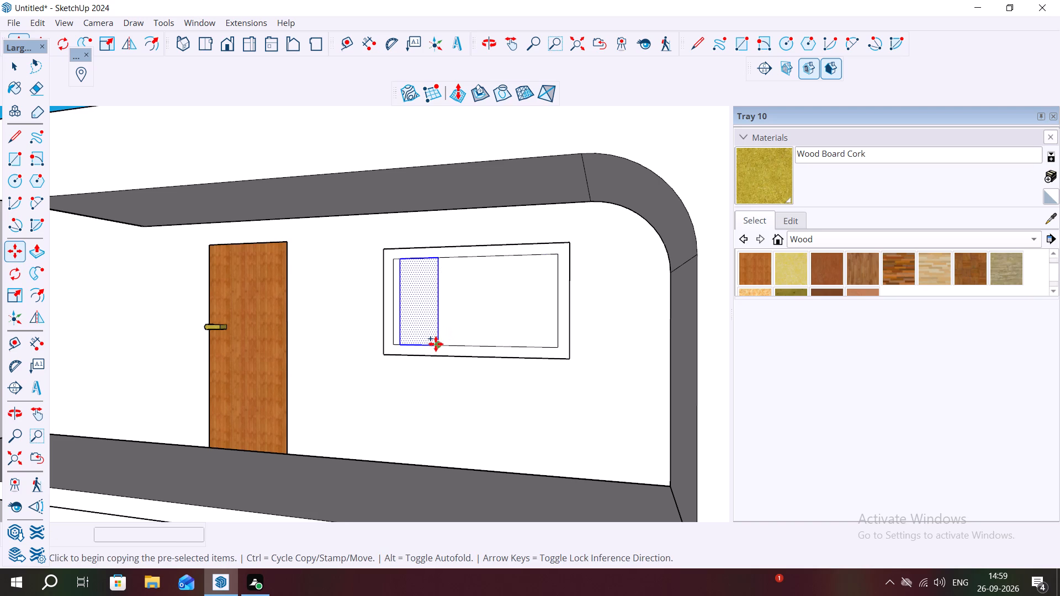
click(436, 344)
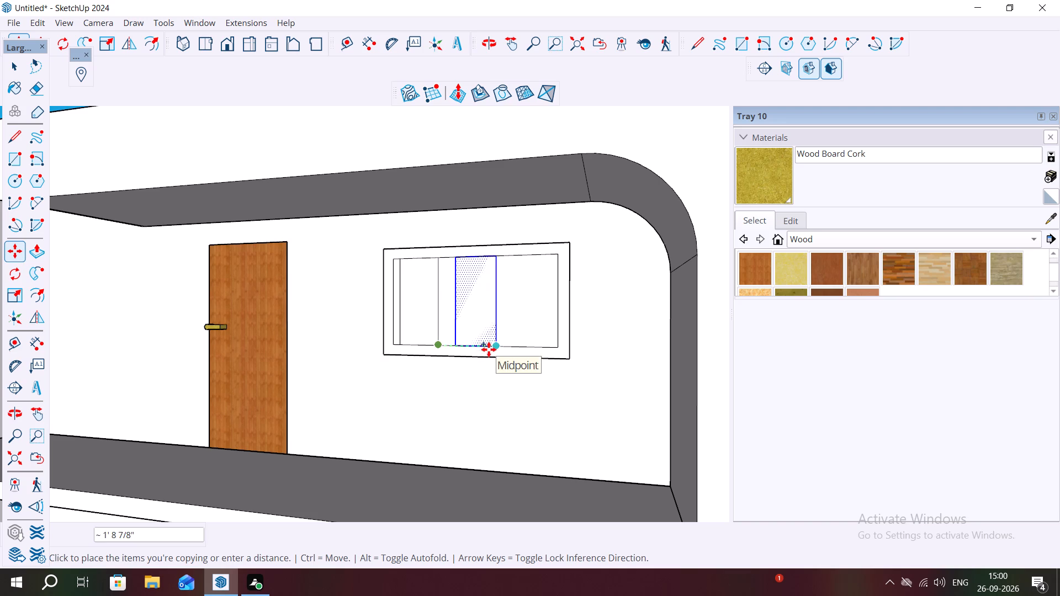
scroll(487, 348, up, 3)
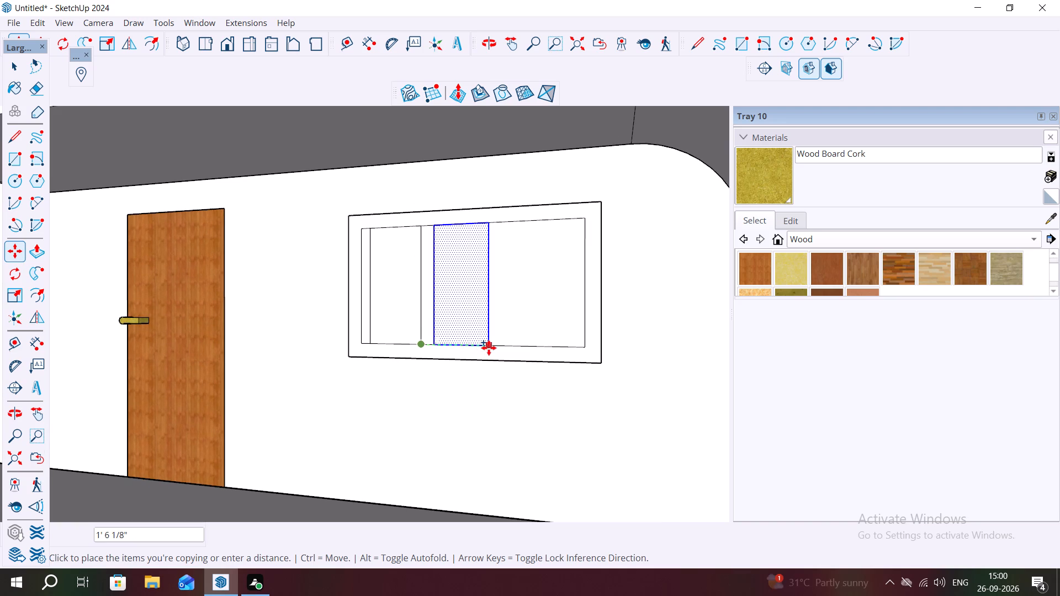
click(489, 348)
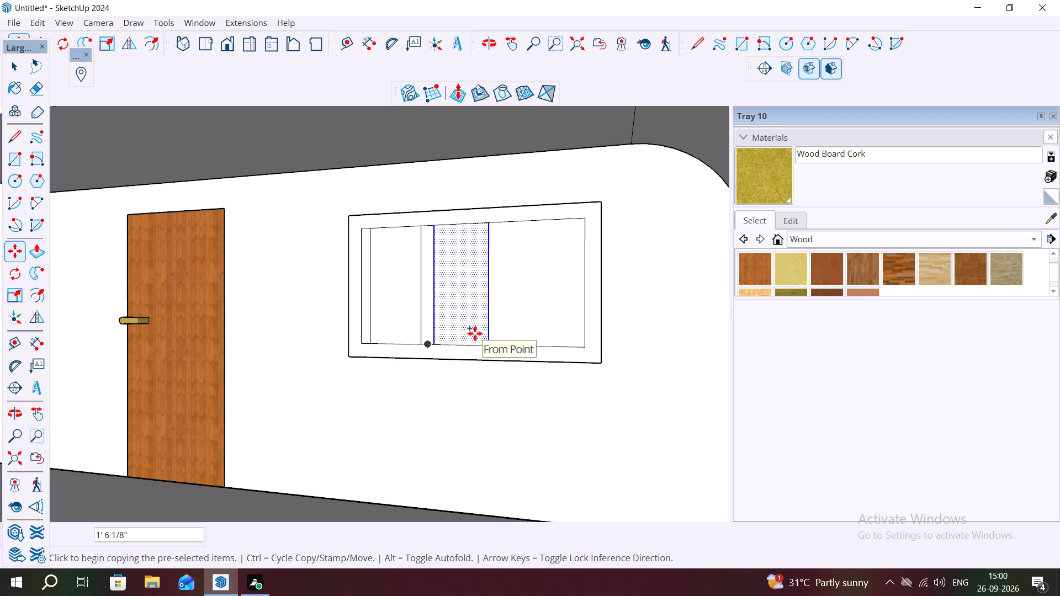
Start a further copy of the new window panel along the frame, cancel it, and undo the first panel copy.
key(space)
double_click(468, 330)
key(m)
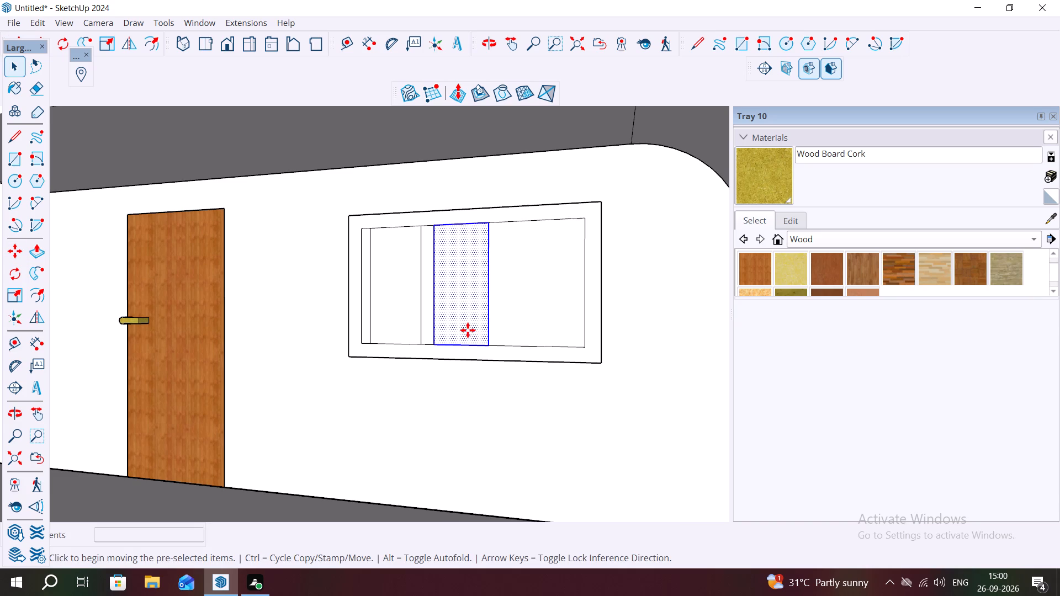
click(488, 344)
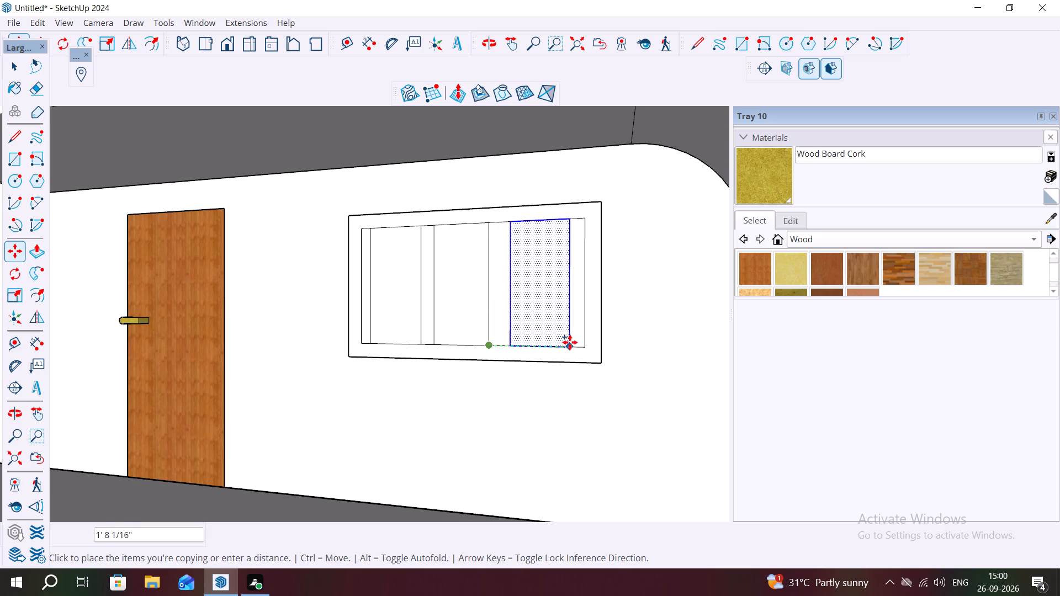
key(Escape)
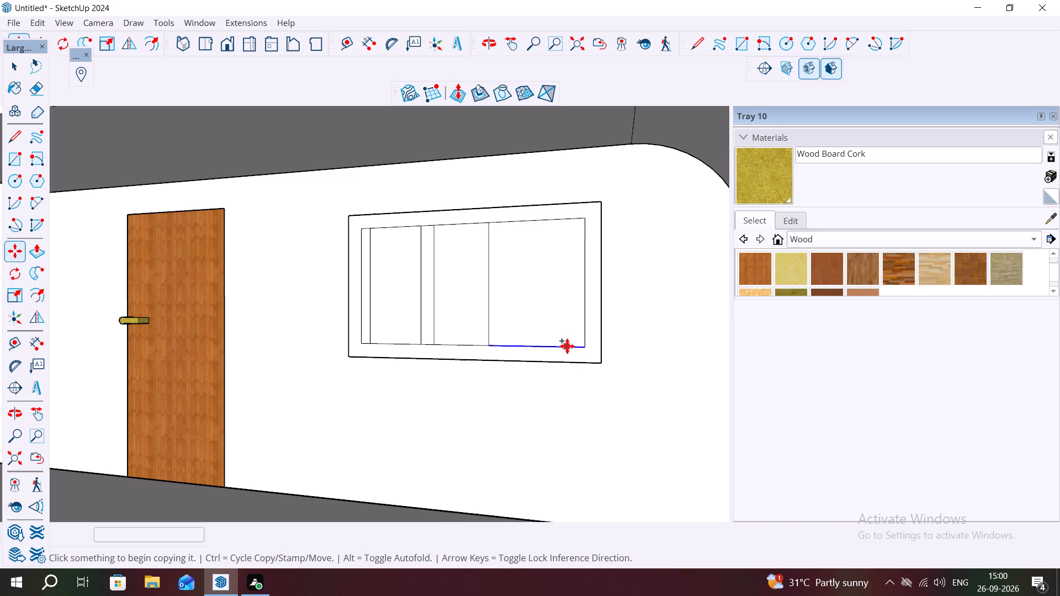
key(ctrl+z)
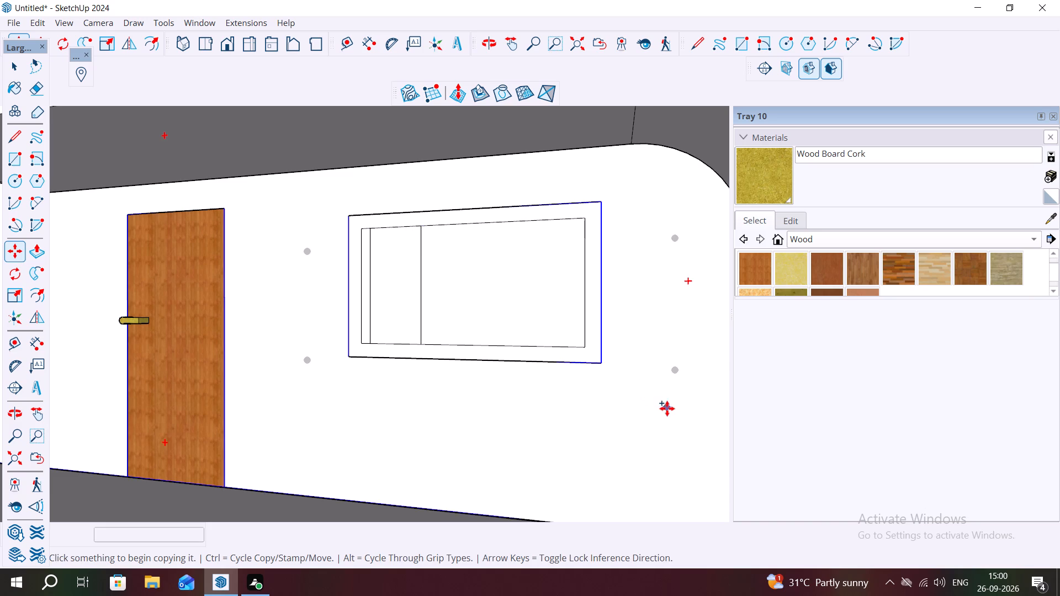
Examine the whole front of the house, including the balcony and the door and window openings on both storeys.
scroll(634, 530, up, 3)
scroll(624, 553, down, 4)
scroll(438, 327, up, 1)
scroll(438, 327, down, 6)
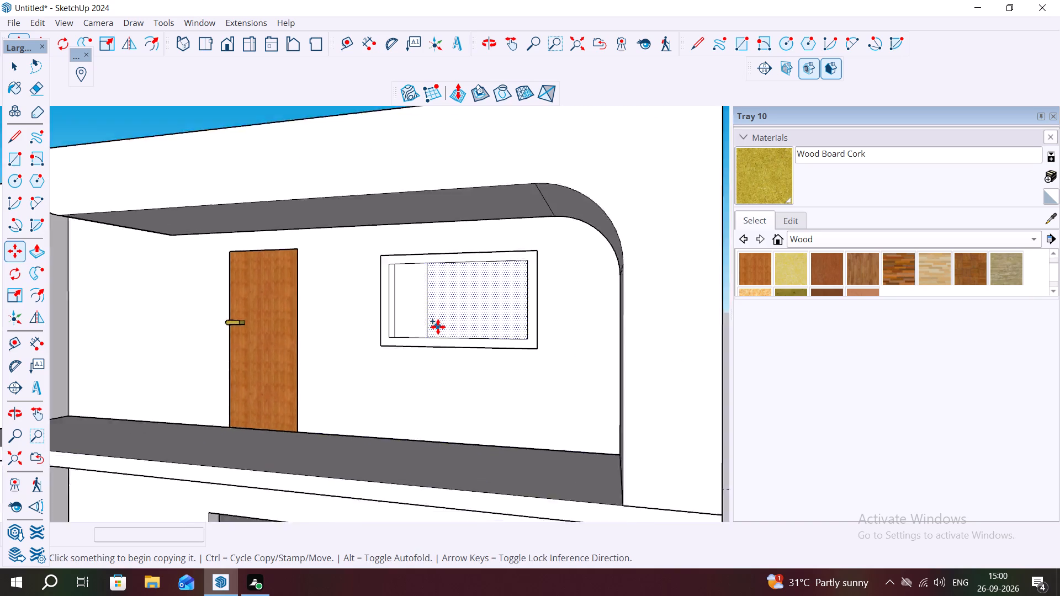
scroll(438, 327, up, 3)
scroll(438, 327, down, 3)
scroll(438, 327, up, 1)
scroll(438, 327, down, 7)
scroll(438, 327, up, 1)
scroll(438, 327, down, 16)
scroll(445, 355, down, 7)
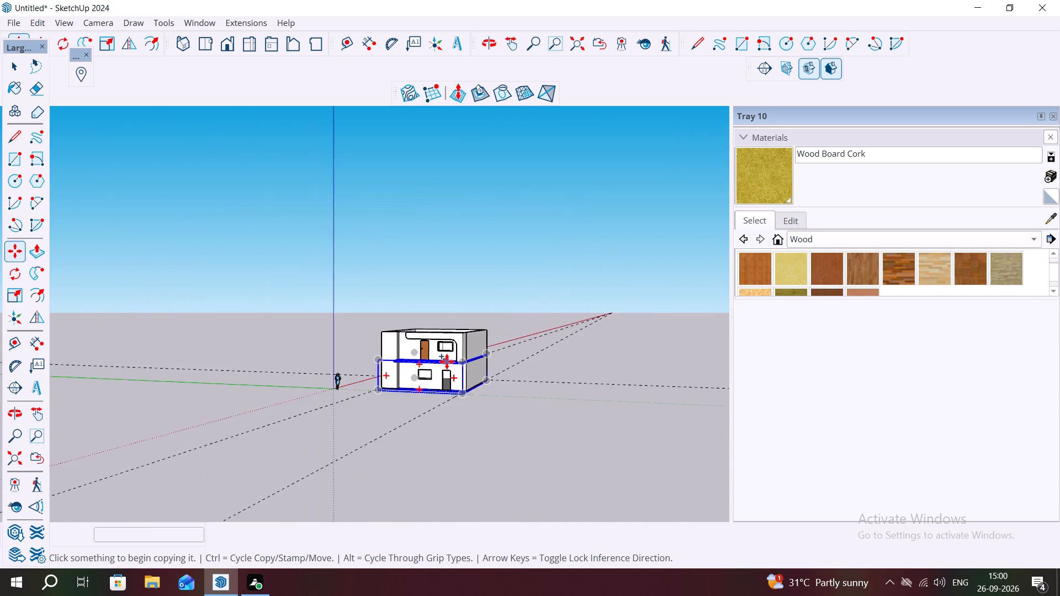
scroll(447, 361, down, 1)
scroll(447, 361, up, 1)
scroll(447, 361, down, 12)
scroll(447, 363, up, 14)
scroll(447, 363, down, 1)
scroll(447, 363, up, 5)
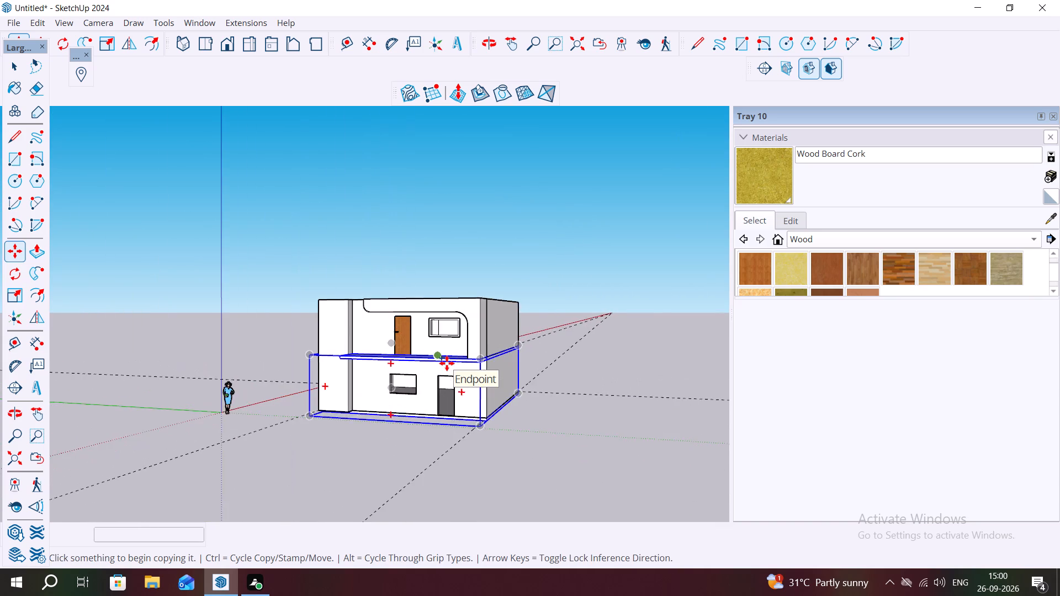
scroll(447, 363, down, 1)
scroll(447, 363, up, 7)
middle_drag(457, 369, 619, 389)
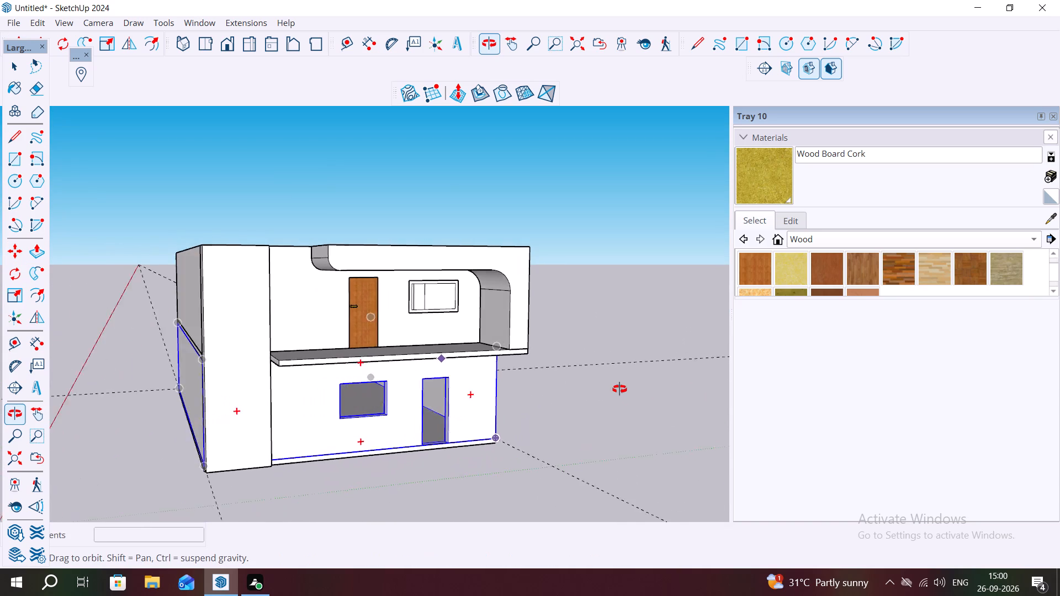
middle_drag(619, 389, 614, 389)
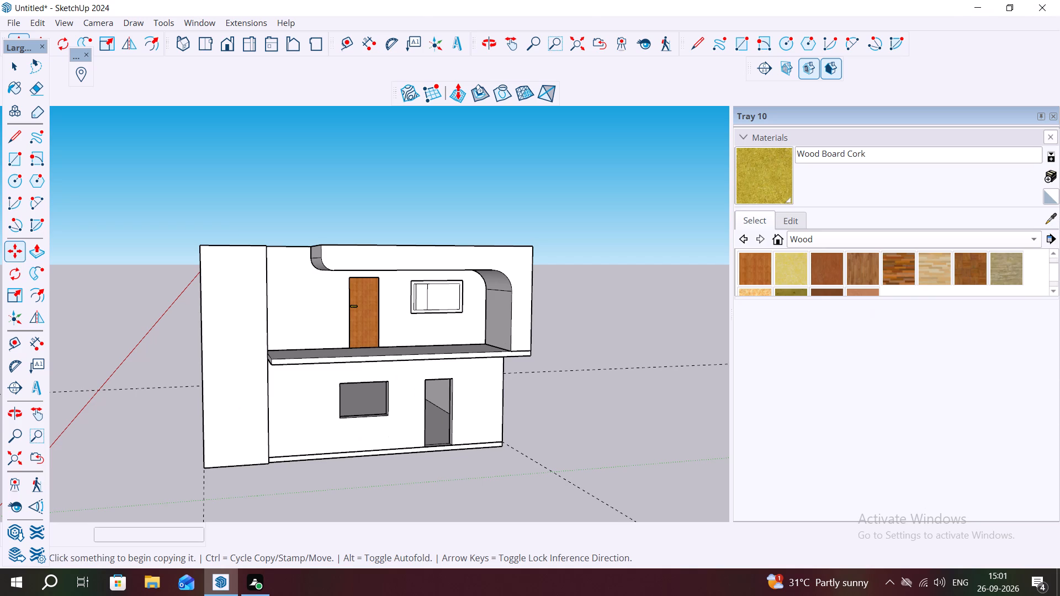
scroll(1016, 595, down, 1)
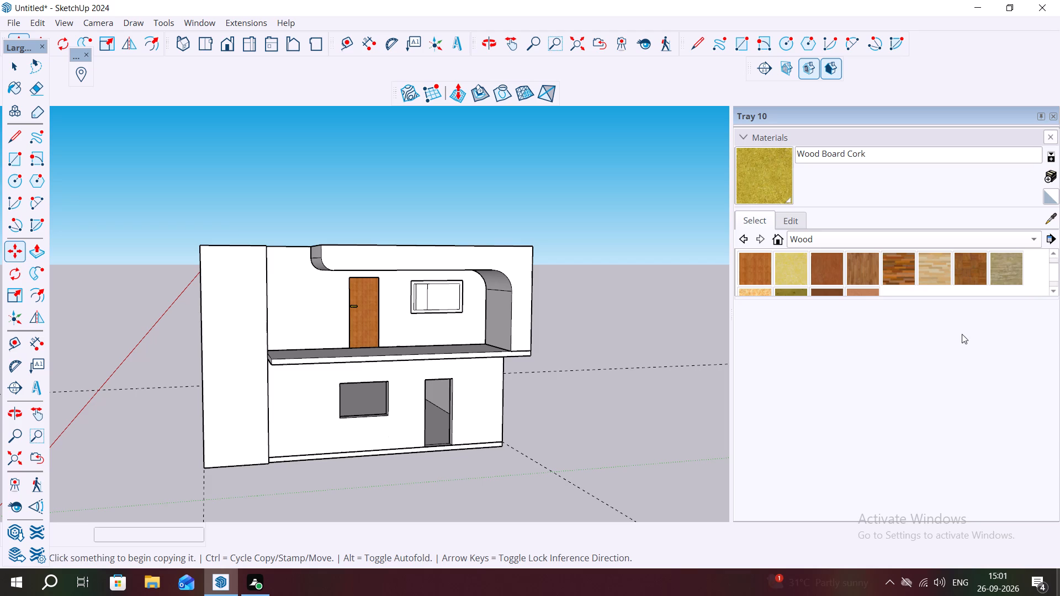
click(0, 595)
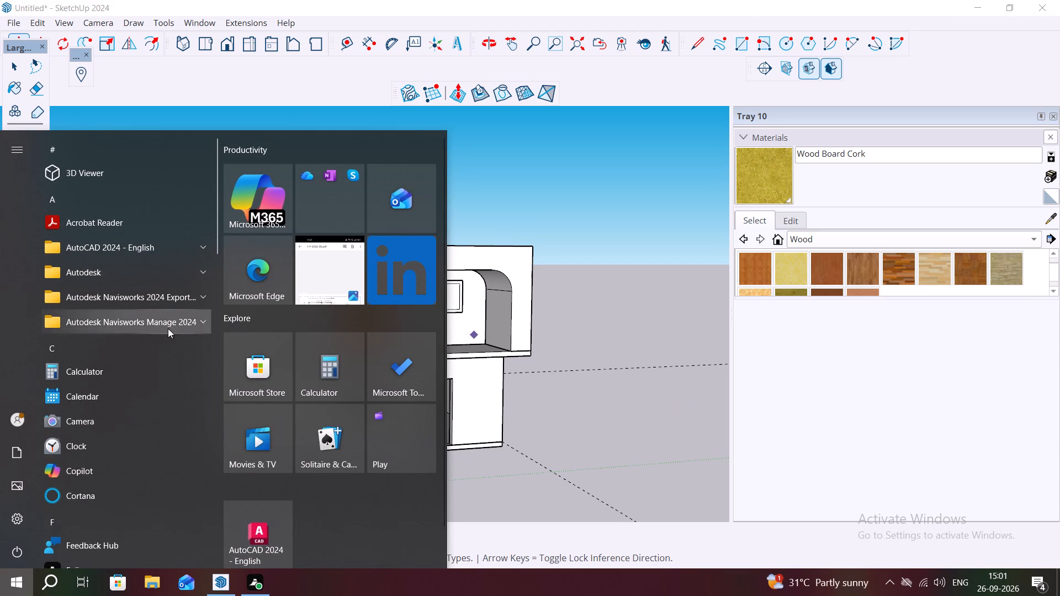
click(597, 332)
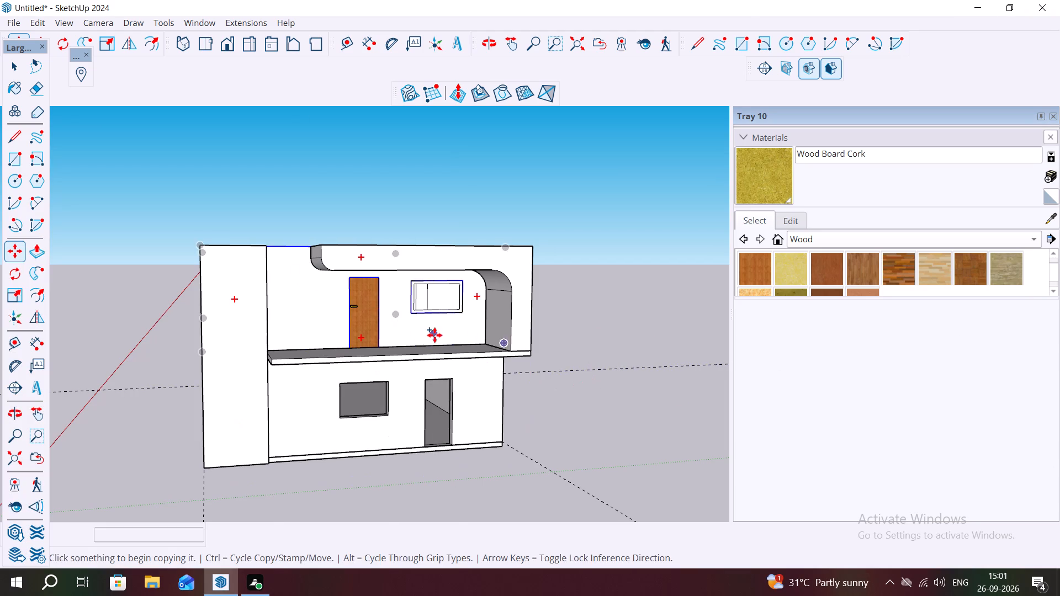
Examine the wood-finished balcony door and its handle up close.
scroll(418, 296, up, 8)
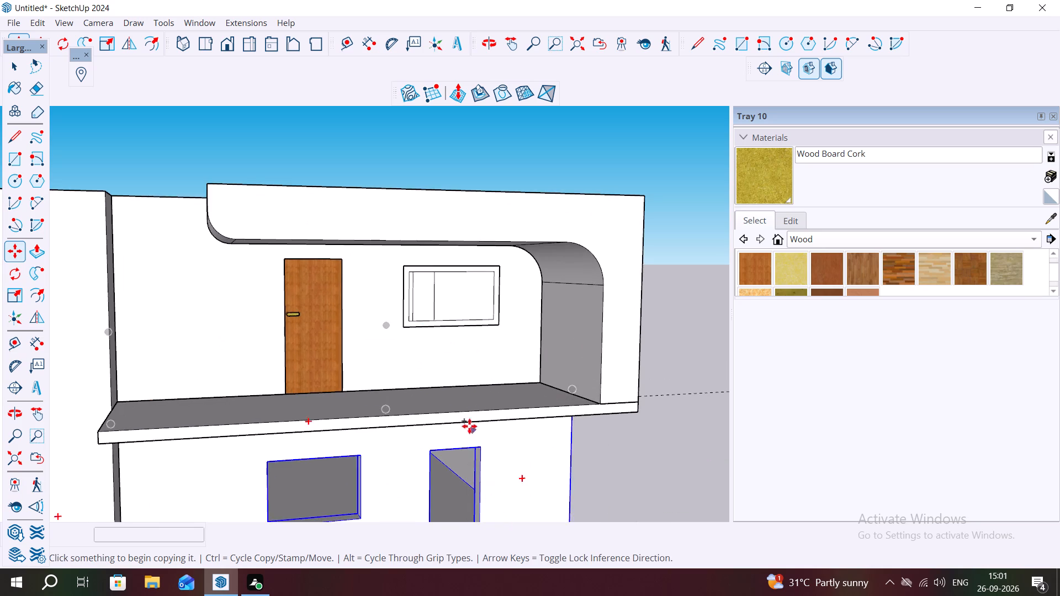
scroll(458, 414, up, 3)
scroll(436, 400, down, 1)
scroll(428, 396, up, 2)
scroll(195, 329, up, 7)
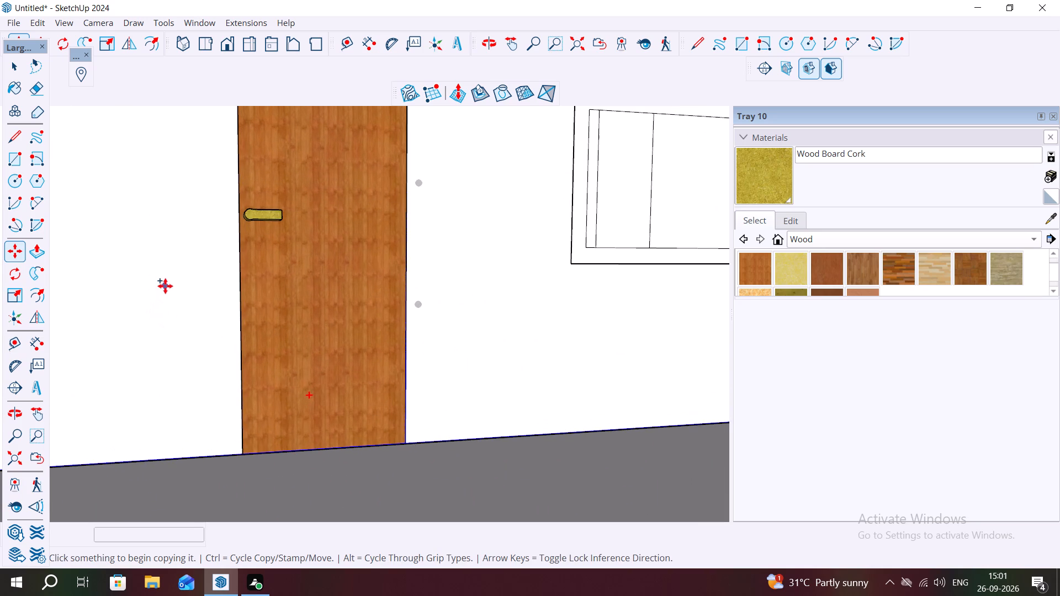
middle_drag(165, 286, 121, 354)
scroll(94, 161, up, 6)
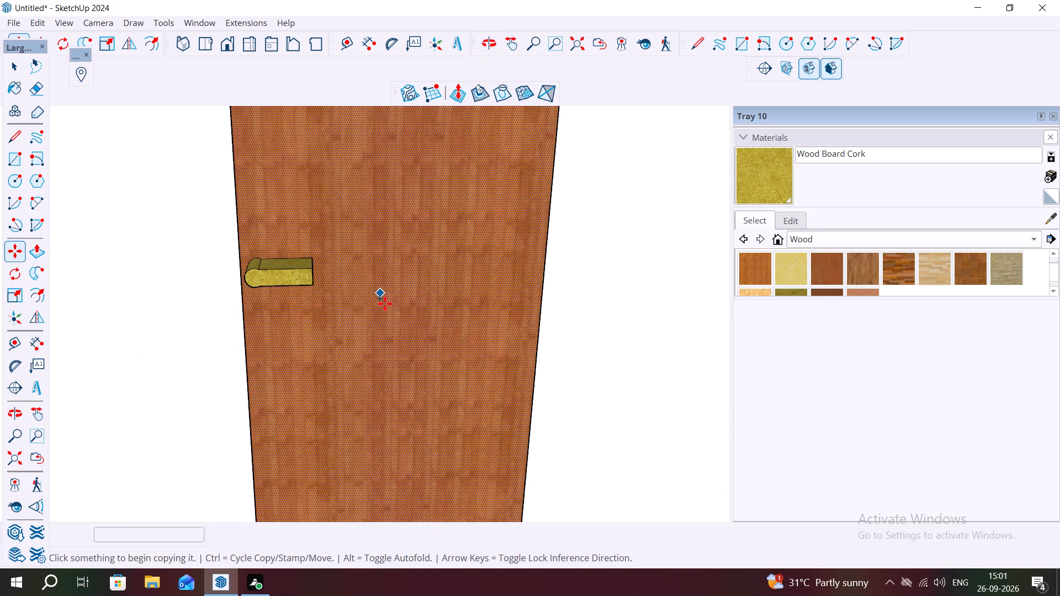
scroll(395, 367, up, 6)
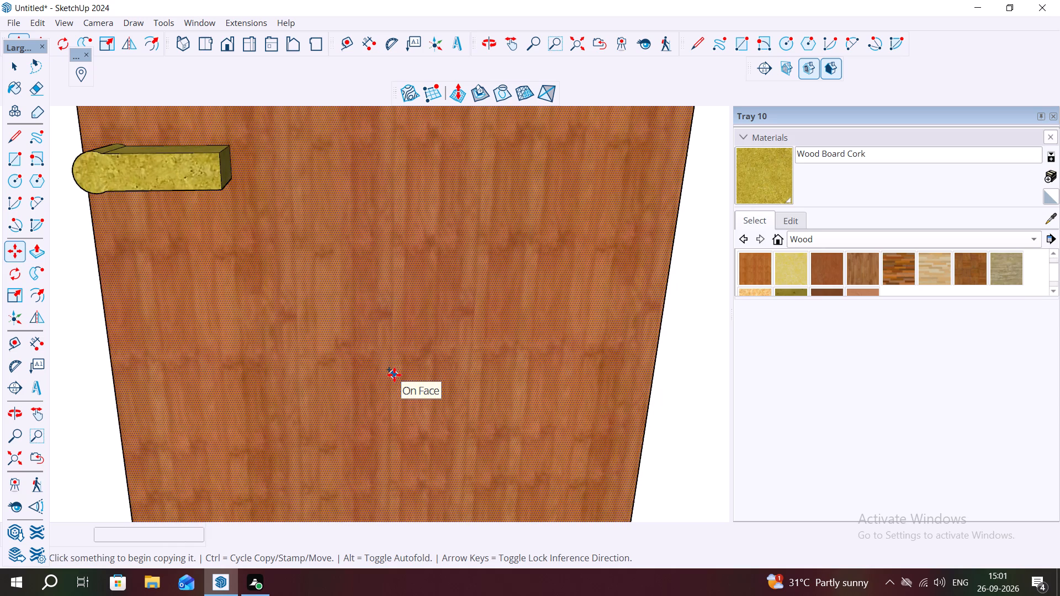
scroll(394, 375, down, 16)
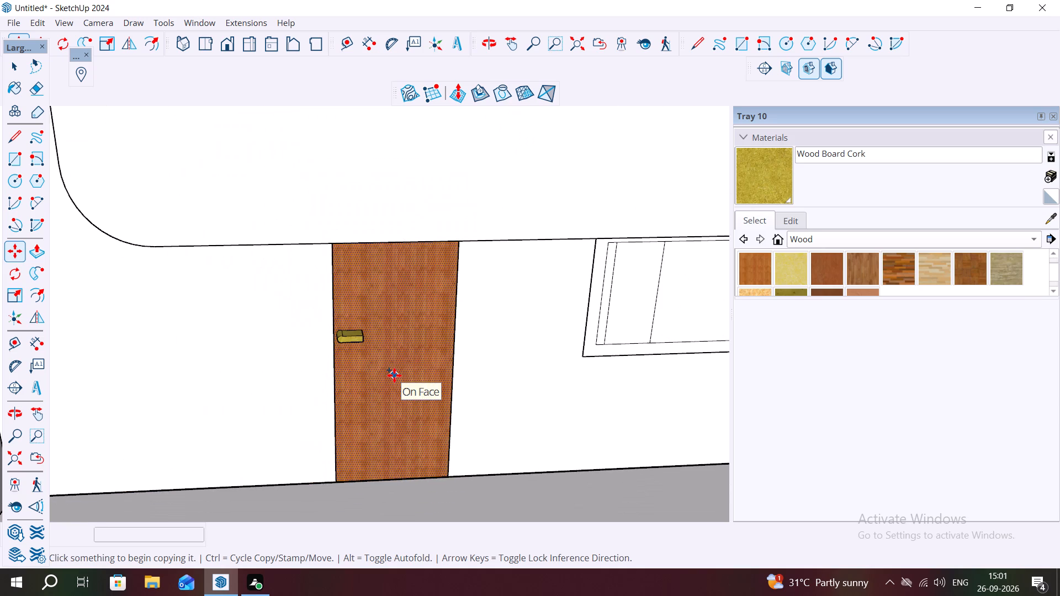
scroll(385, 390, up, 6)
scroll(385, 390, down, 9)
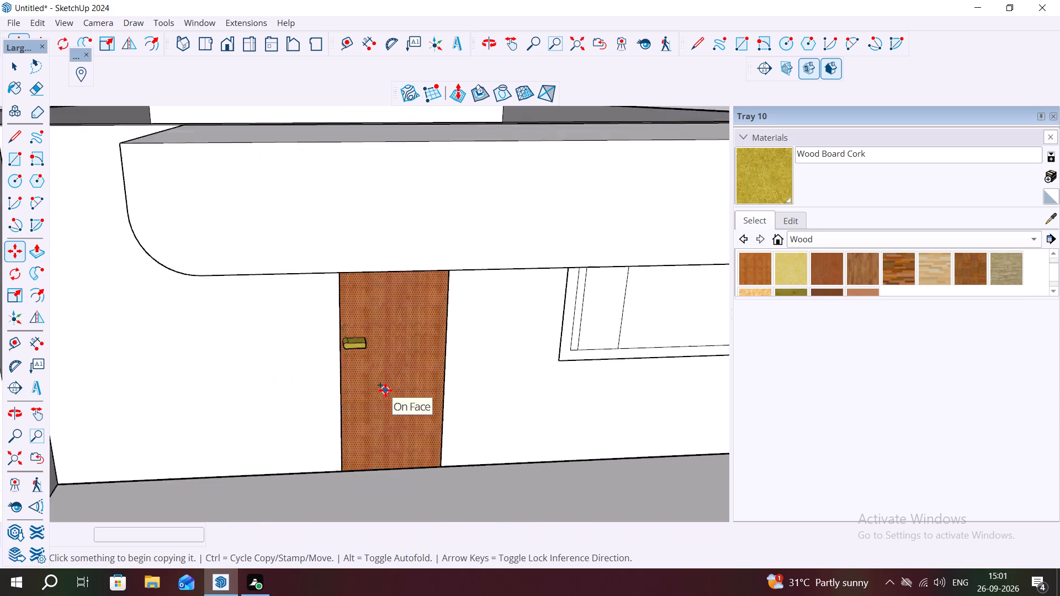
Examine the whole house from above, from the front and from its side.
scroll(385, 390, down, 2)
scroll(385, 390, up, 1)
scroll(385, 390, down, 15)
scroll(385, 390, down, 8)
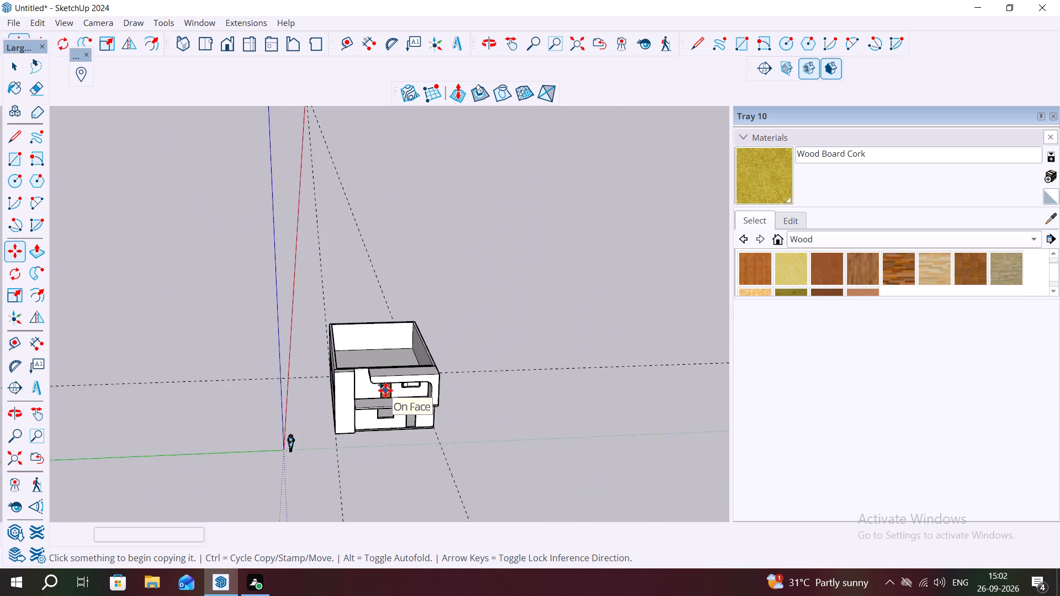
scroll(385, 390, down, 4)
scroll(385, 391, up, 1)
scroll(385, 391, down, 3)
scroll(385, 392, up, 15)
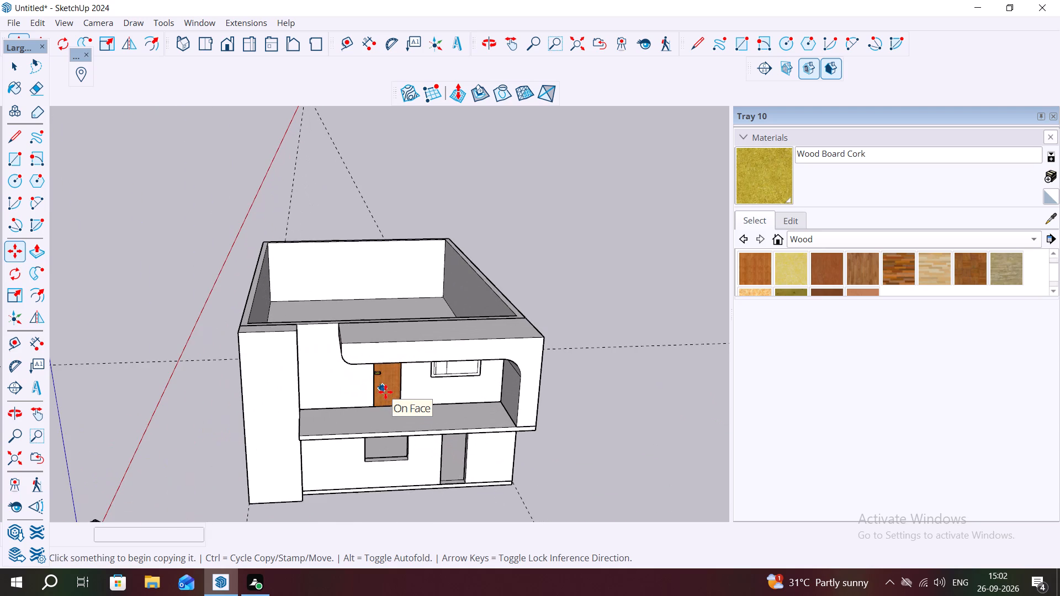
middle_drag(380, 392, 182, 247)
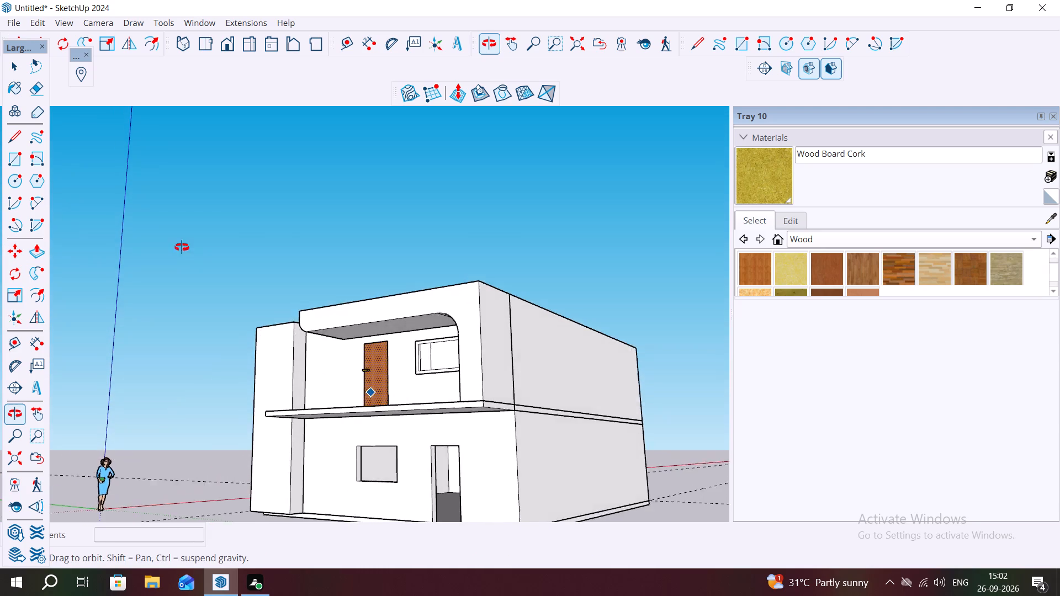
middle_drag(182, 247, 0, 296)
middle_drag(0, 297, 389, 350)
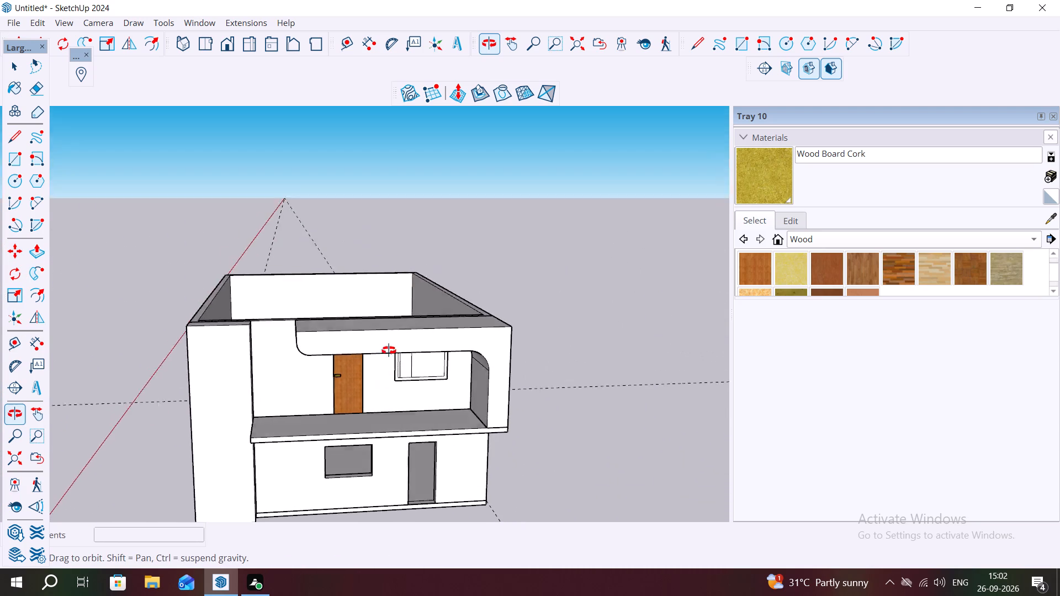
middle_drag(389, 350, 379, 306)
scroll(333, 246, up, 1)
scroll(333, 246, down, 16)
scroll(348, 263, up, 1)
scroll(349, 264, down, 2)
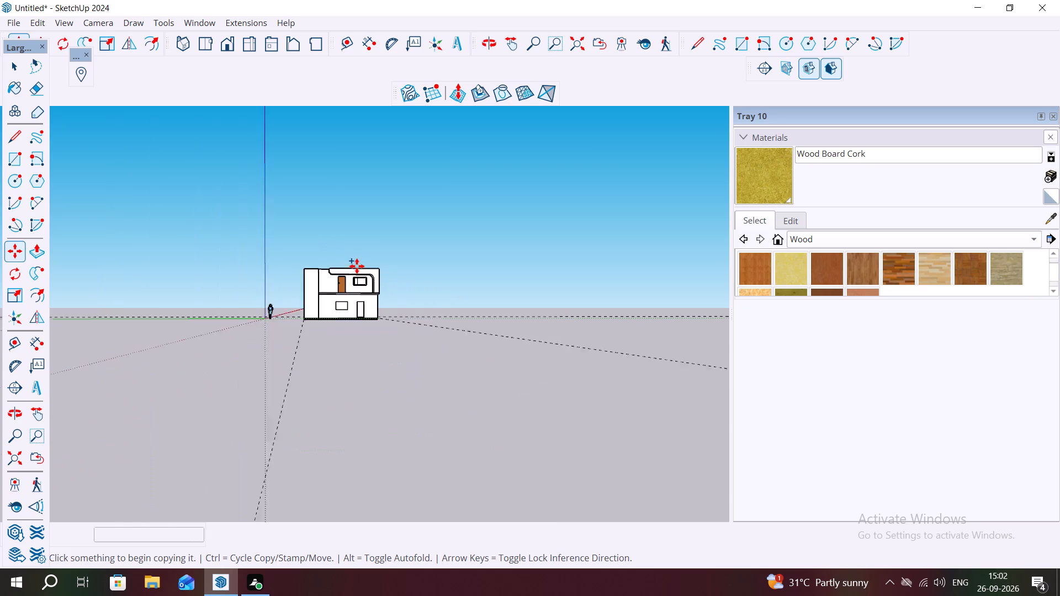
scroll(357, 266, down, 1)
middle_drag(448, 327, 215, 413)
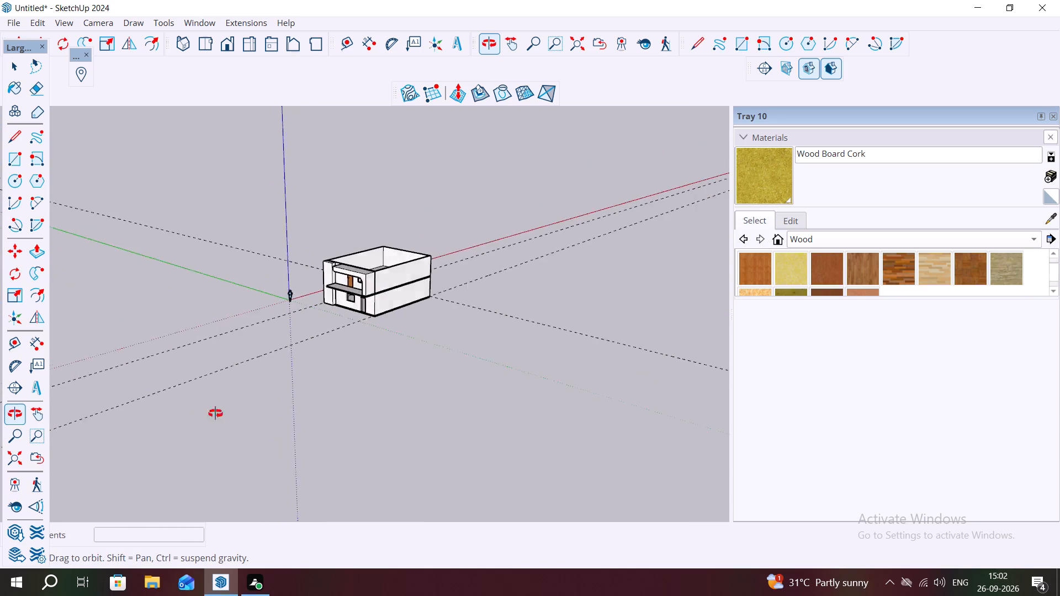
middle_drag(215, 413, 179, 419)
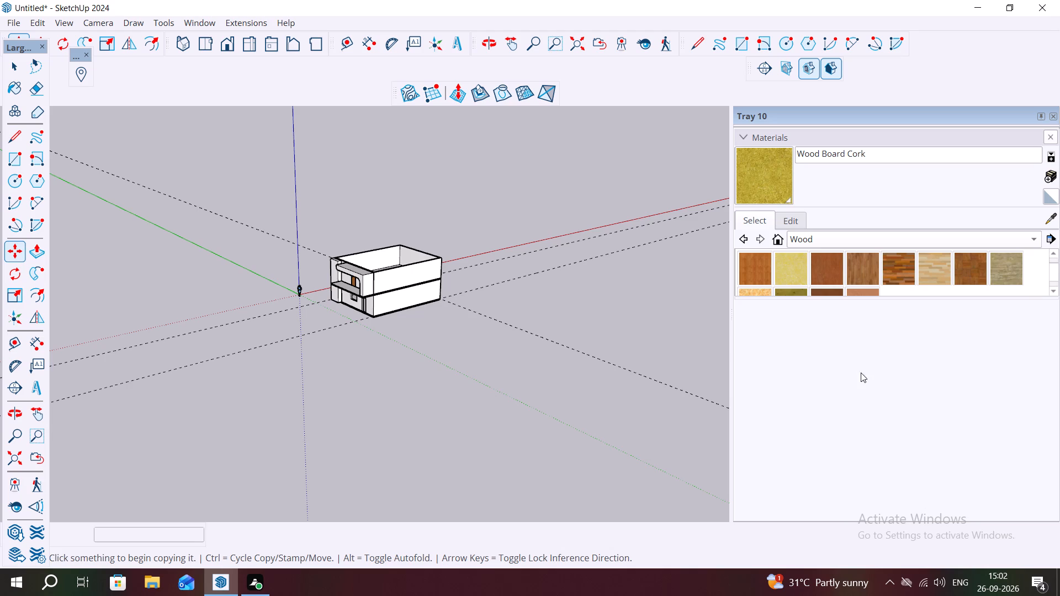
scroll(526, 145, down, 1)
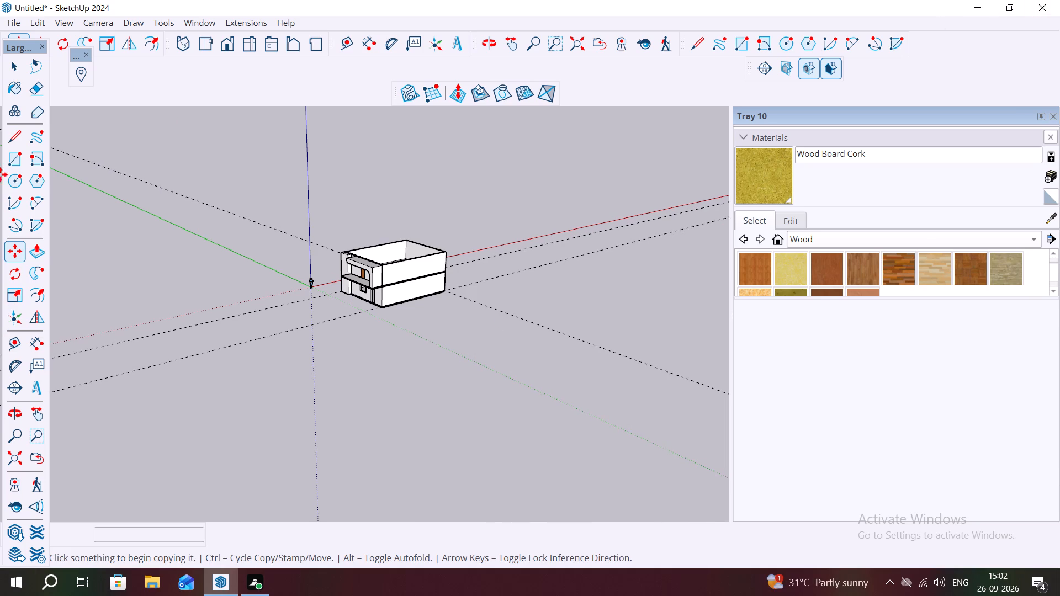
scroll(10, 589, down, 1)
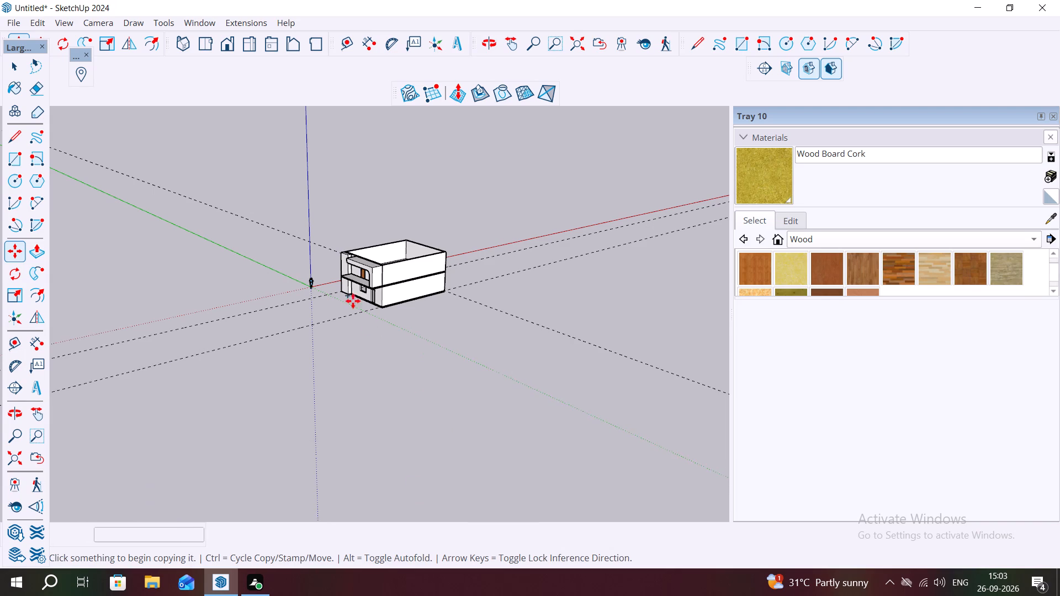
Examine the upper-storey front again, closing in on the balcony window frame and its panel.
scroll(353, 298, up, 1)
middle_drag(381, 294, 579, 274)
scroll(372, 253, up, 10)
scroll(345, 256, down, 1)
scroll(345, 255, up, 1)
scroll(339, 252, down, 1)
scroll(338, 248, up, 4)
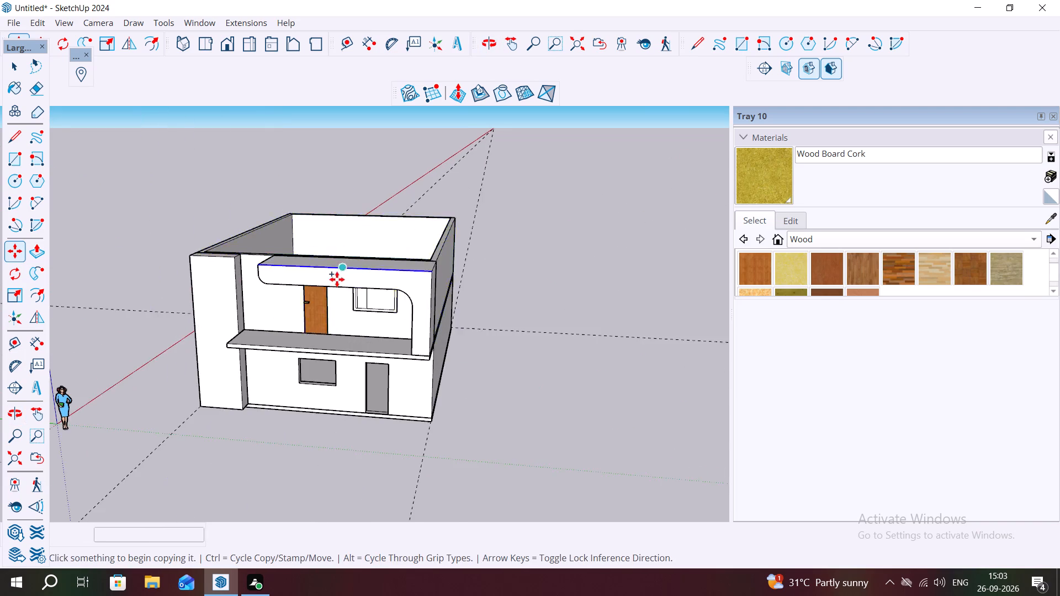
scroll(337, 279, up, 8)
middle_drag(357, 316, 363, 247)
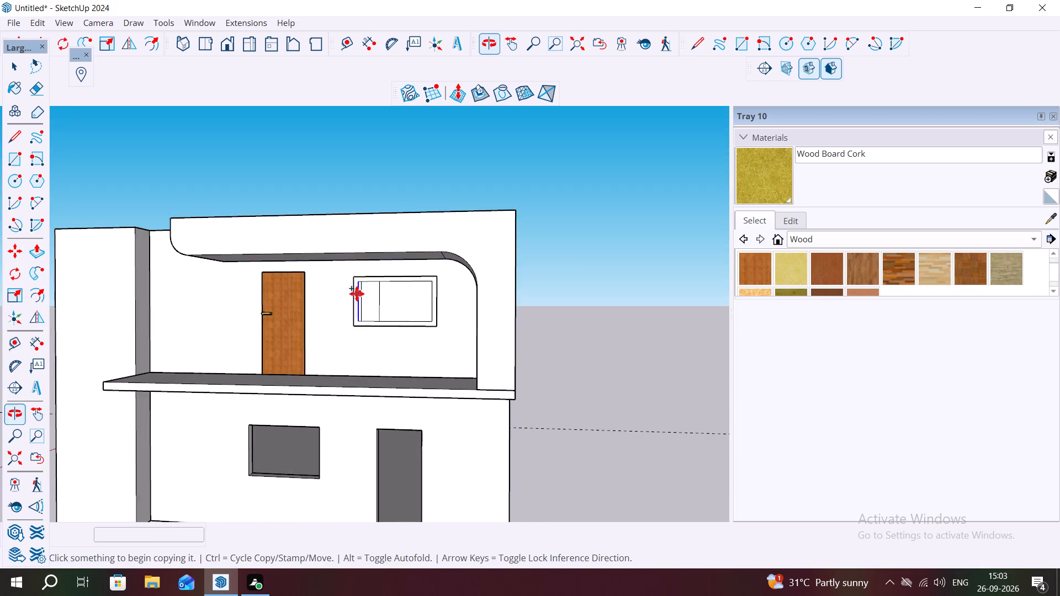
scroll(362, 269, up, 11)
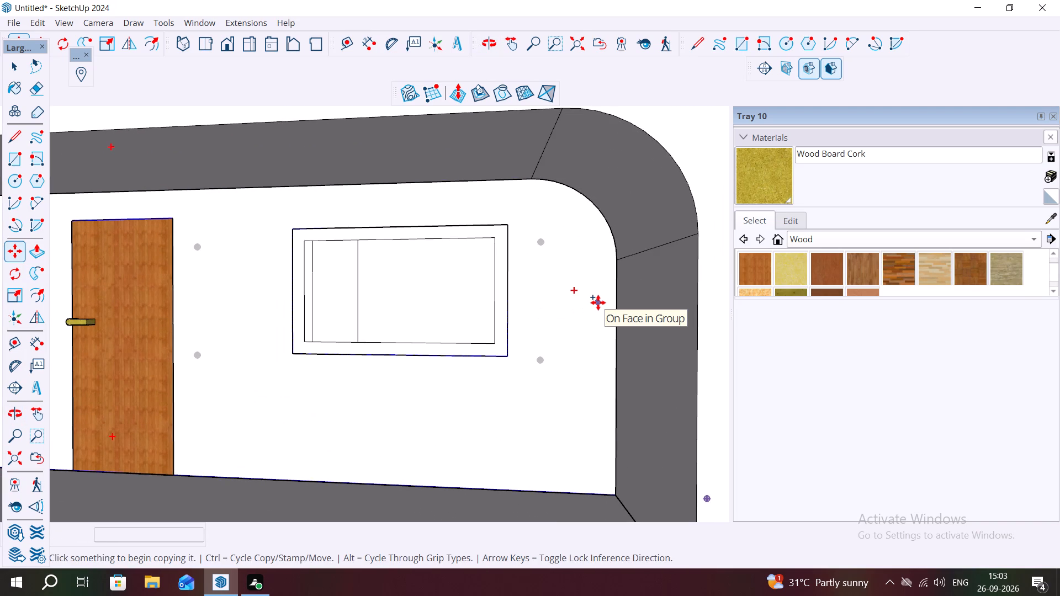
Undo the last pane rectangle and redraw it about 1' 3 5/8" by 2' 7 7/8", full height, near the left end of the window frame.
key(ctrl+z)
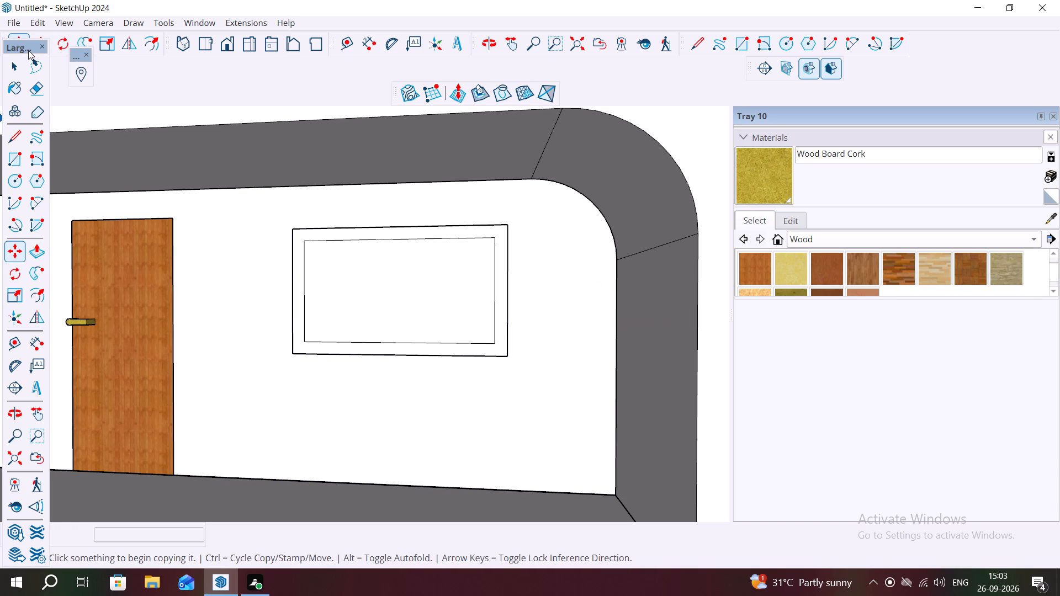
click(13, 156)
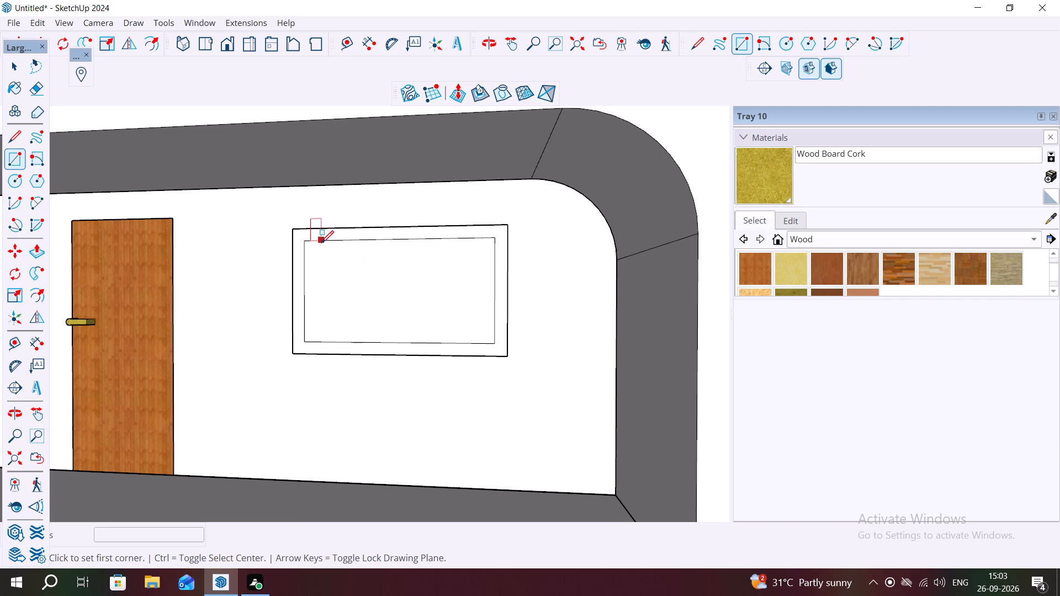
click(319, 243)
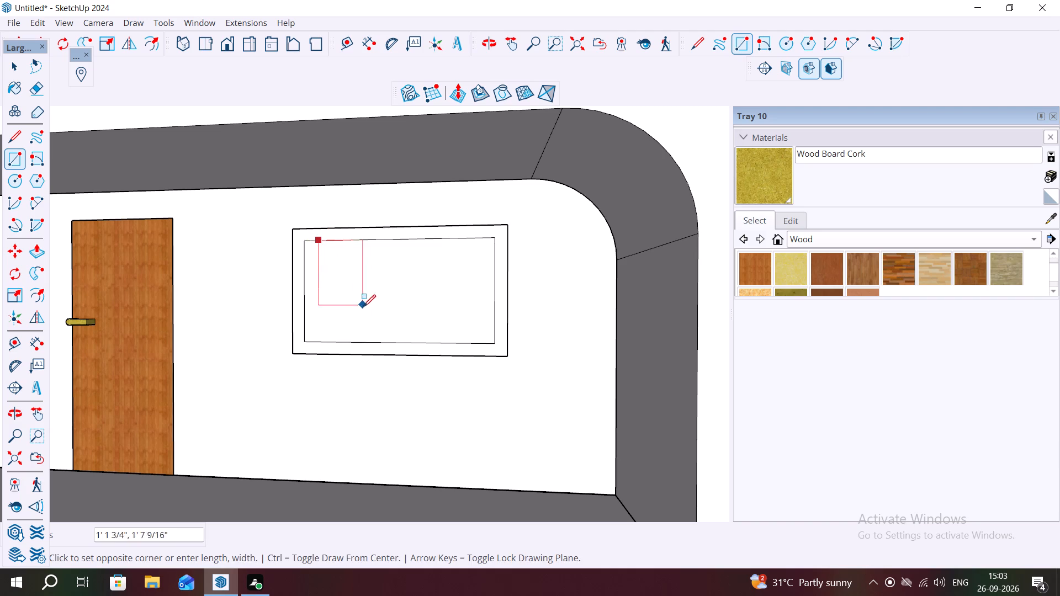
click(368, 341)
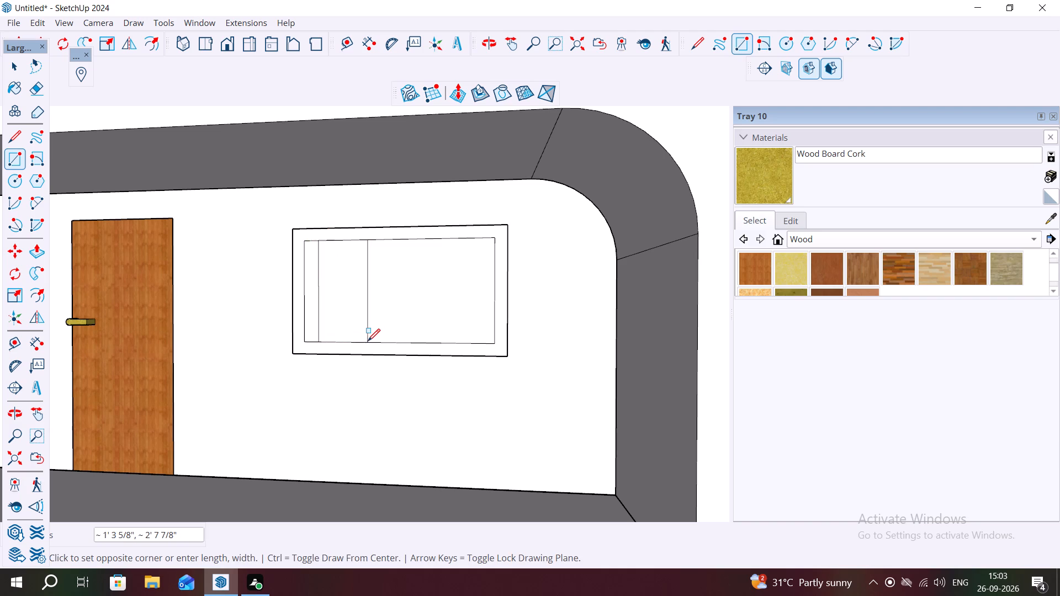
Copy the pane rectangle about 2' 10 5/8" along the frame's lower inner edge, near the opposite end of the window.
click(12, 62)
double_click(336, 300)
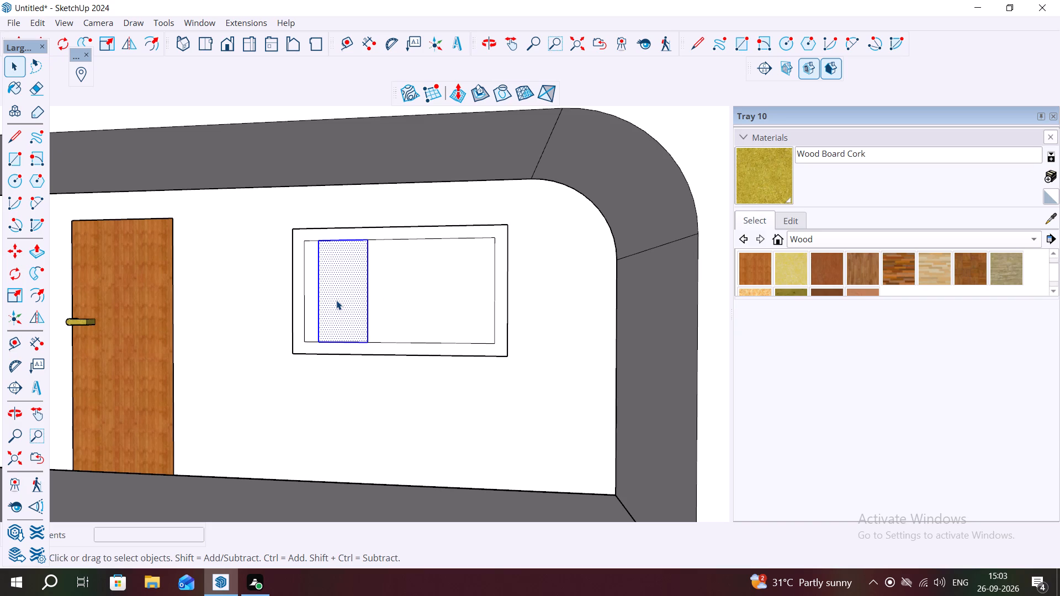
key(m)
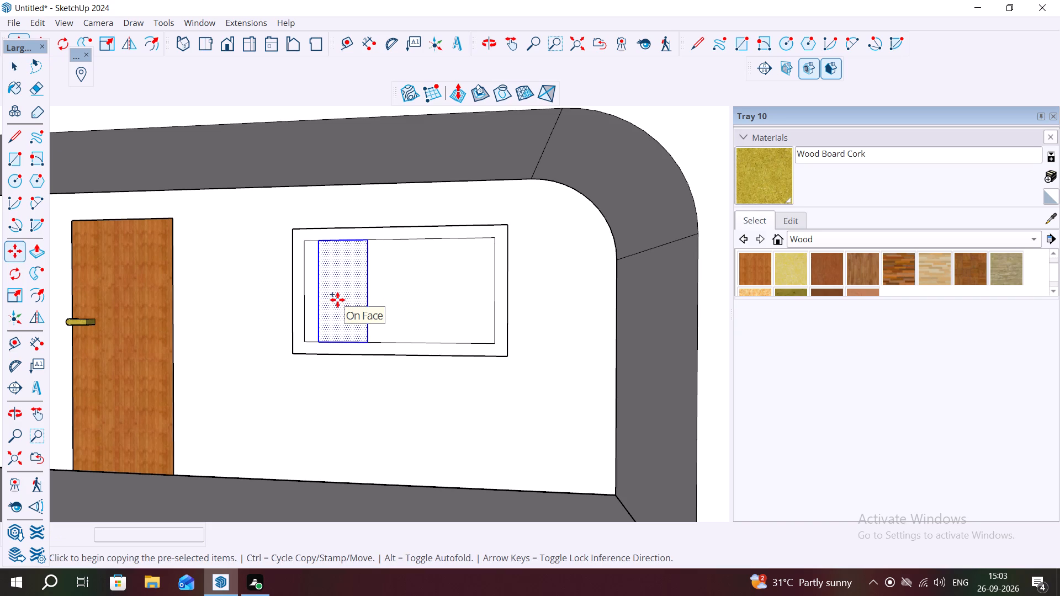
click(368, 340)
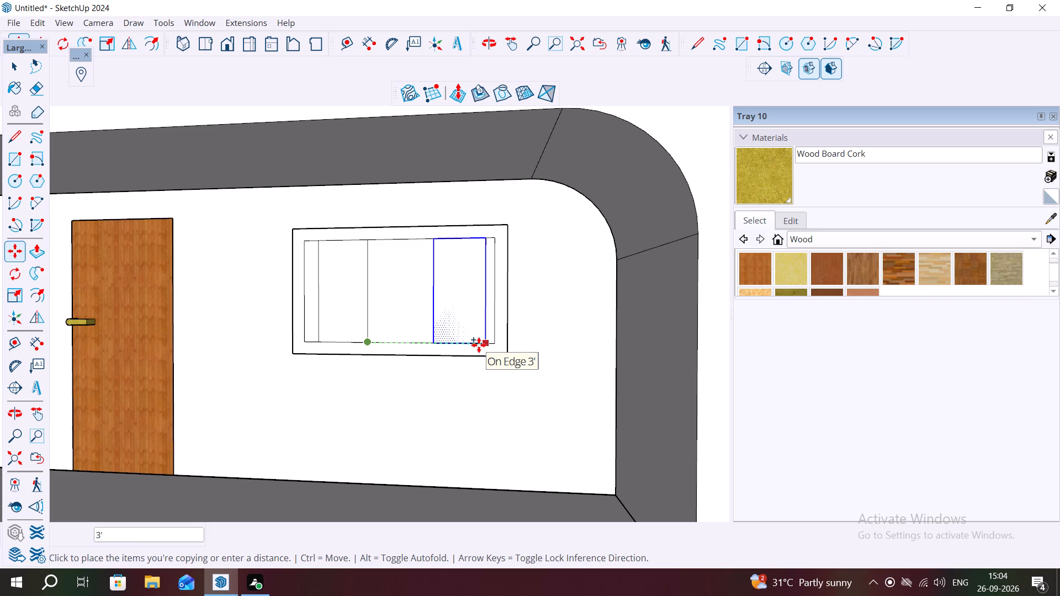
scroll(478, 343, up, 3)
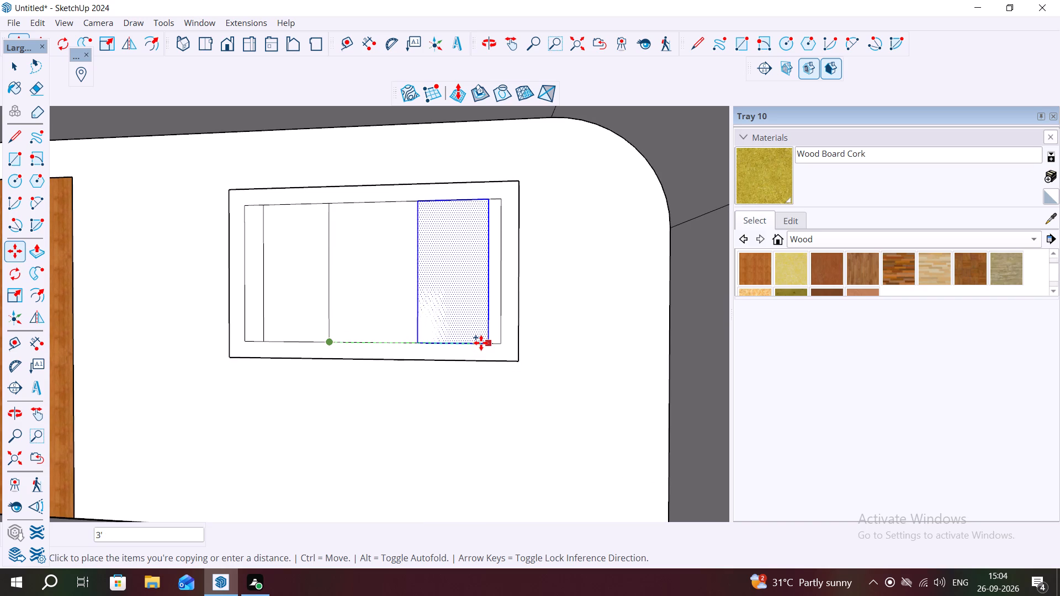
scroll(478, 340, up, 2)
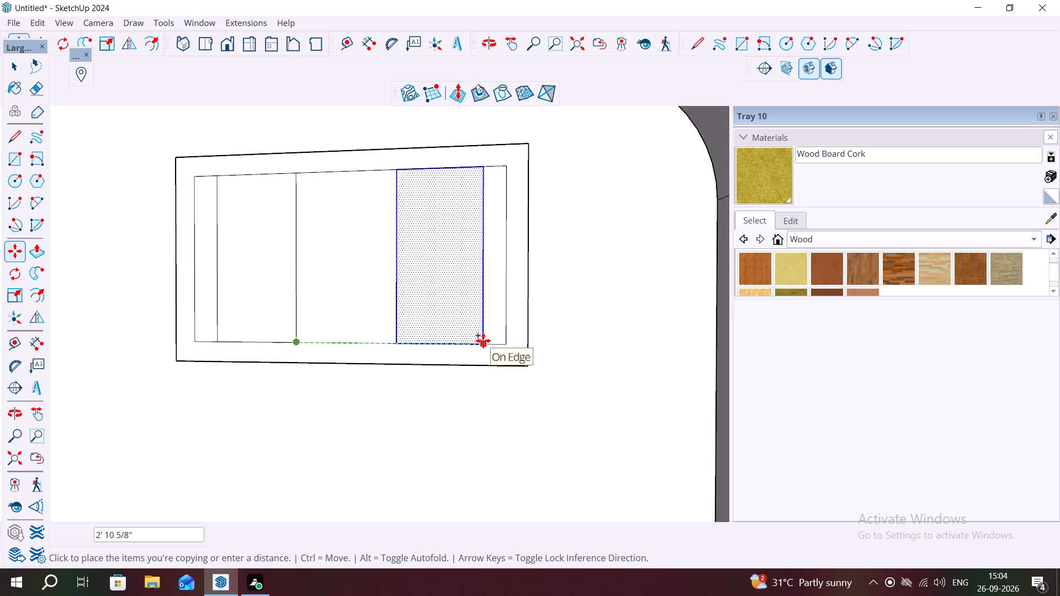
click(483, 340)
key(Escape)
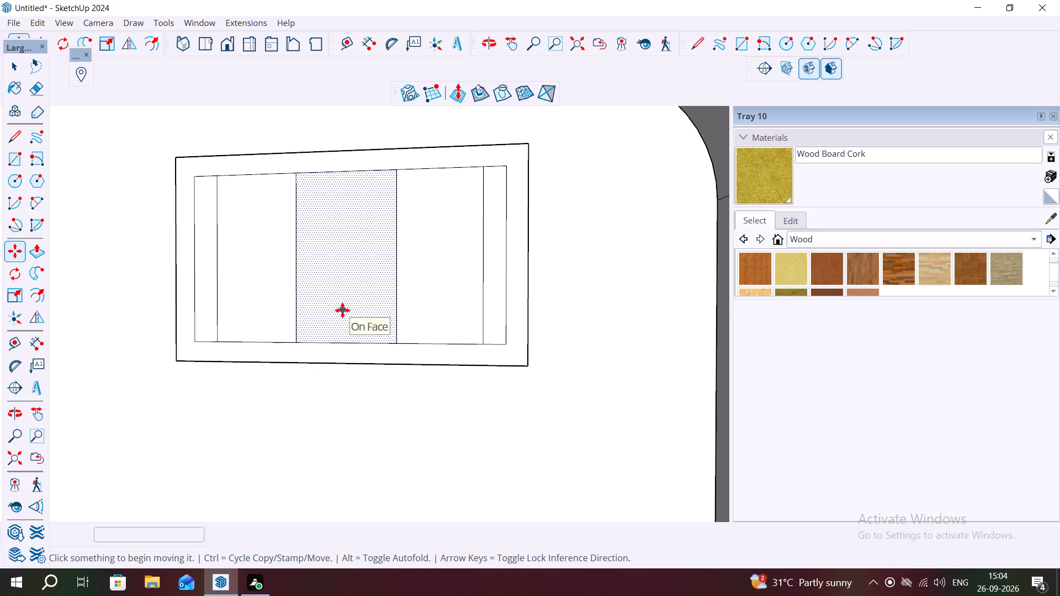
key(Escape)
key(space)
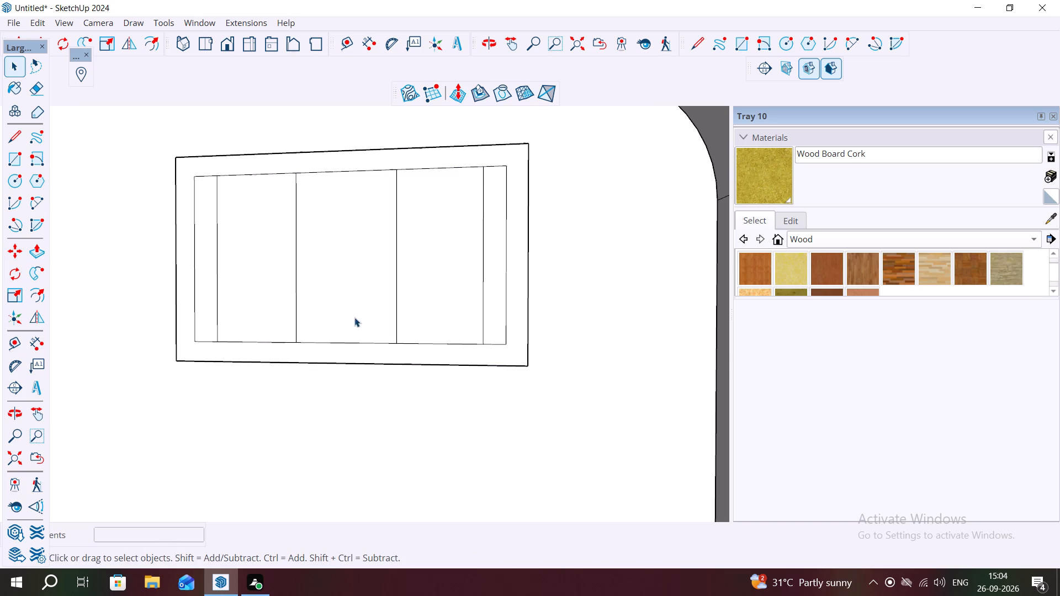
Copy the first pane rectangle about 1' 5 5/16" along the lower inner edge, placing a middle pane between the two outer ones.
double_click(283, 296)
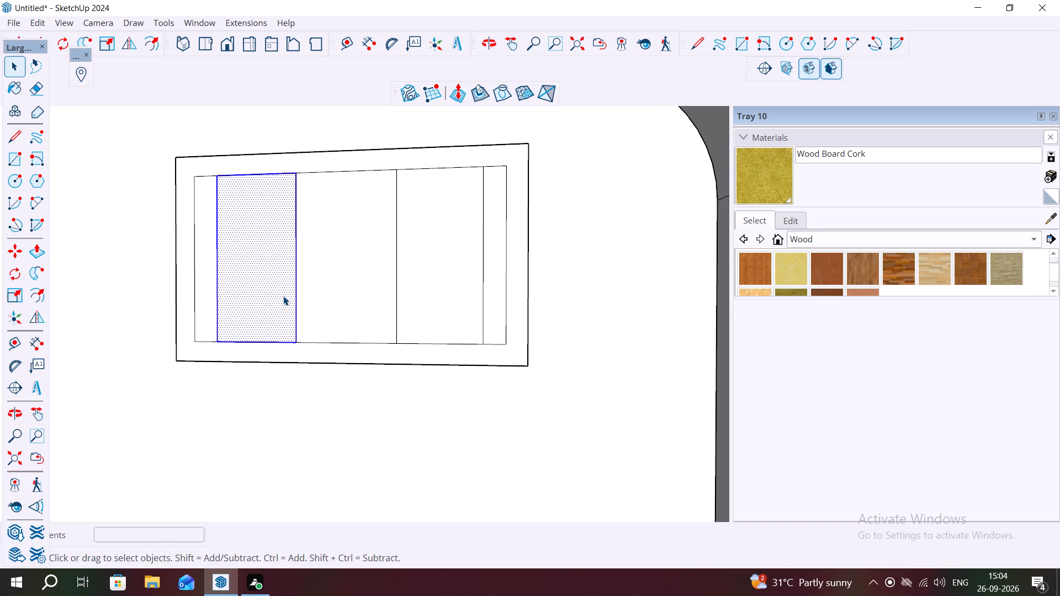
key(m)
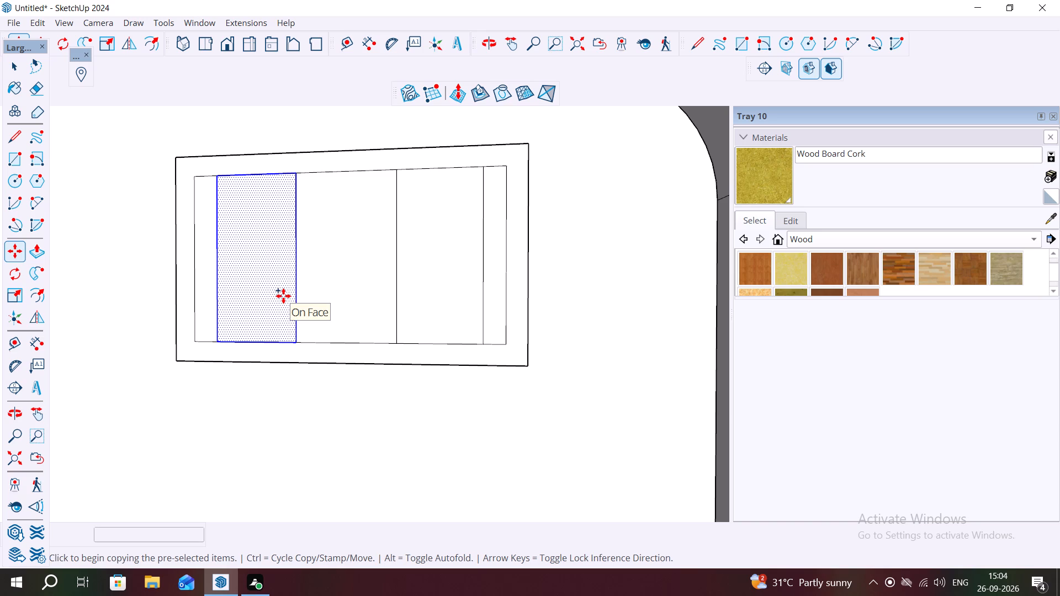
click(295, 343)
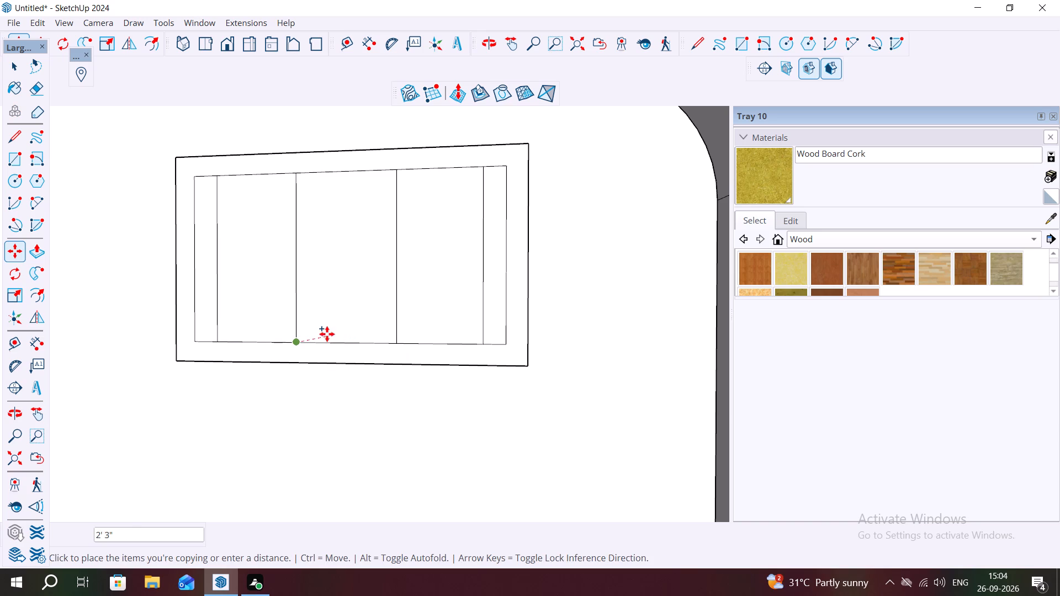
click(388, 342)
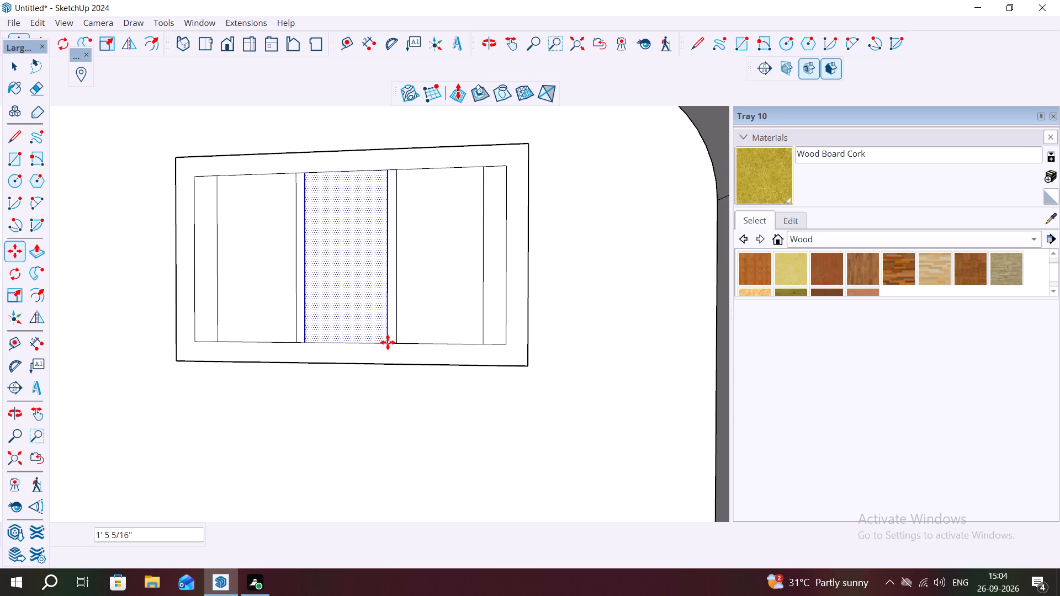
middle_drag(266, 446, 405, 464)
key(Escape)
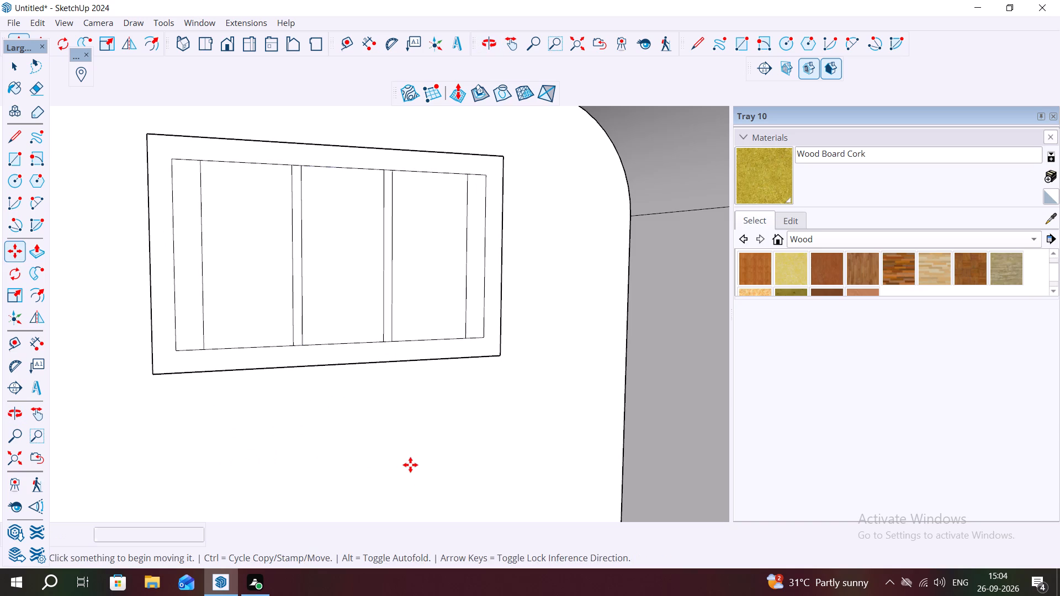
key(space)
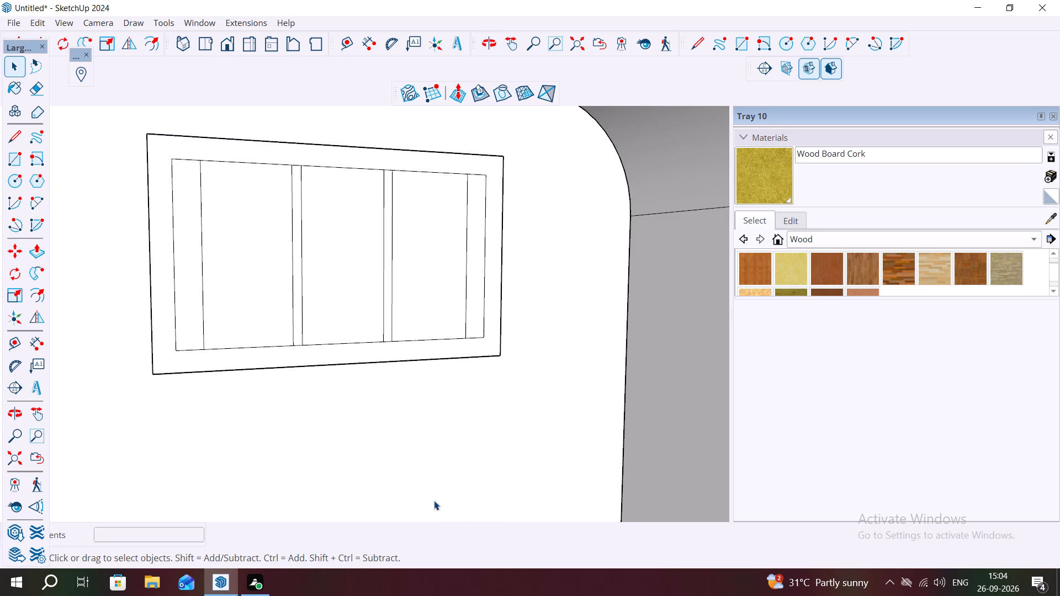
Push/Pull the window's outer frame face outward about 3 1/16".
click(287, 353)
key(p)
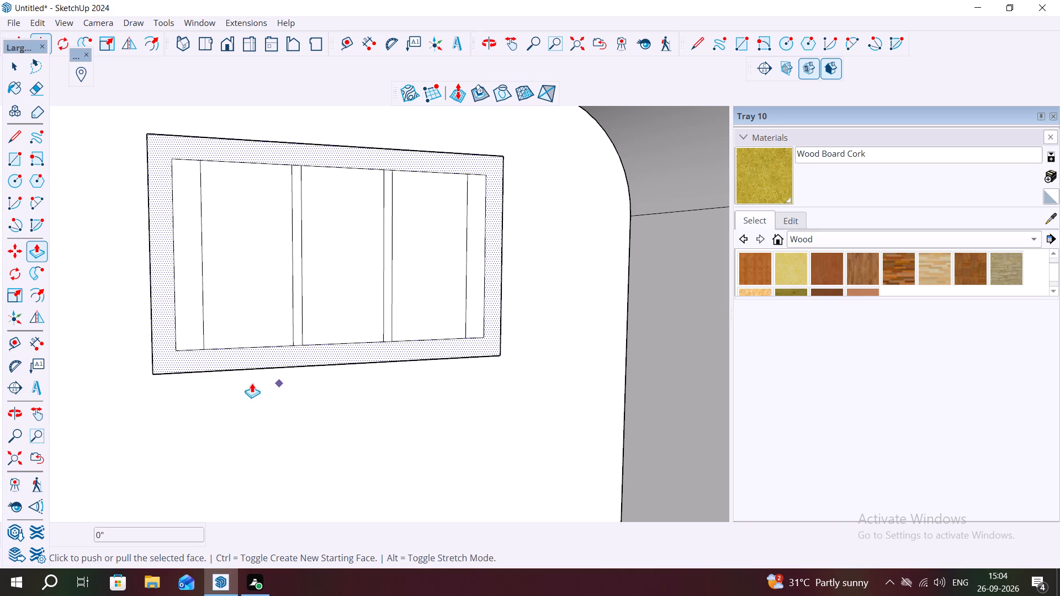
click(166, 347)
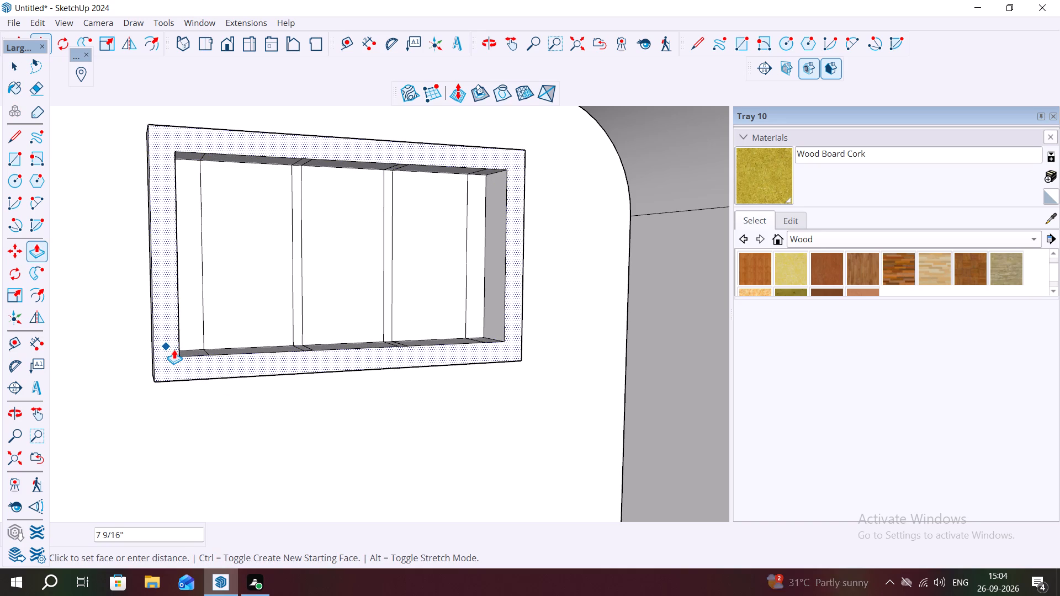
middle_drag(174, 349, 223, 355)
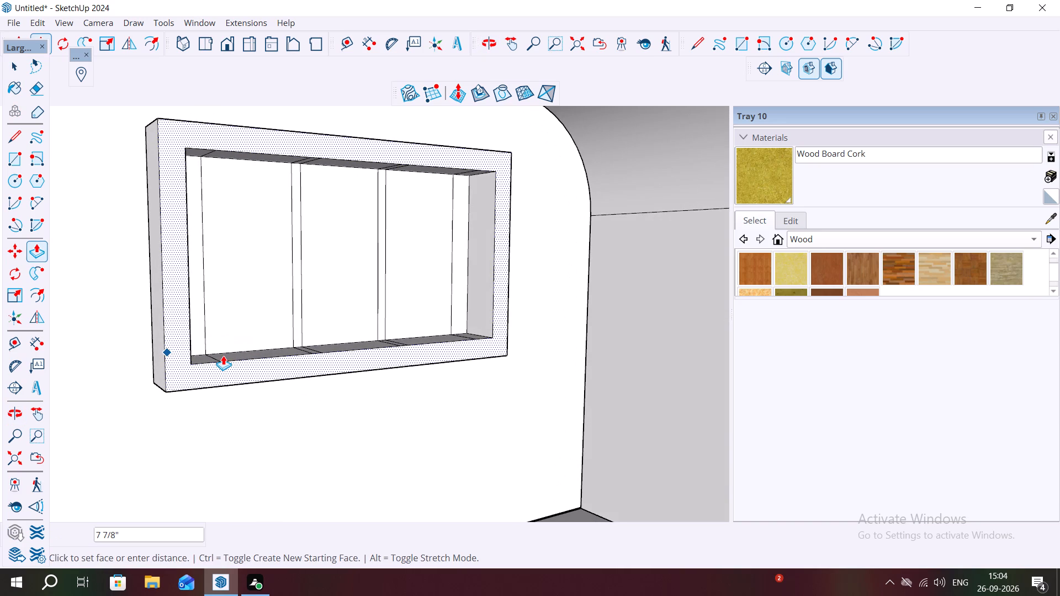
click(175, 350)
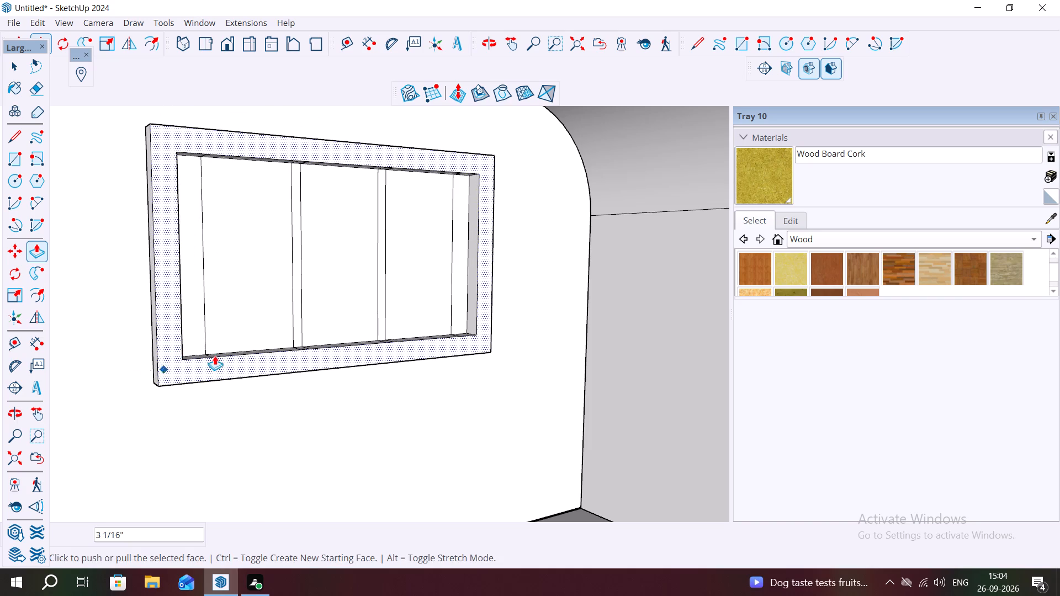
middle_drag(217, 354, 110, 364)
scroll(182, 251, down, 1)
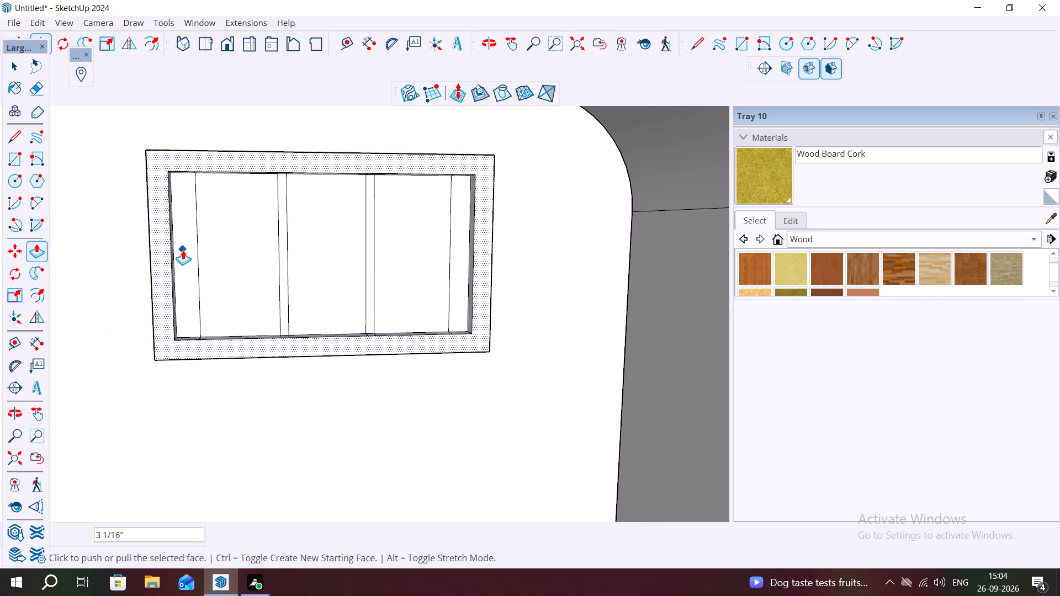
key(Escape)
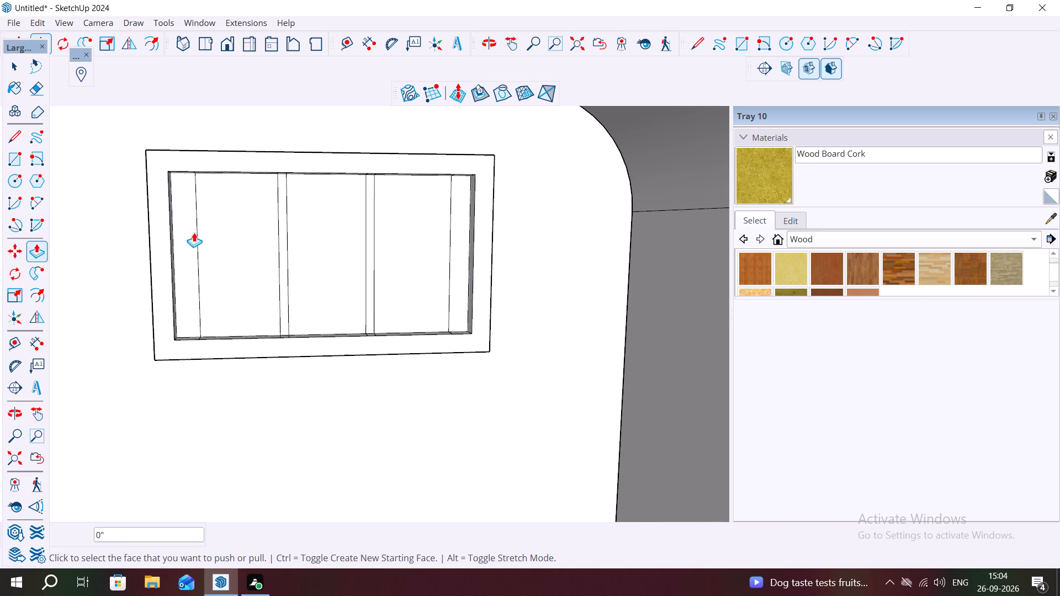
key(space)
Offset the outlines of all three window panes inward by about 1 15/16" to form their inner borders.
key(f)
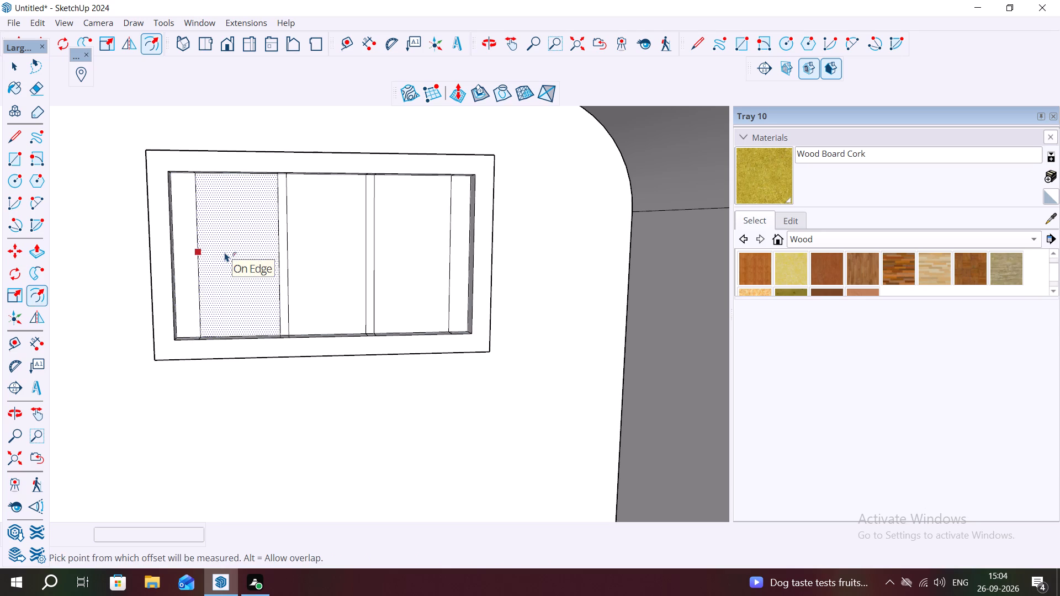
drag(225, 252, 235, 254)
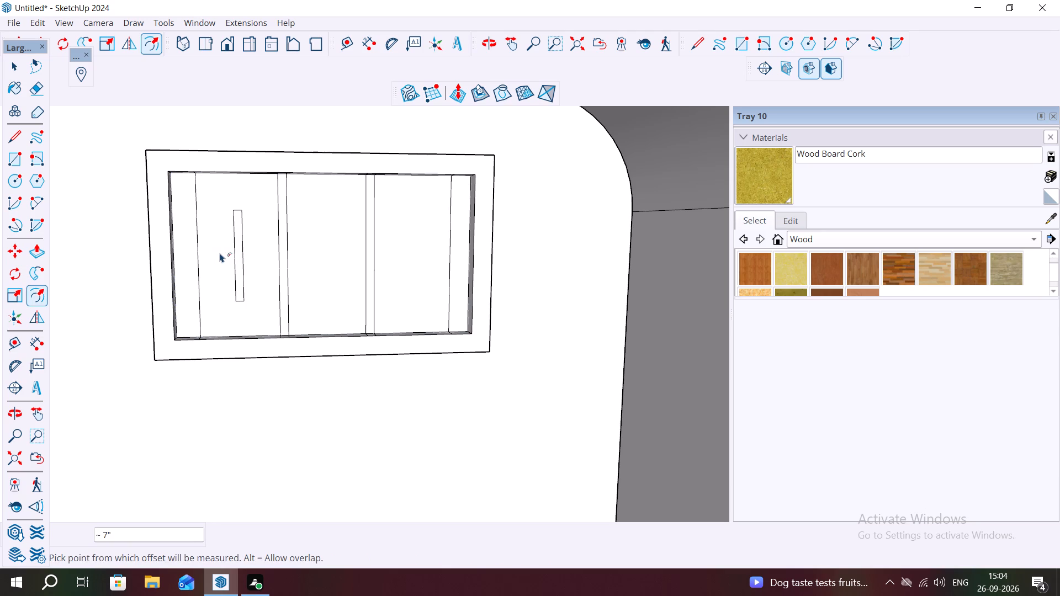
key(ctrl+z)
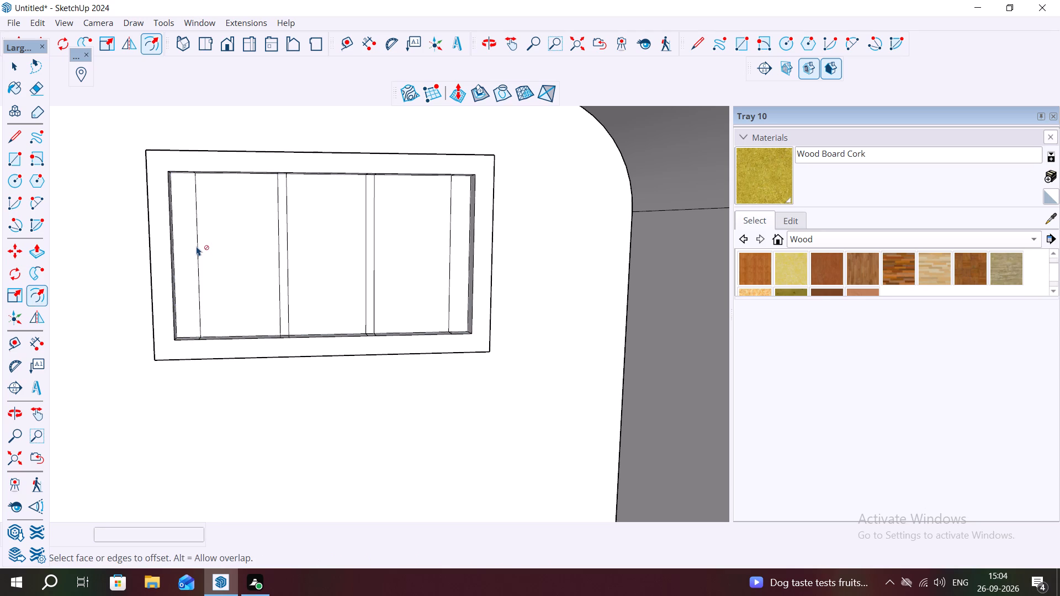
drag(200, 230, 200, 231)
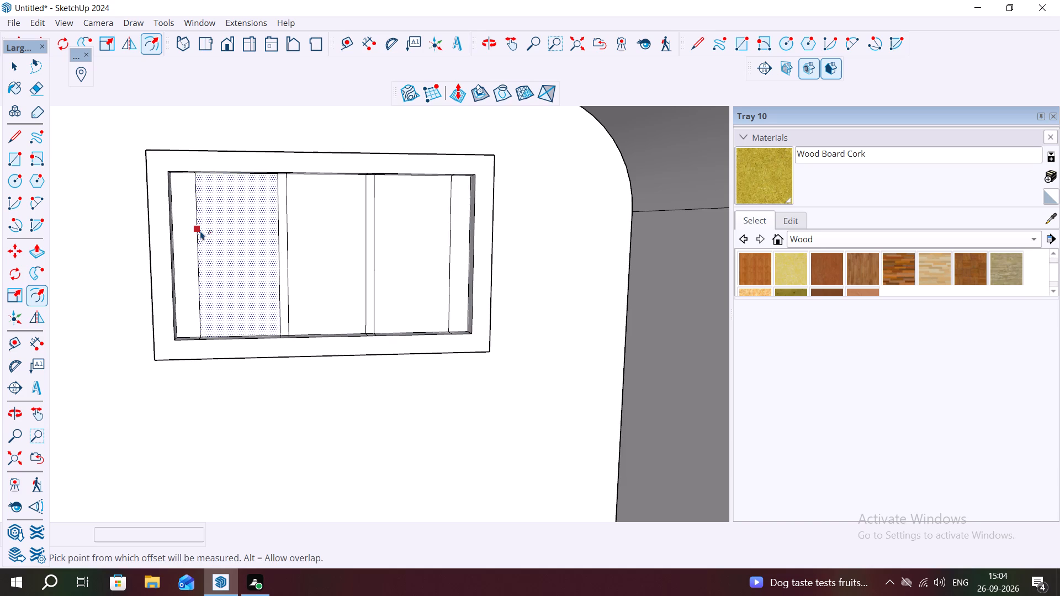
drag(200, 231, 208, 236)
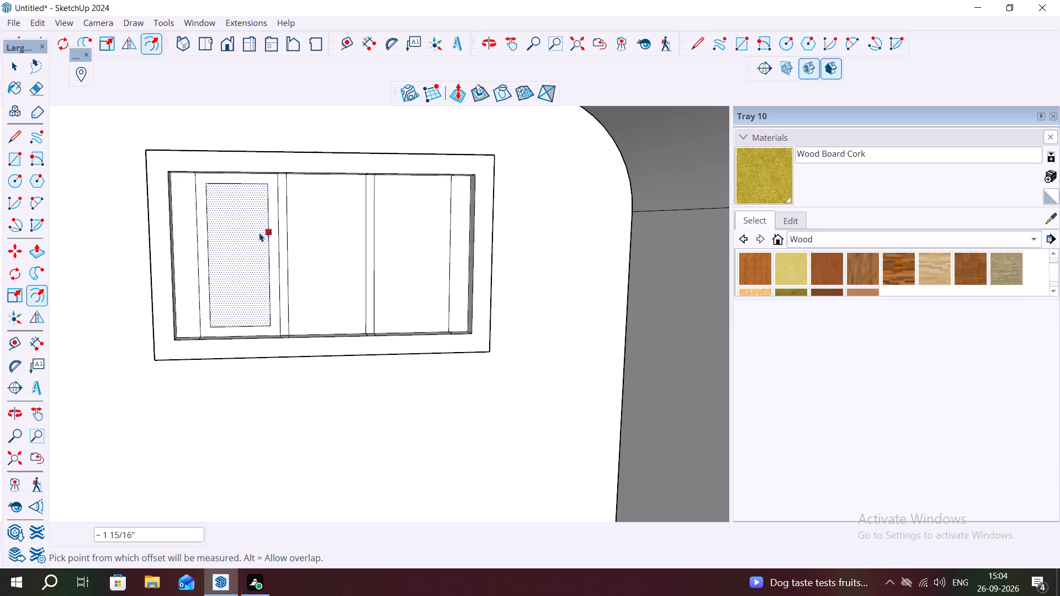
double_click(305, 231)
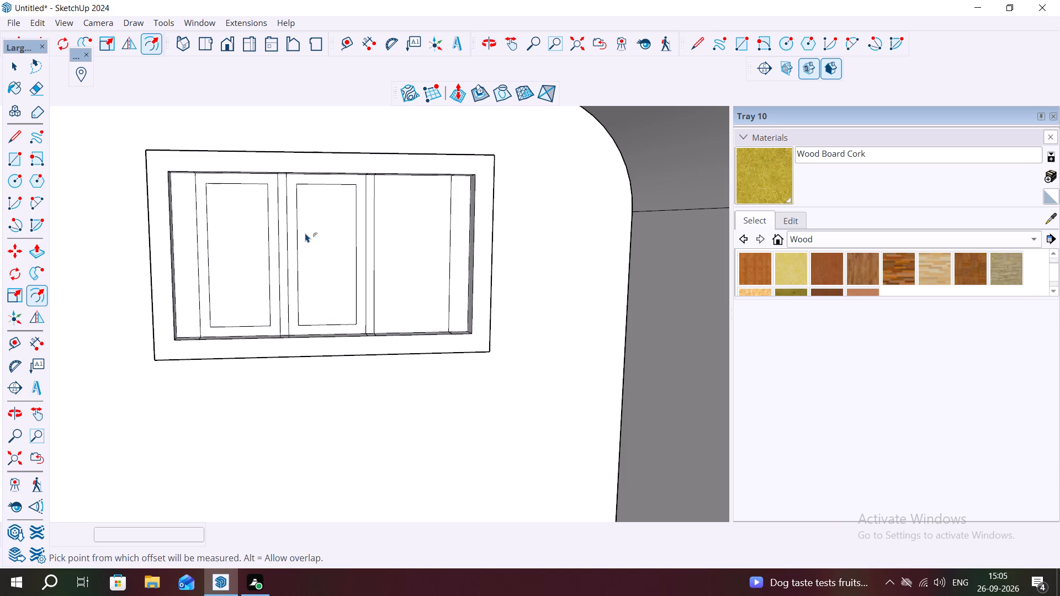
double_click(390, 237)
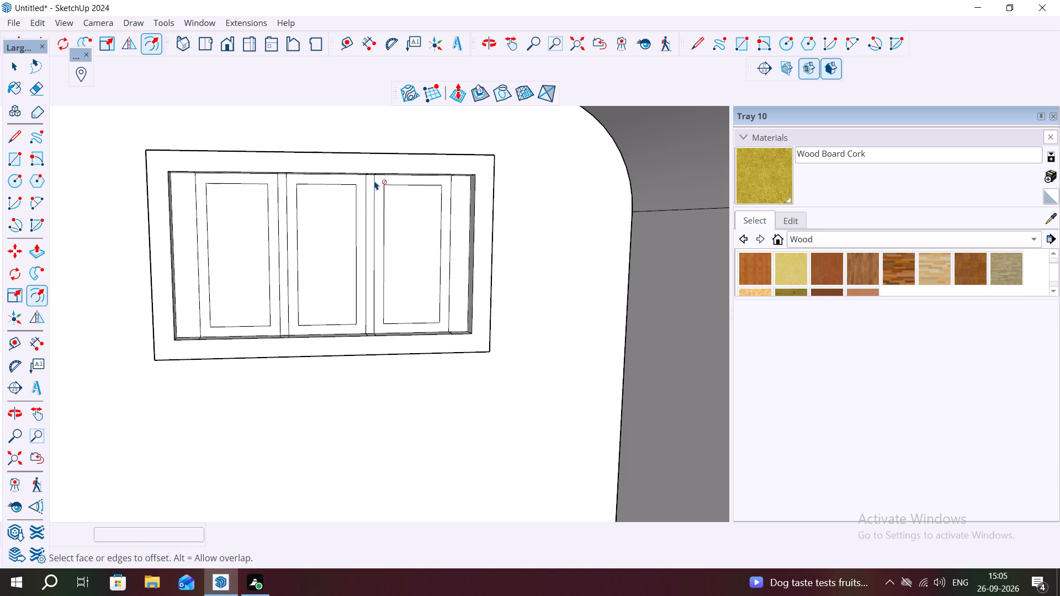
key(Escape)
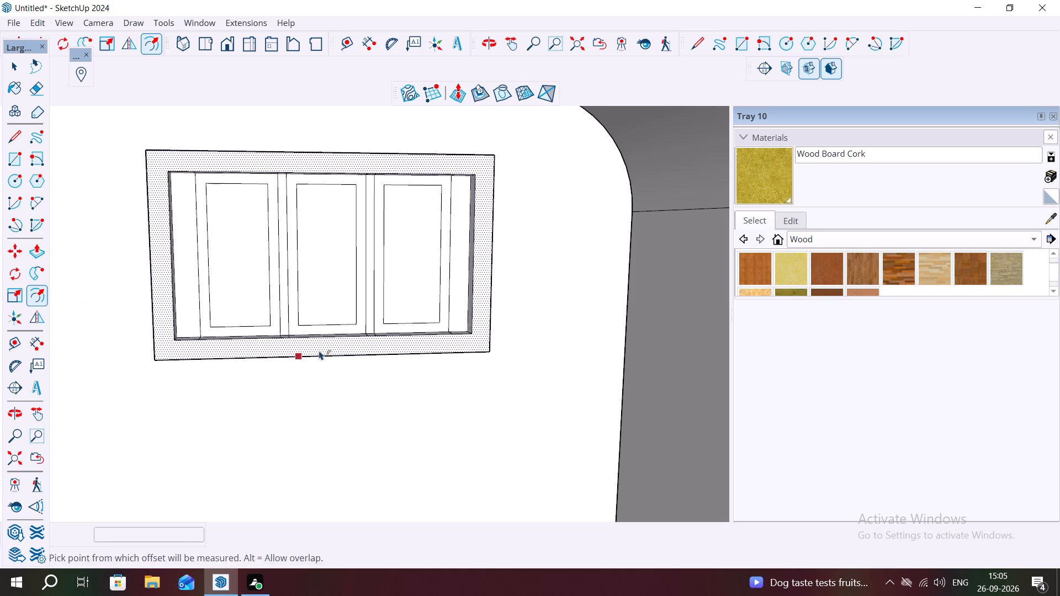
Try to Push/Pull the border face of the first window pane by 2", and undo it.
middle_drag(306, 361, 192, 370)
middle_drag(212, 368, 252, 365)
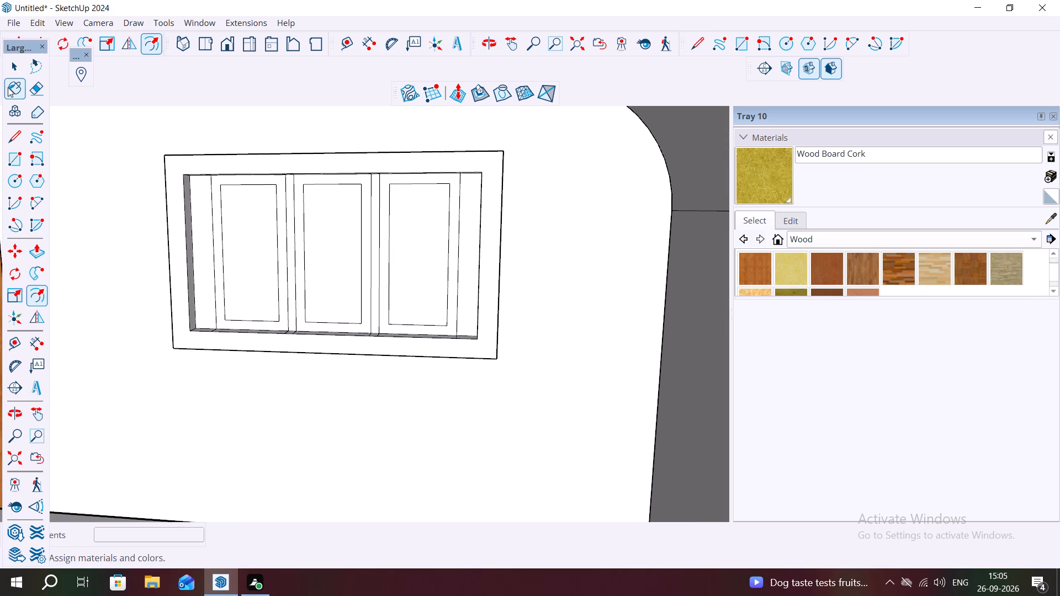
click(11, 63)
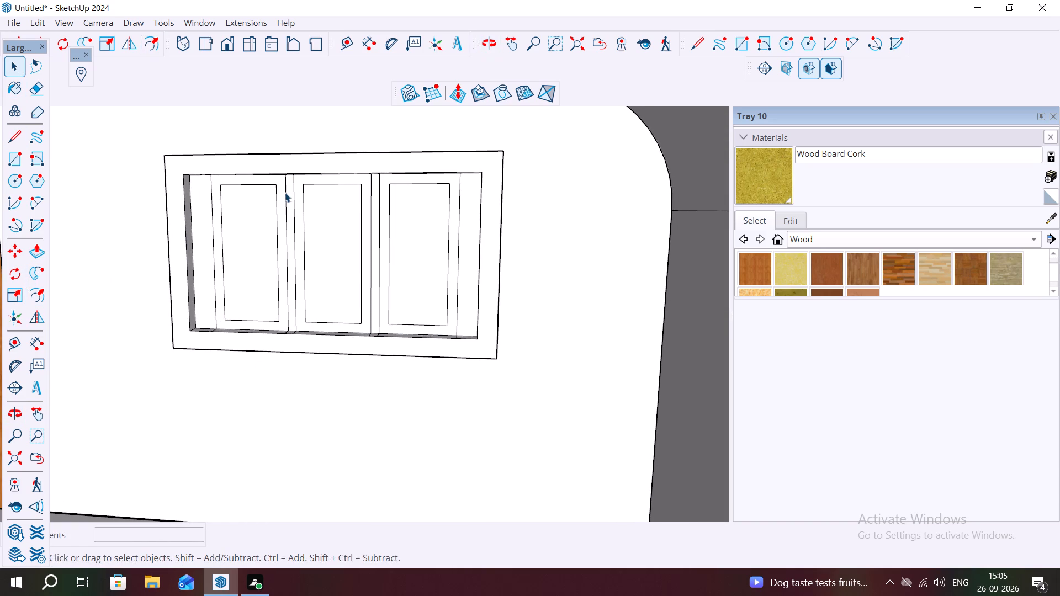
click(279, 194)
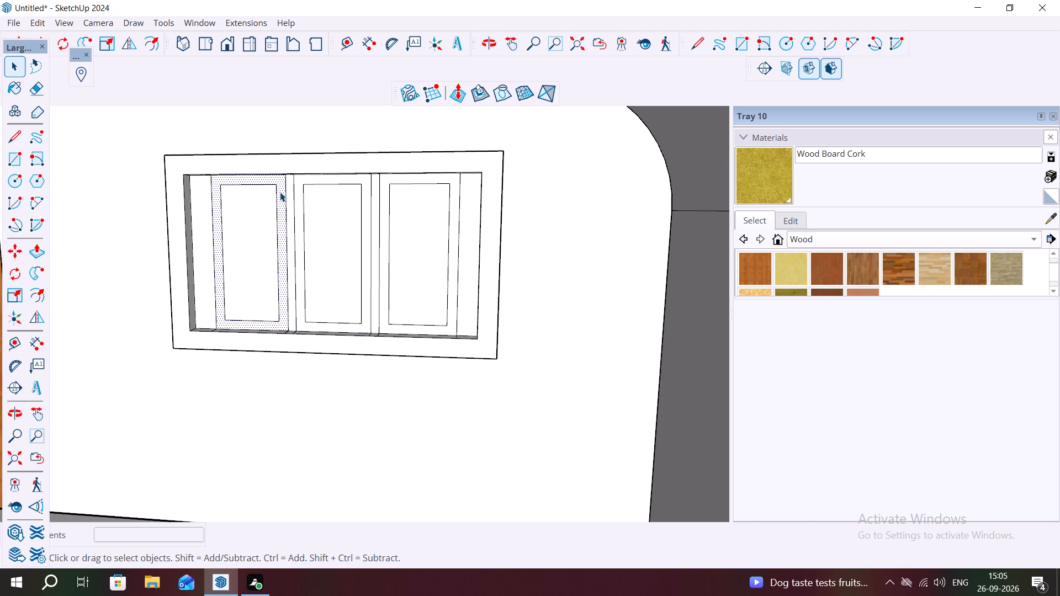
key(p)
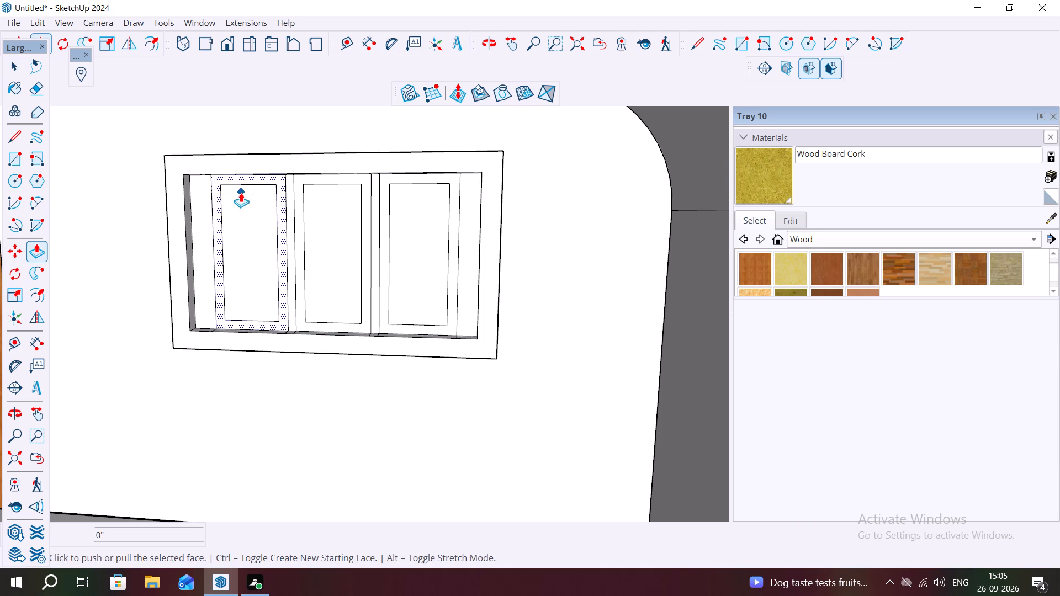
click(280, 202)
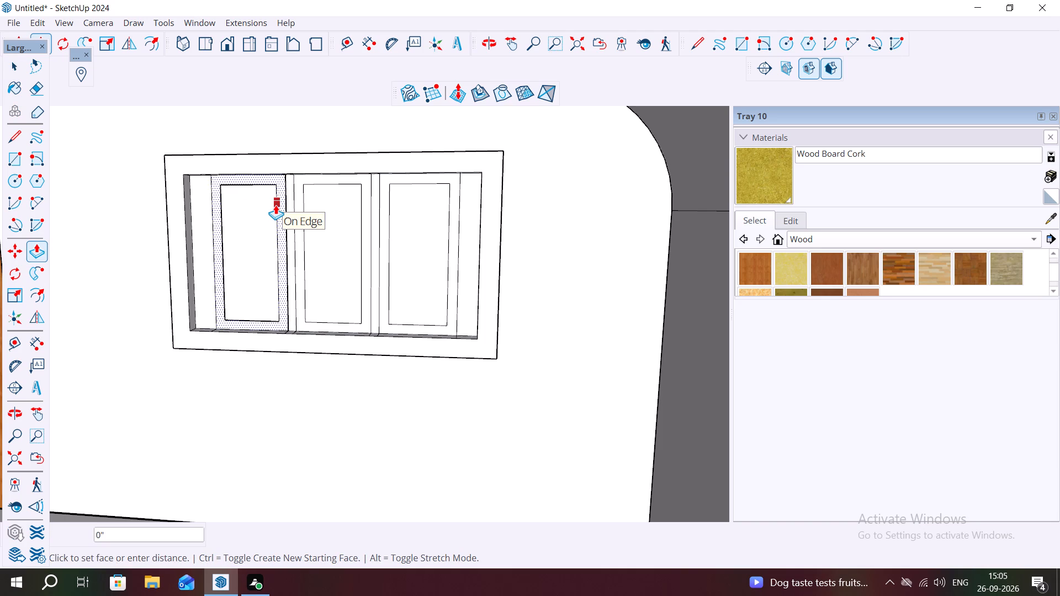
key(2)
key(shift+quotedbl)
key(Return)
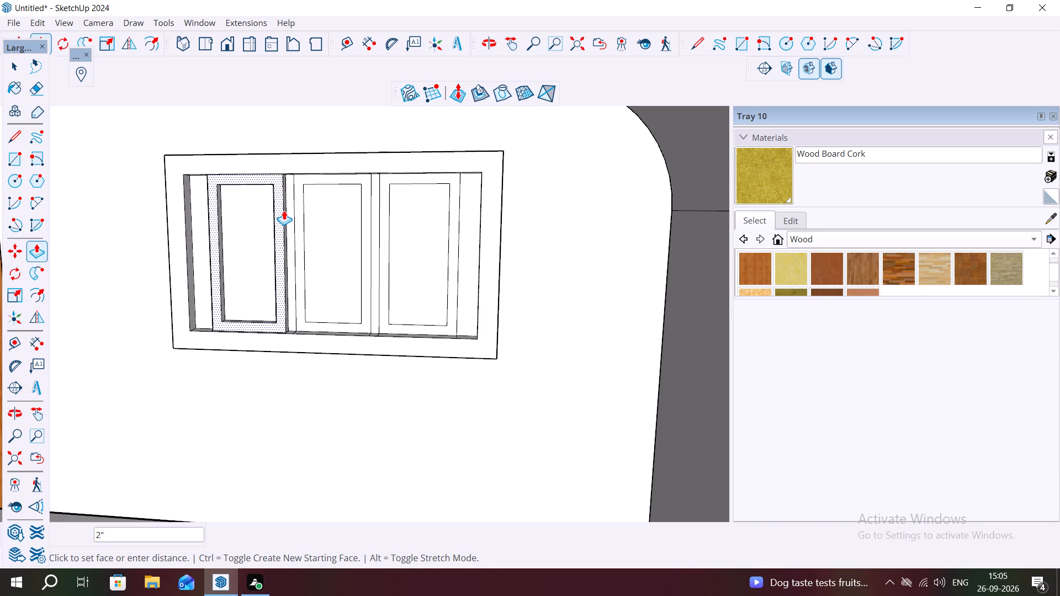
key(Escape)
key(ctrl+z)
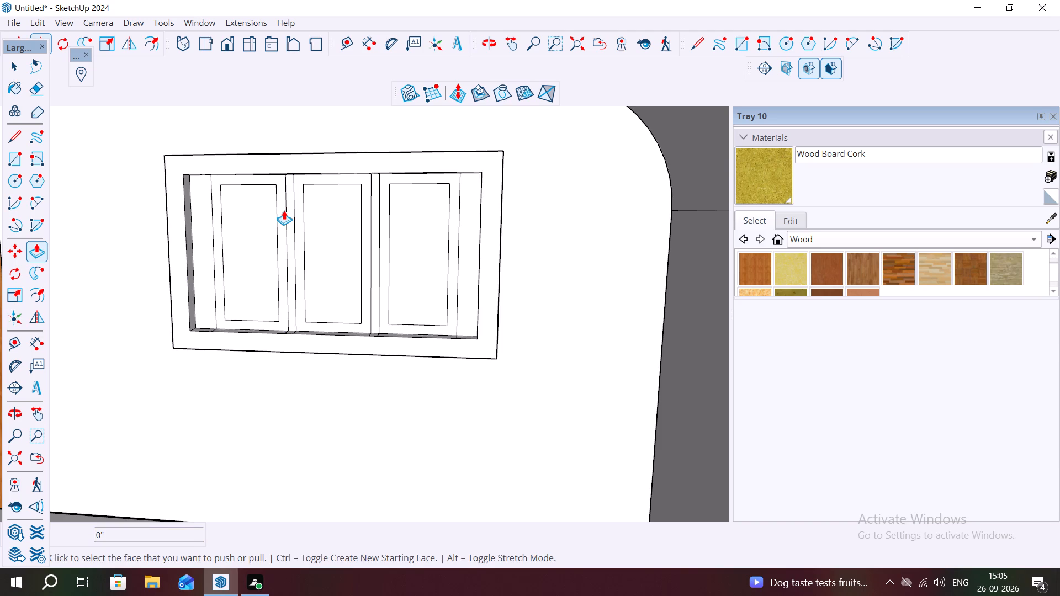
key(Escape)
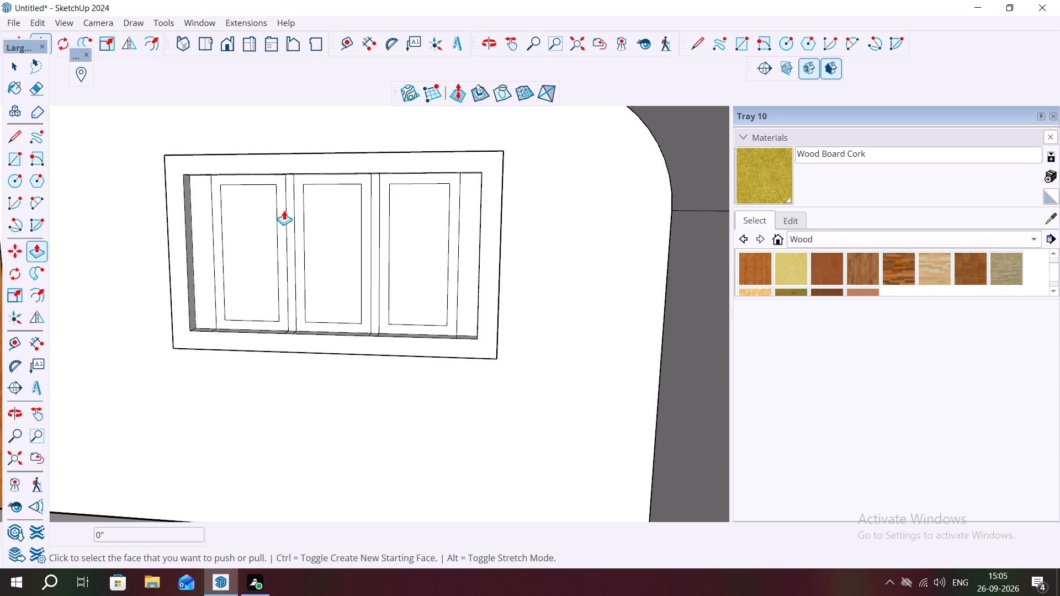
Delete the six vertical outer outline edges of the three panes, merging their borders into one continuous face around the inner rectangles.
click(13, 67)
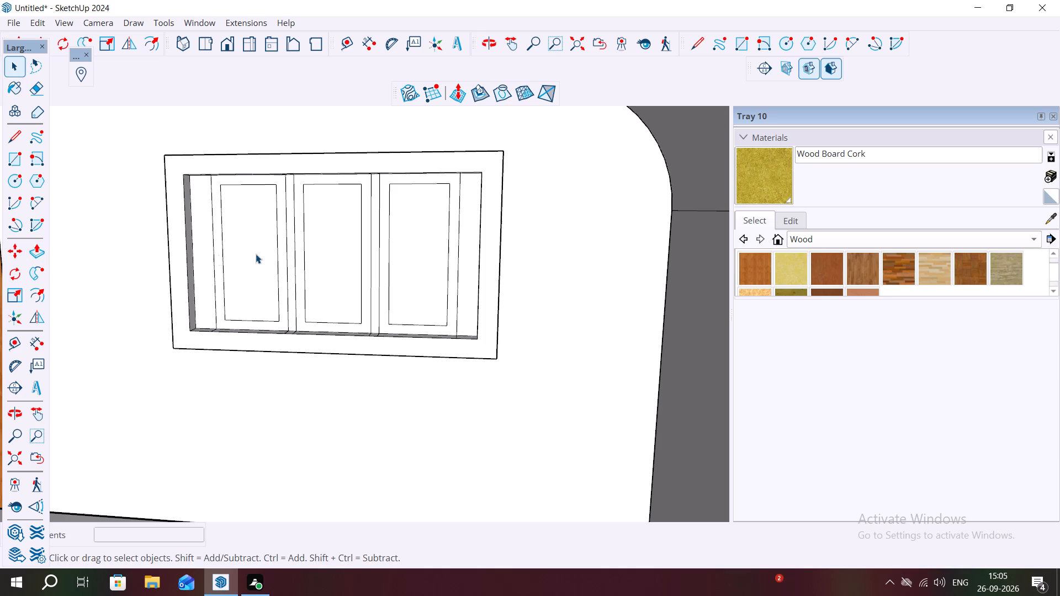
click(213, 258)
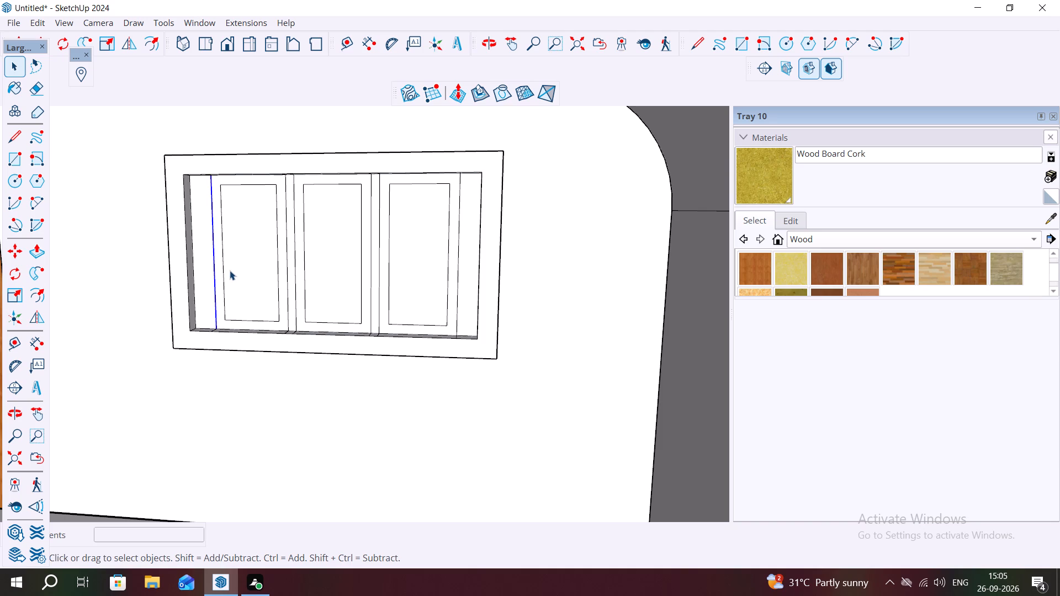
key(Delete)
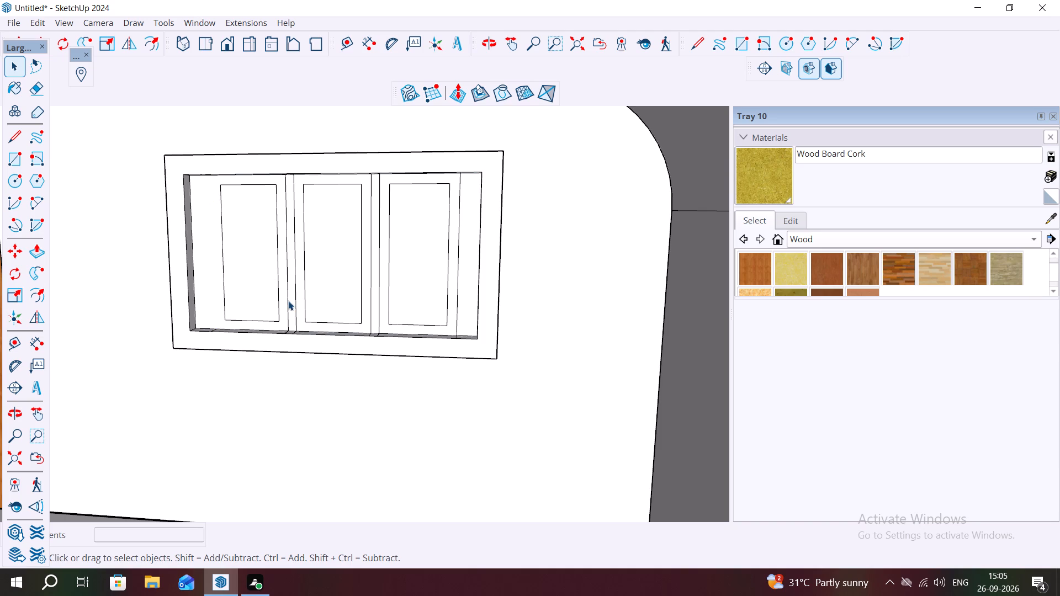
click(287, 300)
key(Delete)
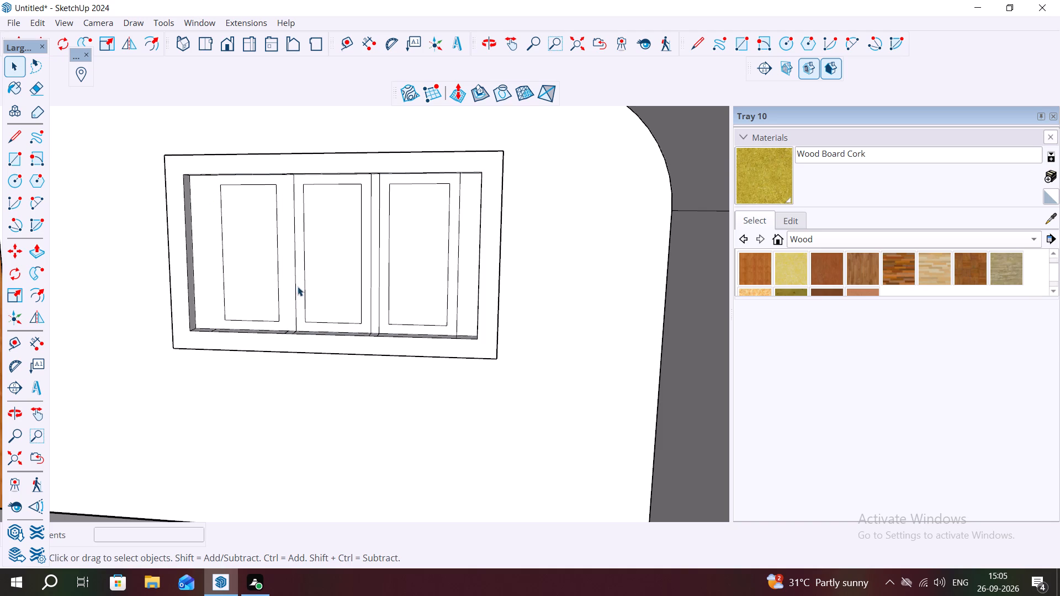
click(295, 286)
key(Delete)
click(370, 323)
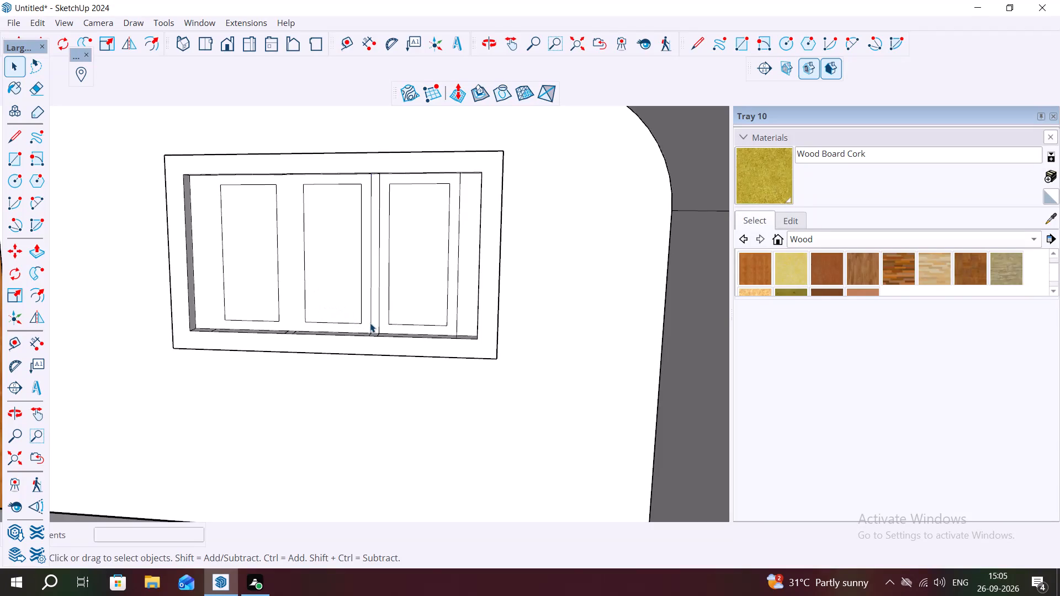
key(Delete)
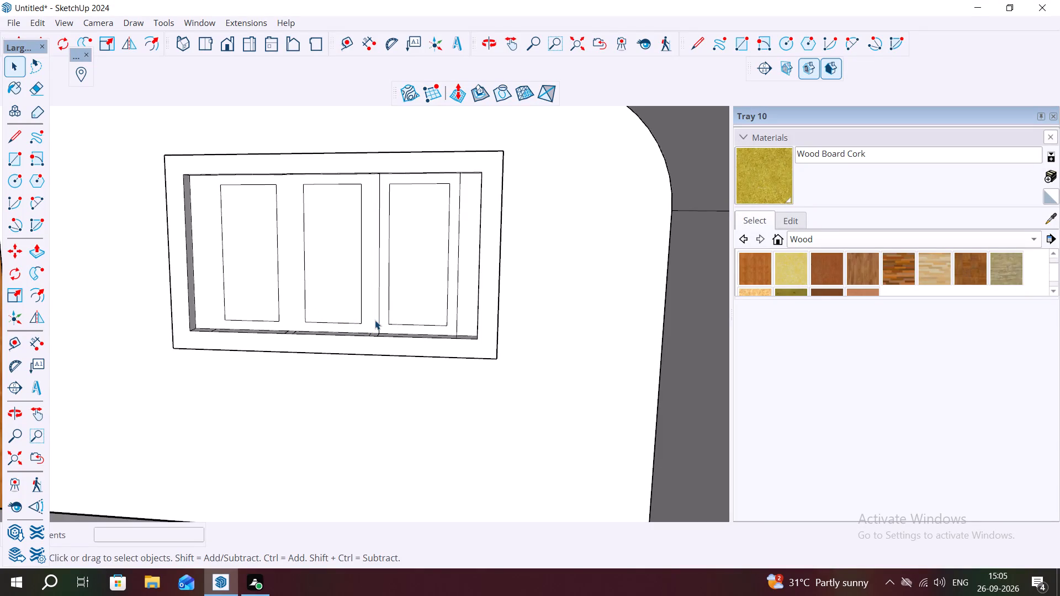
click(378, 320)
key(Delete)
click(456, 308)
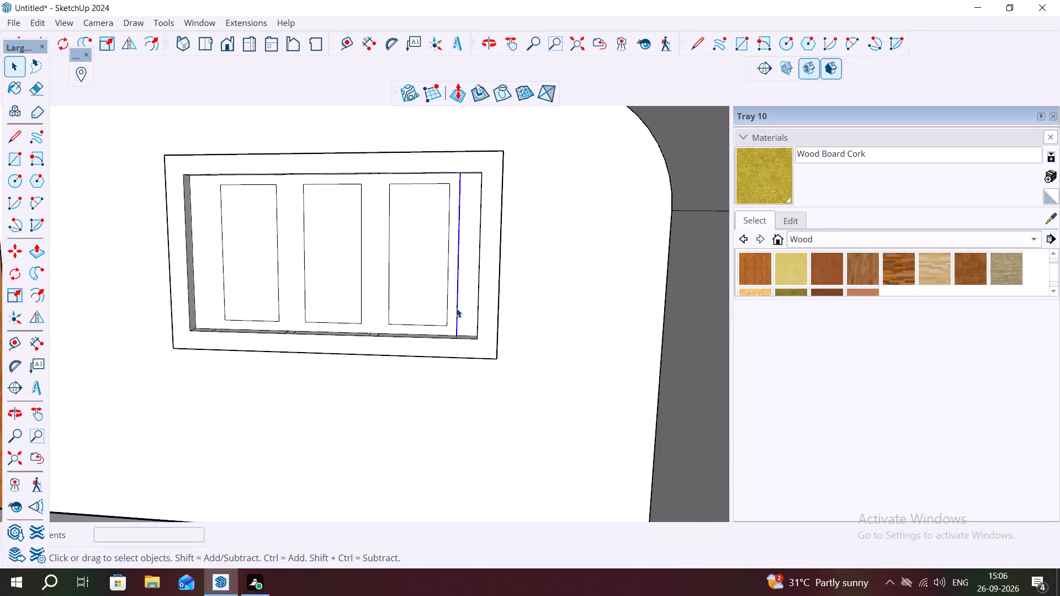
key(Delete)
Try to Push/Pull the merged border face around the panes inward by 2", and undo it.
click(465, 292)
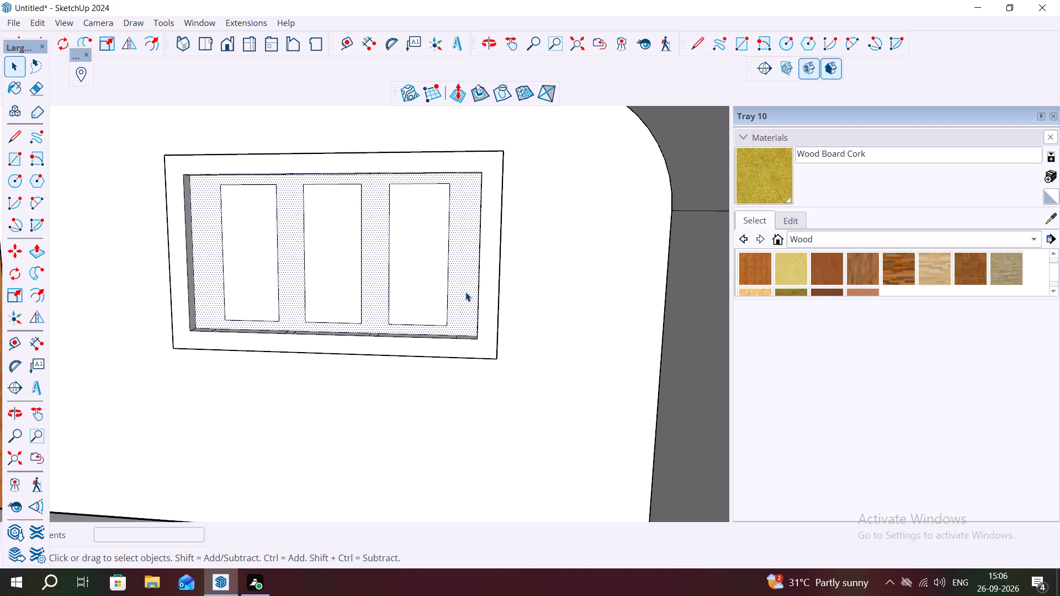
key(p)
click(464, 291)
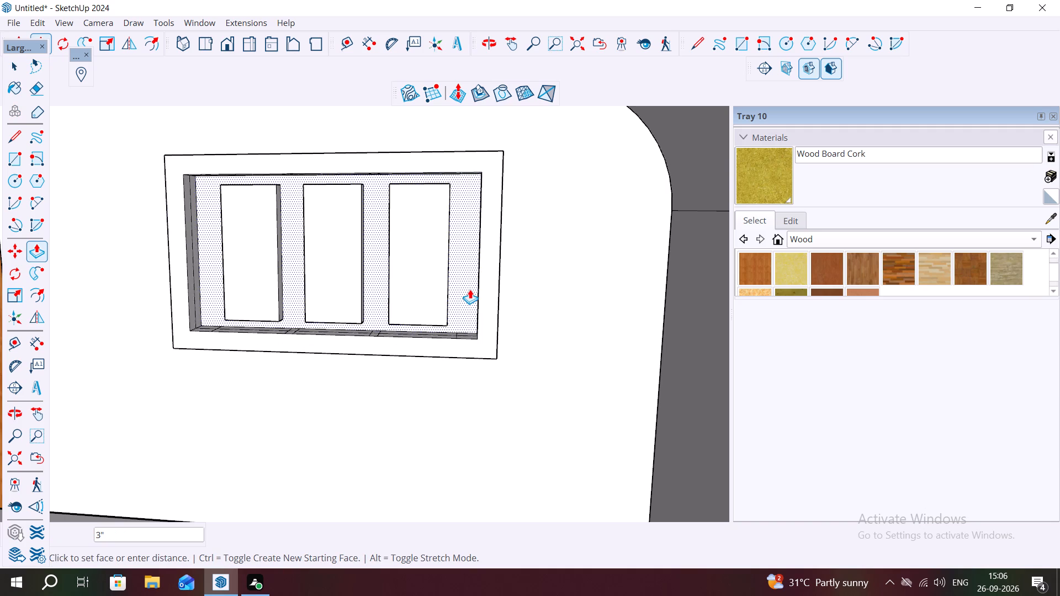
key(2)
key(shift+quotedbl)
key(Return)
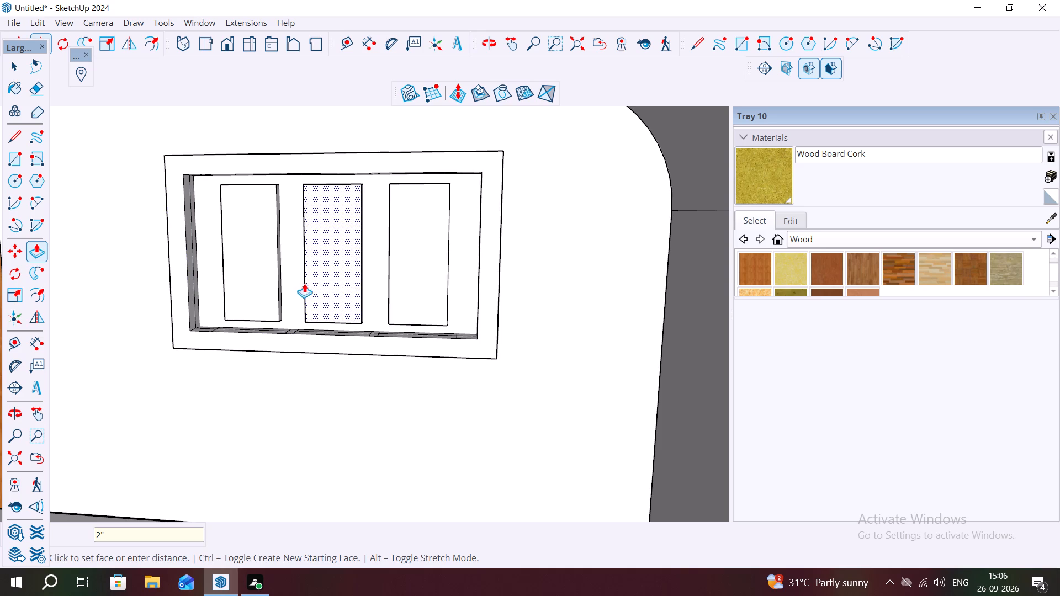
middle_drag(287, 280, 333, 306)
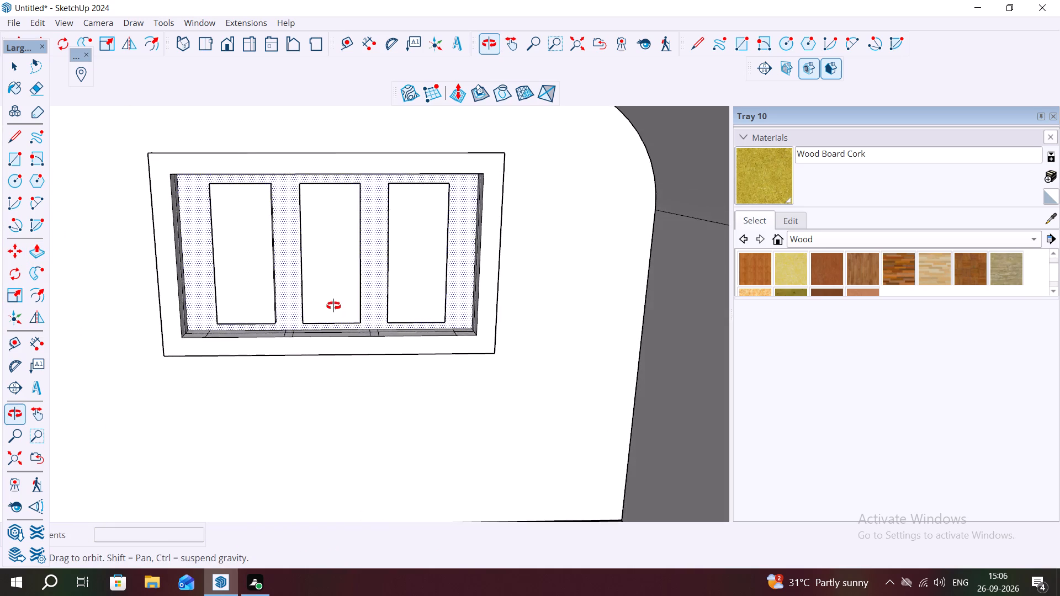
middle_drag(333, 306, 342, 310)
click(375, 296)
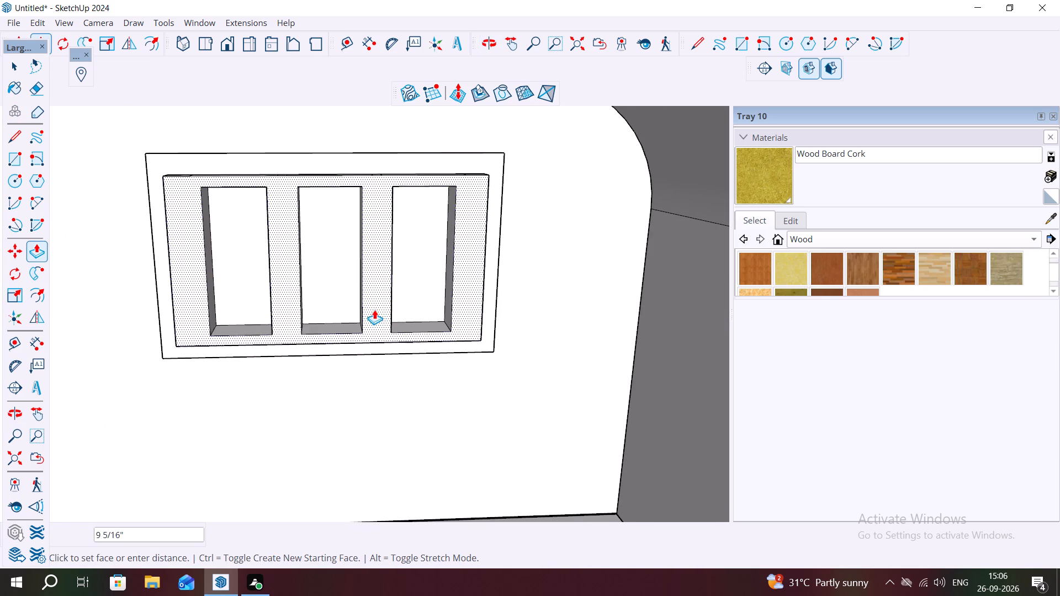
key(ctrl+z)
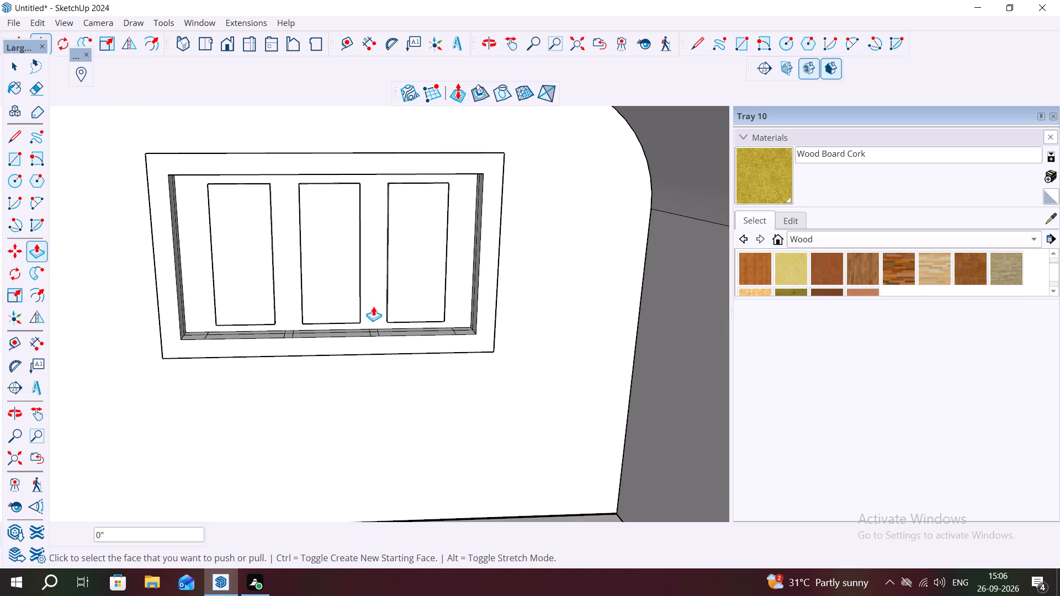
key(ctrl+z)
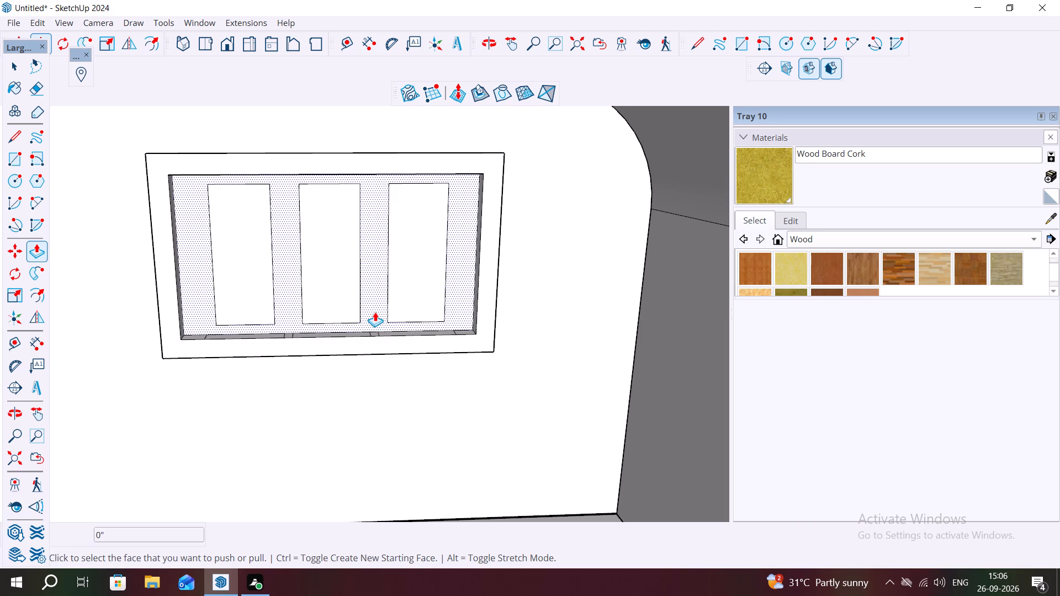
Push/Pull the merged border face around the three panes outward by 2".
click(375, 312)
key(2)
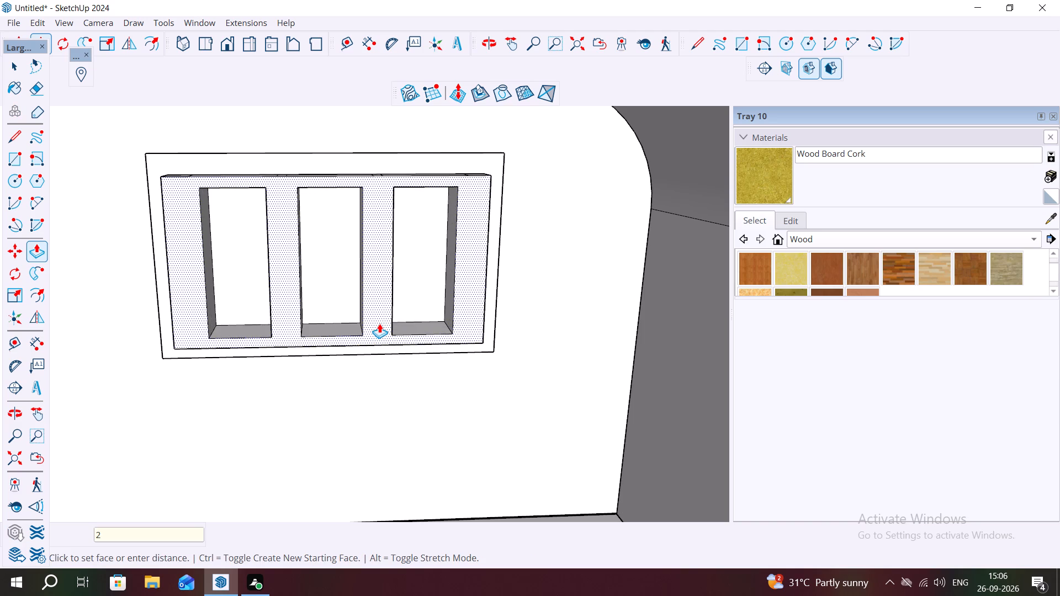
key(shift+quotedbl)
key(Return)
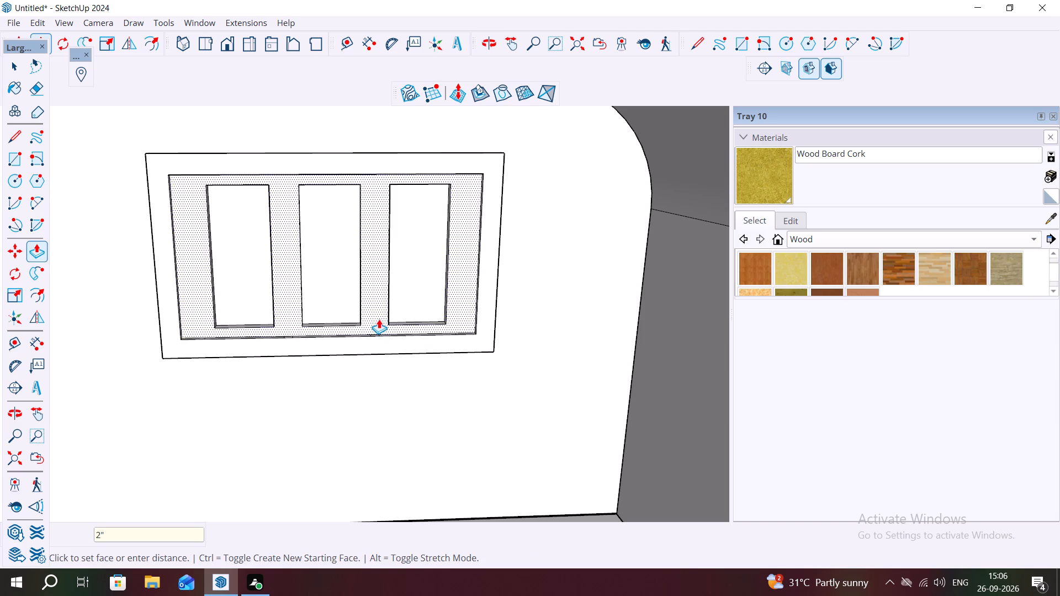
Paint the three window panes with Translucent Glass Blue from the Glass and Mirrors collection.
middle_drag(324, 276, 322, 380)
middle_drag(304, 385, 351, 236)
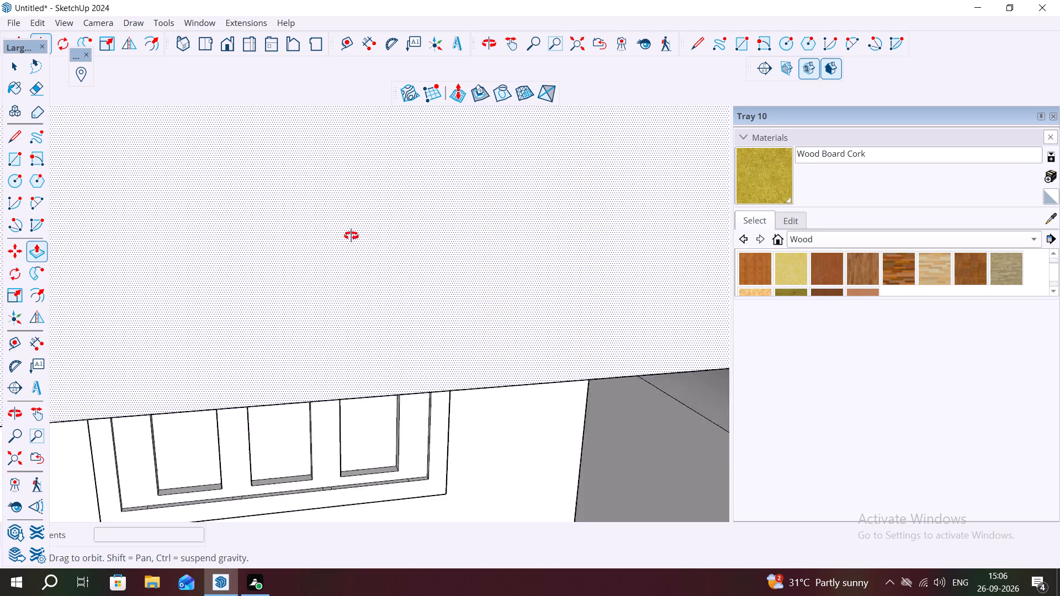
middle_drag(351, 236, 351, 180)
scroll(388, 341, down, 3)
scroll(403, 260, up, 1)
scroll(403, 260, down, 2)
click(862, 238)
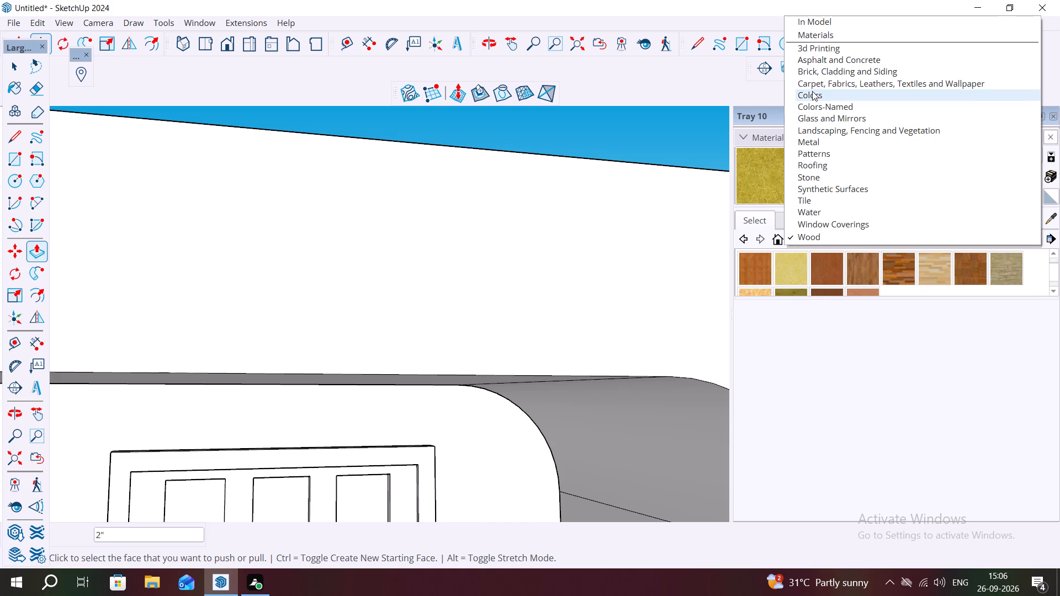
click(809, 118)
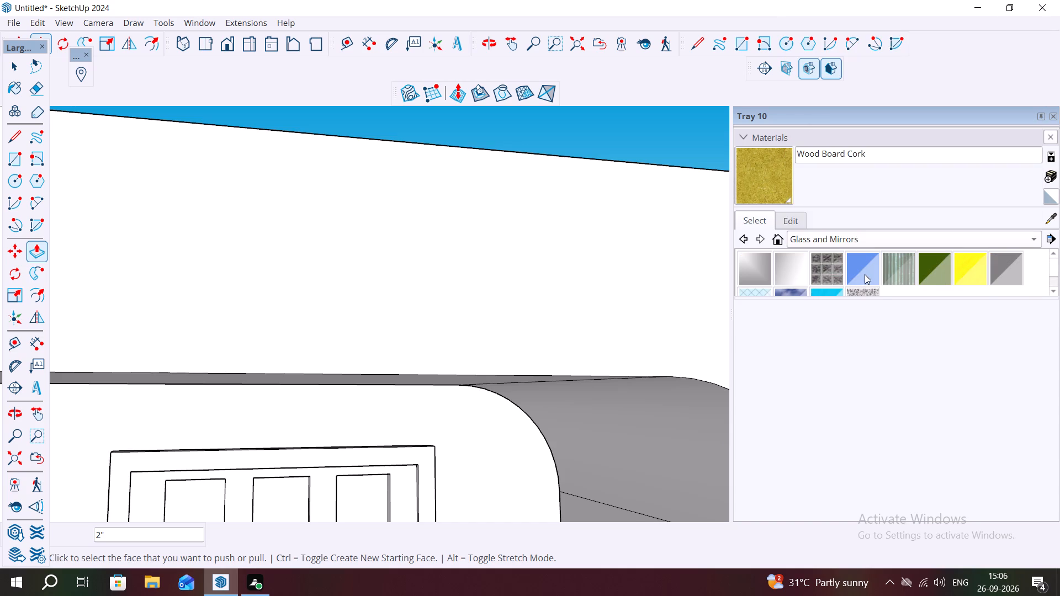
click(863, 269)
scroll(418, 376, down, 4)
click(375, 472)
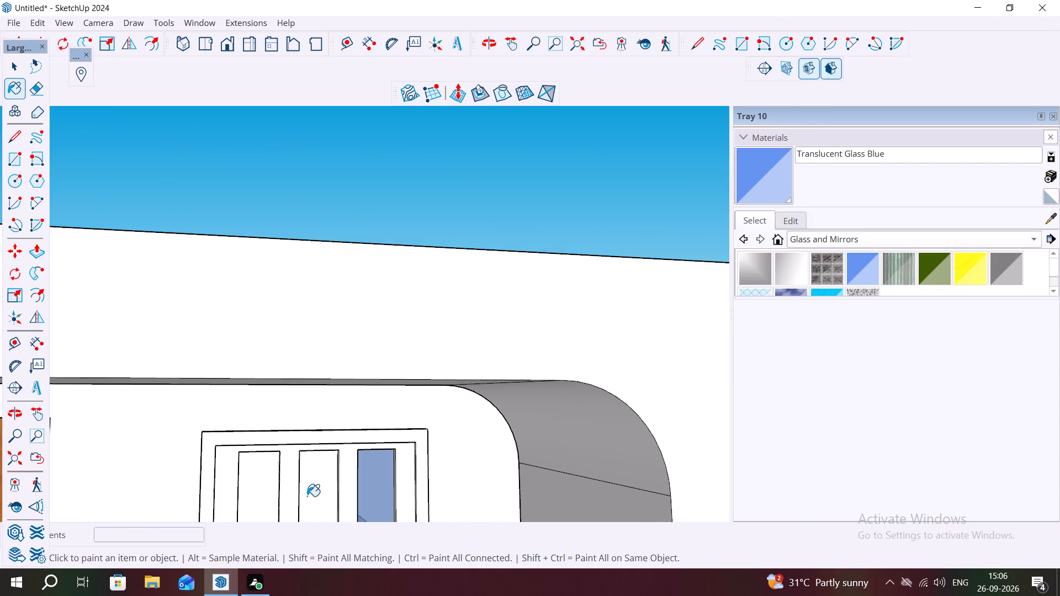
click(306, 496)
click(247, 488)
scroll(373, 414, down, 6)
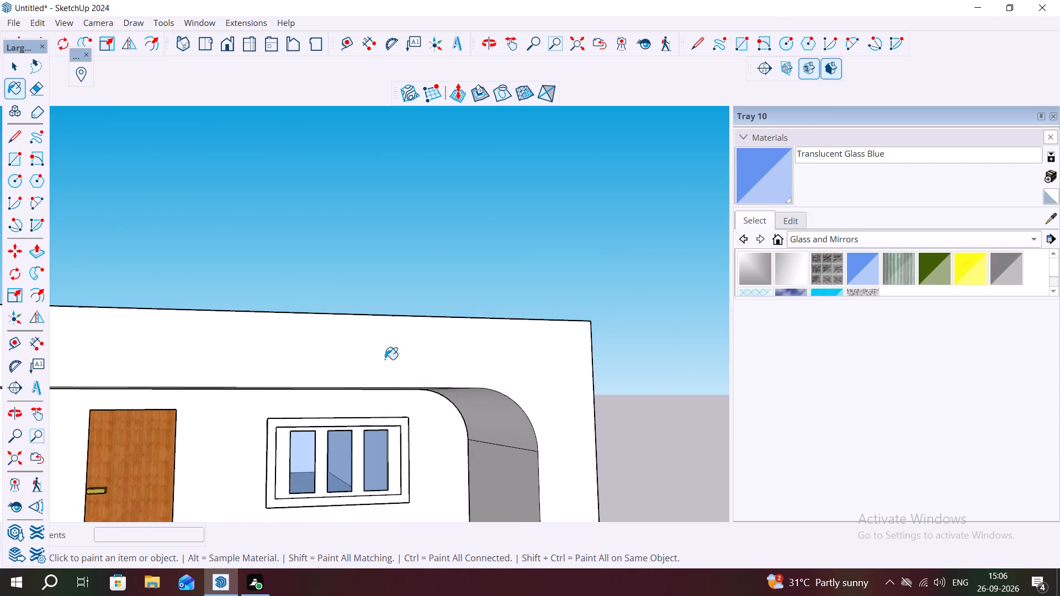
Switch the materials library to the Wood collection.
middle_drag(471, 420, 390, 428)
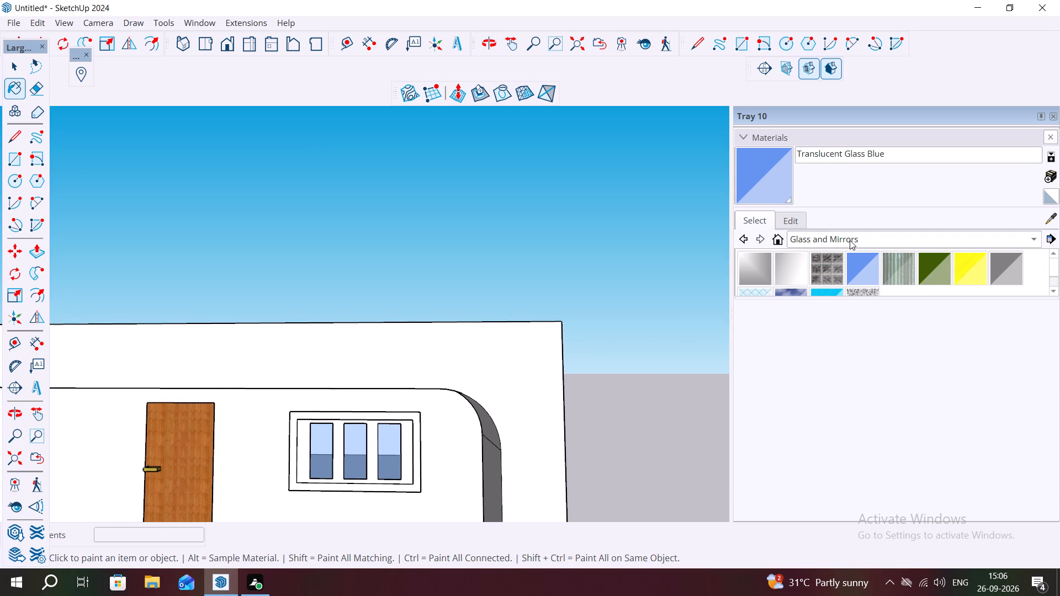
click(850, 240)
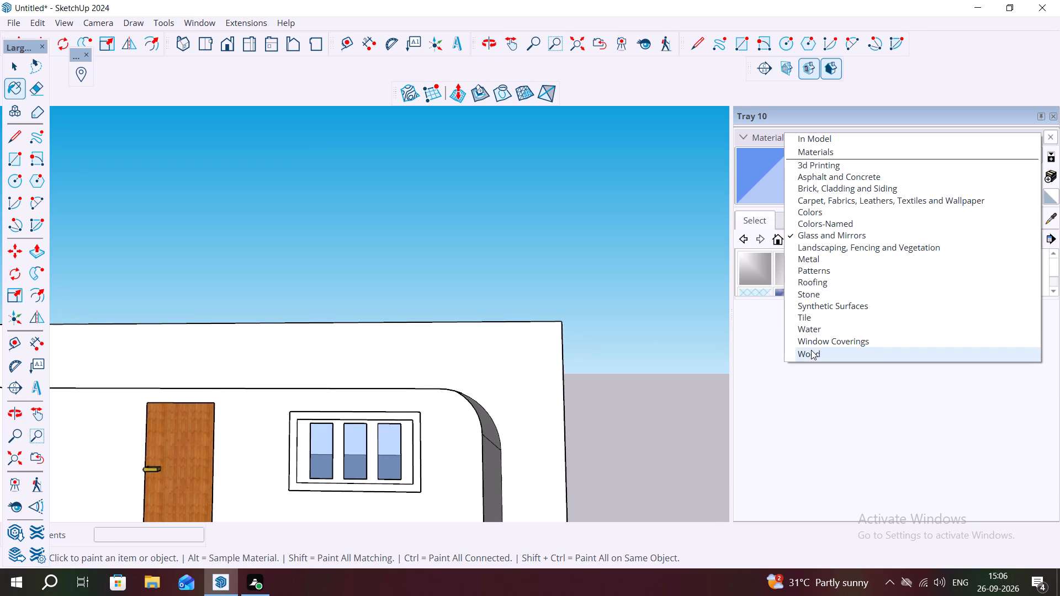
click(811, 350)
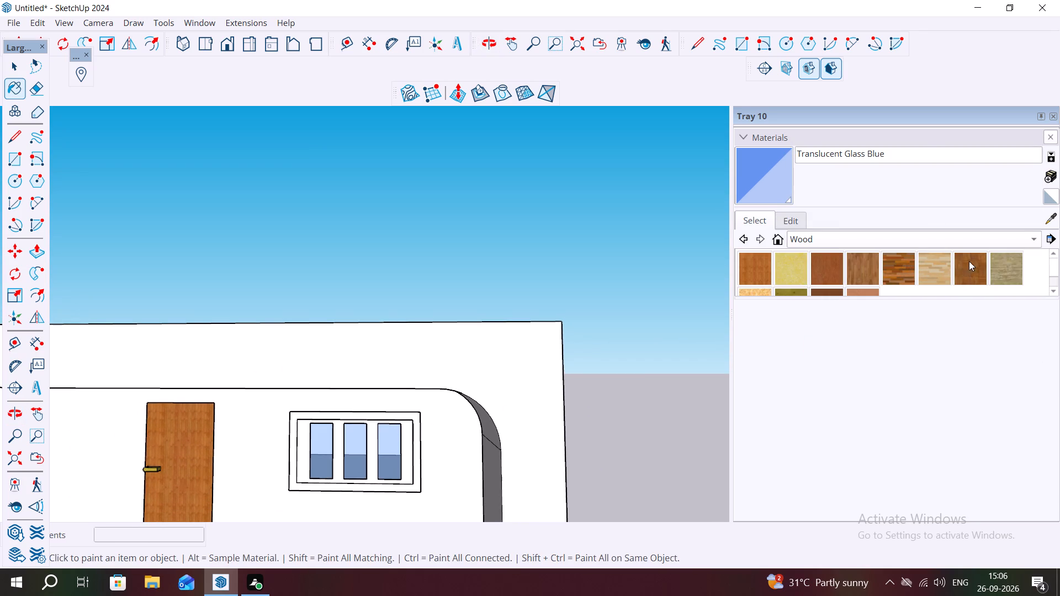
scroll(815, 265, down, 1)
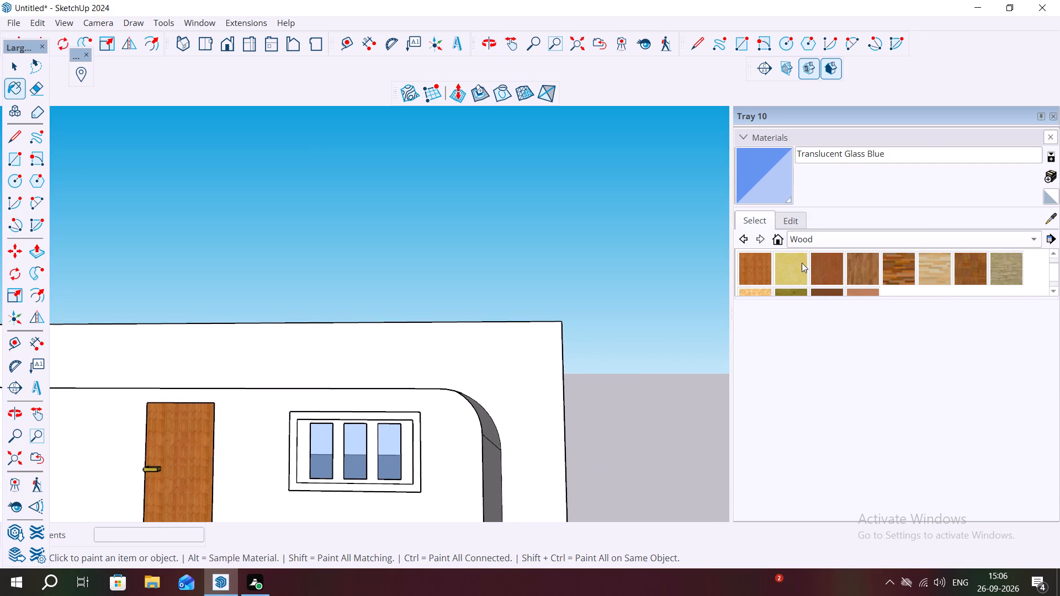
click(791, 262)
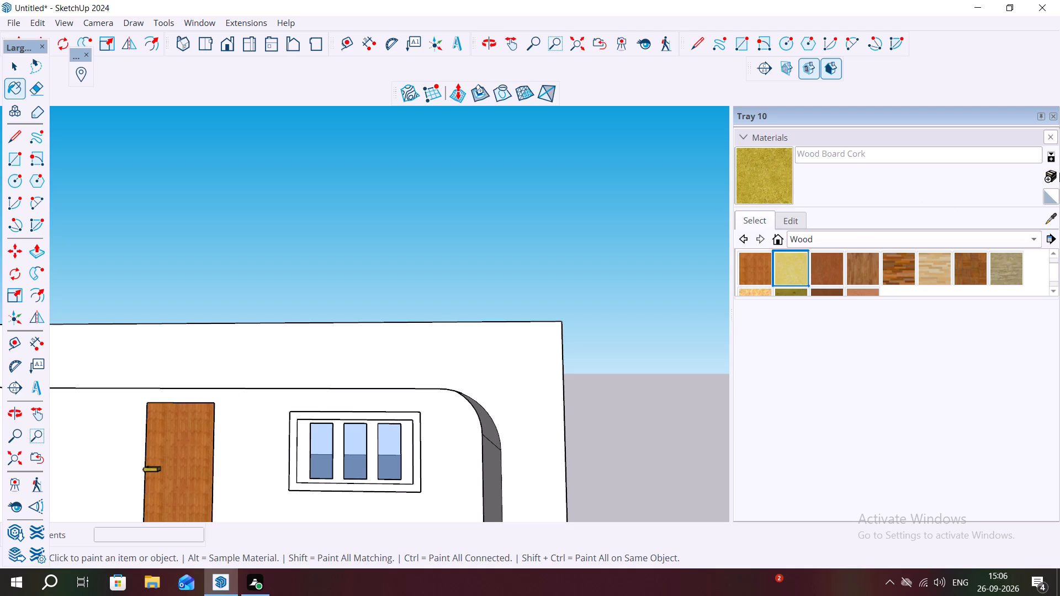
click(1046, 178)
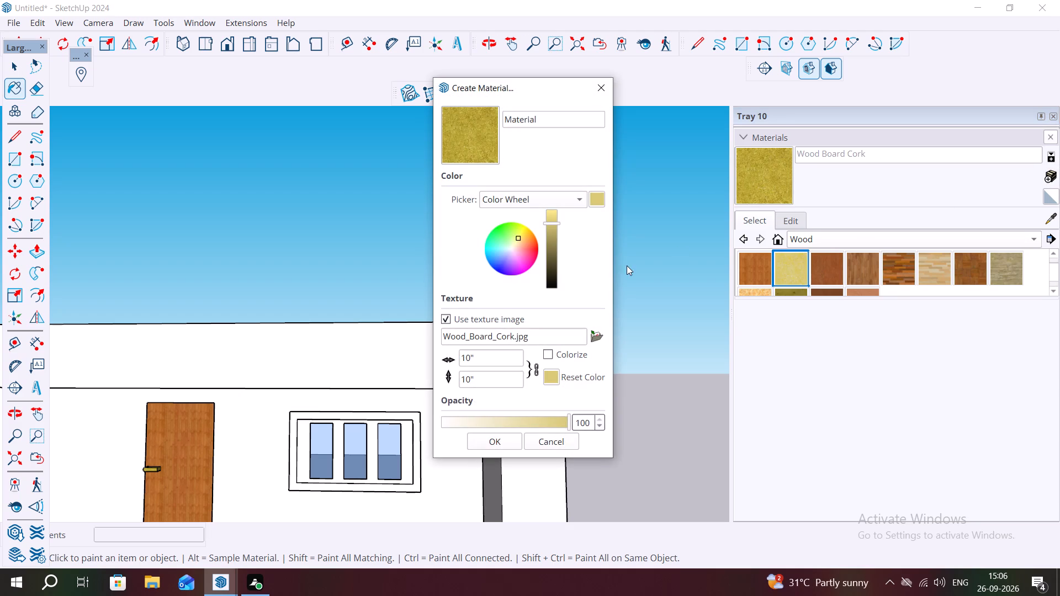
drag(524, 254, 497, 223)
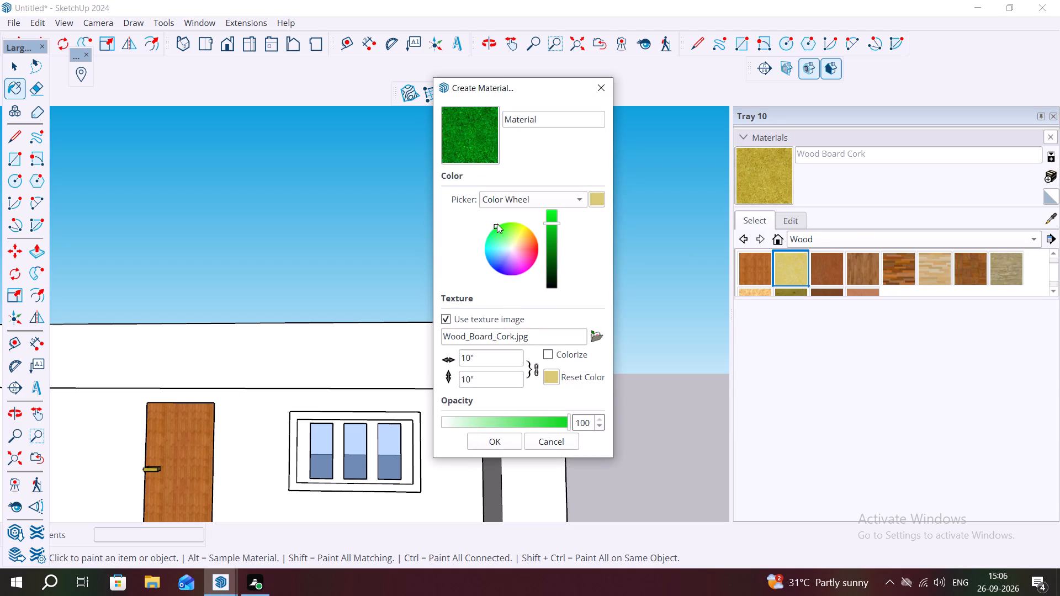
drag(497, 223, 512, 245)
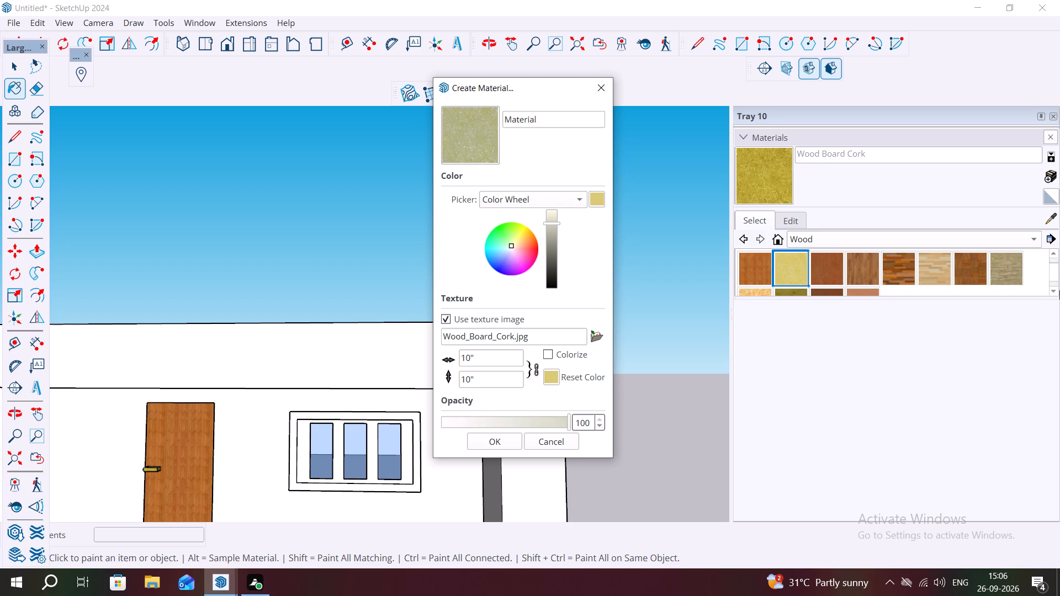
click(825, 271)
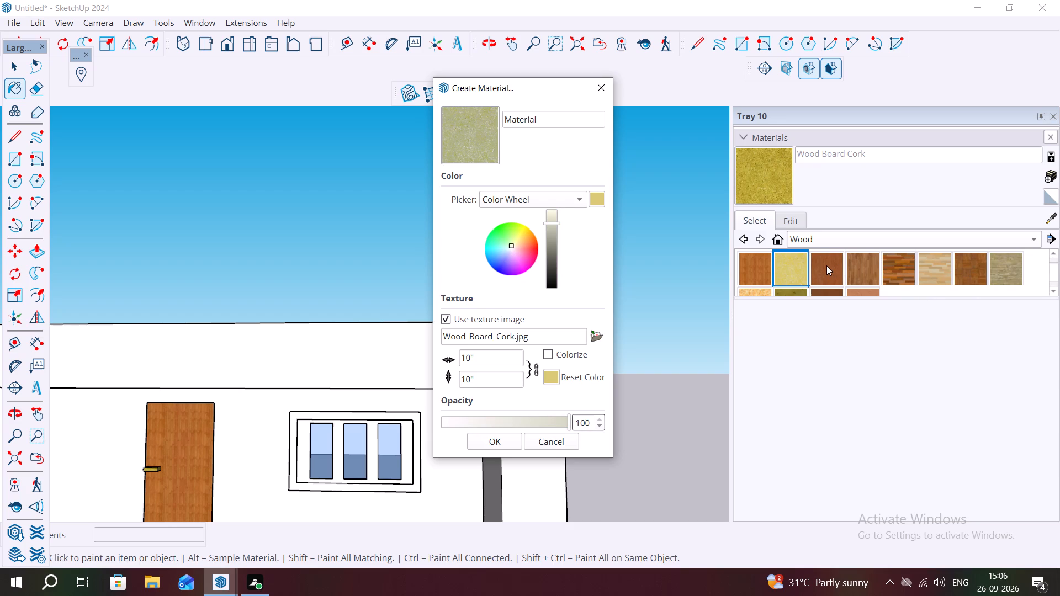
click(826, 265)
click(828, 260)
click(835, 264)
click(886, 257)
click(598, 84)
Create a new material based on Wood Cherry Original with a slightly darker colour.
click(818, 264)
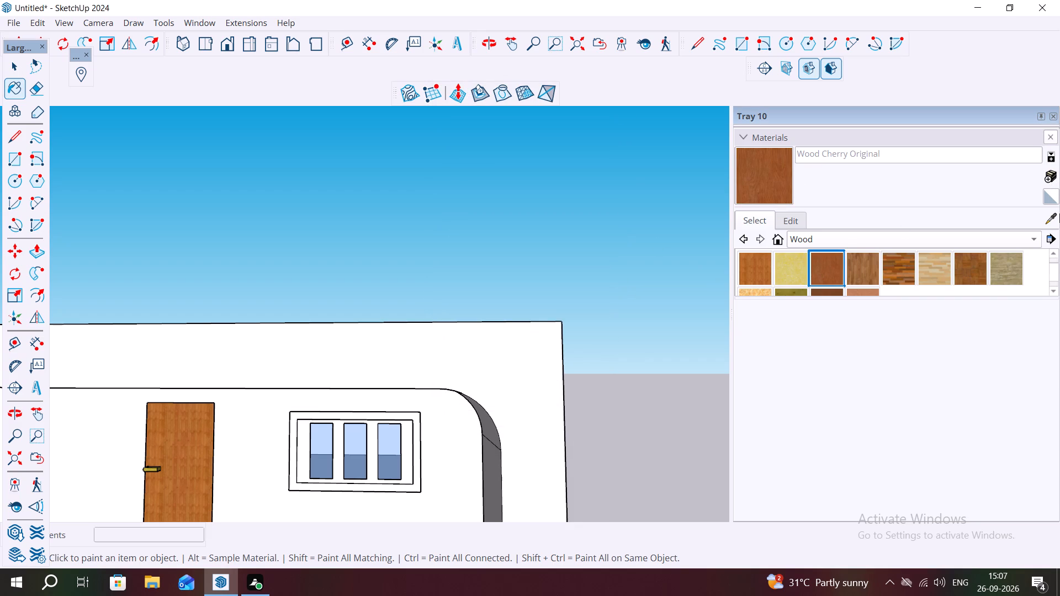
click(1045, 219)
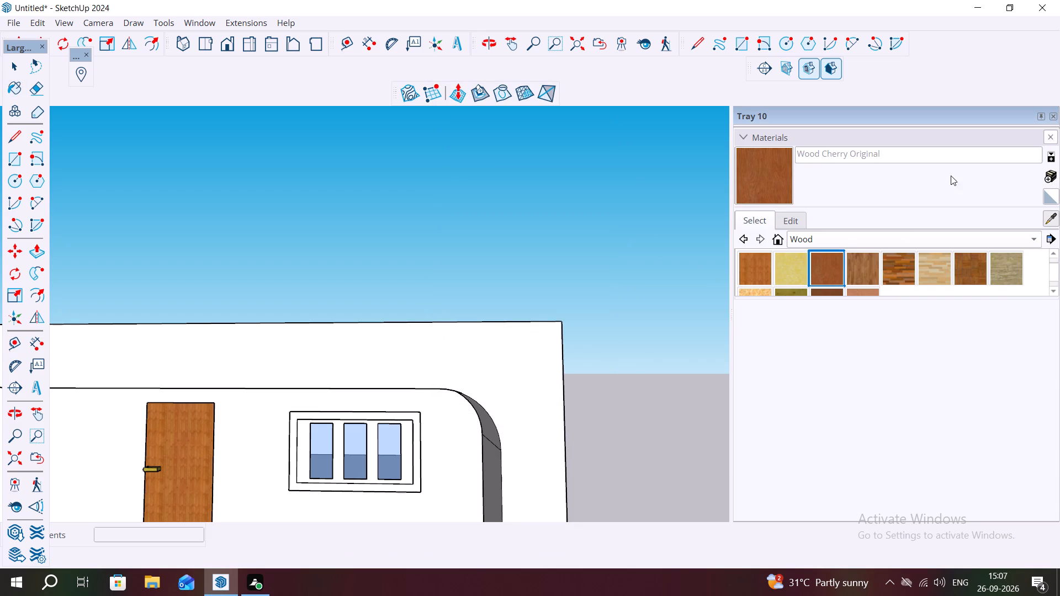
click(1046, 175)
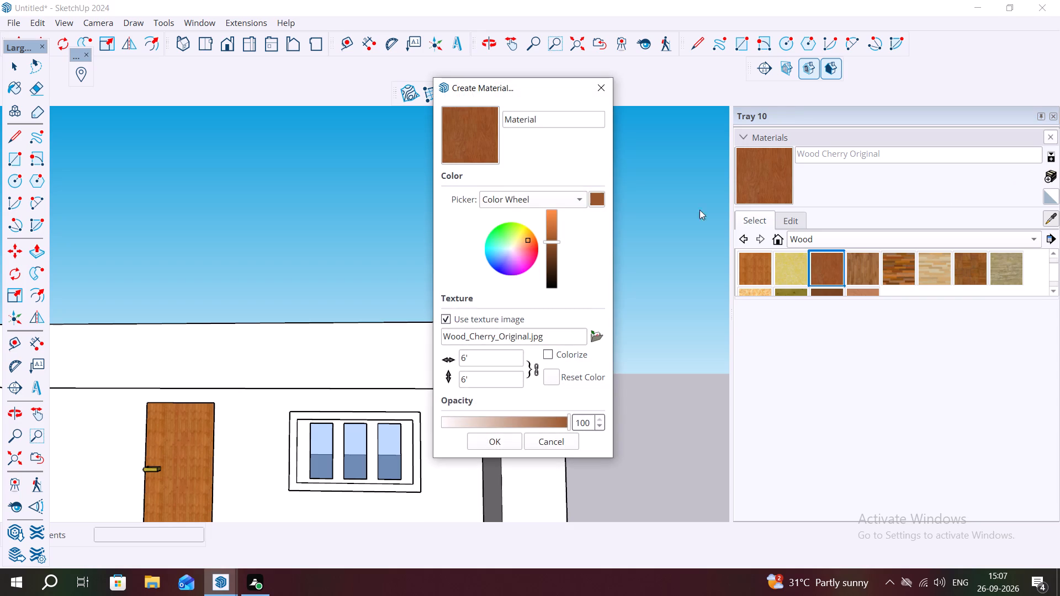
drag(552, 237, 553, 238)
drag(553, 238, 556, 250)
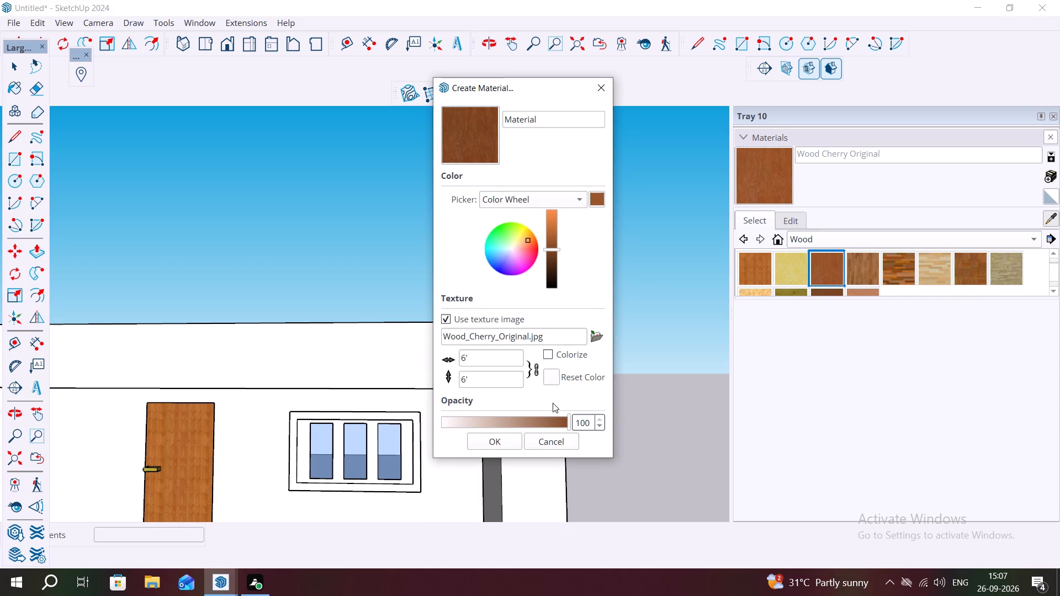
click(499, 438)
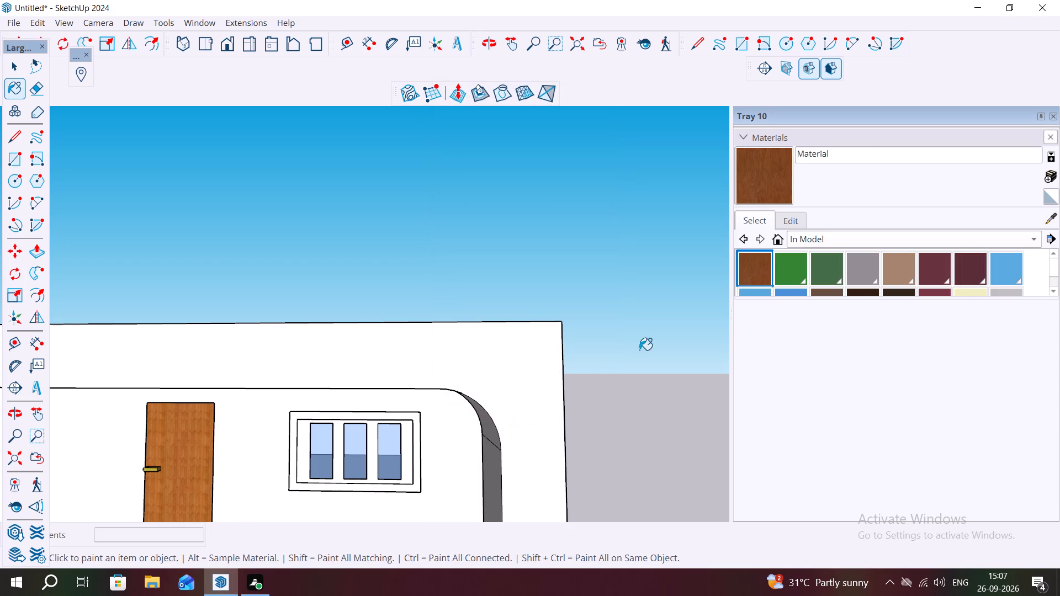
Paint the border face around the three window panes with the new darker cherry wood material.
scroll(288, 446, up, 4)
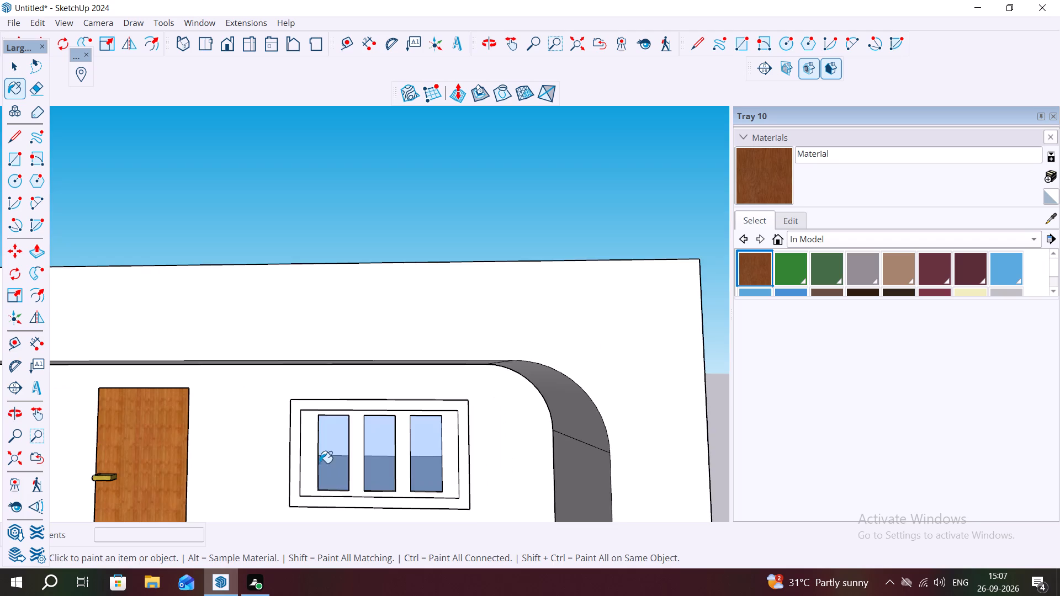
scroll(320, 463, up, 3)
click(308, 444)
scroll(448, 414, down, 3)
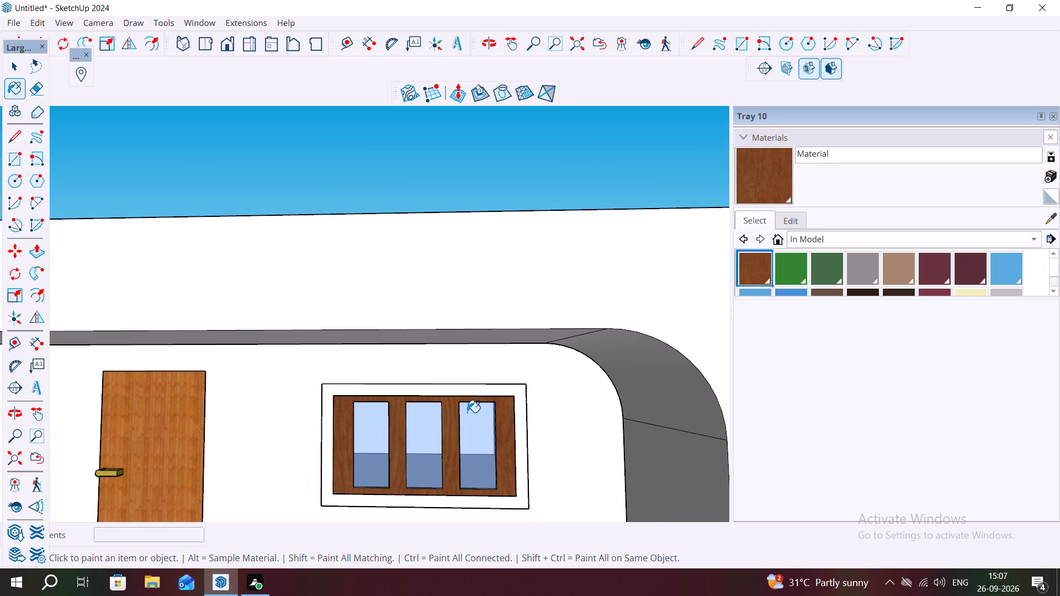
Paint both side faces and the top face inside the opening of the pane nearest the door with the darker cherry wood.
middle_drag(426, 446, 432, 465)
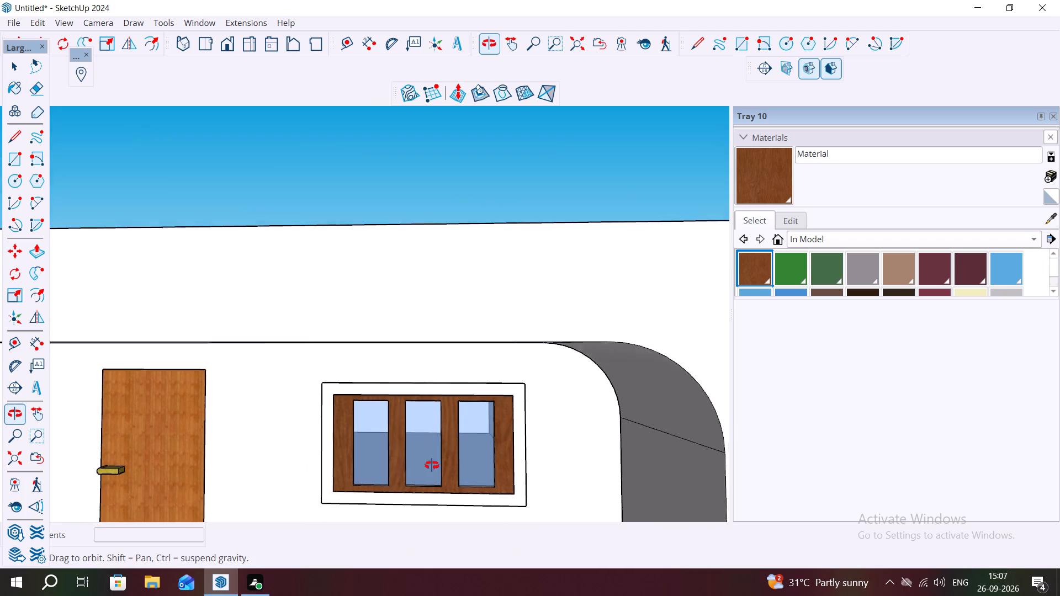
middle_drag(432, 465, 415, 386)
scroll(365, 406, up, 5)
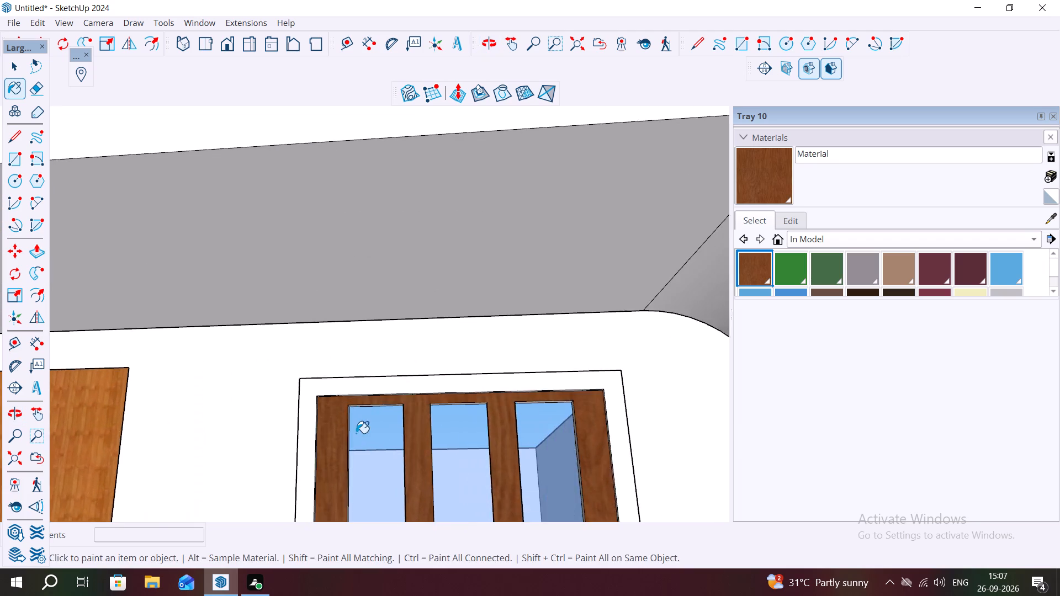
scroll(356, 433, up, 2)
middle_drag(354, 429, 208, 409)
scroll(205, 413, down, 1)
scroll(290, 410, up, 8)
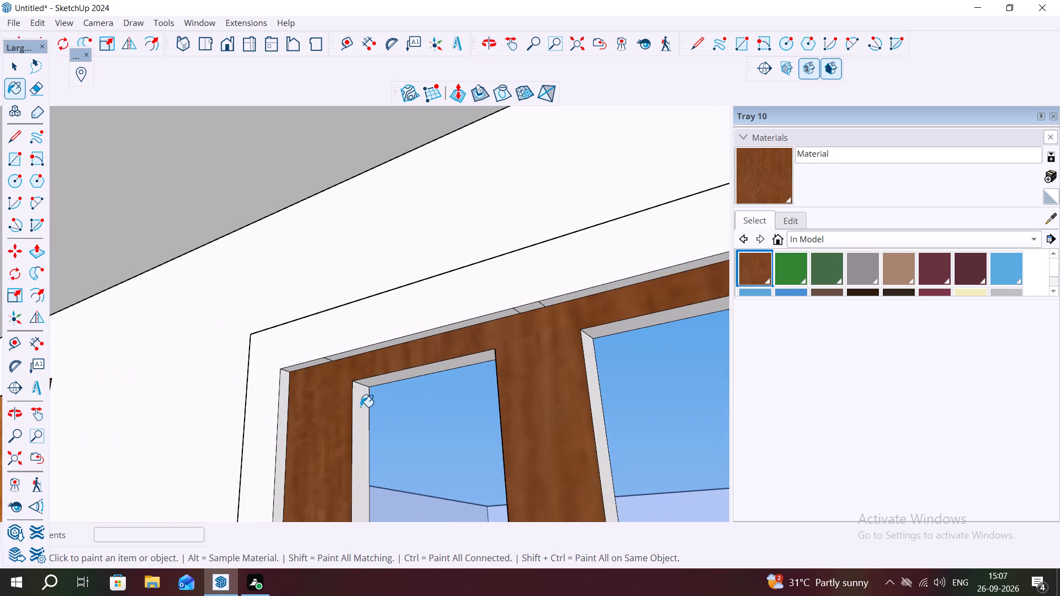
click(357, 407)
scroll(399, 392, up, 1)
middle_drag(399, 392, 449, 312)
click(476, 345)
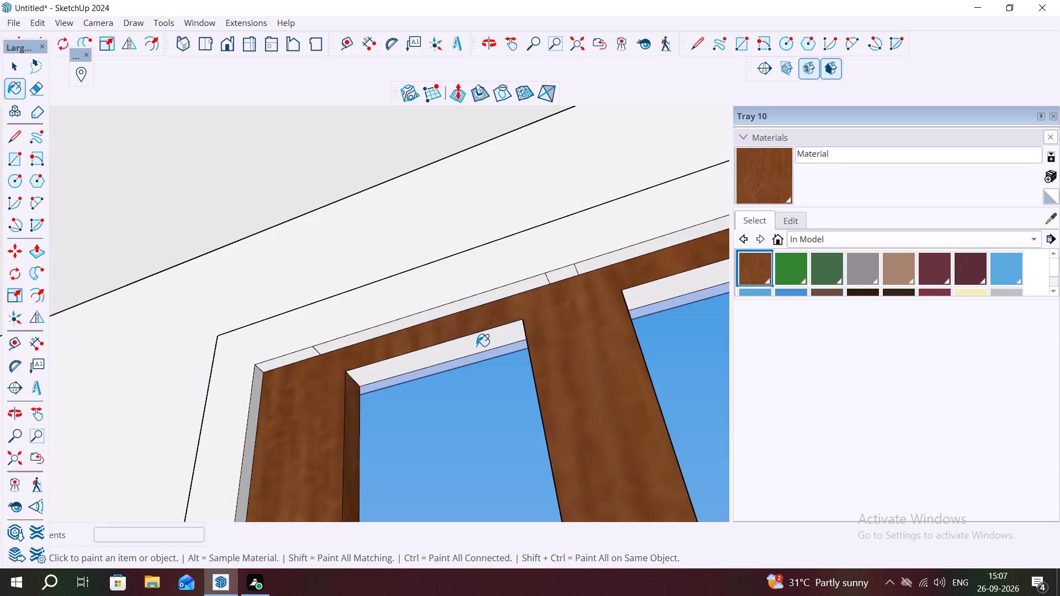
middle_drag(388, 413, 671, 344)
middle_drag(410, 462, 449, 455)
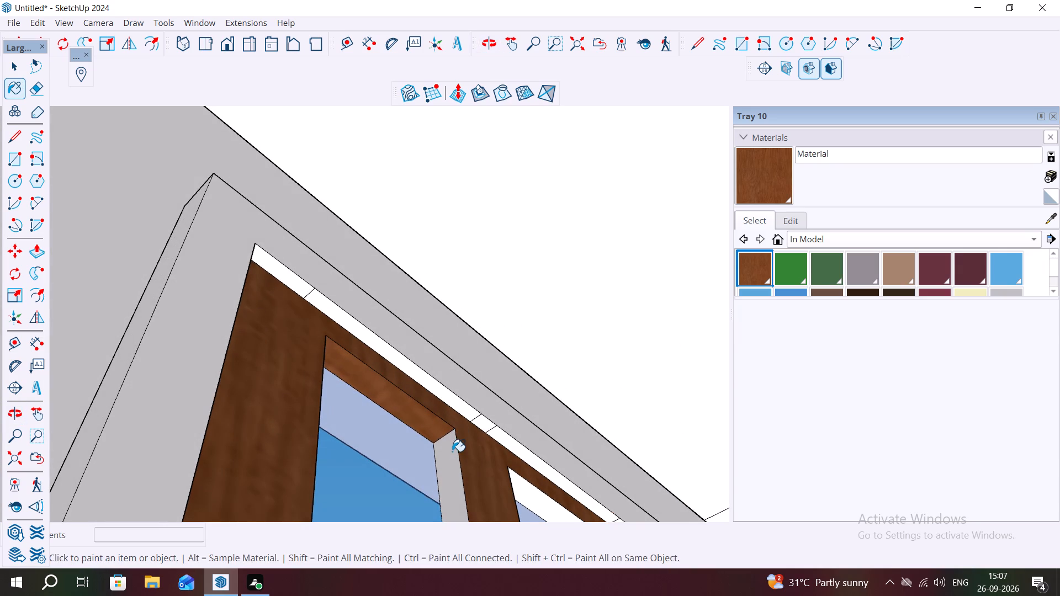
click(452, 451)
Paint the bottom inner face of the opening of the pane nearest the door with the same cherry wood material.
scroll(447, 451, down, 2)
scroll(458, 401, down, 3)
scroll(479, 365, up, 1)
scroll(479, 365, down, 1)
scroll(478, 364, up, 1)
scroll(478, 363, down, 5)
scroll(399, 519, down, 2)
scroll(463, 430, down, 7)
scroll(501, 411, up, 1)
scroll(501, 413, down, 1)
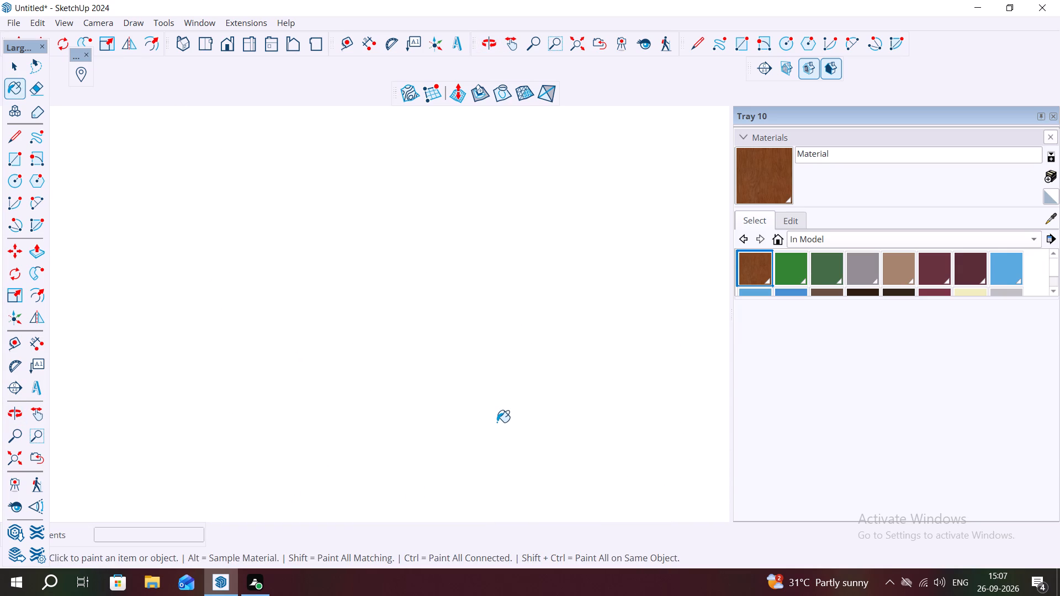
scroll(497, 422, down, 4)
scroll(496, 427, up, 1)
scroll(496, 427, down, 20)
scroll(496, 427, down, 3)
scroll(492, 427, up, 1)
scroll(492, 427, down, 17)
scroll(615, 437, up, 1)
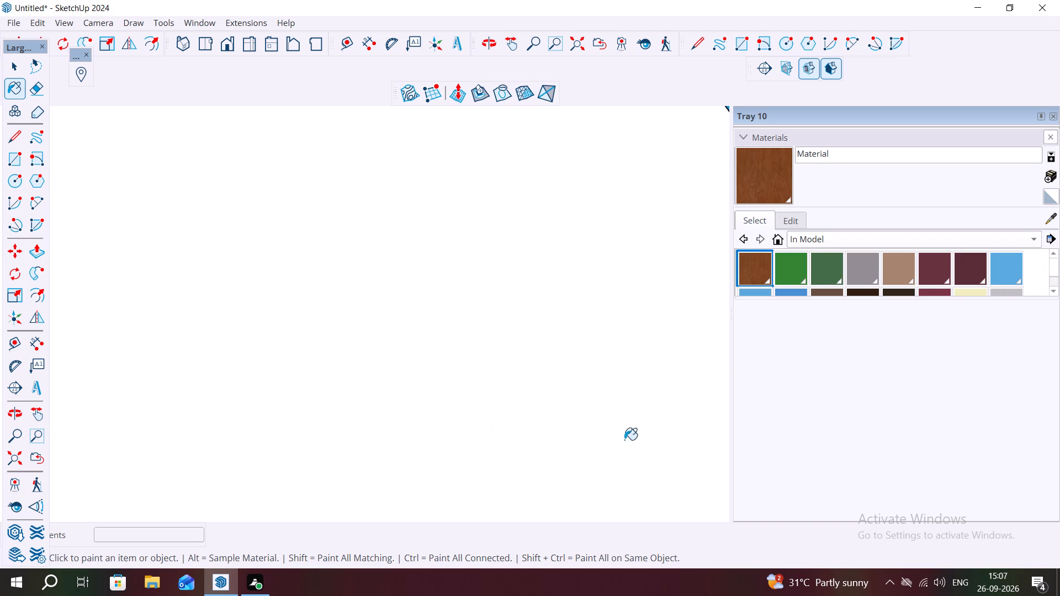
scroll(626, 441, down, 9)
scroll(643, 442, up, 1)
scroll(642, 441, down, 5)
scroll(533, 403, down, 4)
middle_drag(604, 366, 603, 368)
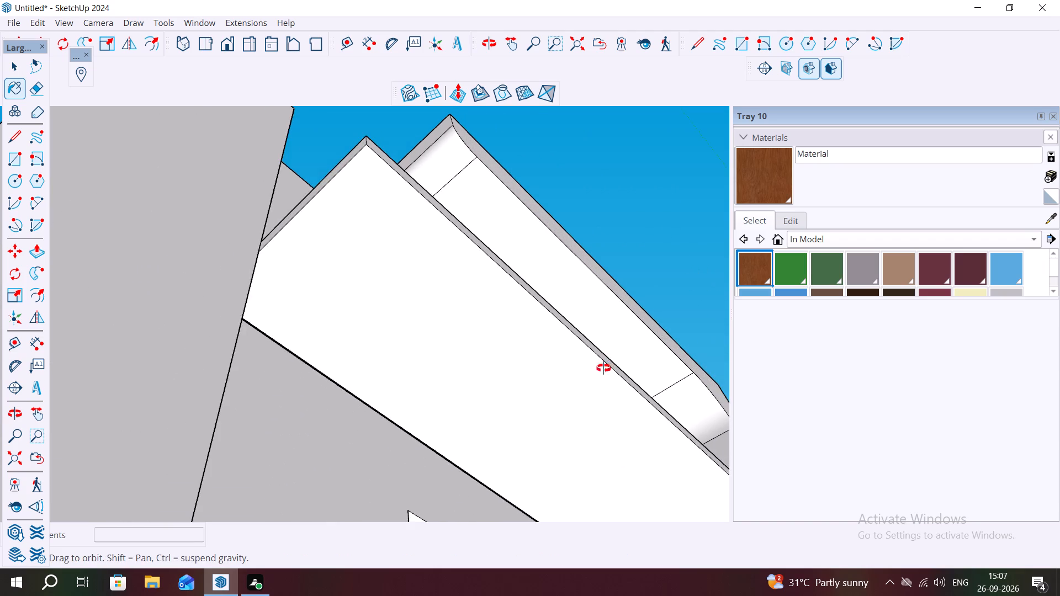
middle_drag(603, 368, 533, 510)
middle_drag(571, 402, 496, 477)
scroll(577, 372, up, 8)
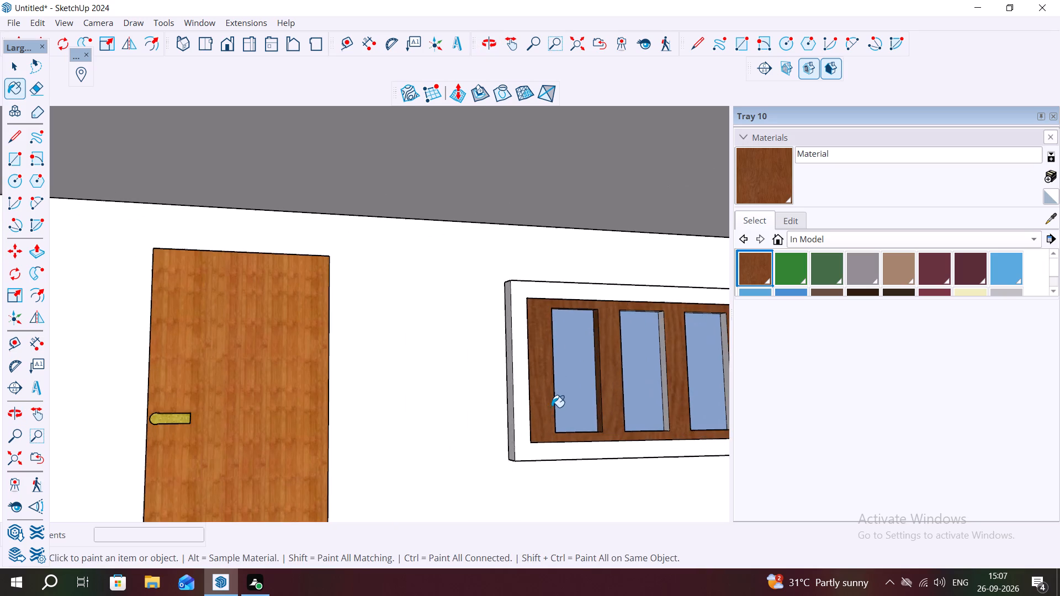
middle_drag(569, 403, 571, 482)
scroll(569, 424, up, 5)
scroll(571, 418, down, 1)
scroll(571, 418, up, 2)
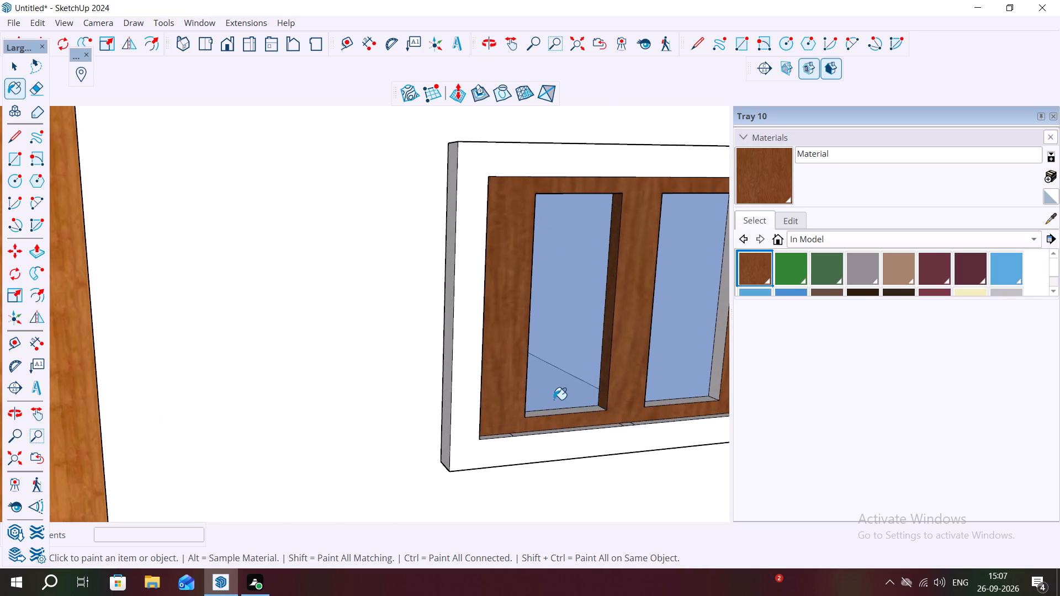
middle_drag(554, 400, 556, 426)
click(552, 408)
Paint the bottom face and both side faces inside the middle pane's opening with the darker cherry wood material.
scroll(602, 414, down, 2)
scroll(603, 415, up, 1)
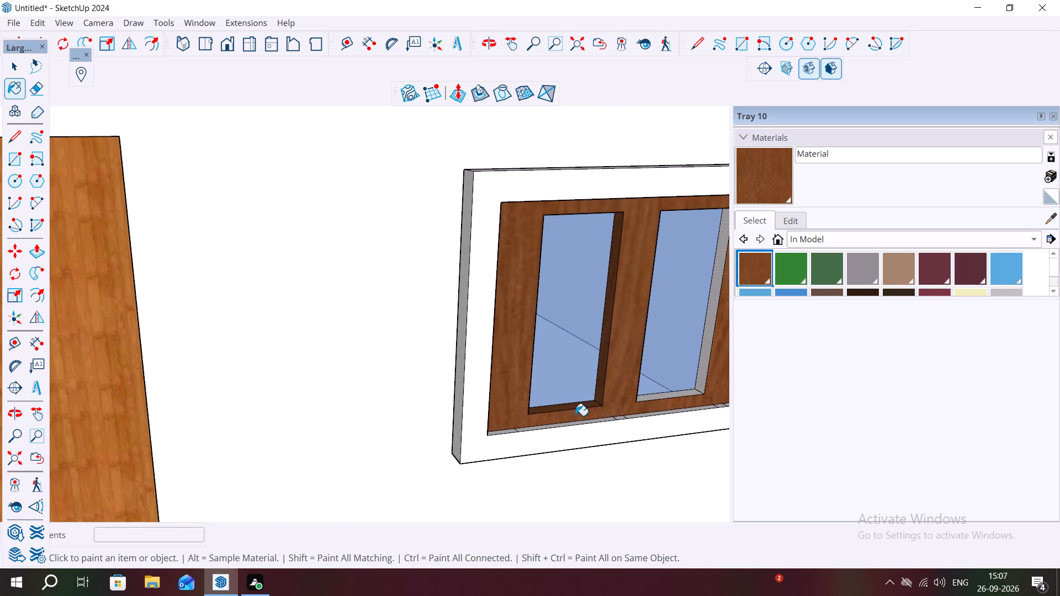
scroll(156, 435, down, 6)
scroll(455, 399, up, 6)
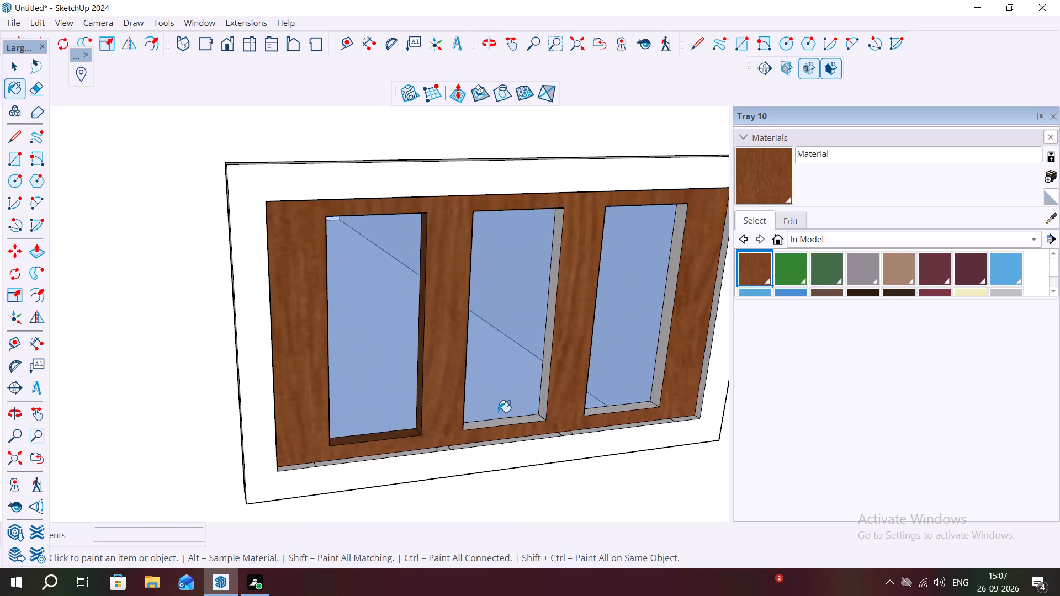
click(501, 426)
scroll(497, 418, up, 5)
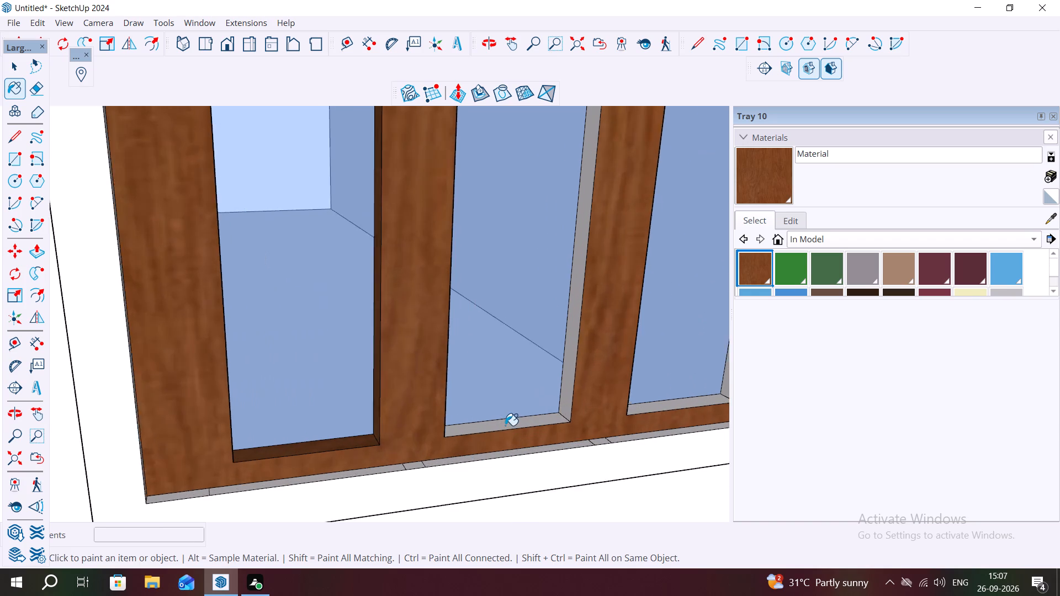
scroll(505, 425, up, 2)
click(504, 427)
click(584, 392)
scroll(574, 430, up, 1)
scroll(574, 437, down, 1)
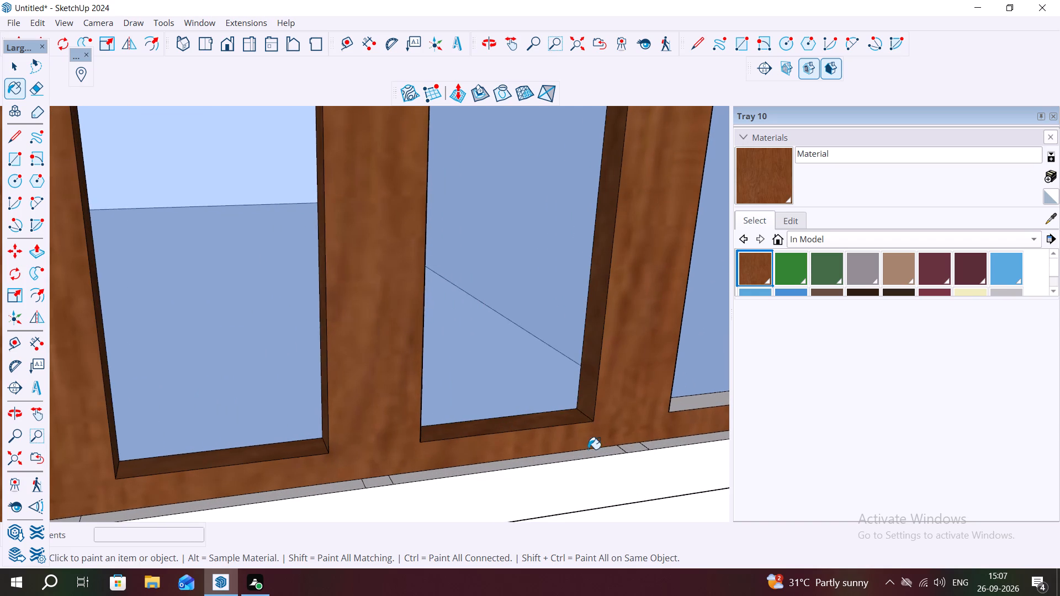
middle_drag(585, 448, 258, 464)
click(330, 399)
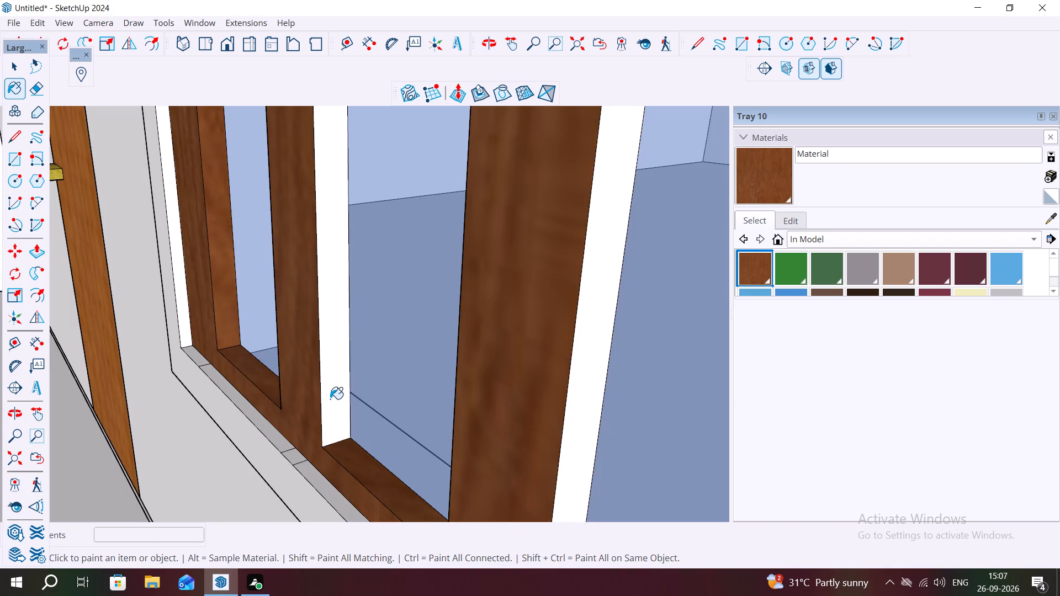
Paint both side faces and the bottom face inside the opening of the pane farthest from the door with the darker cherry wood.
scroll(169, 444, down, 3)
click(362, 427)
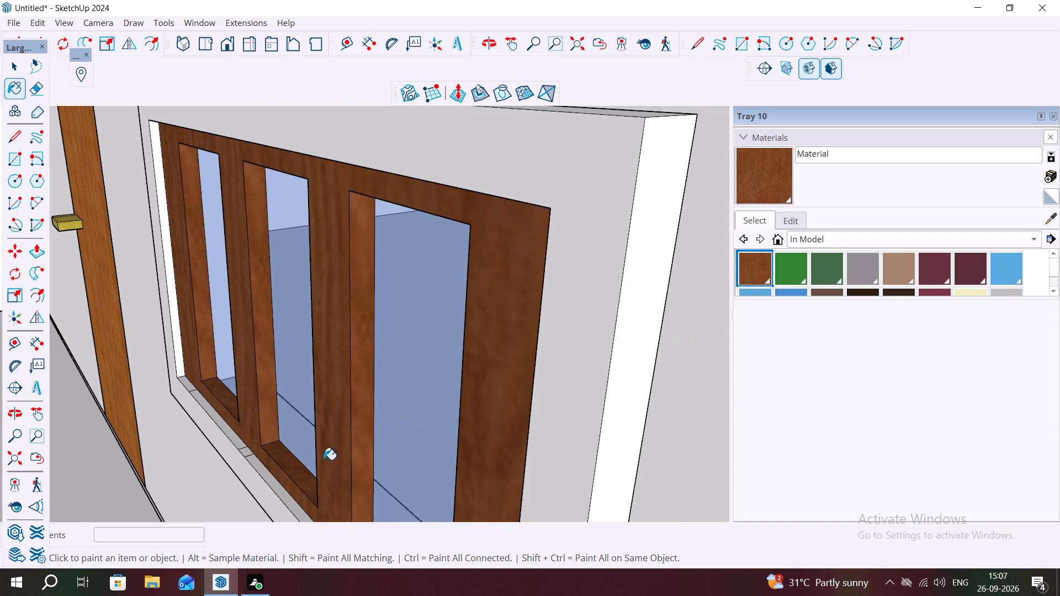
middle_drag(278, 453, 649, 444)
click(609, 413)
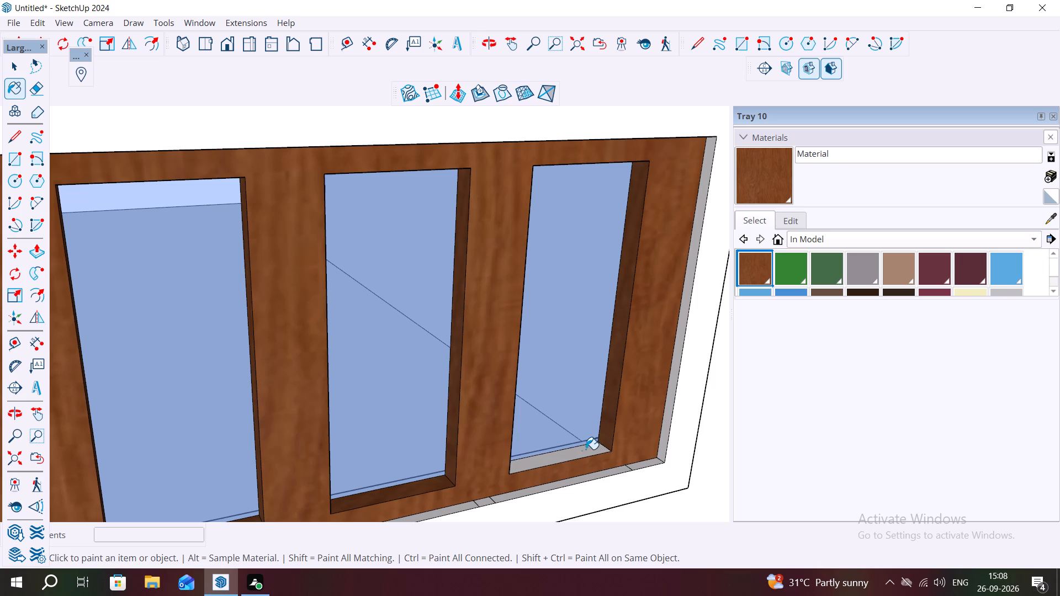
click(582, 451)
Paint the top inner faces of the middle pane's opening and the farthest pane's opening with the darker cherry wood.
middle_drag(473, 172, 425, 93)
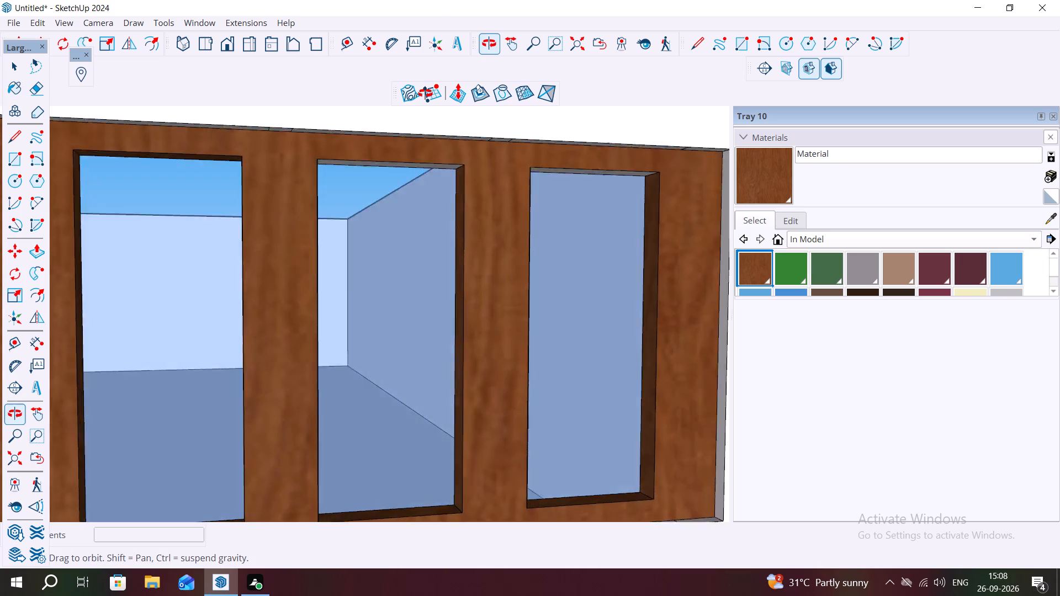
middle_drag(425, 93, 392, 1)
middle_drag(363, 188, 384, 67)
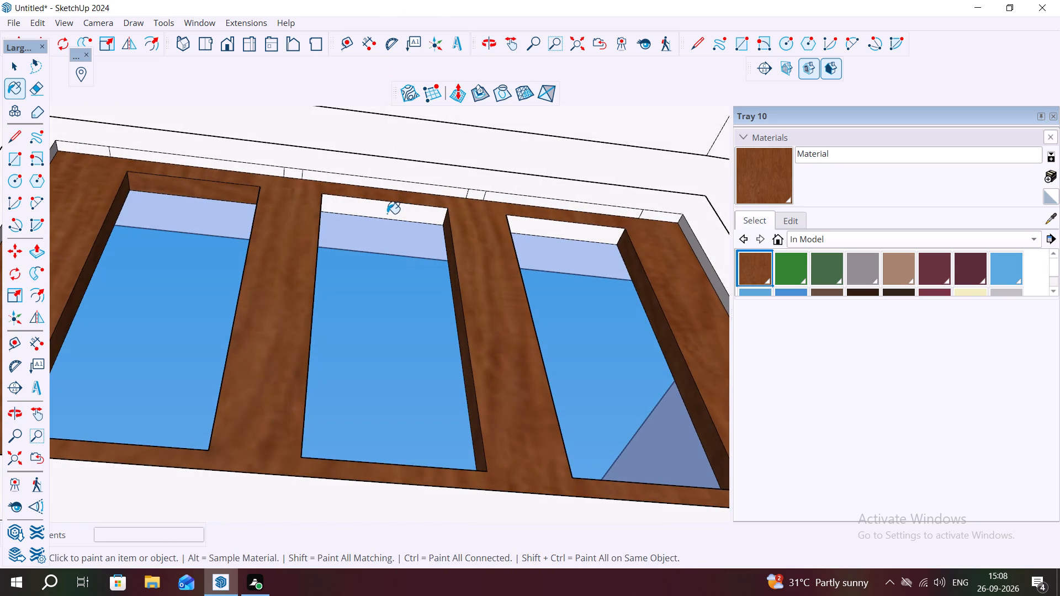
click(384, 216)
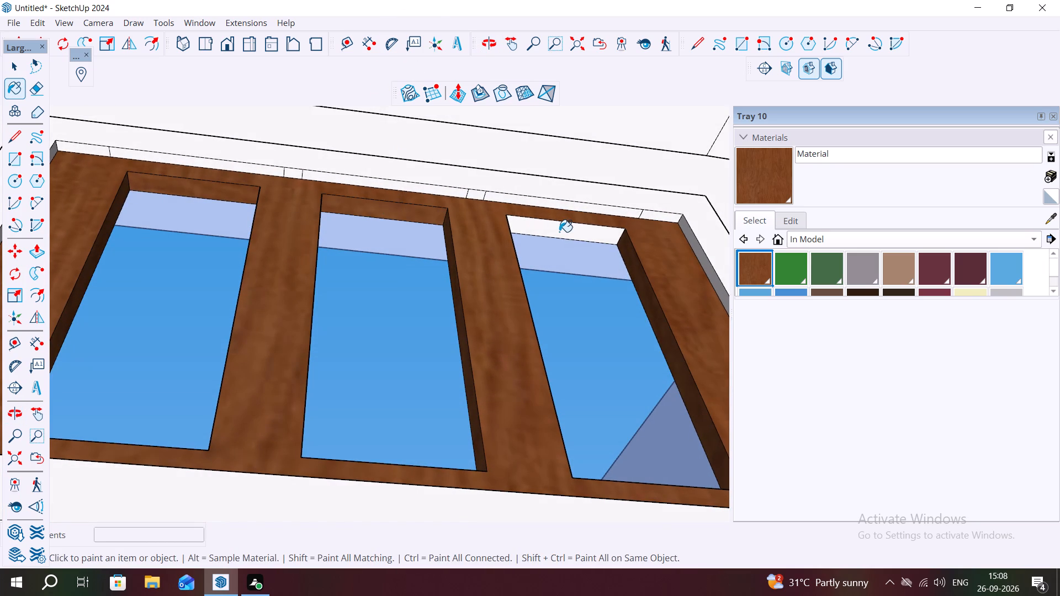
click(559, 232)
middle_drag(362, 206, 406, 316)
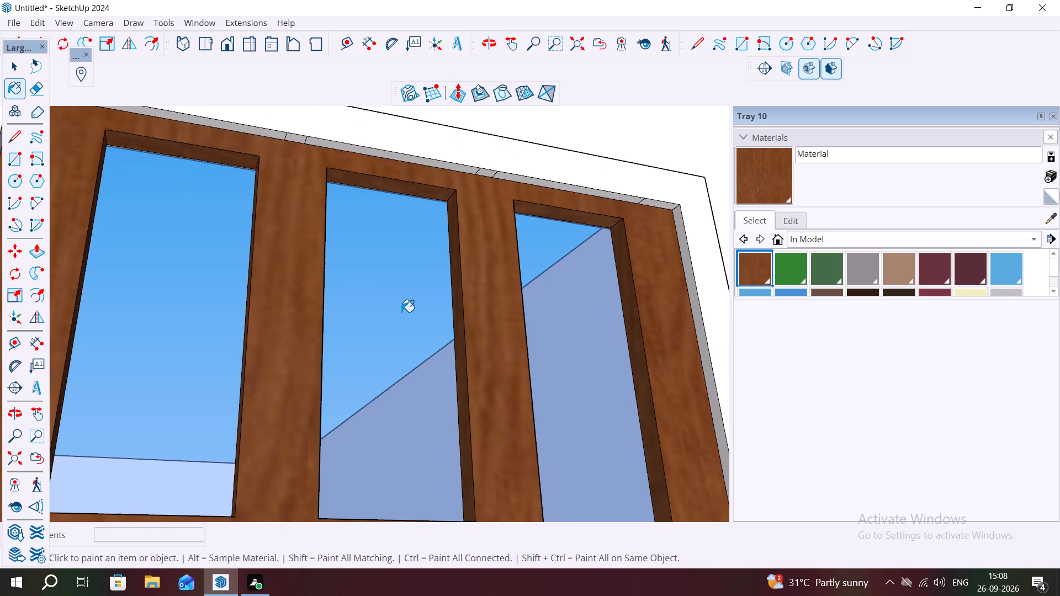
text(1`)
key(Escape)
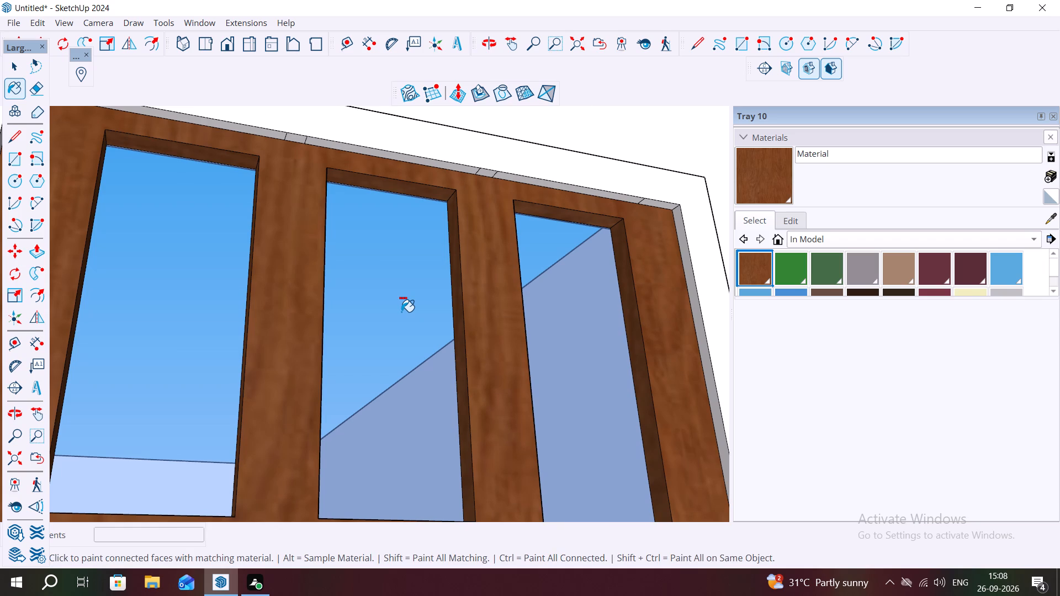
Delete the two short edges crossing the recess's top face above the mullion between the door-side and middle panes.
key(space)
middle_drag(243, 157, 245, 156)
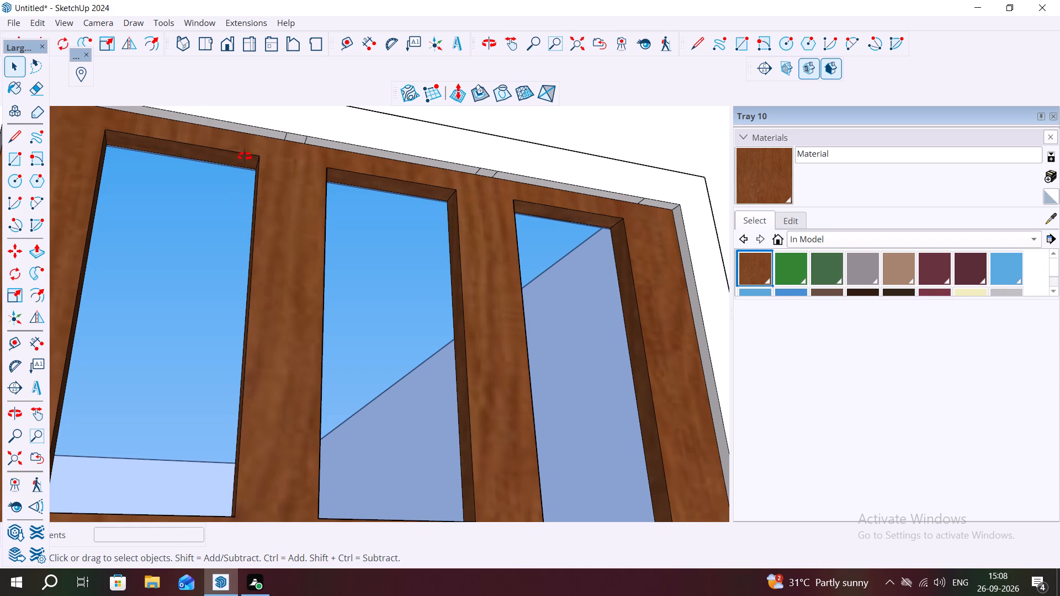
middle_drag(245, 156, 280, 77)
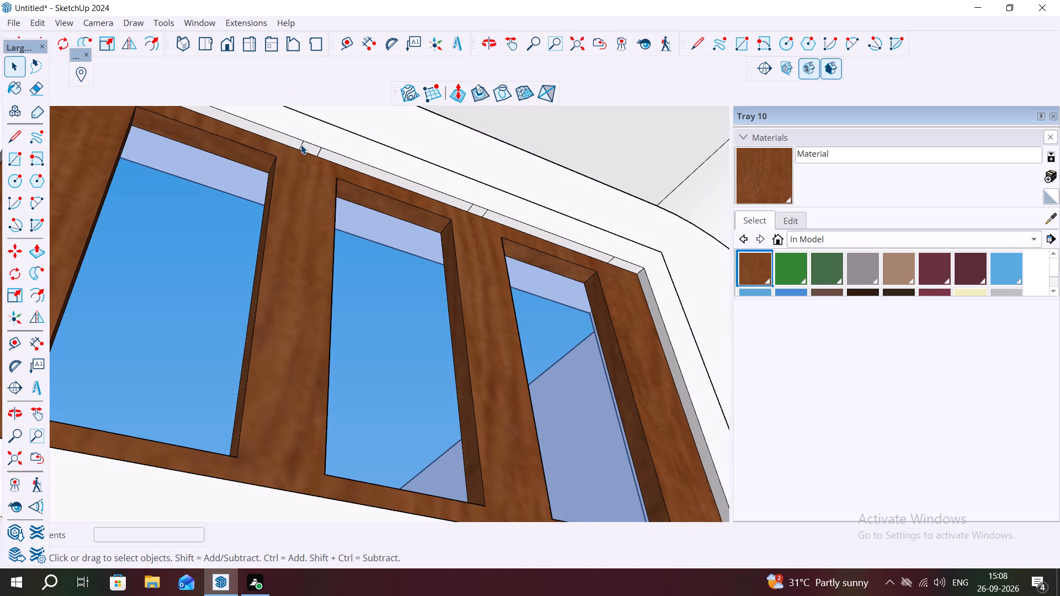
click(301, 145)
key(Delete)
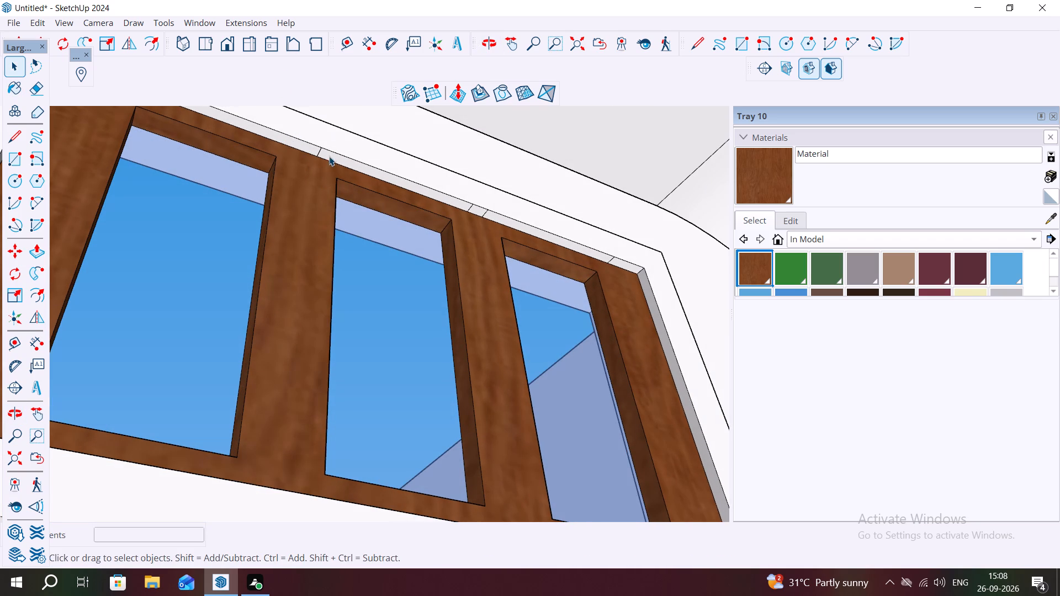
click(318, 151)
key(Delete)
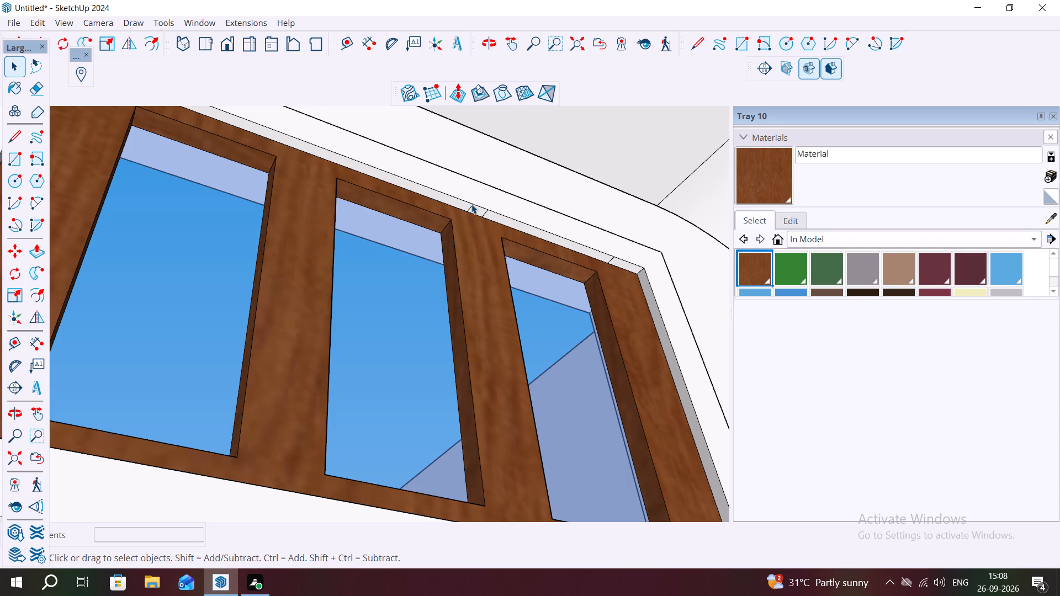
Delete three more short edges crossing the recess's top face: two above the other mullion and one near the corner farthest from the door.
click(471, 204)
scroll(471, 204, up, 2)
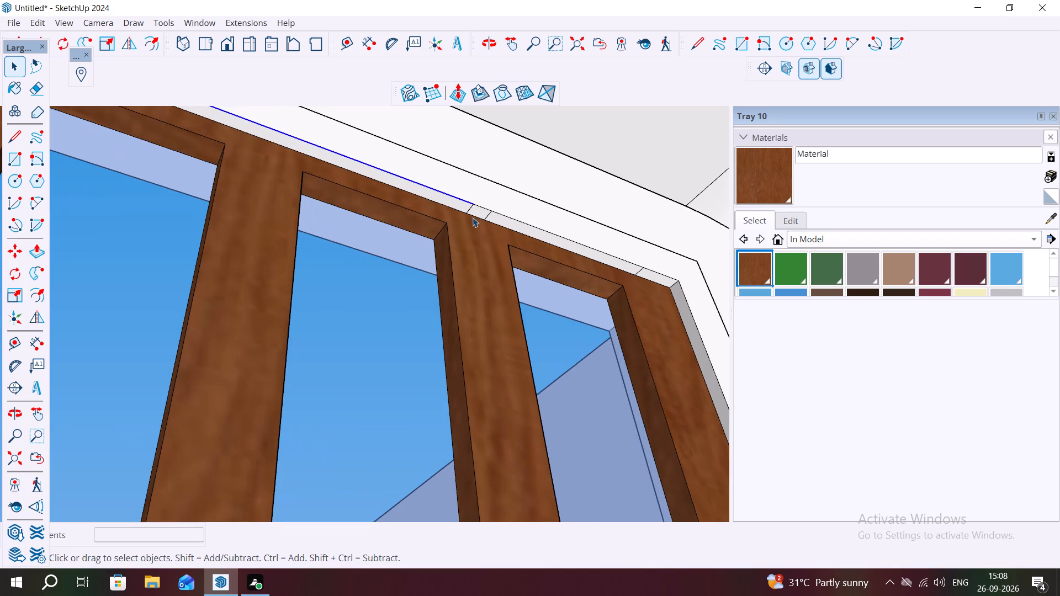
click(469, 209)
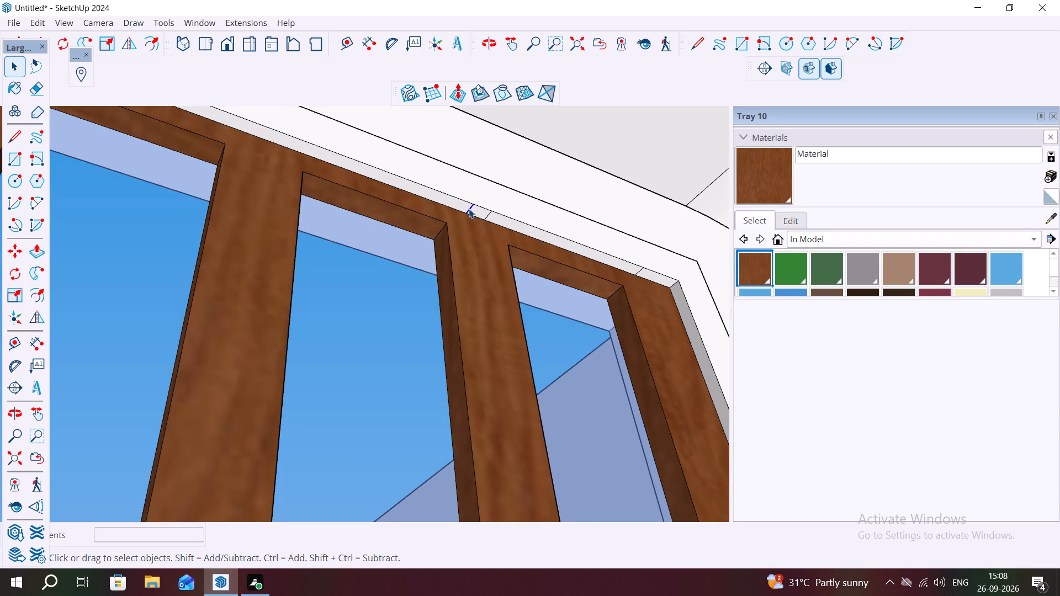
key(Delete)
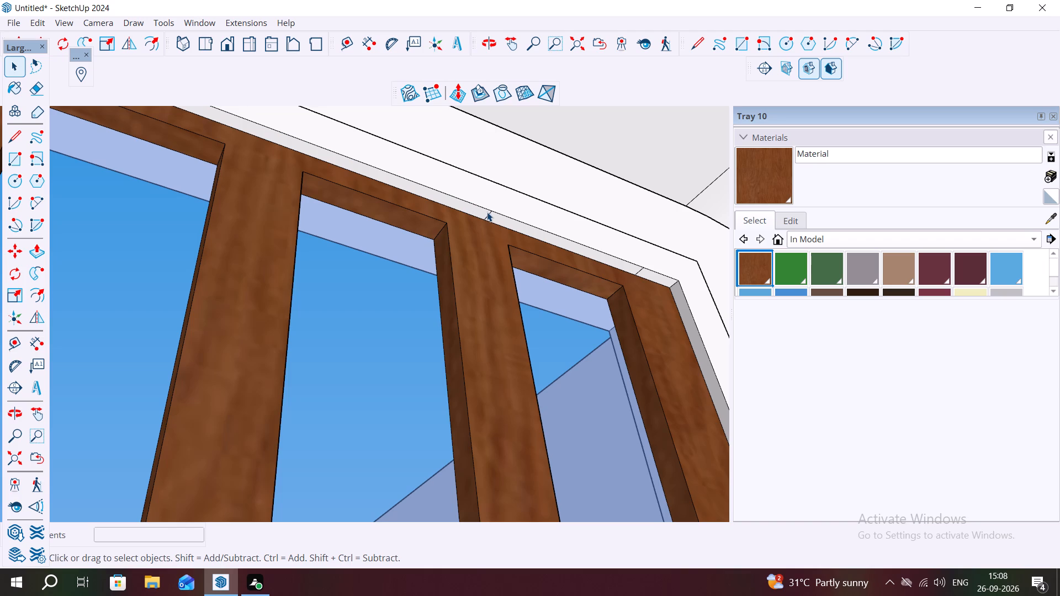
click(489, 212)
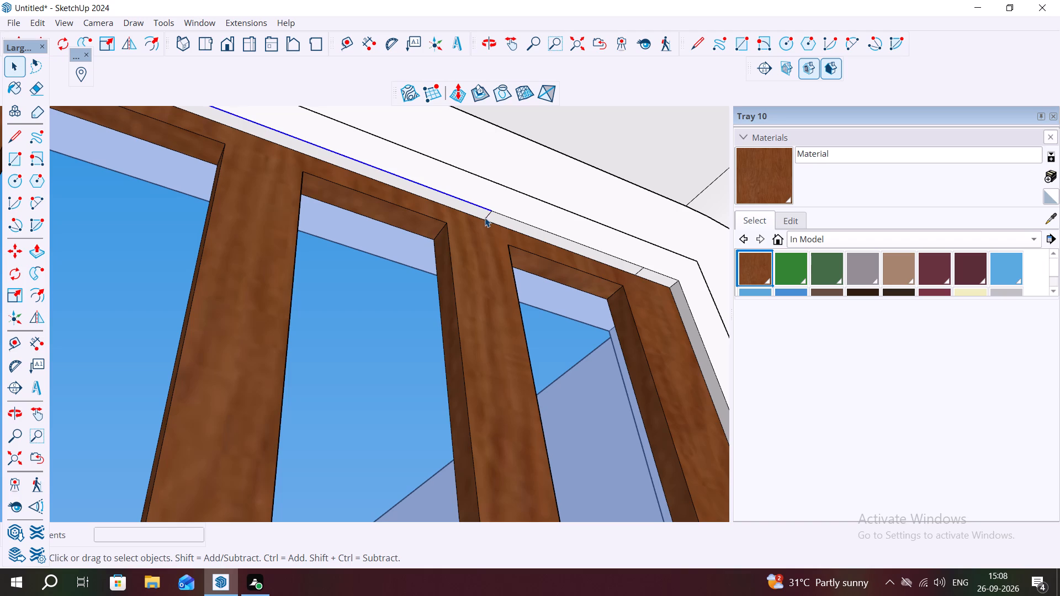
click(485, 217)
key(Delete)
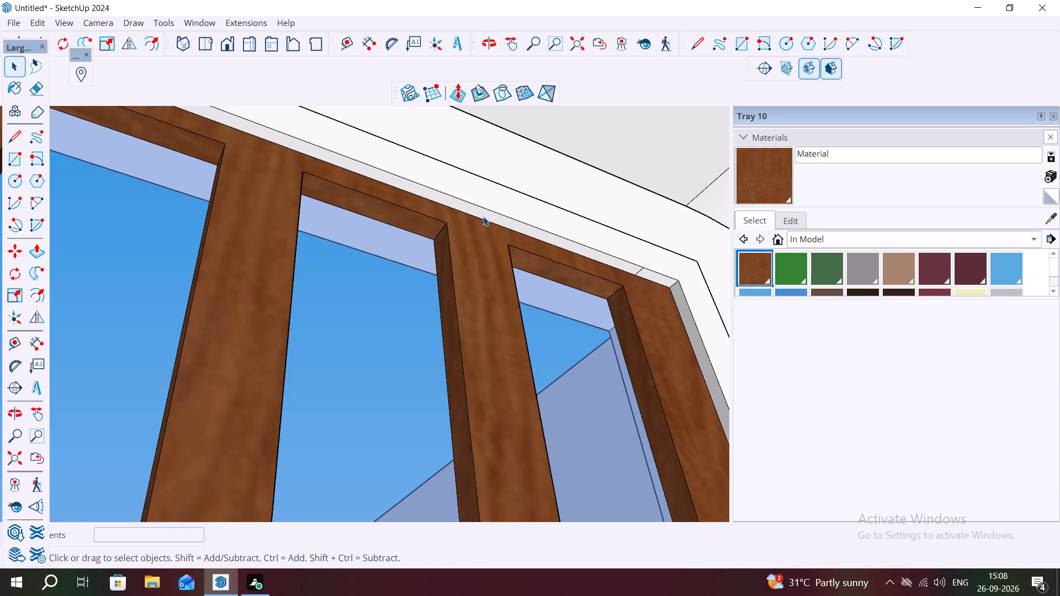
scroll(679, 273, up, 7)
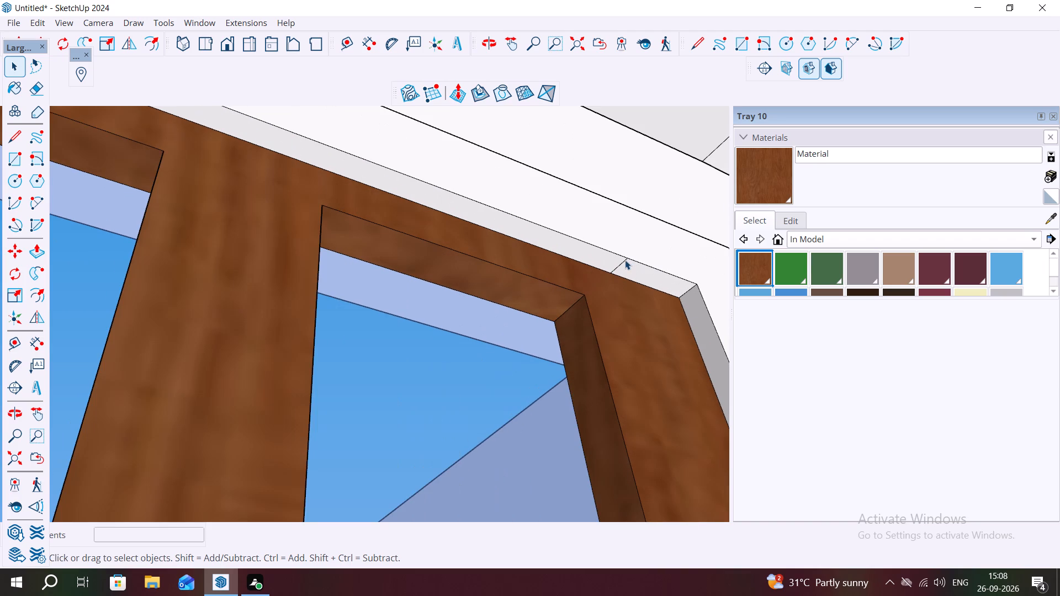
click(624, 260)
click(622, 262)
key(Delete)
Delete the short edge crossing the window recess's bottom face near the corner closest to the door.
scroll(592, 240, down, 2)
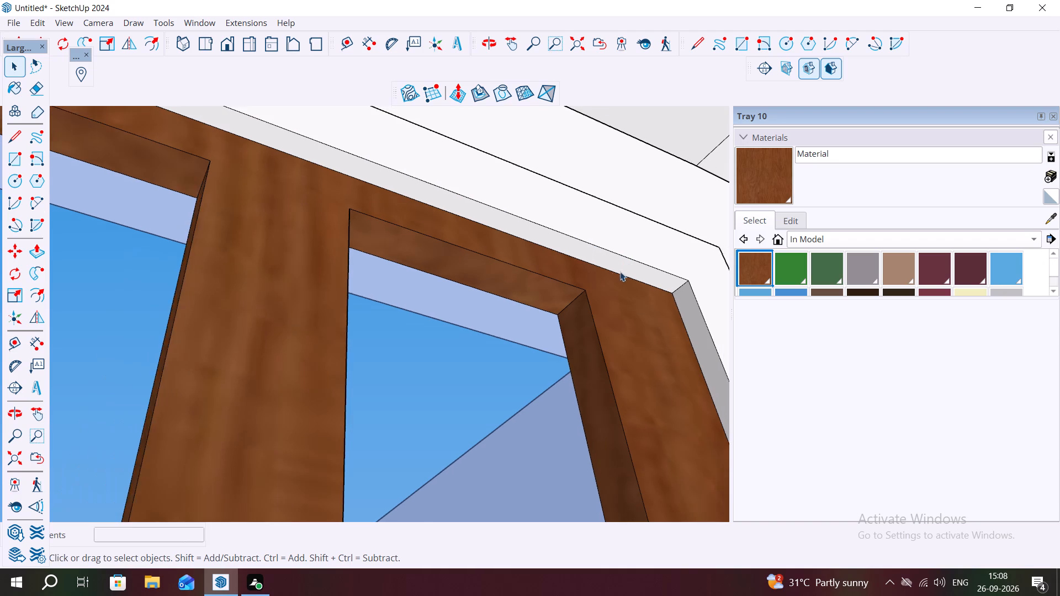
scroll(620, 272, down, 8)
scroll(676, 290, up, 1)
scroll(671, 291, down, 12)
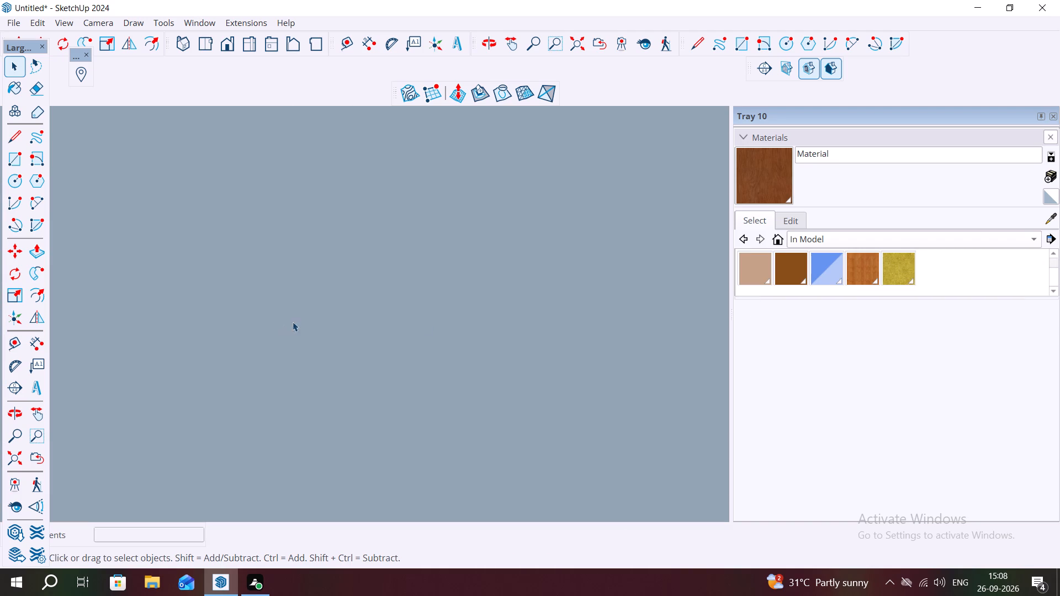
scroll(386, 342, down, 11)
scroll(403, 382, up, 1)
scroll(403, 382, down, 1)
scroll(403, 382, up, 1)
scroll(402, 382, down, 4)
scroll(404, 380, down, 17)
scroll(438, 365, up, 1)
scroll(438, 365, down, 6)
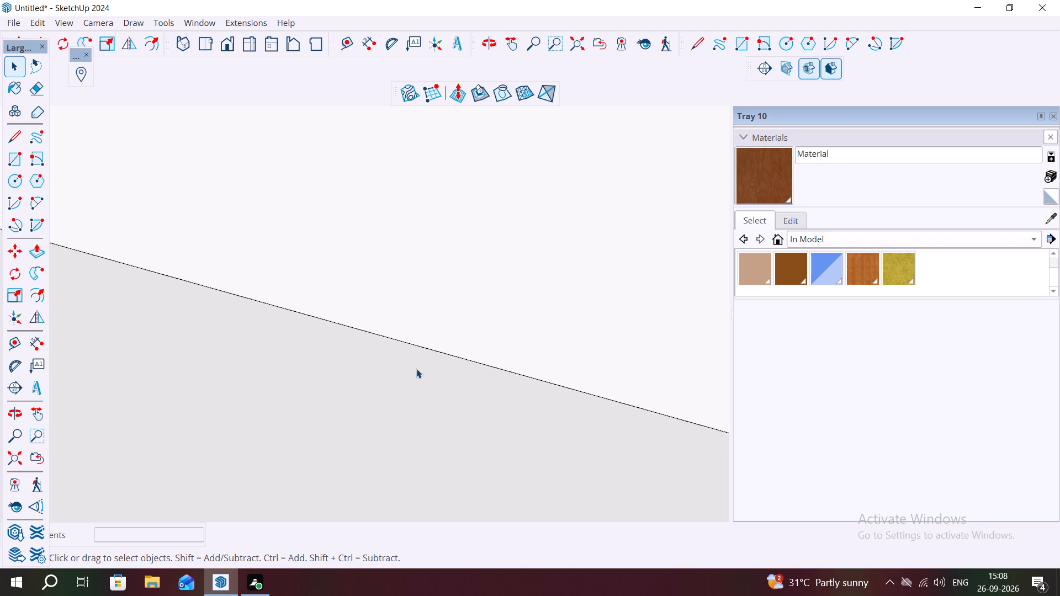
scroll(416, 369, down, 15)
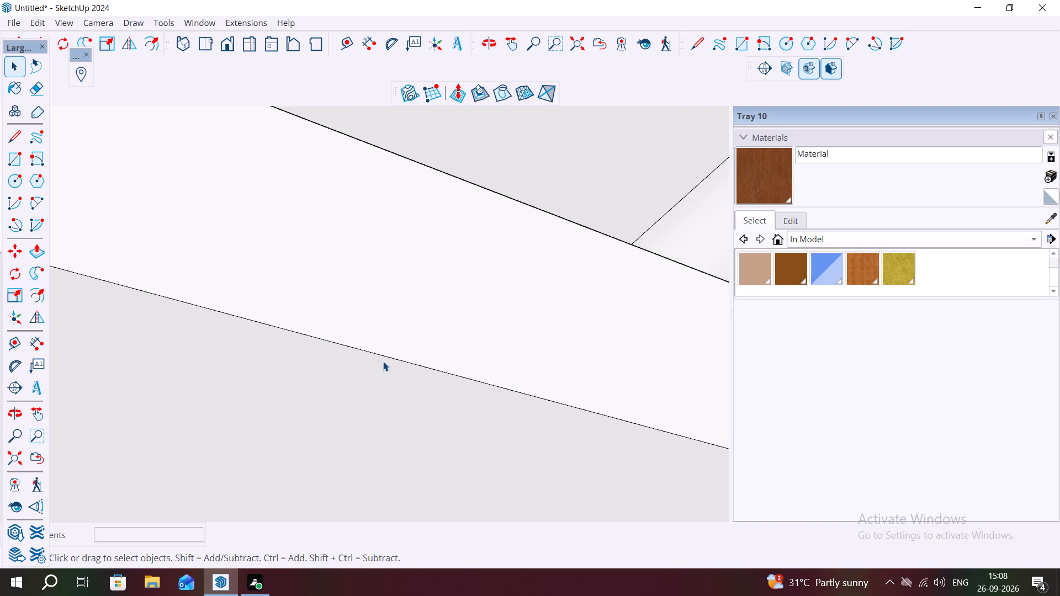
scroll(377, 360, down, 11)
middle_drag(482, 358, 458, 509)
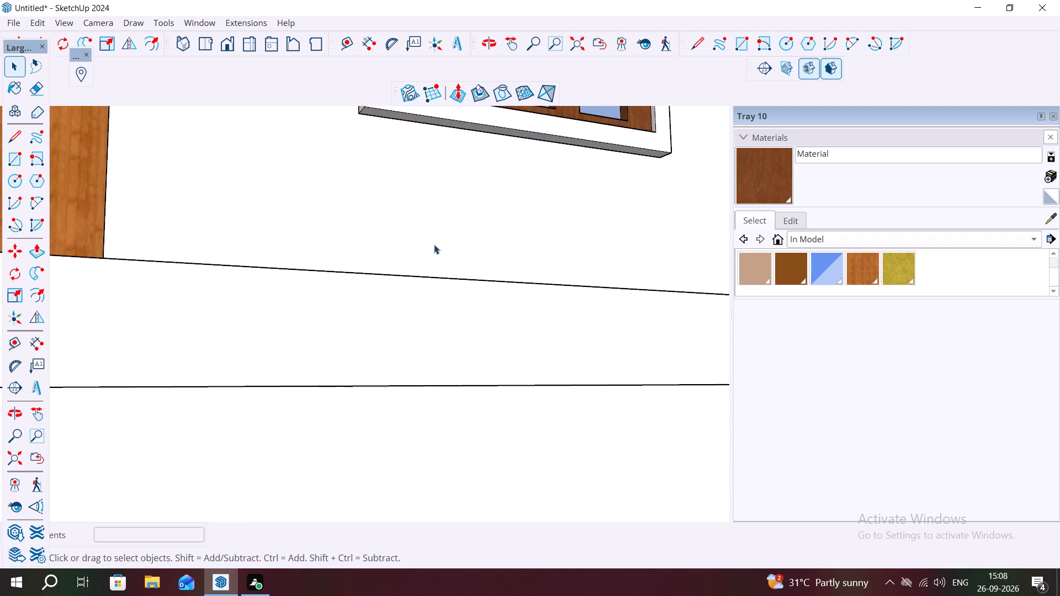
scroll(434, 244, down, 6)
middle_drag(453, 149, 453, 234)
scroll(475, 261, down, 6)
scroll(502, 178, up, 2)
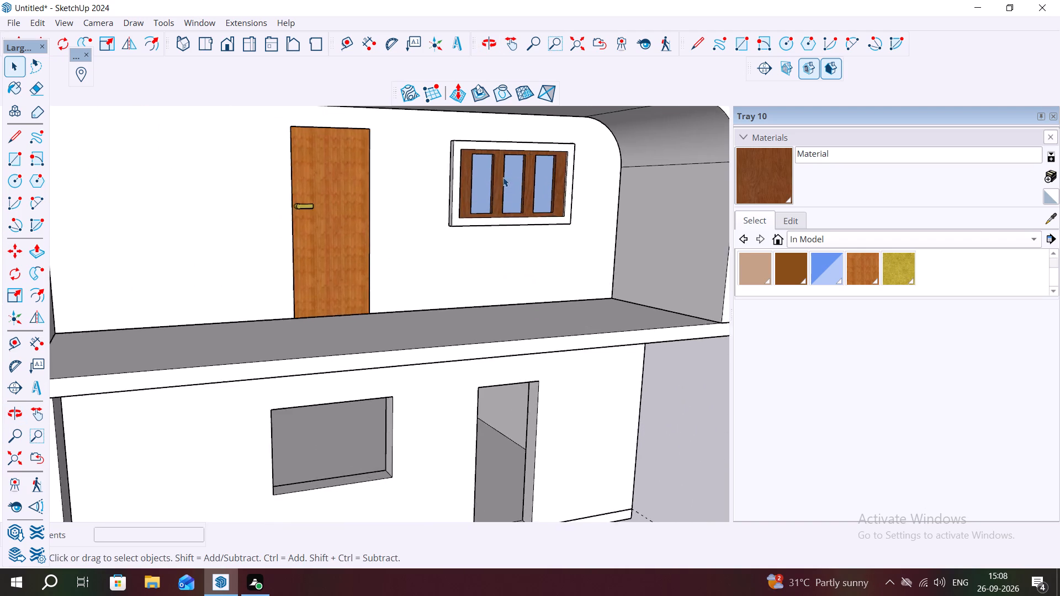
scroll(503, 177, up, 13)
middle_drag(469, 271, 215, 298)
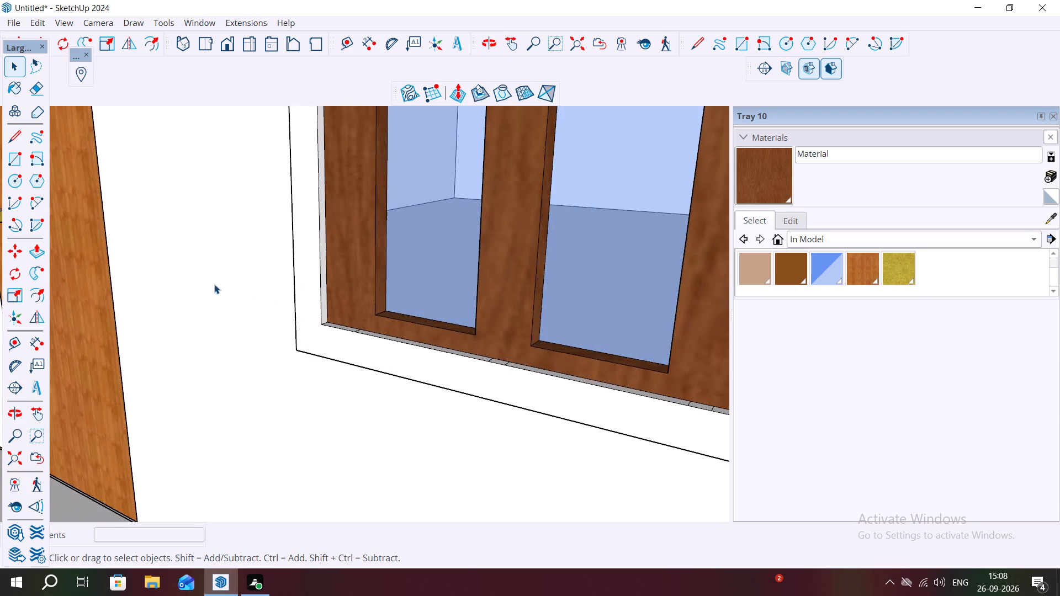
scroll(334, 290, up, 5)
scroll(308, 315, down, 1)
scroll(308, 315, up, 2)
middle_drag(370, 347, 432, 468)
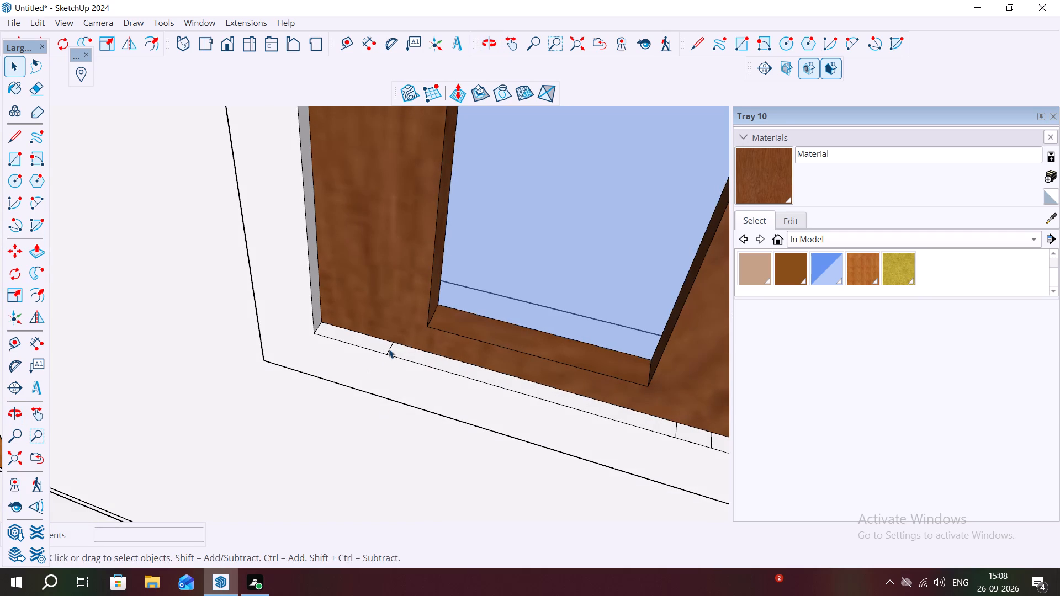
click(386, 351)
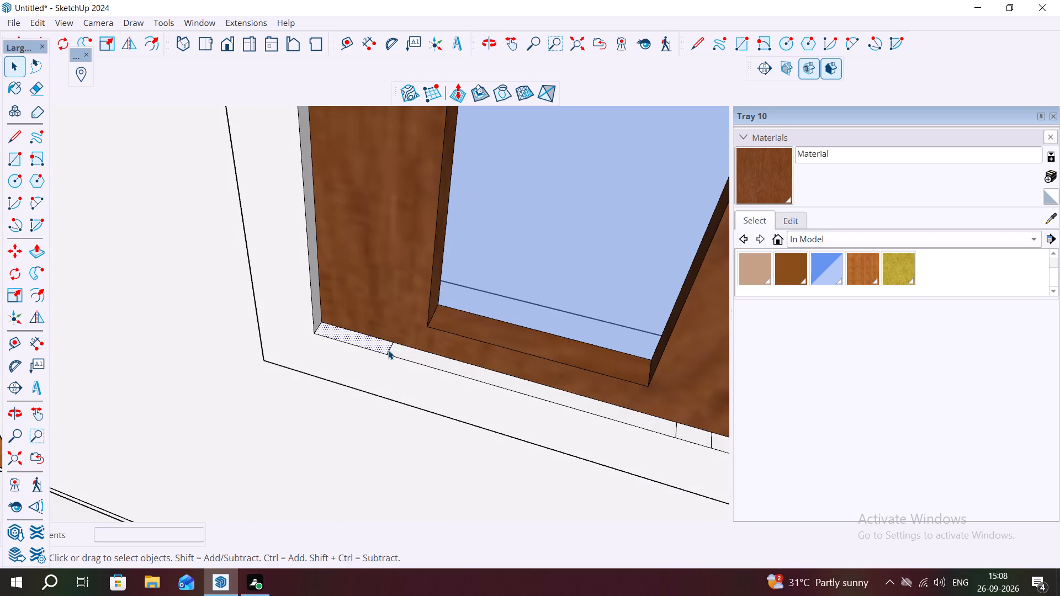
click(388, 350)
key(Delete)
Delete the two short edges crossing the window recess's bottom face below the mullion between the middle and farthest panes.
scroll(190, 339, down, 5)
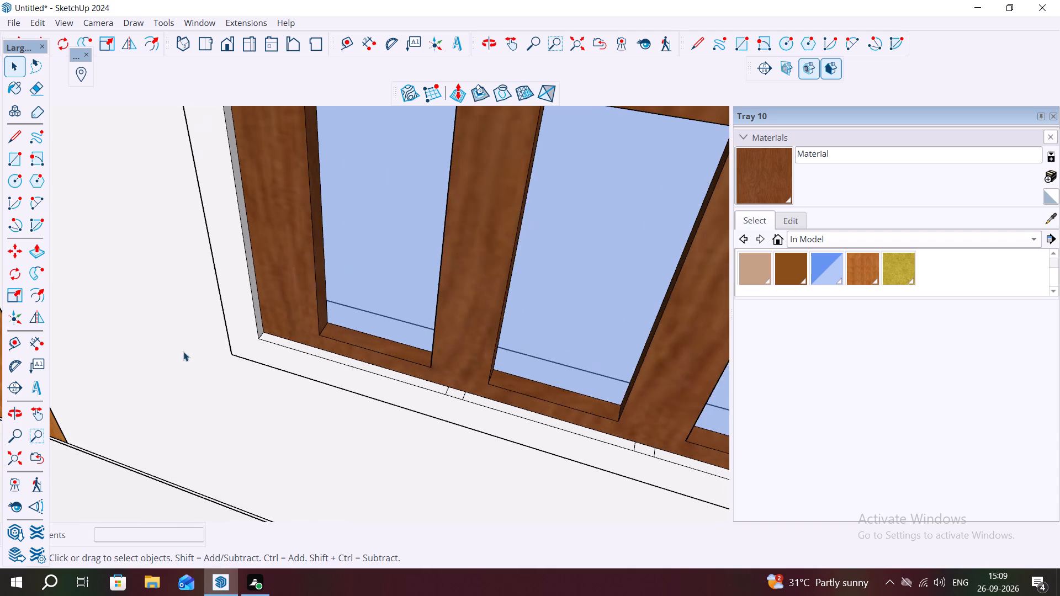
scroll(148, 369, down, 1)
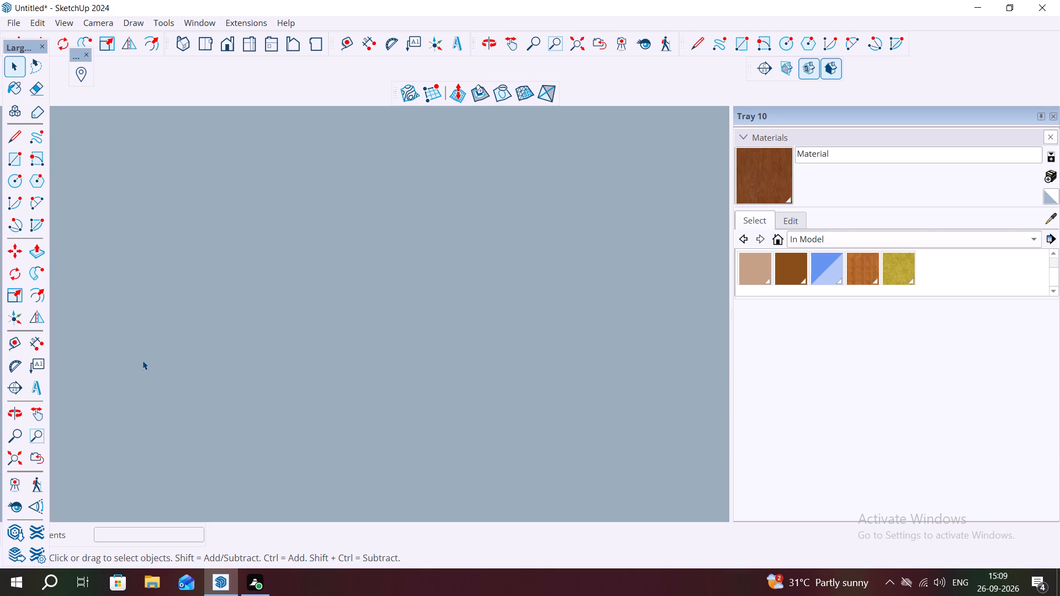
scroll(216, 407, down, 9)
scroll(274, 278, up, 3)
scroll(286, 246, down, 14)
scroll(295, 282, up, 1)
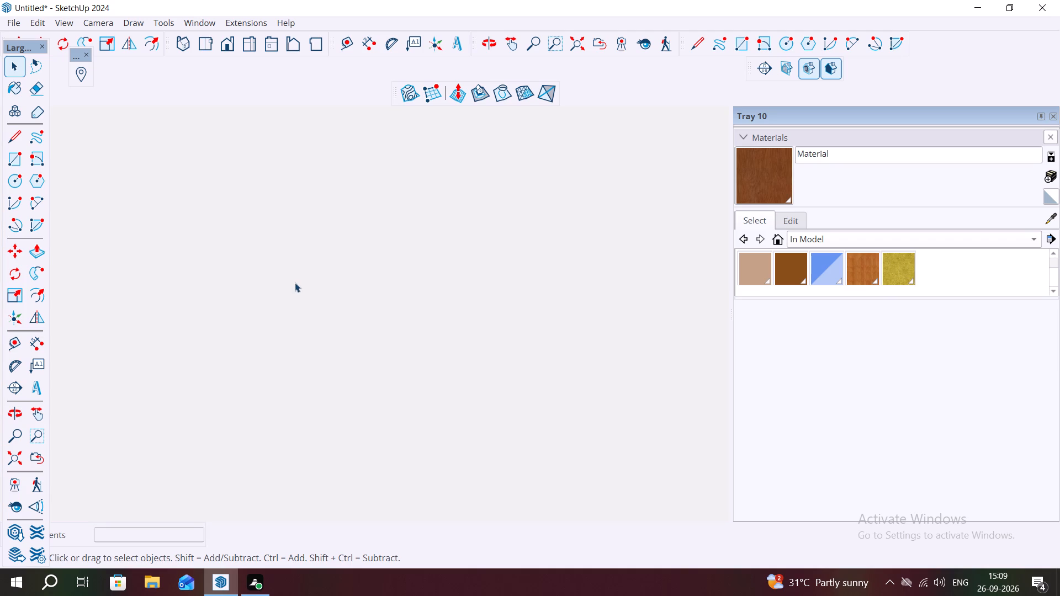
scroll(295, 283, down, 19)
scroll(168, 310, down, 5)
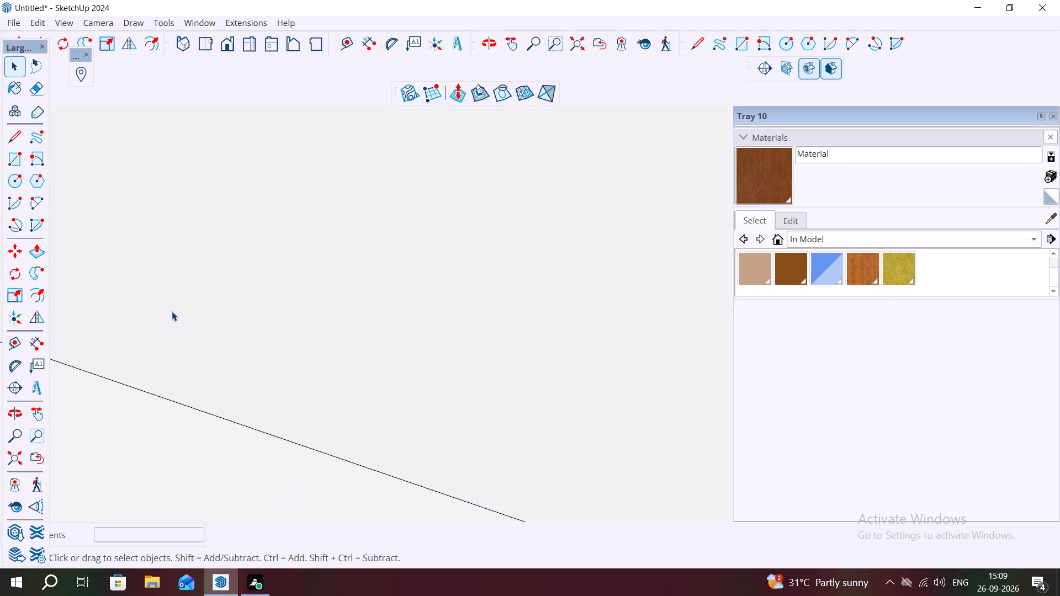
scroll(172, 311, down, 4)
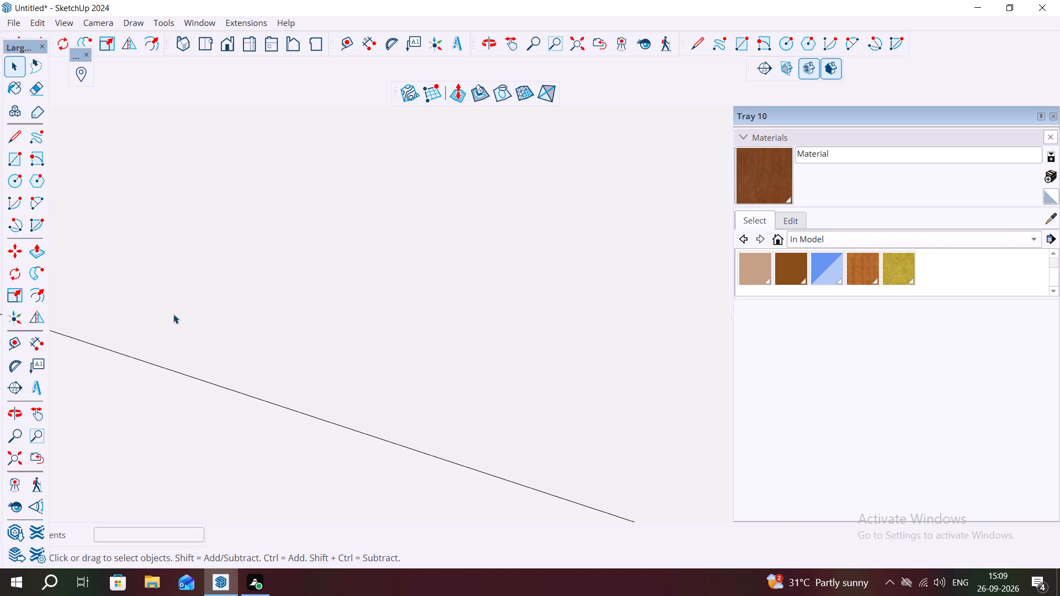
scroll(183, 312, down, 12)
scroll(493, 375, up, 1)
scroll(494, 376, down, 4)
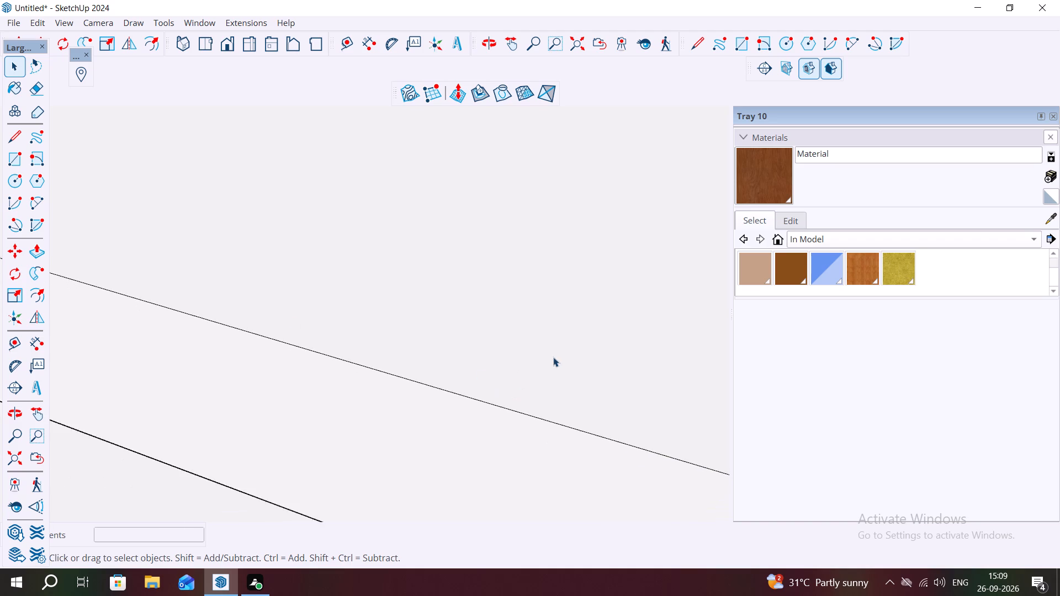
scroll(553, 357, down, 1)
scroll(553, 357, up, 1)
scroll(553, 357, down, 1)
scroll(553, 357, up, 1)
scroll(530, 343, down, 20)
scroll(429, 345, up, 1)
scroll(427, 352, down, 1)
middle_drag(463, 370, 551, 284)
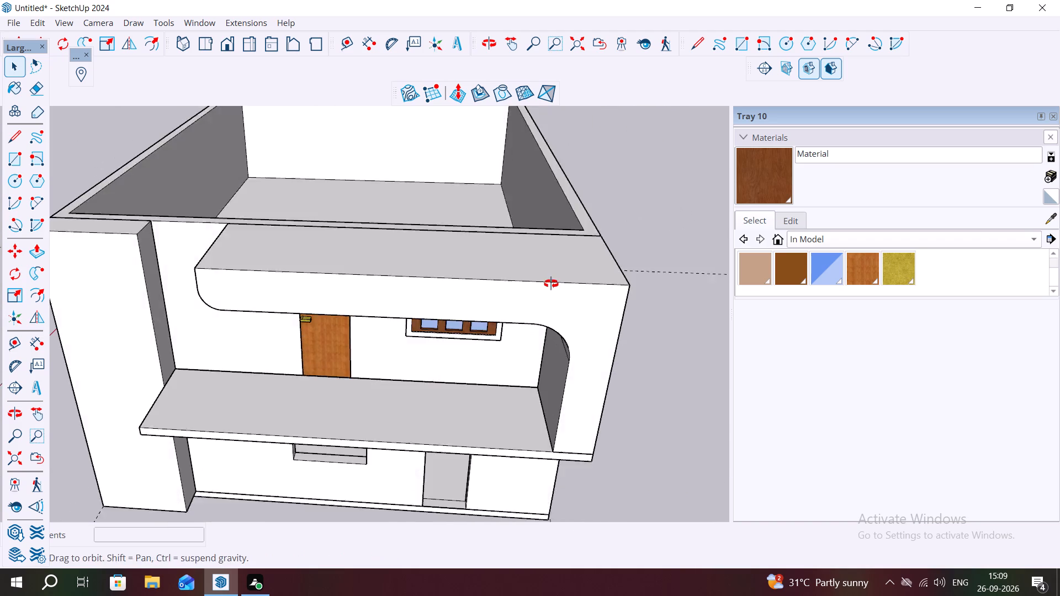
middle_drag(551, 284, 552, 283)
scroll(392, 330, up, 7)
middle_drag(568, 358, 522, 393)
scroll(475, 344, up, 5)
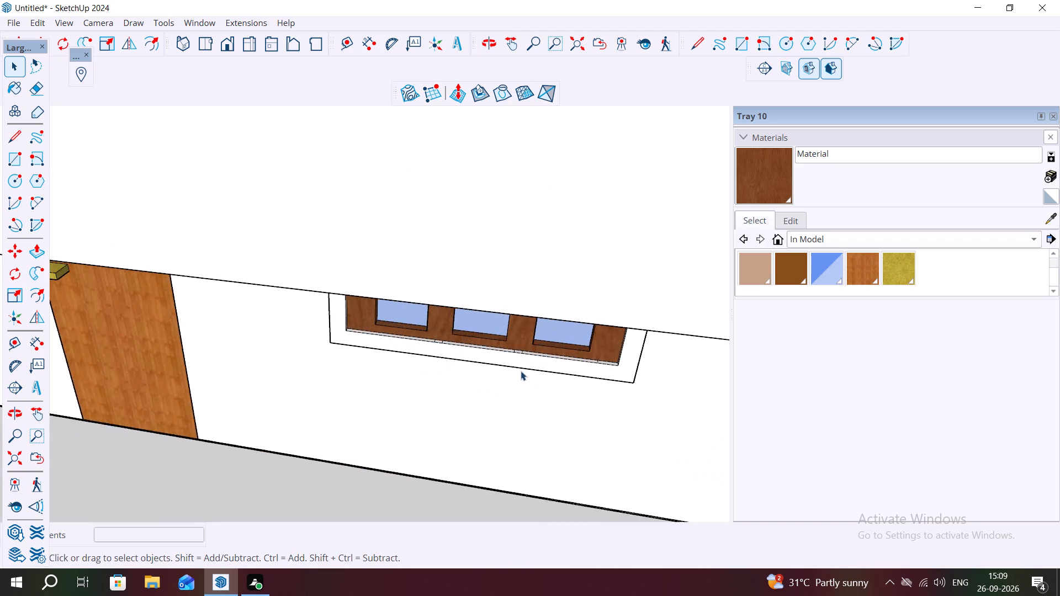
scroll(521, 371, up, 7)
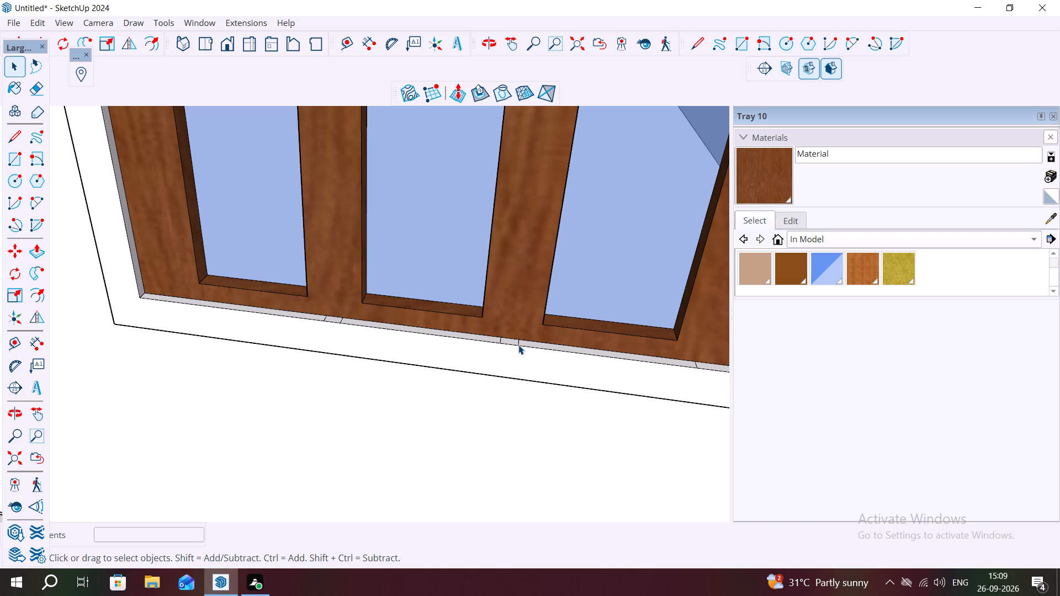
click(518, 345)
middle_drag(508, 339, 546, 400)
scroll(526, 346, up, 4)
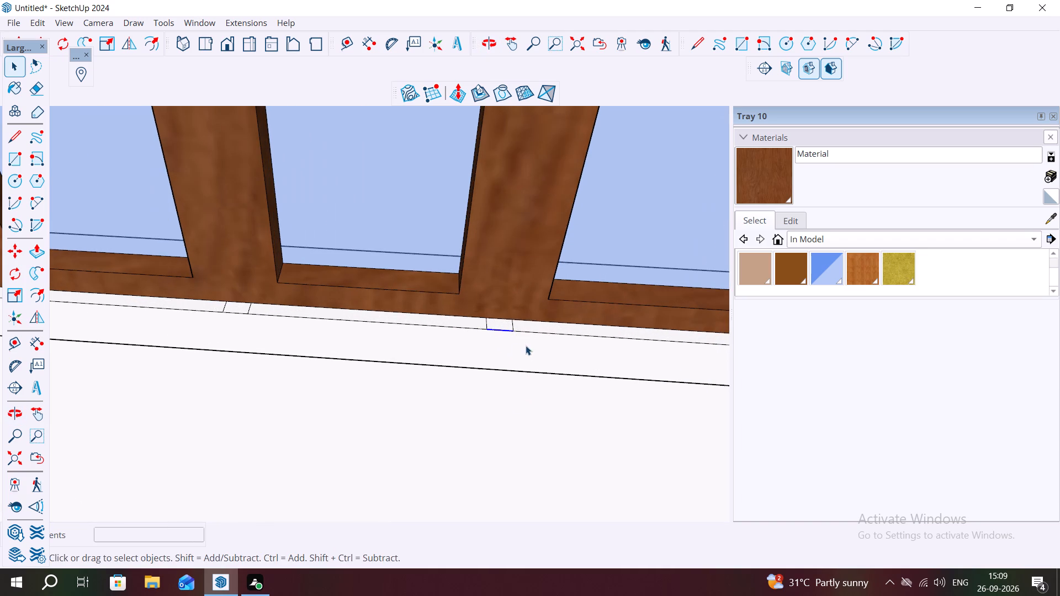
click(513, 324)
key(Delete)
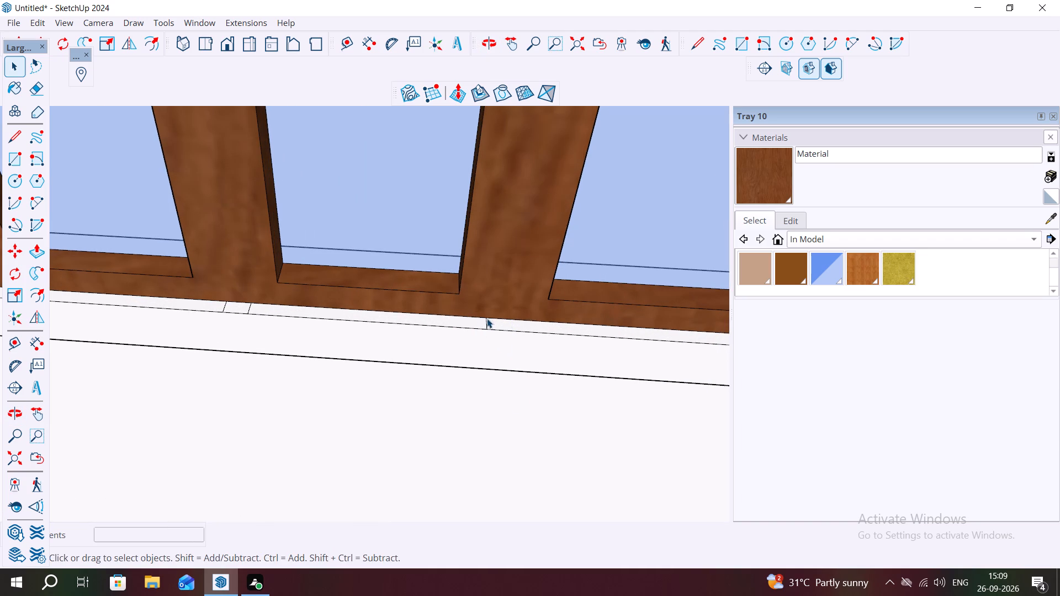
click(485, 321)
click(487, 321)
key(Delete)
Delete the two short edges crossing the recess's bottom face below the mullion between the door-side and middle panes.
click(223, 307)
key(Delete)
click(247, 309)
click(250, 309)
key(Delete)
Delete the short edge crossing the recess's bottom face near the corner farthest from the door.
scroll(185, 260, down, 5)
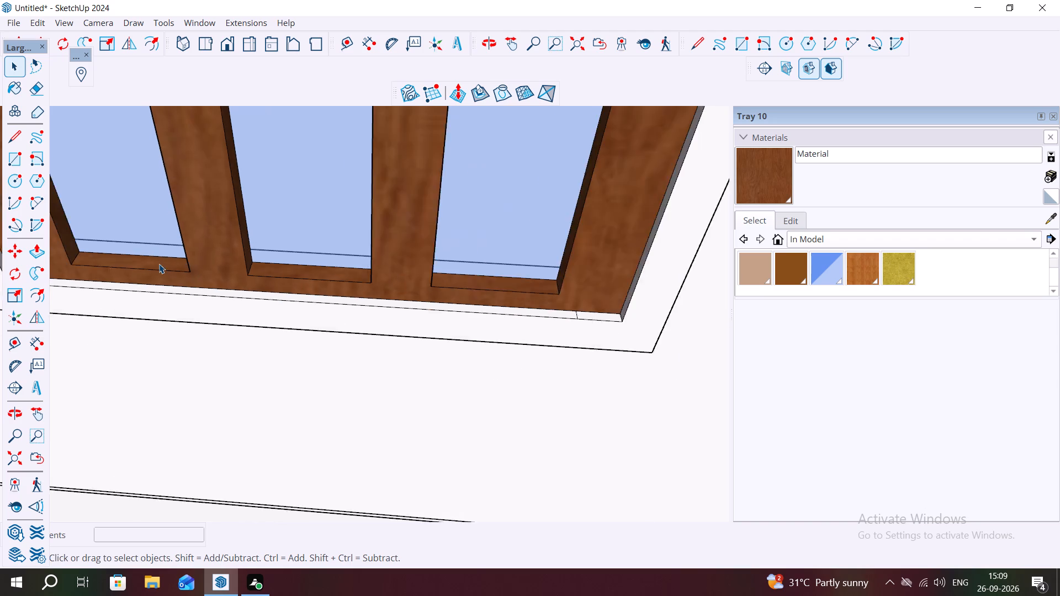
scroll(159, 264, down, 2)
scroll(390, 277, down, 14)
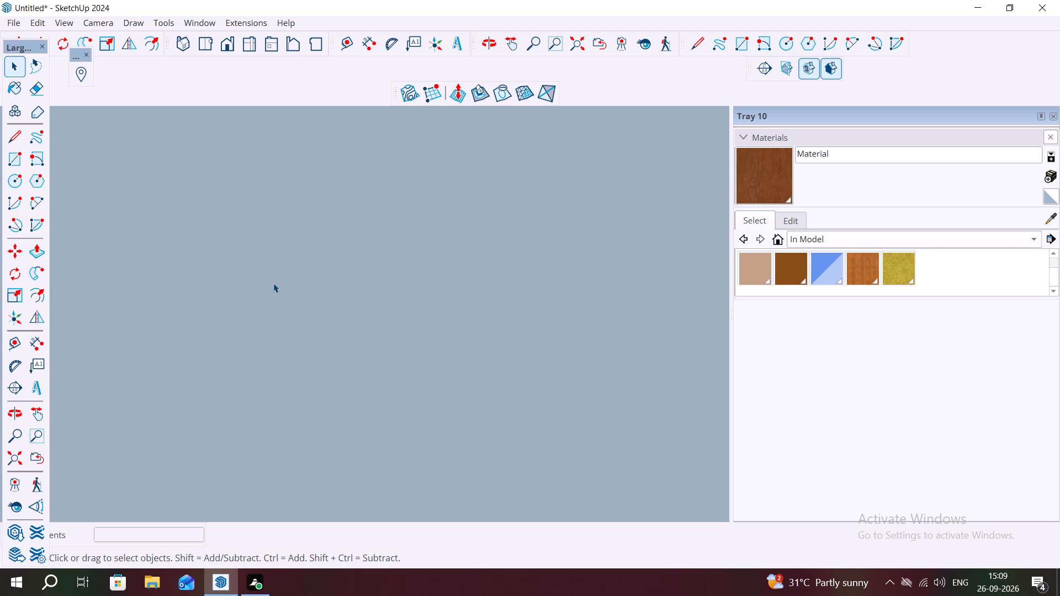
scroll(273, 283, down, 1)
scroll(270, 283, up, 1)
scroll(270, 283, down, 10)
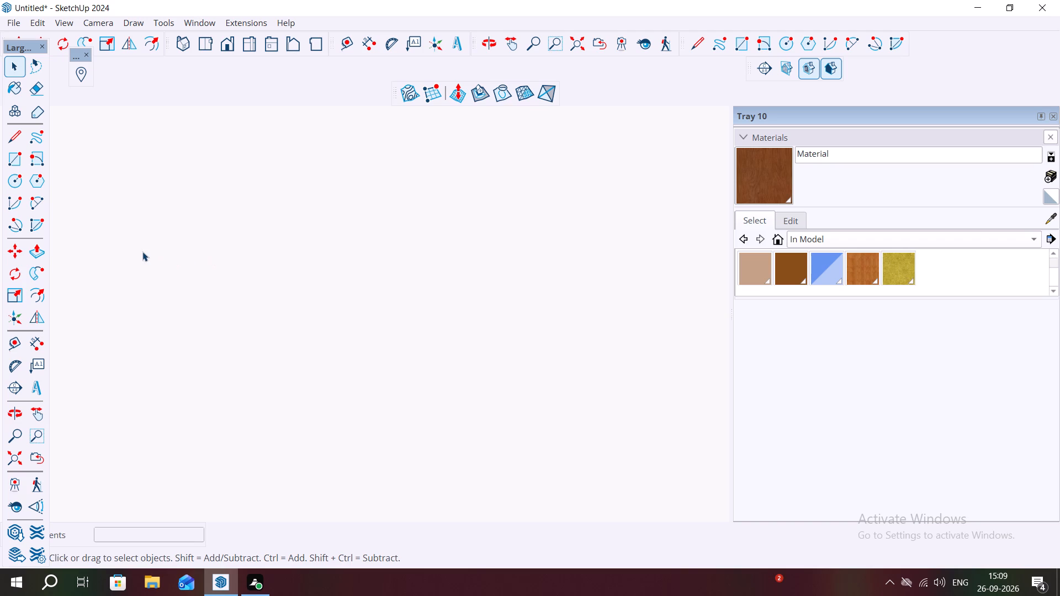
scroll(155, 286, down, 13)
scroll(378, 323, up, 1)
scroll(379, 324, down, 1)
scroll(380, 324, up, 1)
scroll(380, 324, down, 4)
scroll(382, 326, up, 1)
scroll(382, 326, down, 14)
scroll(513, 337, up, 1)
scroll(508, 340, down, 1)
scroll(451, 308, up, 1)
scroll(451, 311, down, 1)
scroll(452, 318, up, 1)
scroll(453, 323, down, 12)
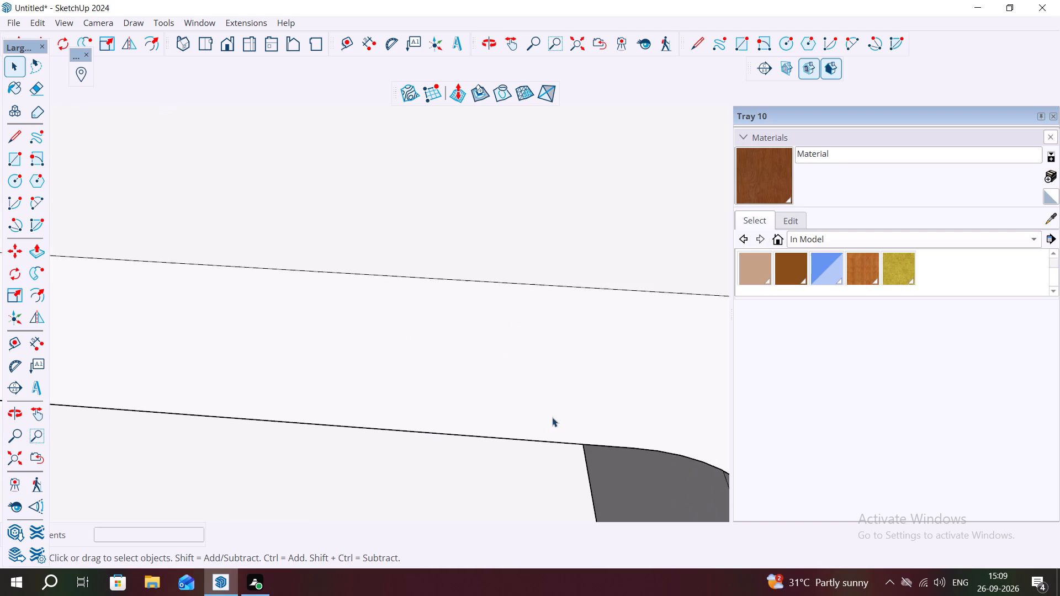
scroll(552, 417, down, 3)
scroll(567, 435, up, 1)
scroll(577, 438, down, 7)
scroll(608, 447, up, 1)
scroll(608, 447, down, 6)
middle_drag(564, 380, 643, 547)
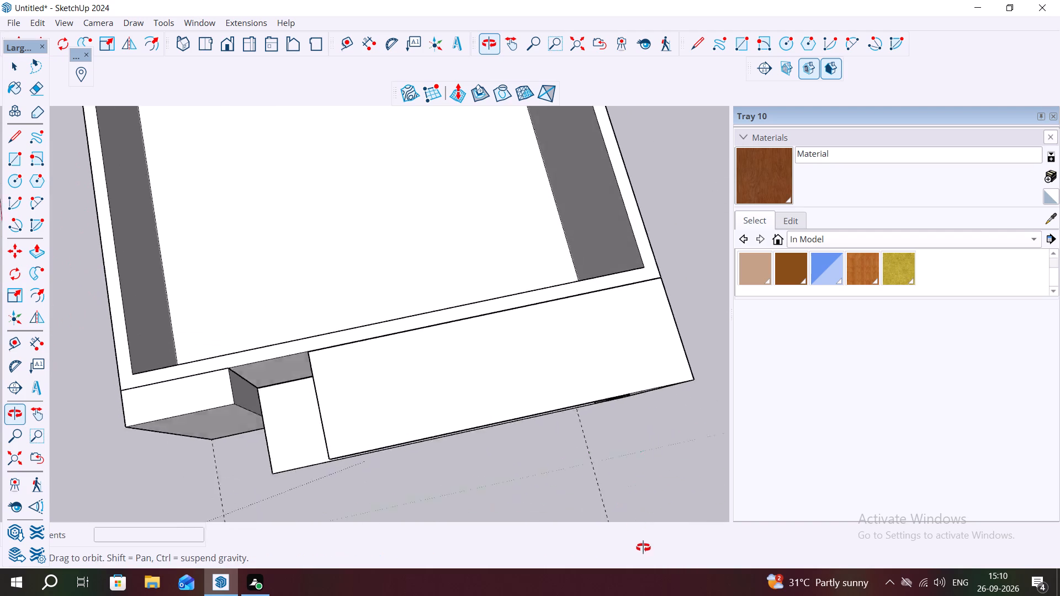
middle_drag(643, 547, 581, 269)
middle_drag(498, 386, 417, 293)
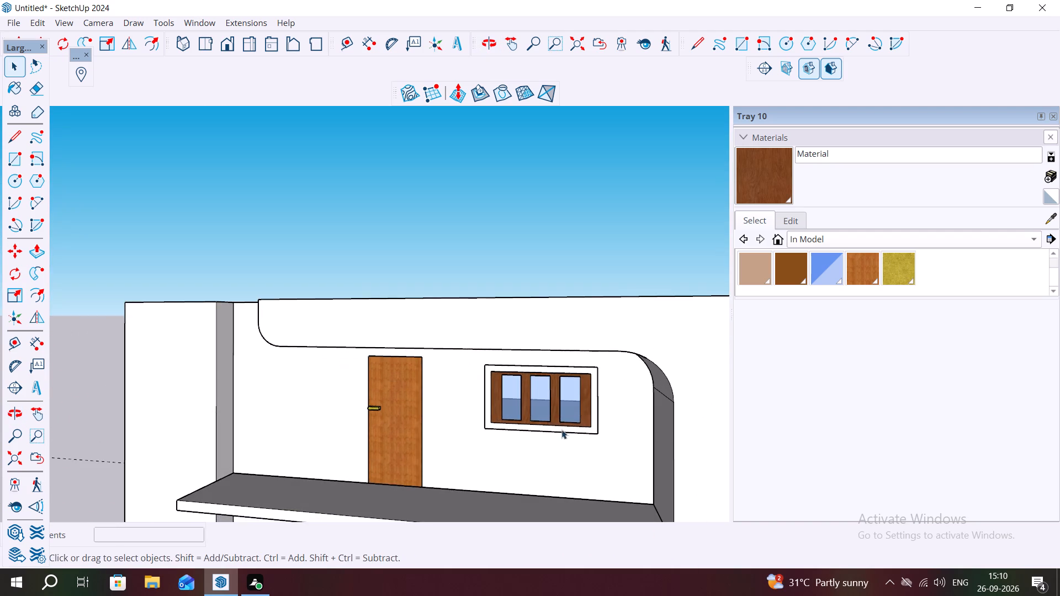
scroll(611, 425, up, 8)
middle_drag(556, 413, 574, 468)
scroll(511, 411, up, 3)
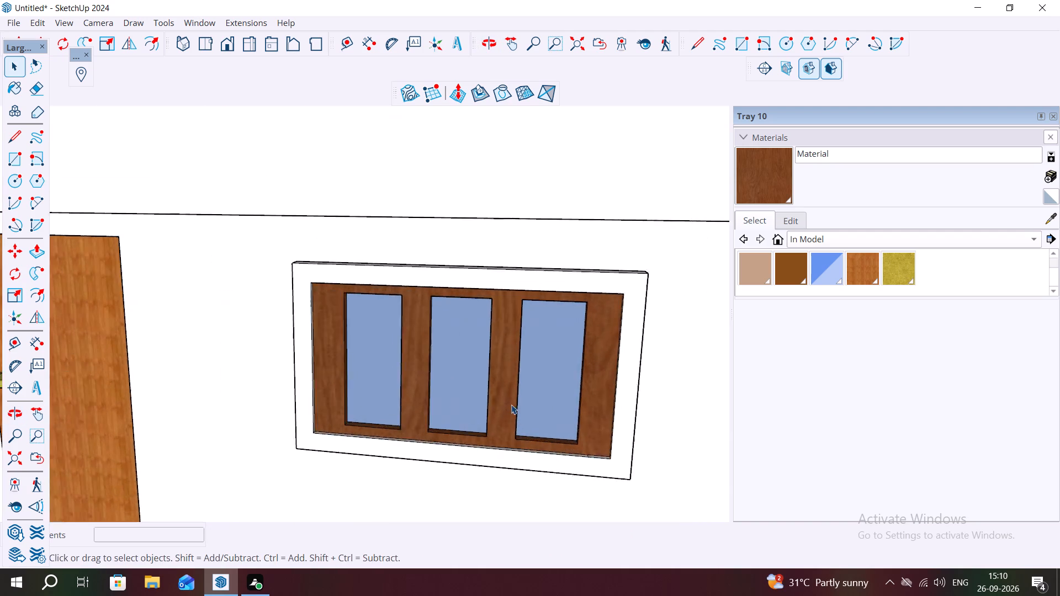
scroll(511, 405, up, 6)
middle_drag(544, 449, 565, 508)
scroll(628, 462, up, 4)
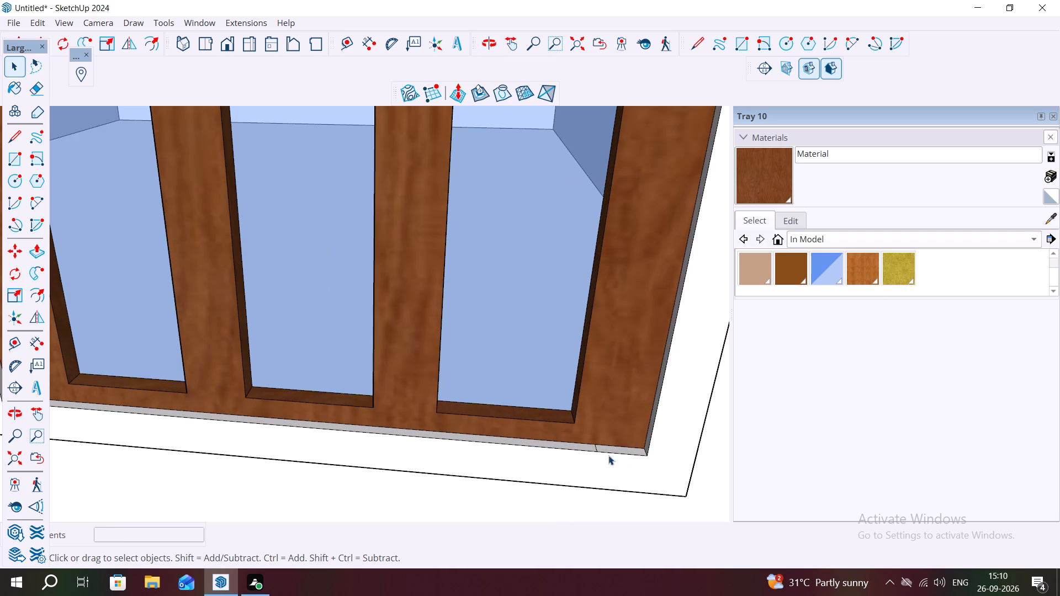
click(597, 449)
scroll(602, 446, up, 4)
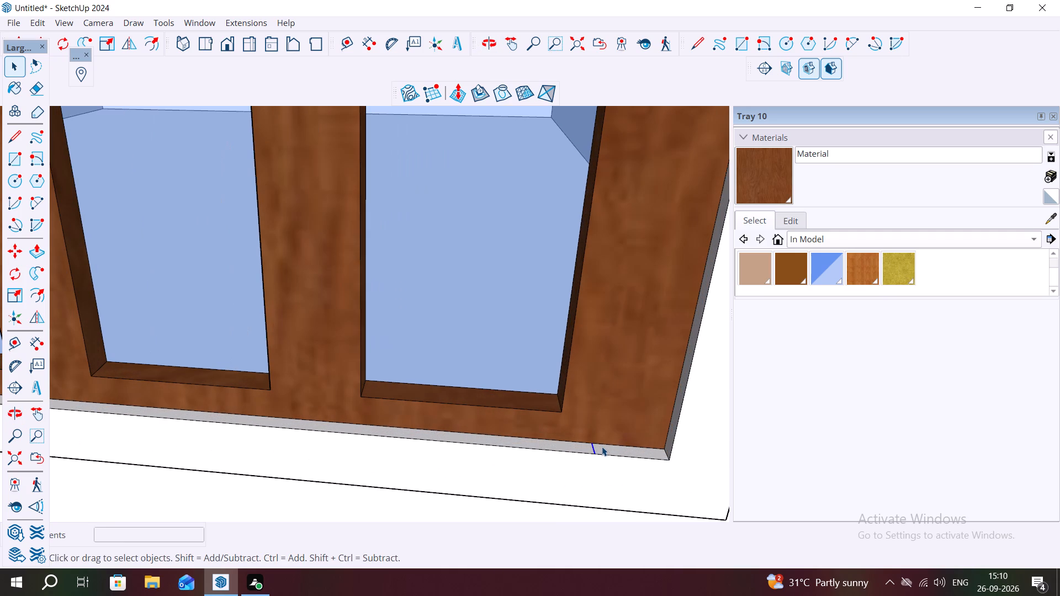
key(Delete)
Undo the balcony window's edge clean-up, materials, pane openings and recess depth, back to its two plain nested rectangular outlines.
scroll(480, 446, down, 4)
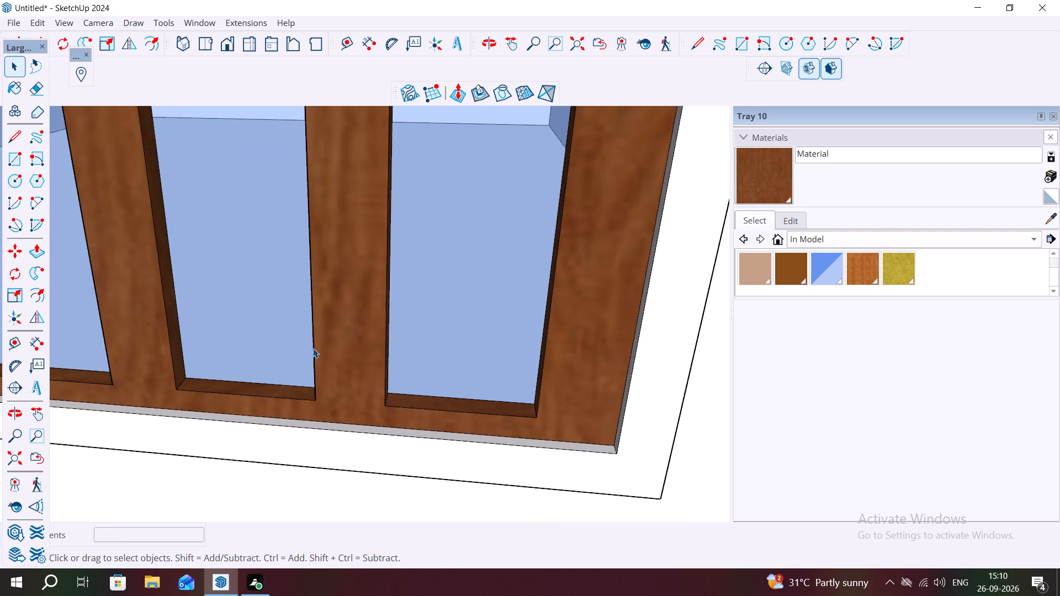
scroll(313, 348, down, 2)
scroll(358, 354, down, 8)
middle_drag(421, 347, 467, 292)
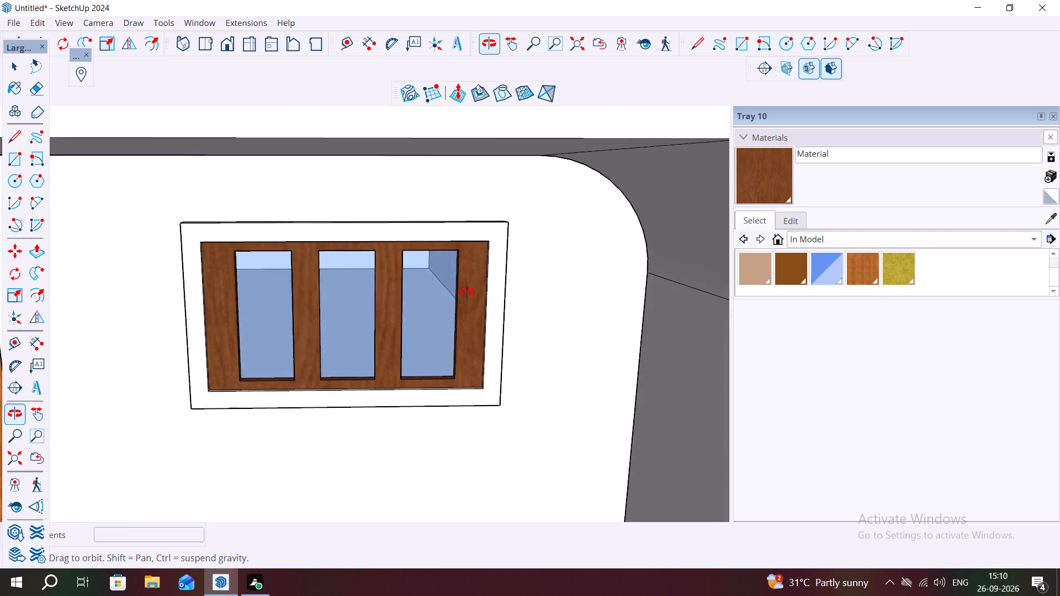
middle_drag(467, 292, 521, 261)
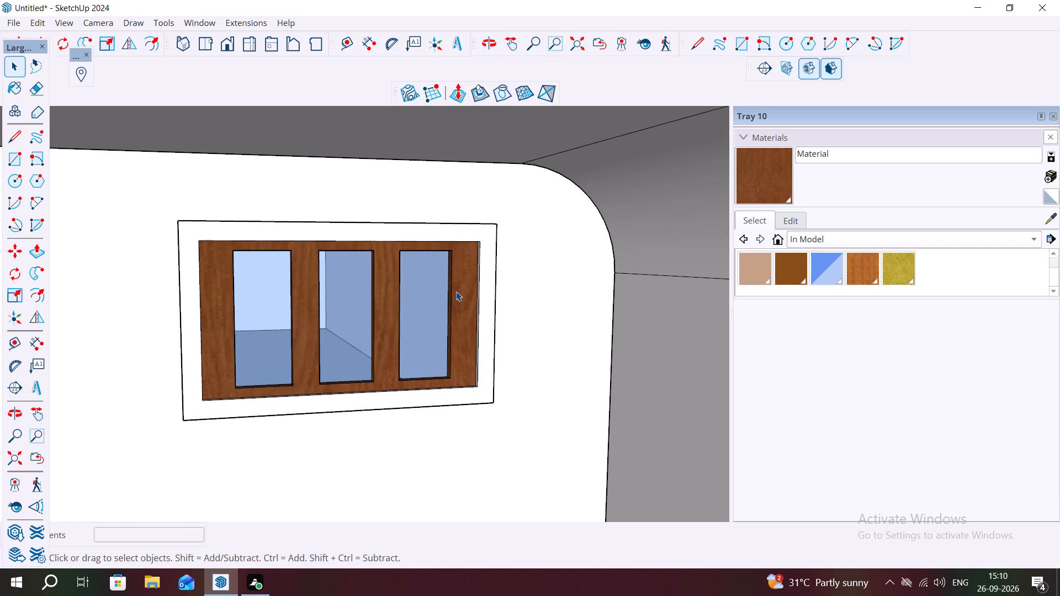
key(ctrl+z)
key(ctrl+z)
key(ctrl+z)
key(ctrl+z)
key(ctrl+z)
key(ctrl+z)
key(ctrl+z)
key(ctrl+z)
key(ctrl+z)
key(ctrl+z)
key(ctrl+z)
key(ctrl+z)
key(ctrl+z)
key(ctrl+z)
key(ctrl+z)
key(ctrl+z)
key(ctrl+z)
key(ctrl+z)
key(ctrl+z)
key(ctrl+z)
key(ctrl+z)
key(ctrl+z)
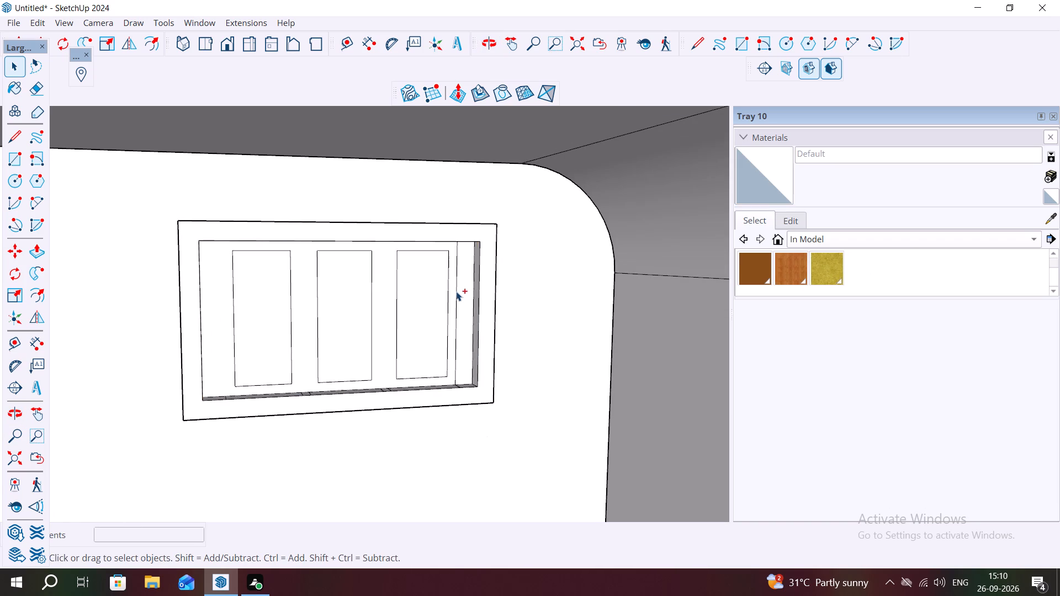
key(ctrl+z)
text(ZZ)
key(ctrl+z)
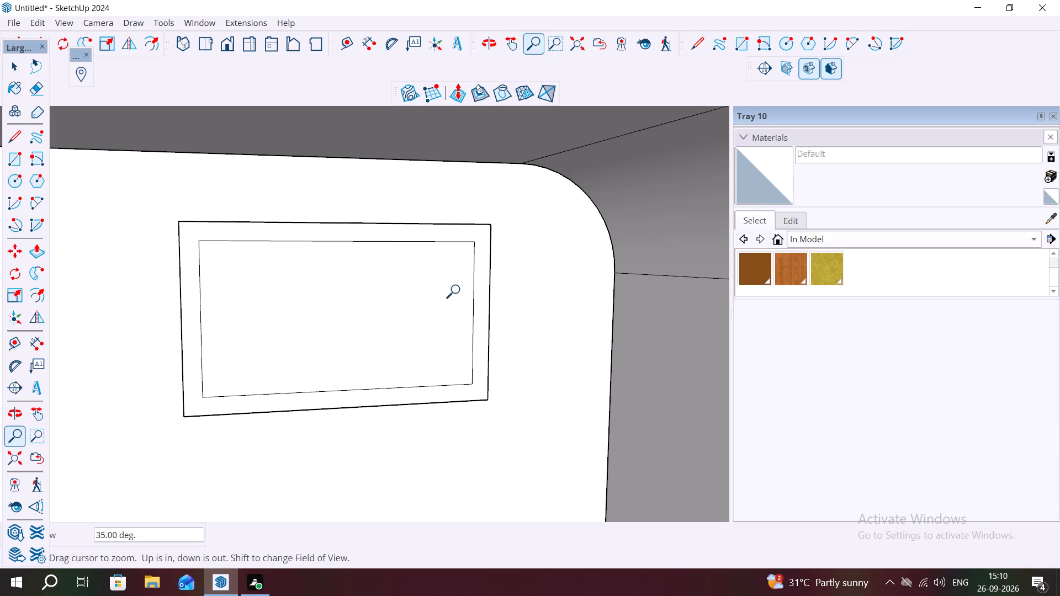
Draw a narrow pane rectangle about 7 5/8" by 2' 4 1/8" inside the inner outline, at the end farthest from the rounded wall corner.
click(14, 155)
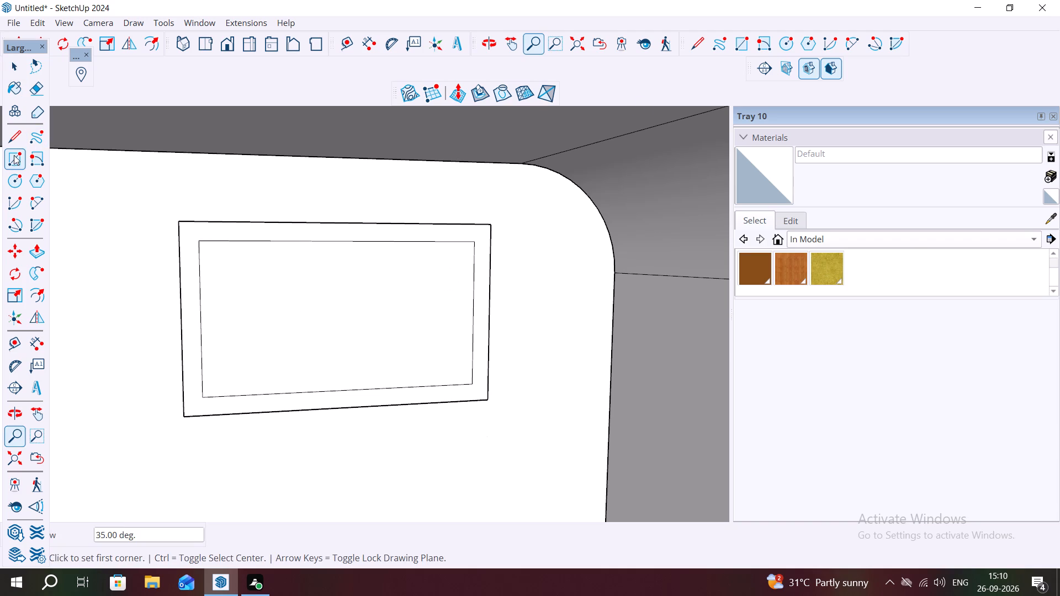
click(209, 249)
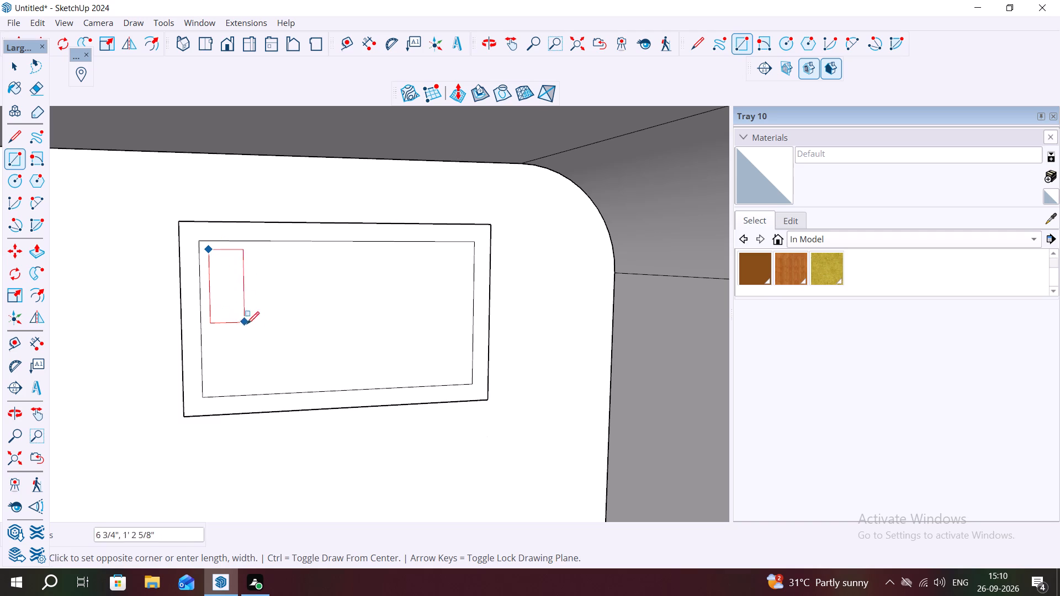
click(250, 386)
key(Escape)
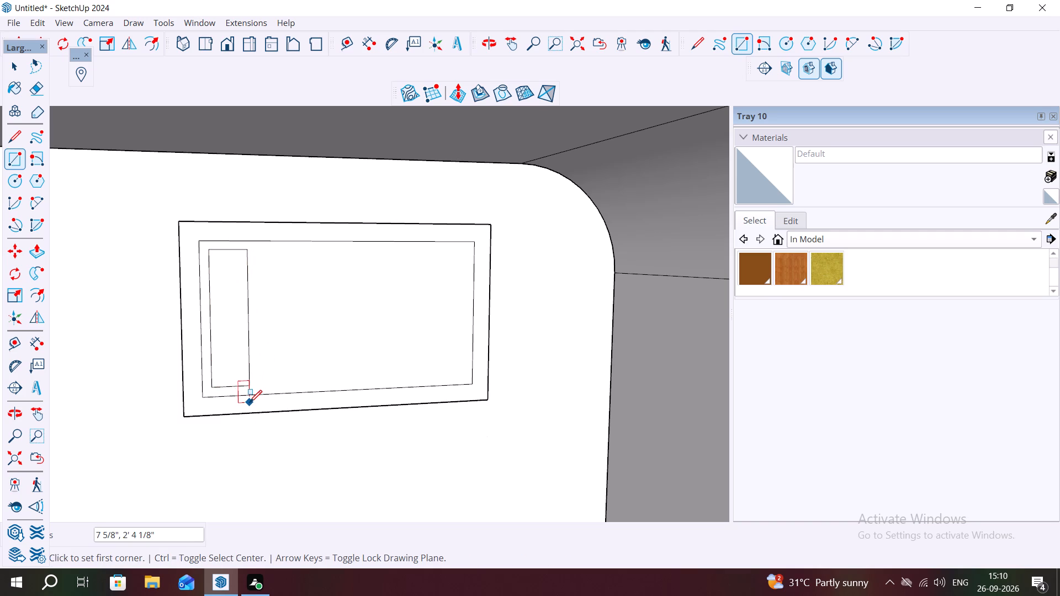
Copy the narrow pane about 3' 11 7/16" along the window to the end nearest the rounded wall corner.
key(m)
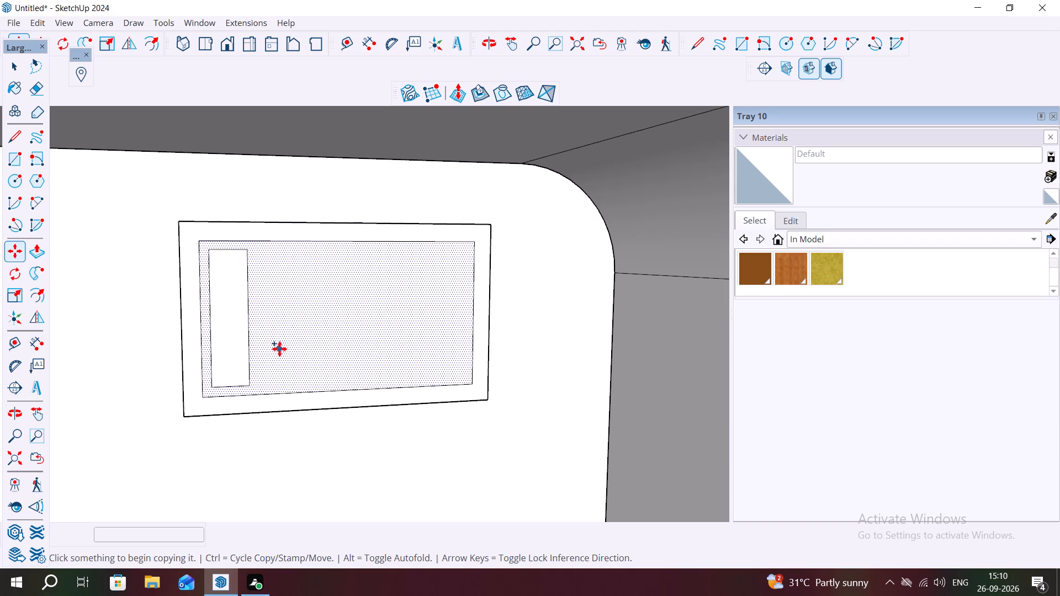
key(Escape)
key(space)
double_click(232, 349)
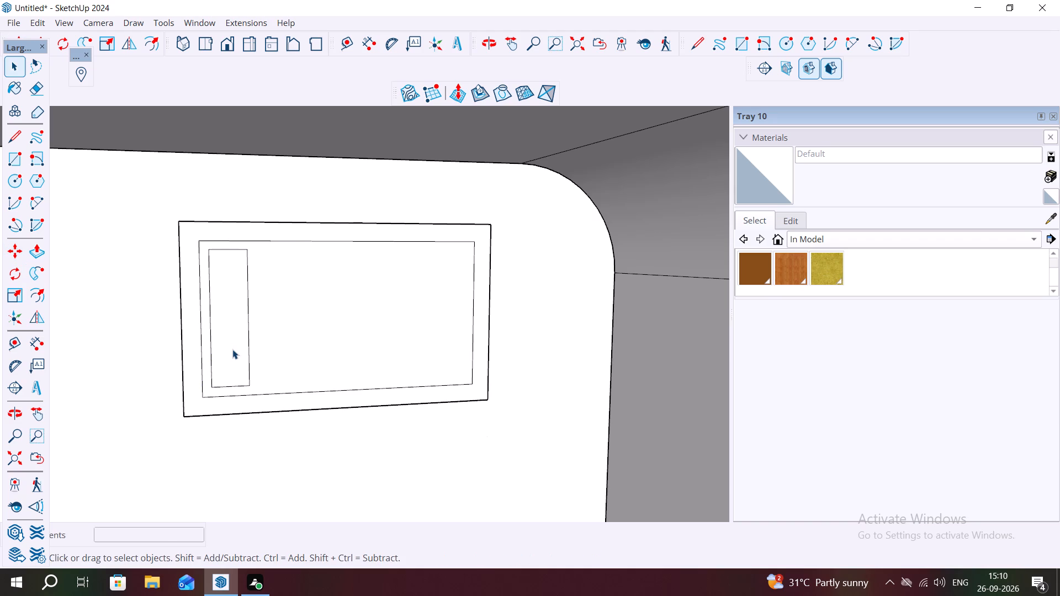
key(m)
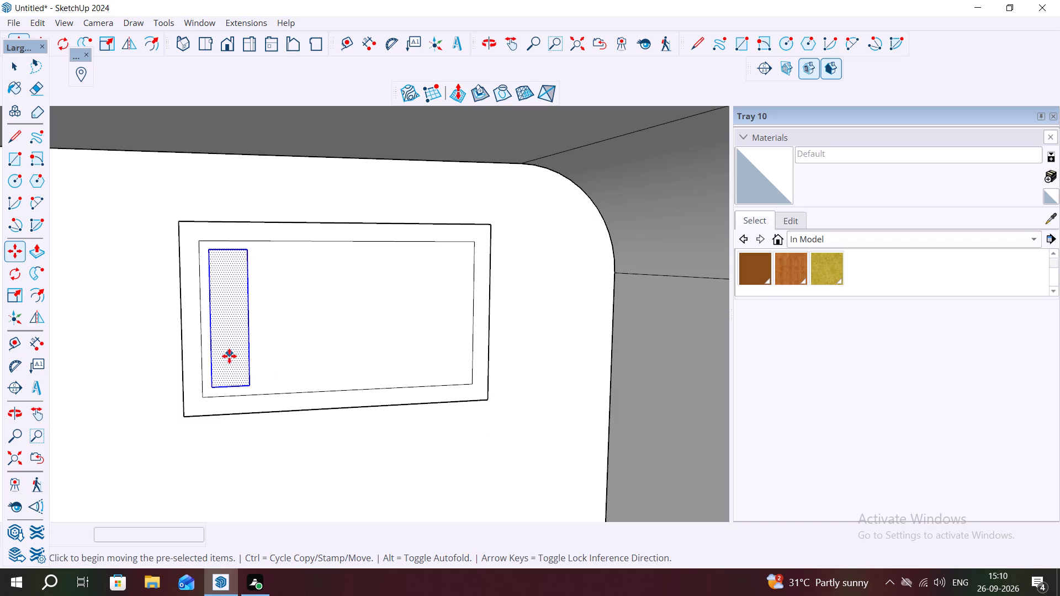
click(250, 383)
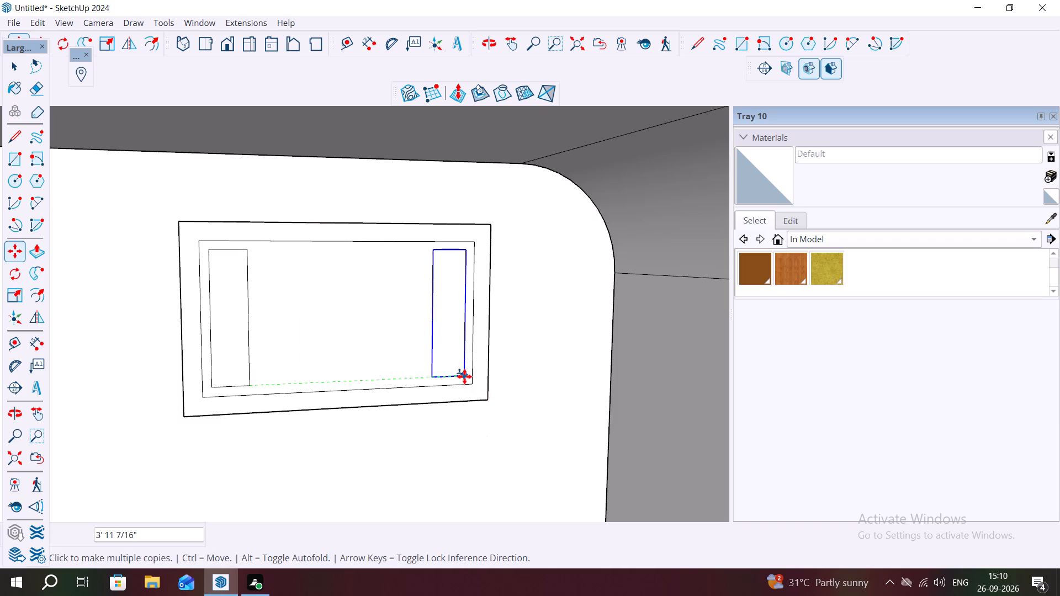
click(464, 376)
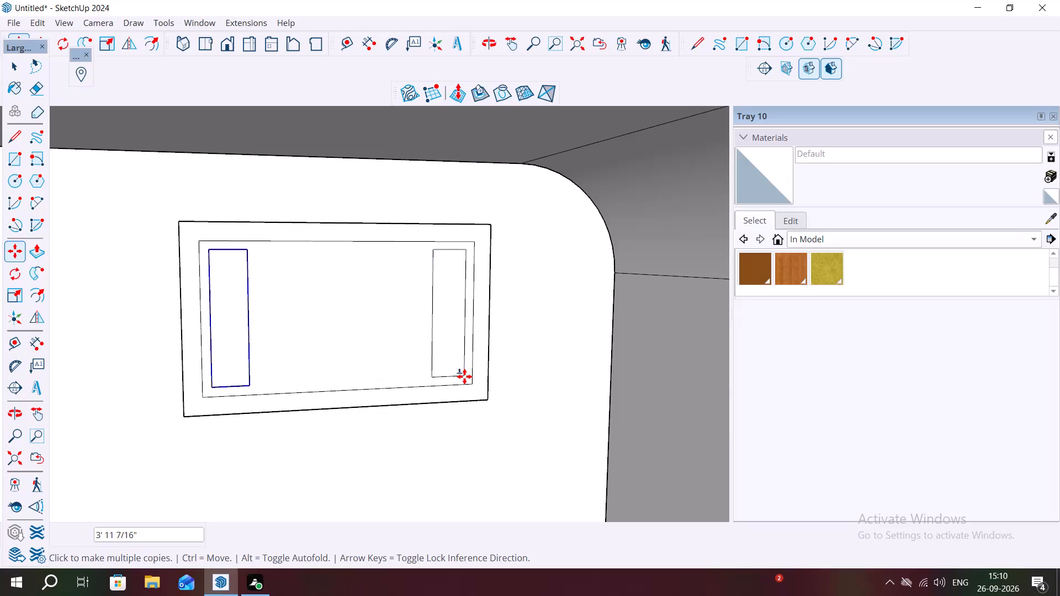
key(Escape)
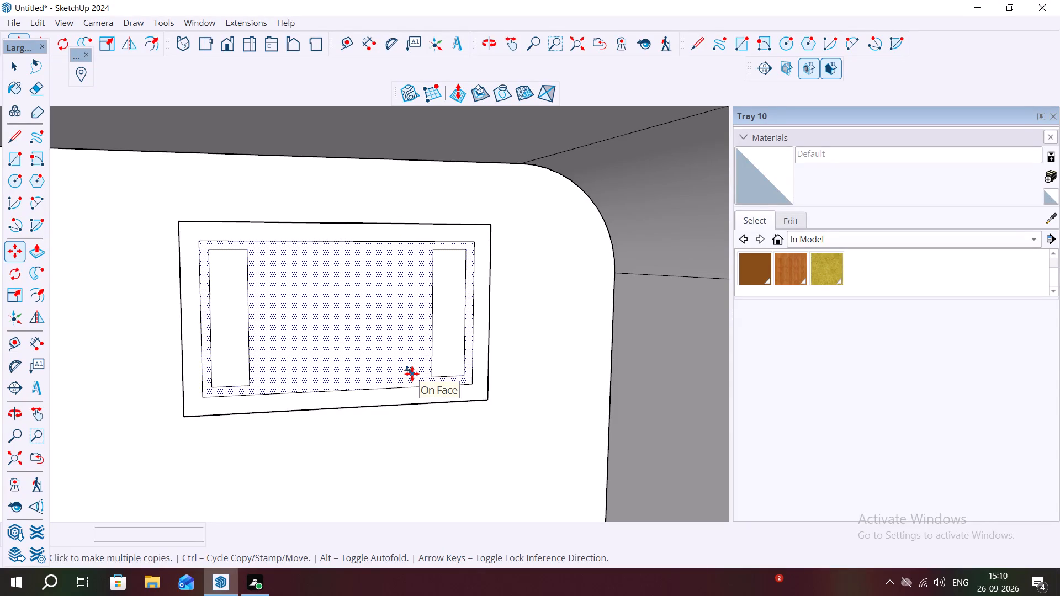
Draw a wide pane rectangle about 1' 5" by 2' 3 1/2" beside the original narrow pane.
text(REC)
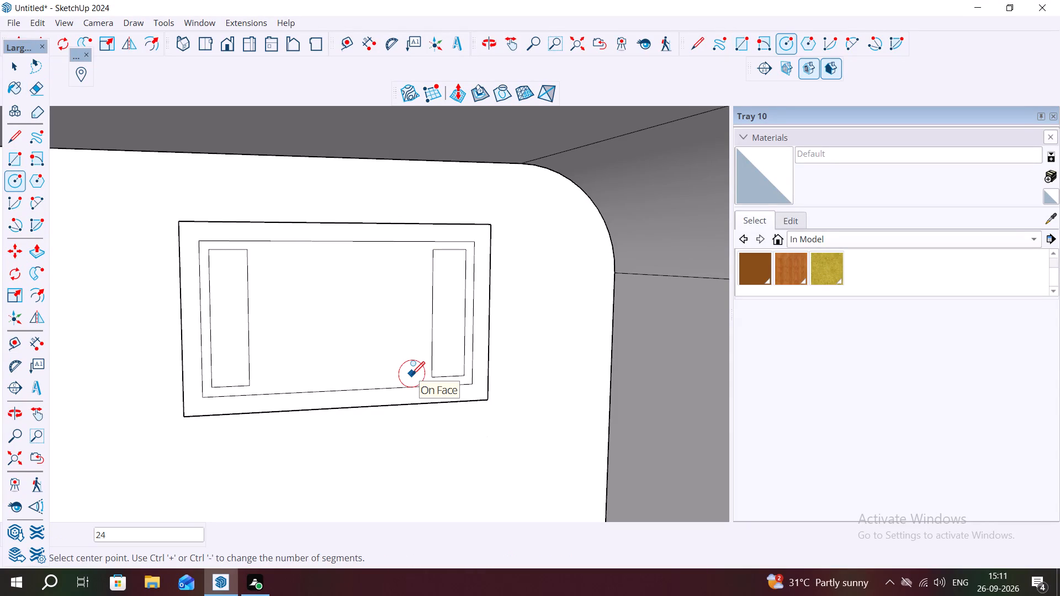
key(Escape)
key(r)
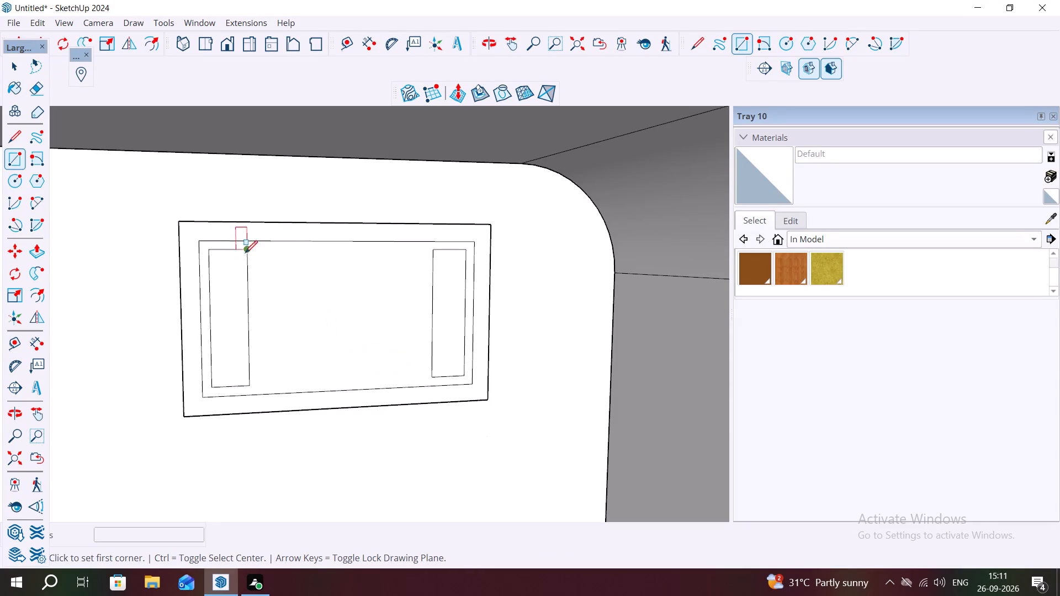
click(259, 252)
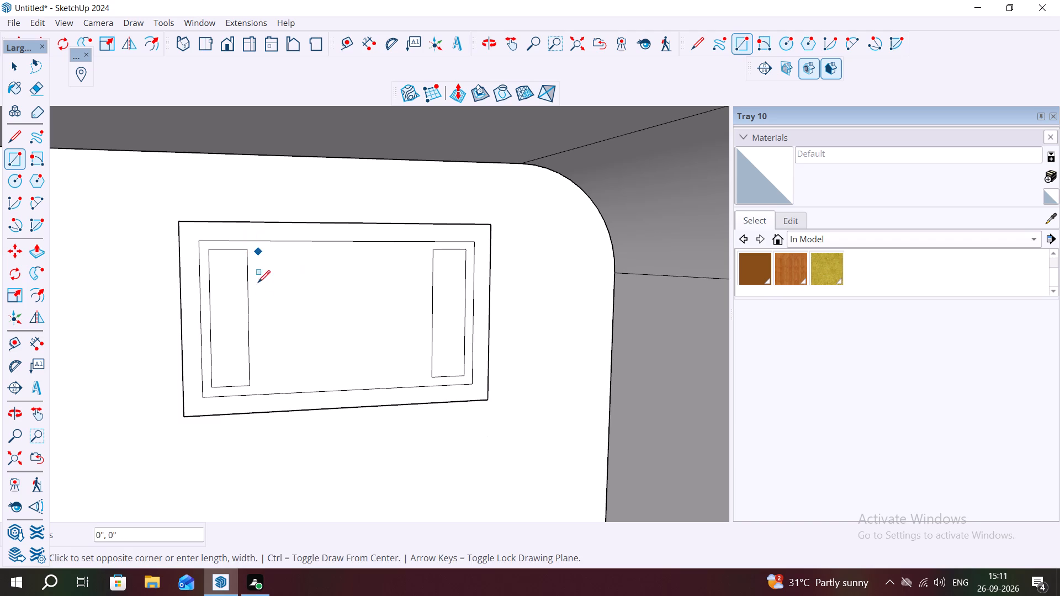
click(341, 382)
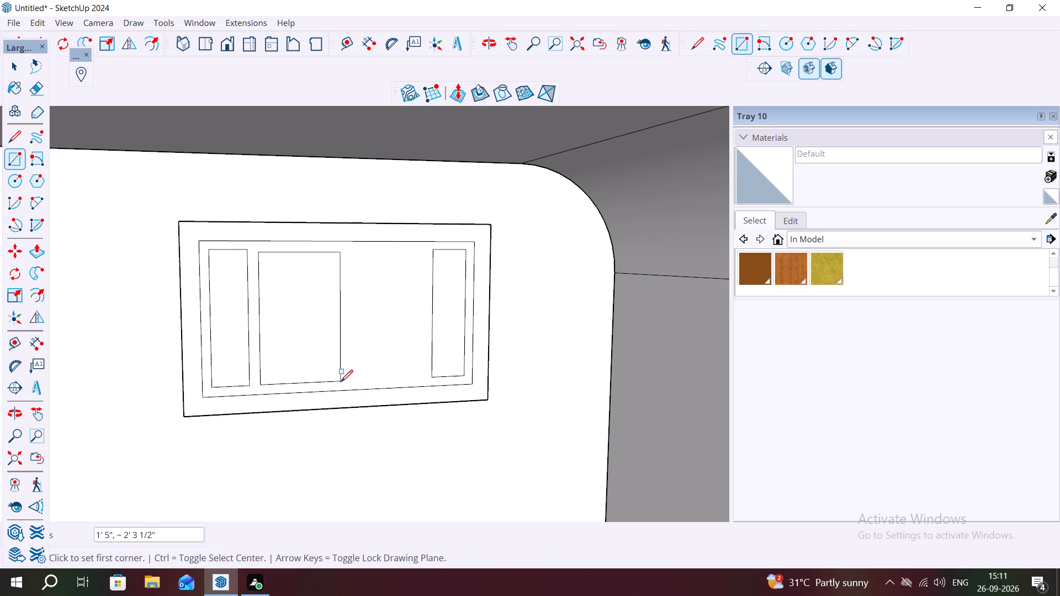
Copy the wide pane about 1' 7 1/16" into the remaining space before the second narrow pane.
key(space)
double_click(321, 345)
key(m)
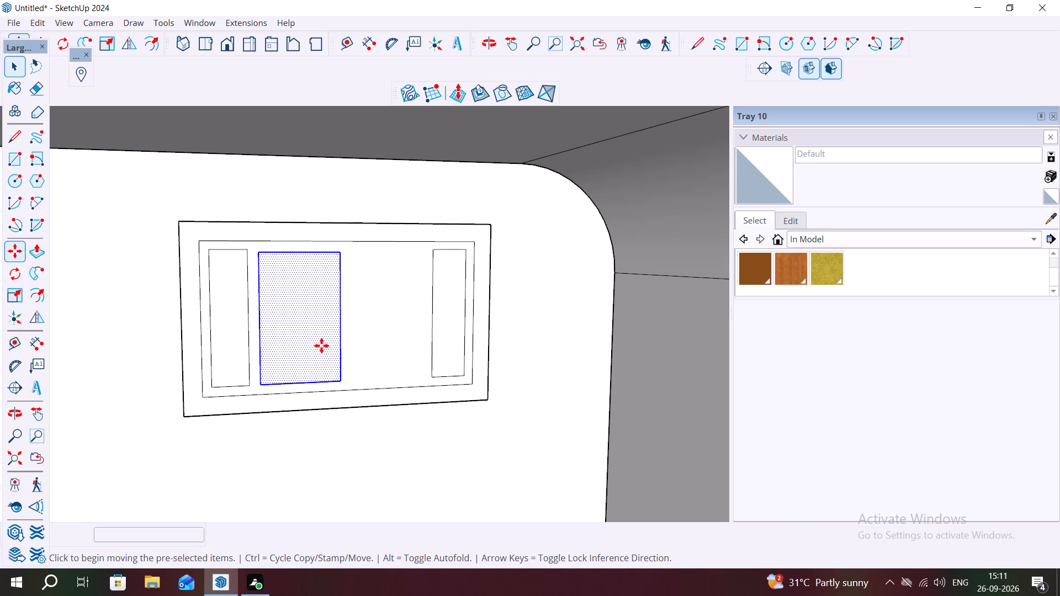
click(341, 379)
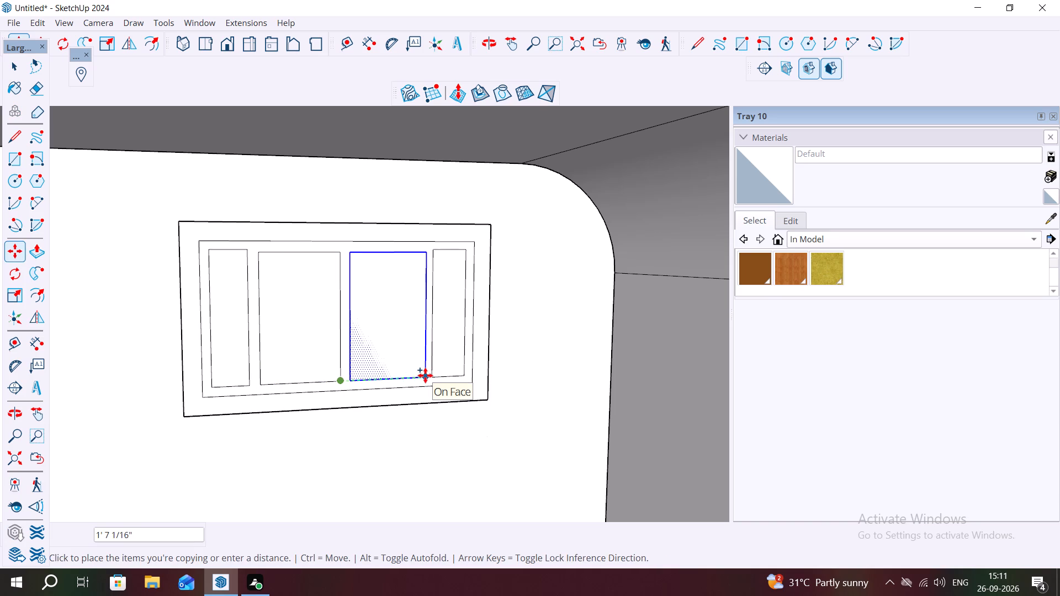
click(425, 375)
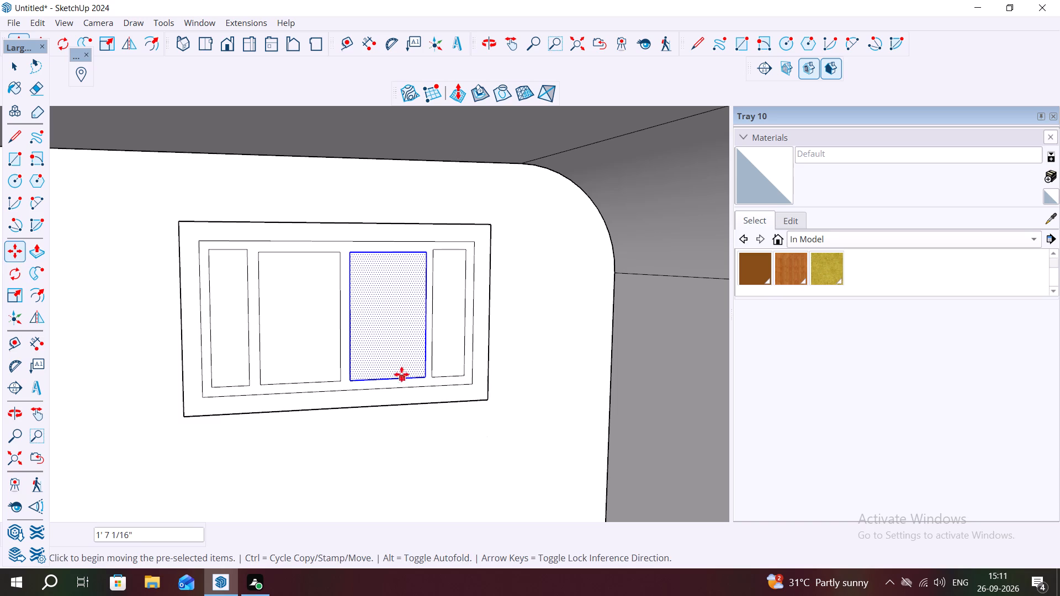
Pull the inner frame face around the four panes out 2" with Push/Pull.
key(space)
click(343, 380)
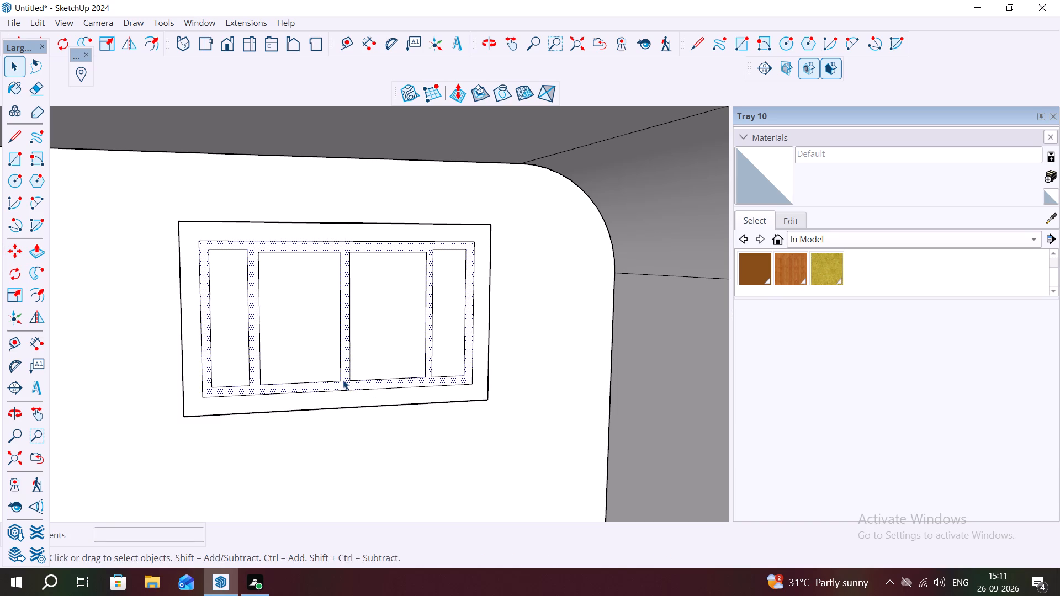
key(p)
click(343, 380)
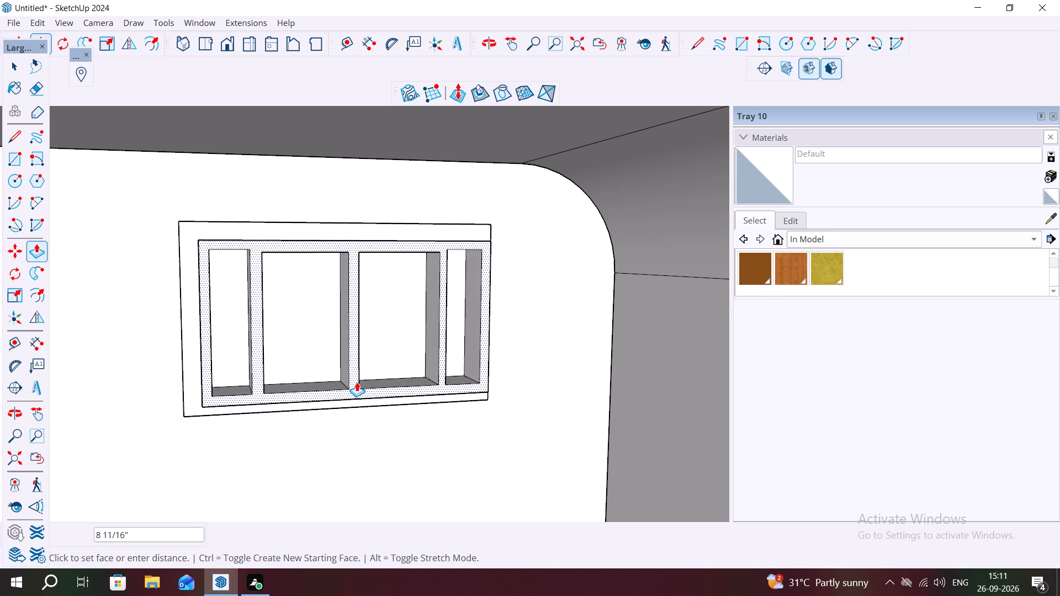
key(2)
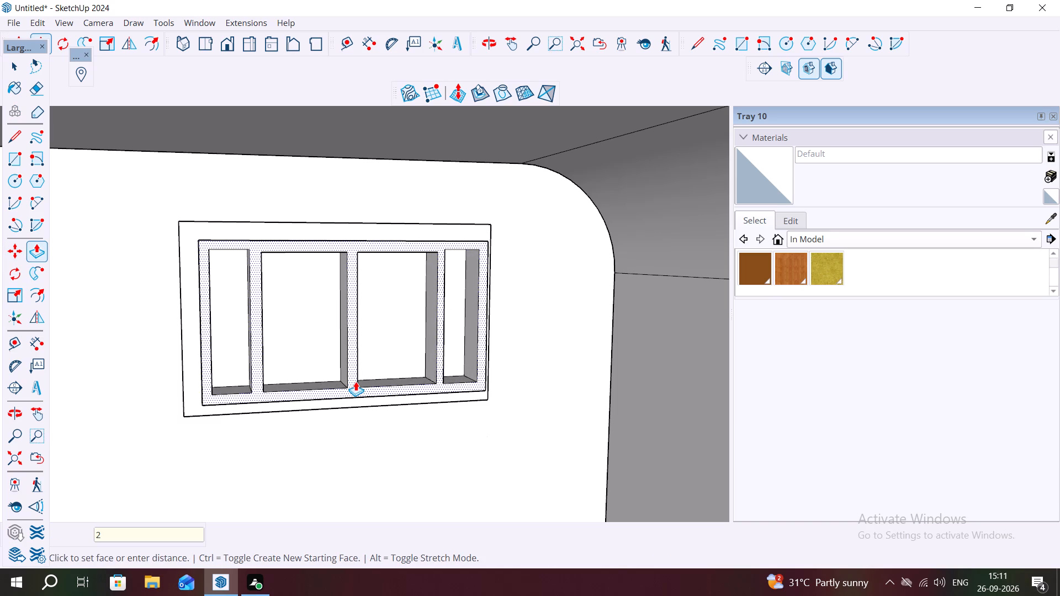
key(shift+quotedbl)
key(Return)
Try to pull the window's outer frame border out 4".
click(189, 393)
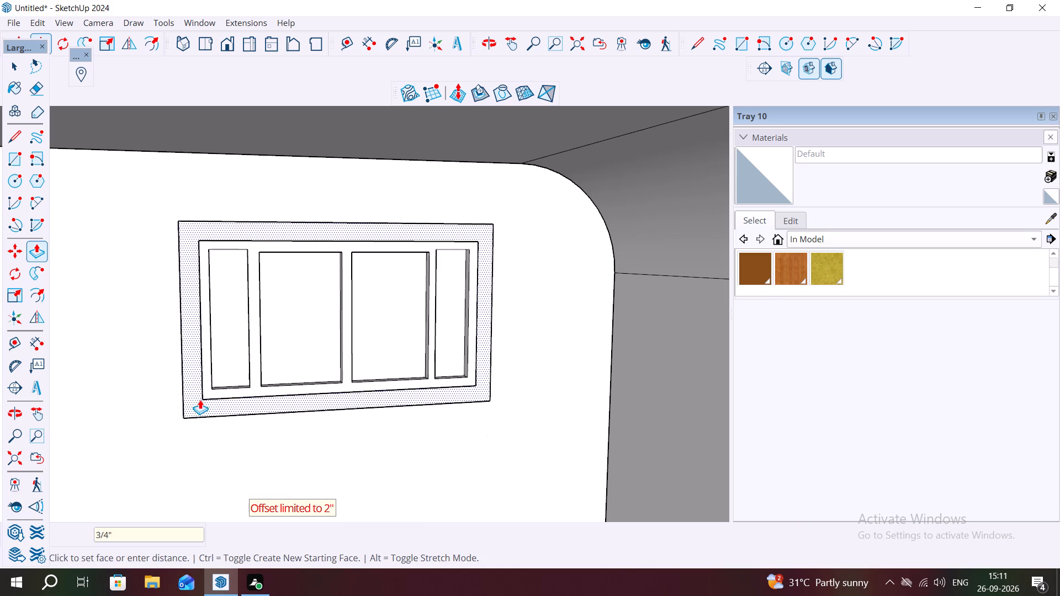
text(4")
key(Return)
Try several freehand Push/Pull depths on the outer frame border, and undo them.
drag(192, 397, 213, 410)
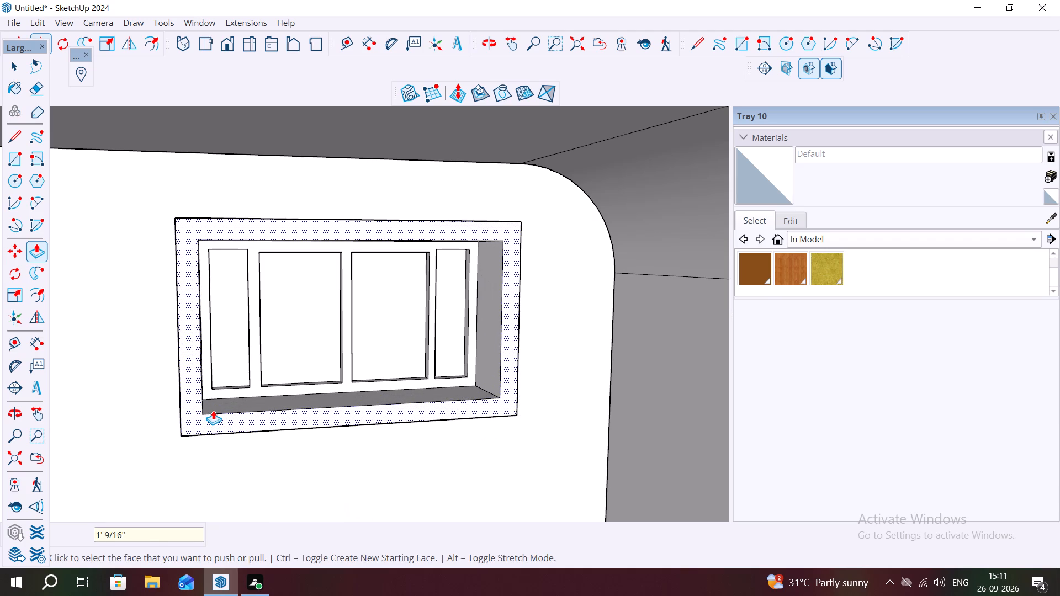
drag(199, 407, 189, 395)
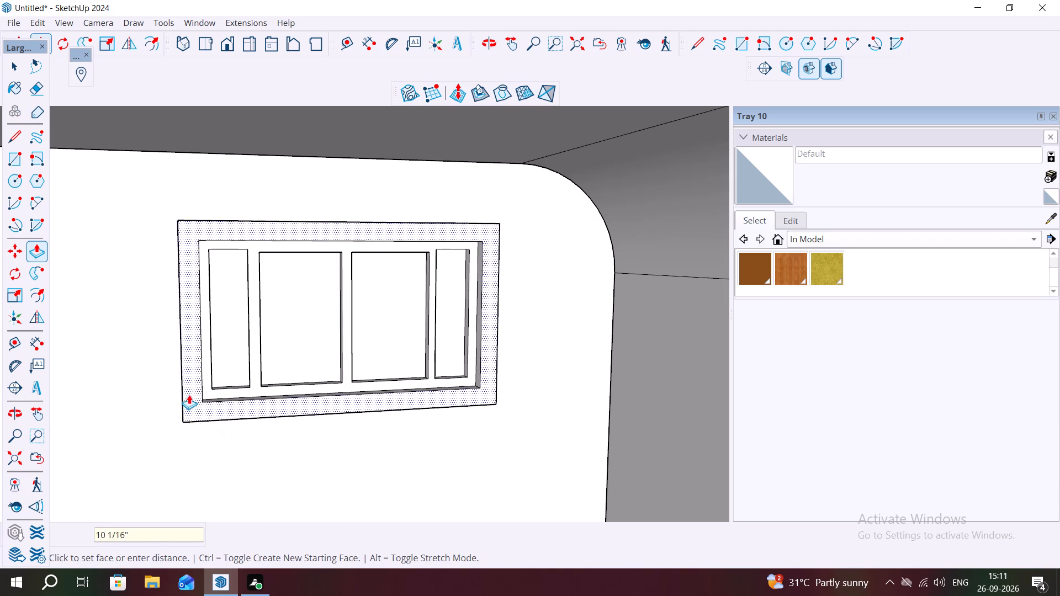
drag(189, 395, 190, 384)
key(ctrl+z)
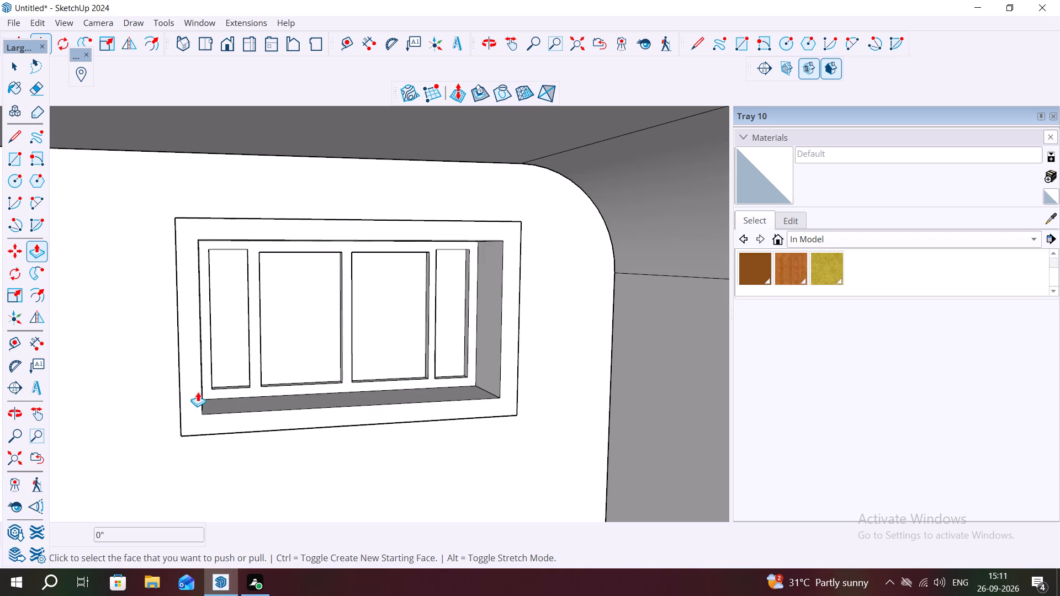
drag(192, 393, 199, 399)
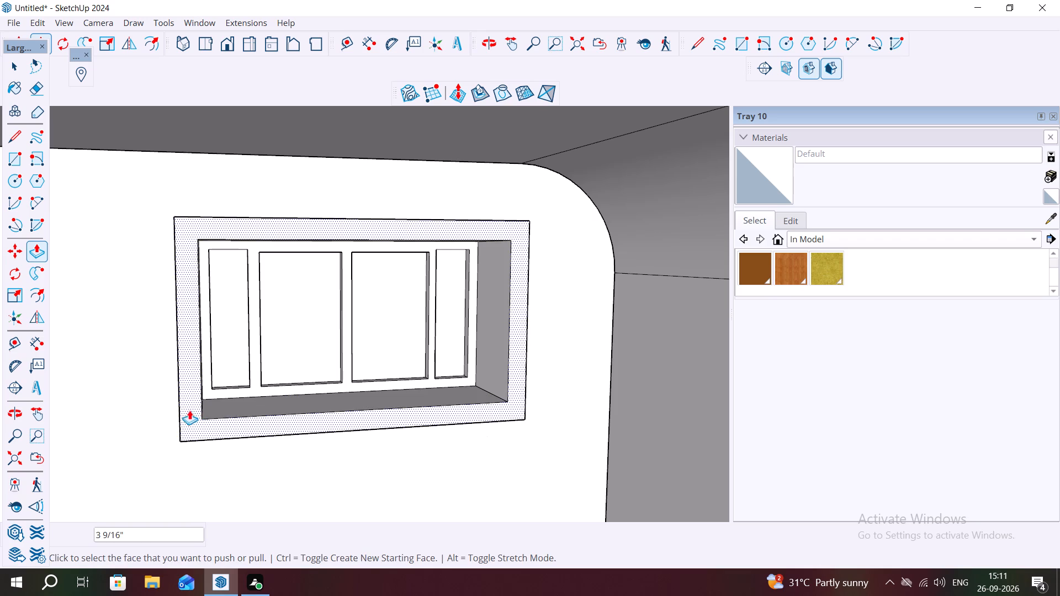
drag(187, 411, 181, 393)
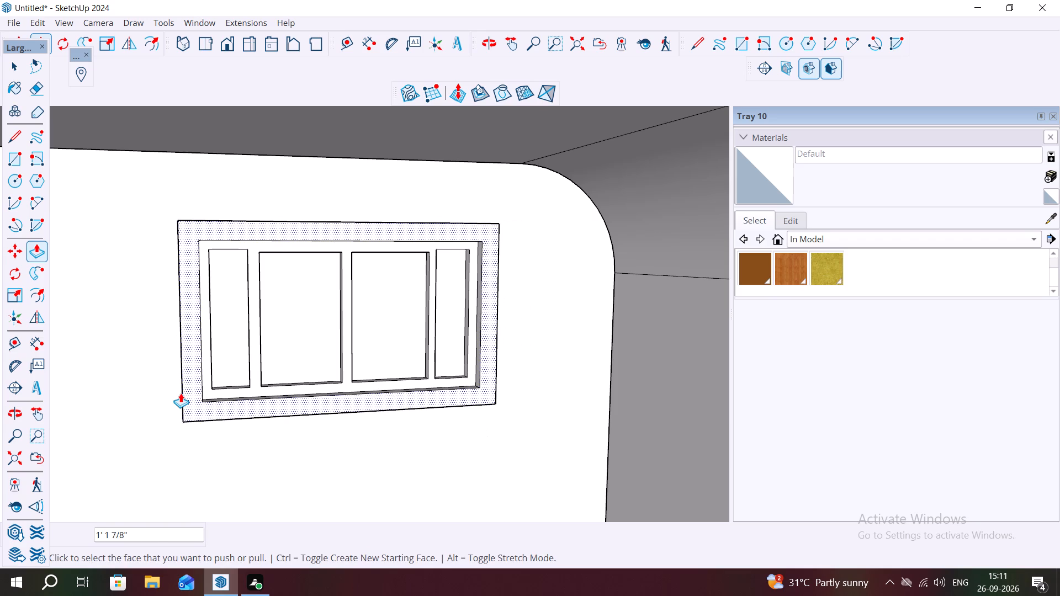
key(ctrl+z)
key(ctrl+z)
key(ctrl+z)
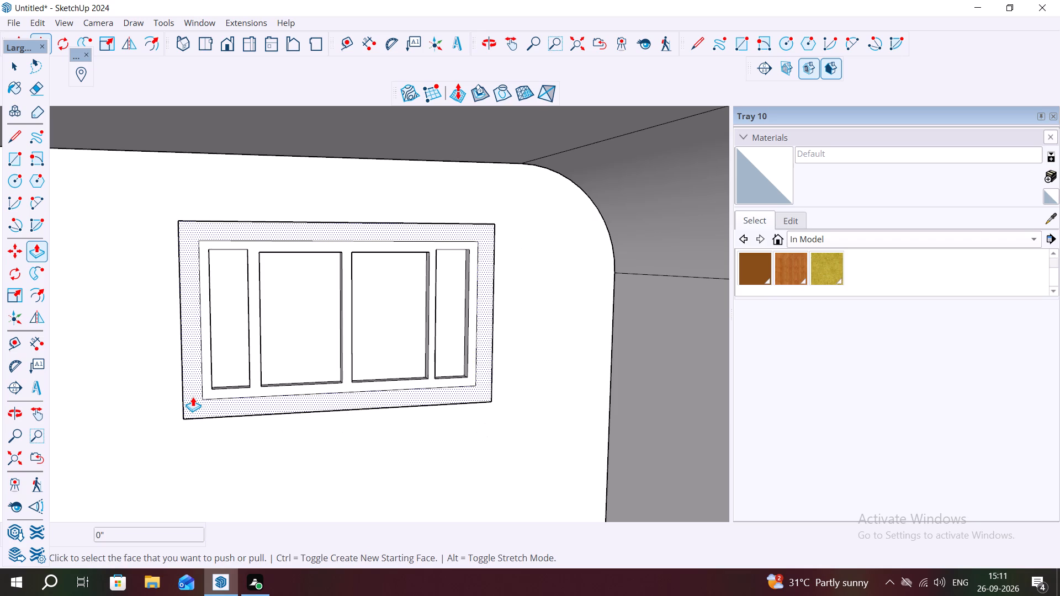
Pull the window's outer frame border out by 4".
text(4")
drag(194, 395, 205, 405)
text(4")
key(Return)
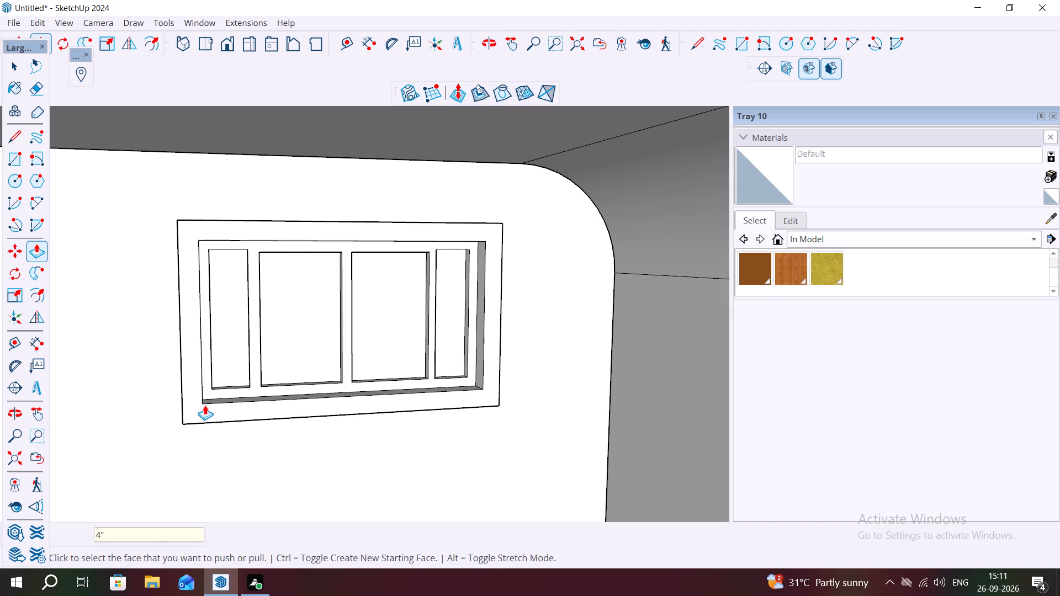
Paint the front face of the window's outer frame with the in-model dark brown material Teddy_HairLight.
middle_drag(195, 390, 127, 424)
key(space)
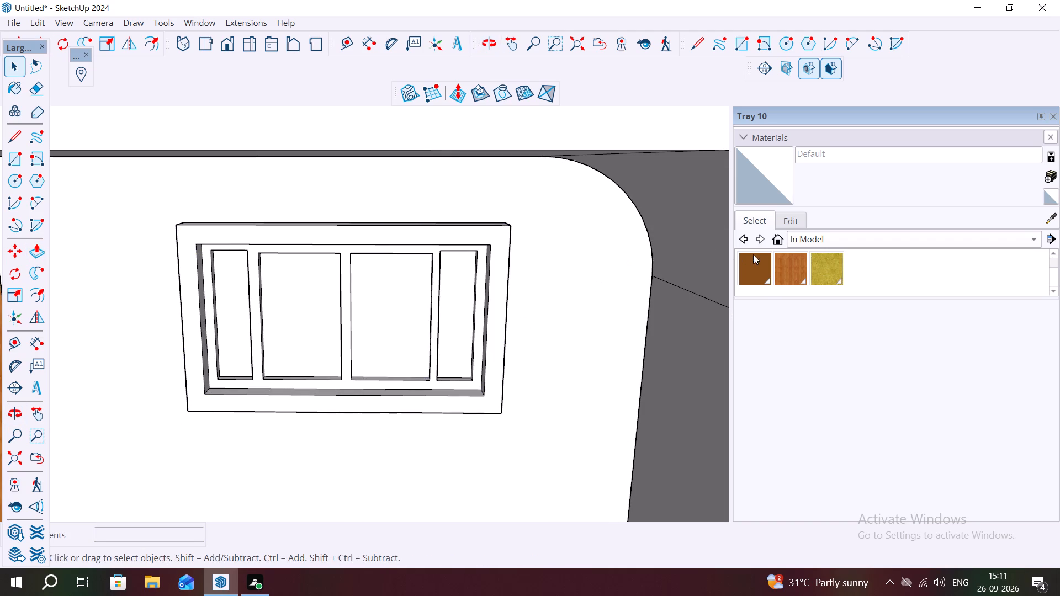
click(788, 264)
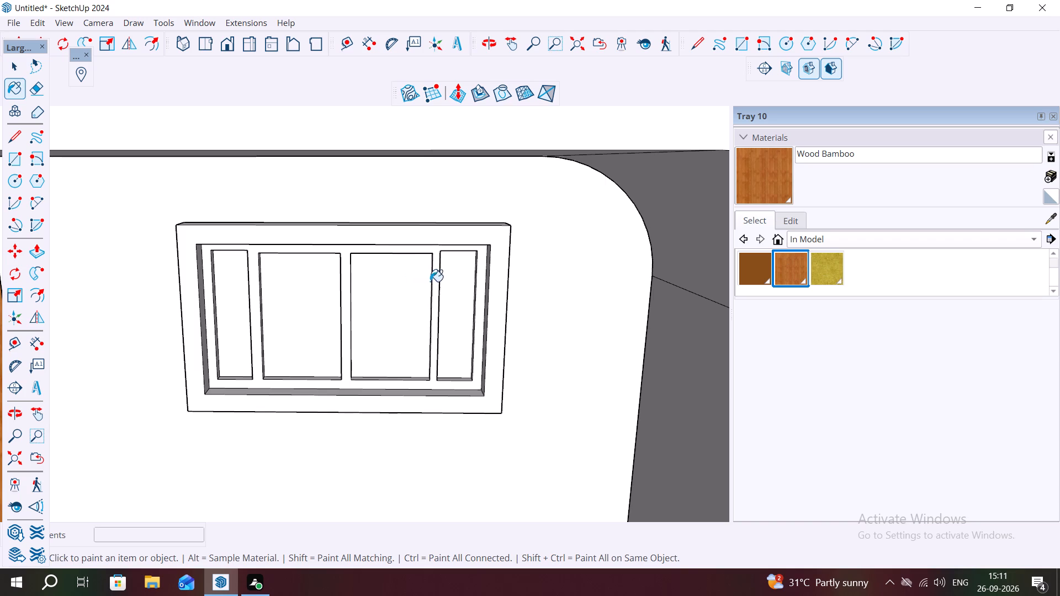
click(760, 259)
scroll(782, 259, down, 2)
scroll(799, 253, up, 6)
scroll(836, 262, down, 2)
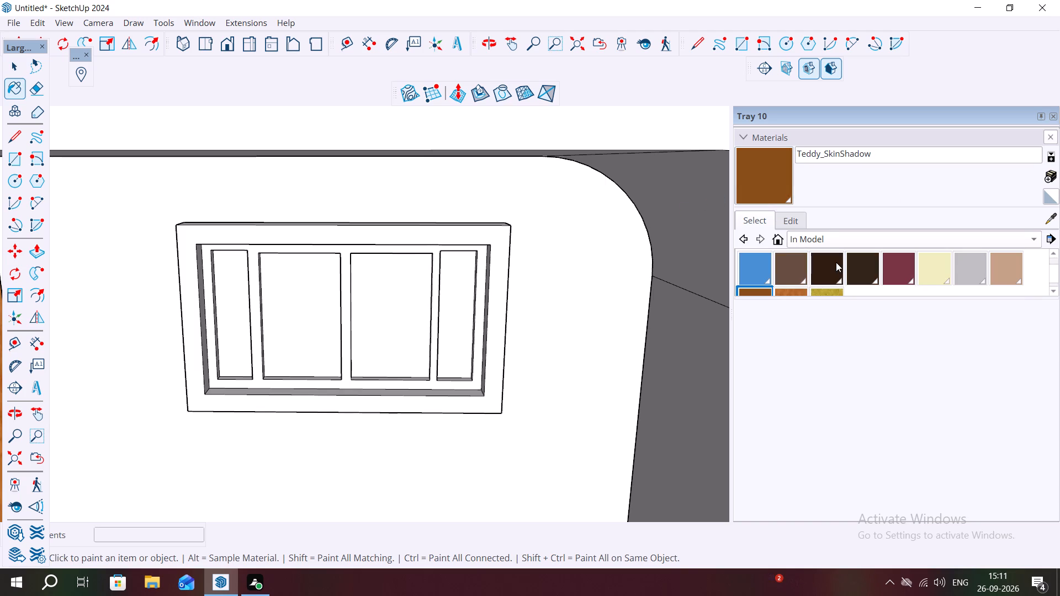
click(868, 263)
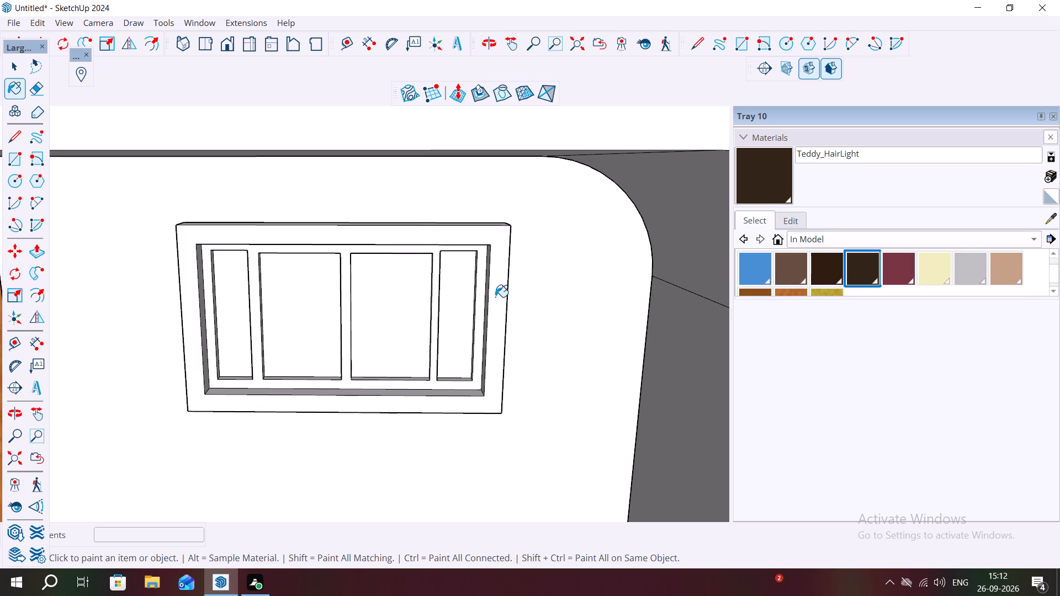
click(499, 297)
Paint the outer frame's inner bottom face and the inner side face farthest from the rounded wall corner with Teddy_HairLight.
scroll(215, 365, up, 4)
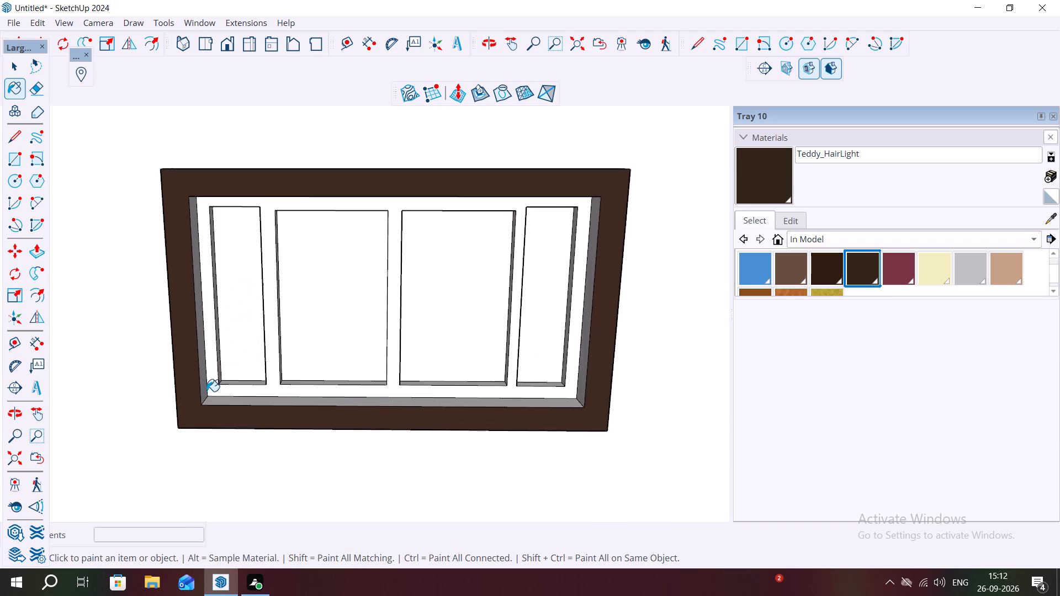
scroll(206, 391, up, 3)
click(205, 398)
click(215, 405)
scroll(194, 388, down, 2)
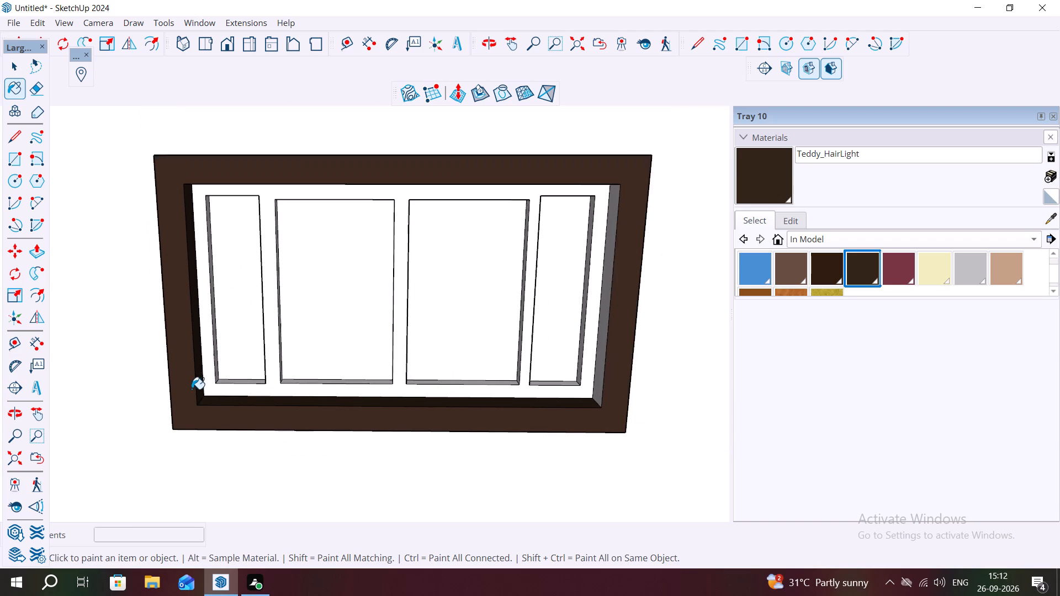
scroll(192, 389, down, 5)
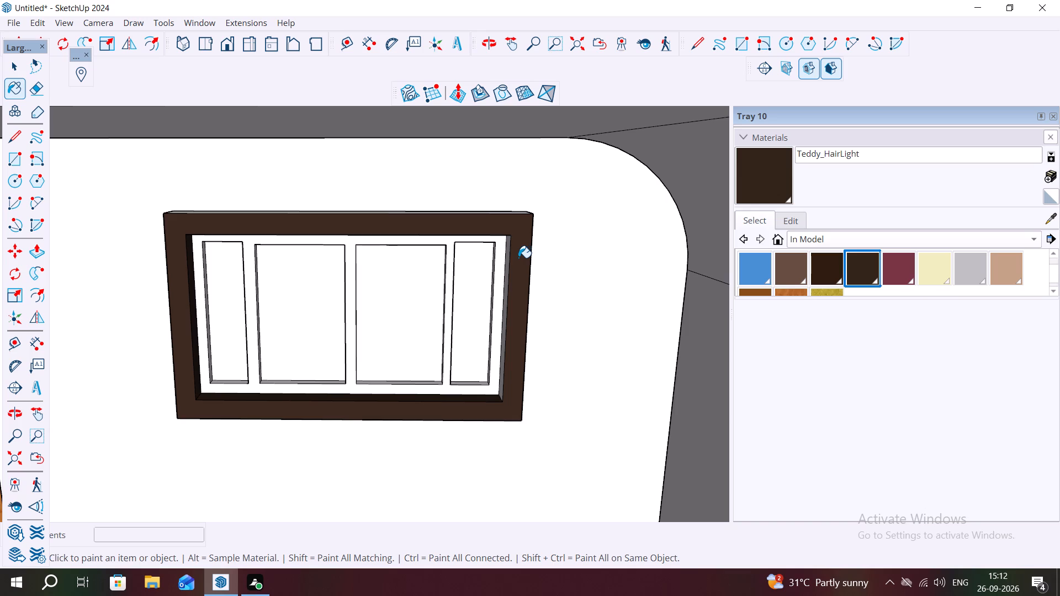
Paint the outer frame's inner side face nearest the rounded wall corner and its inner top face with Teddy_HairLight.
scroll(444, 266, up, 3)
middle_drag(474, 284, 600, 284)
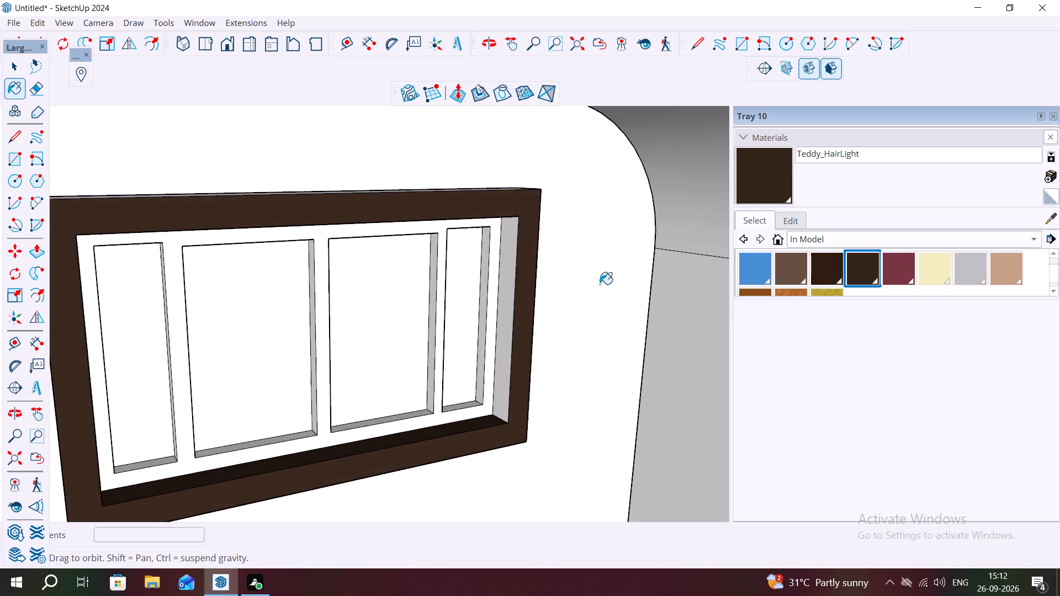
scroll(438, 281, up, 3)
click(526, 290)
scroll(511, 320, down, 2)
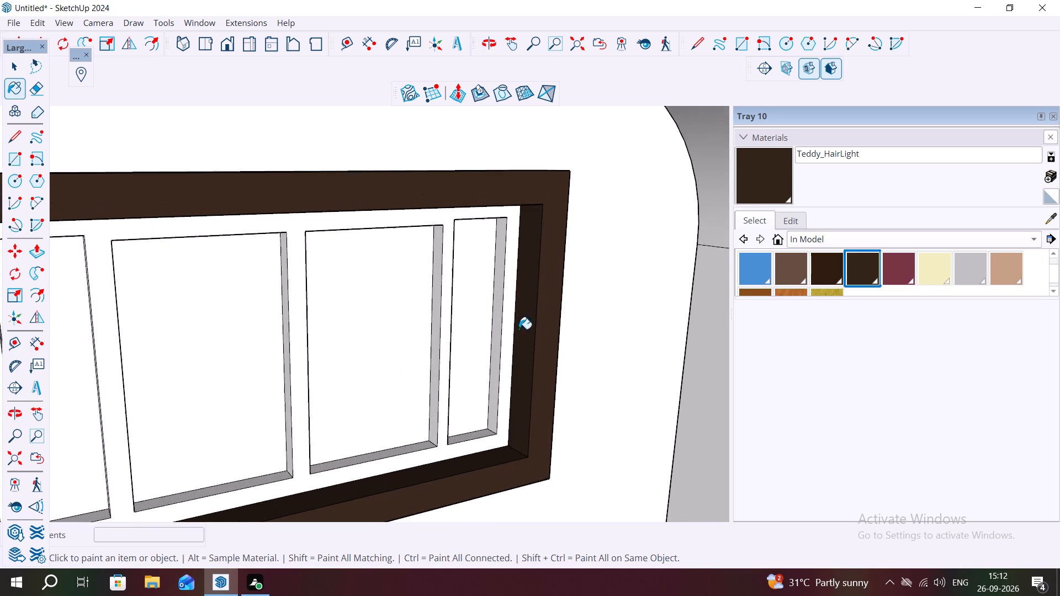
scroll(519, 329, down, 1)
middle_drag(468, 263, 370, 114)
click(312, 223)
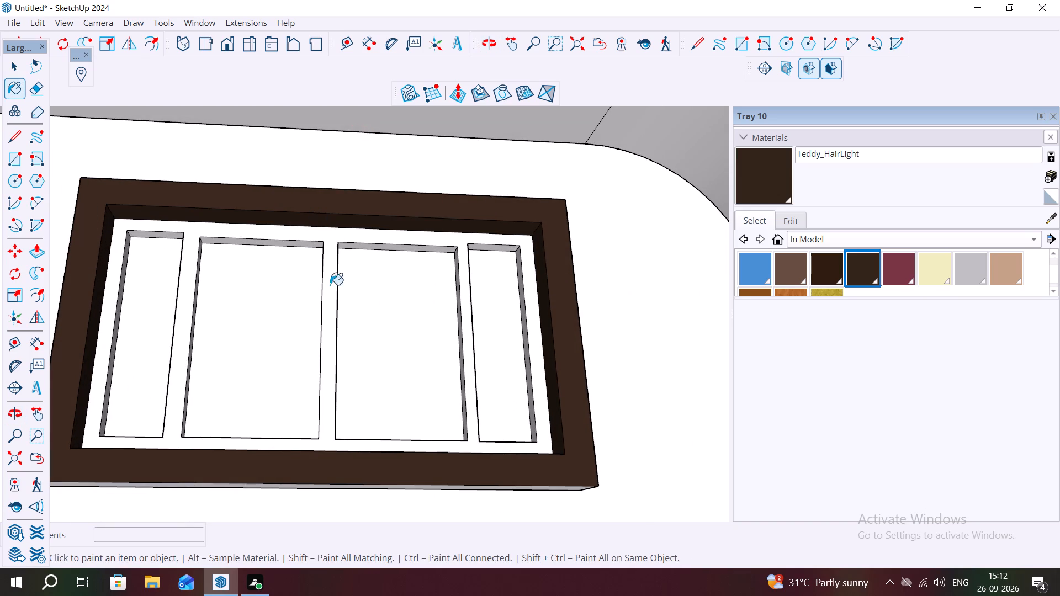
Create a new, slightly darker material based on the in-model Wood Bamboo texture.
scroll(793, 269, down, 1)
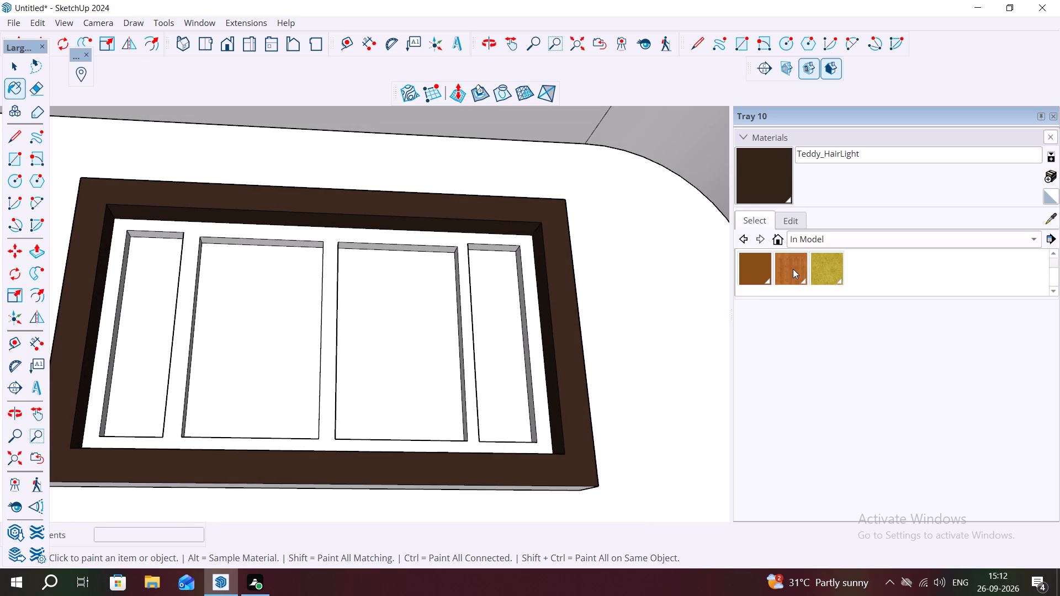
click(791, 267)
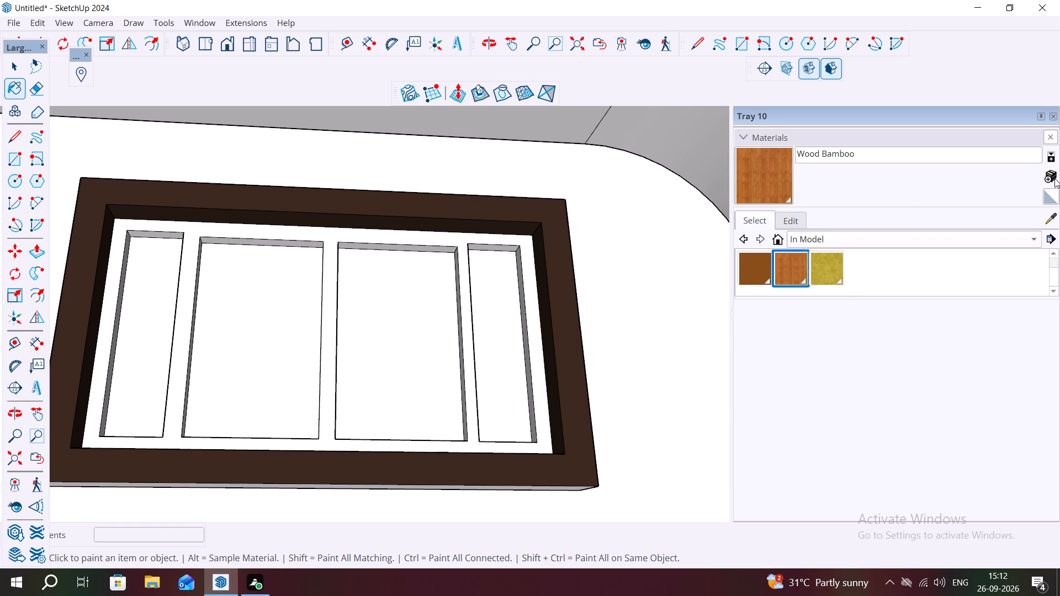
click(1053, 173)
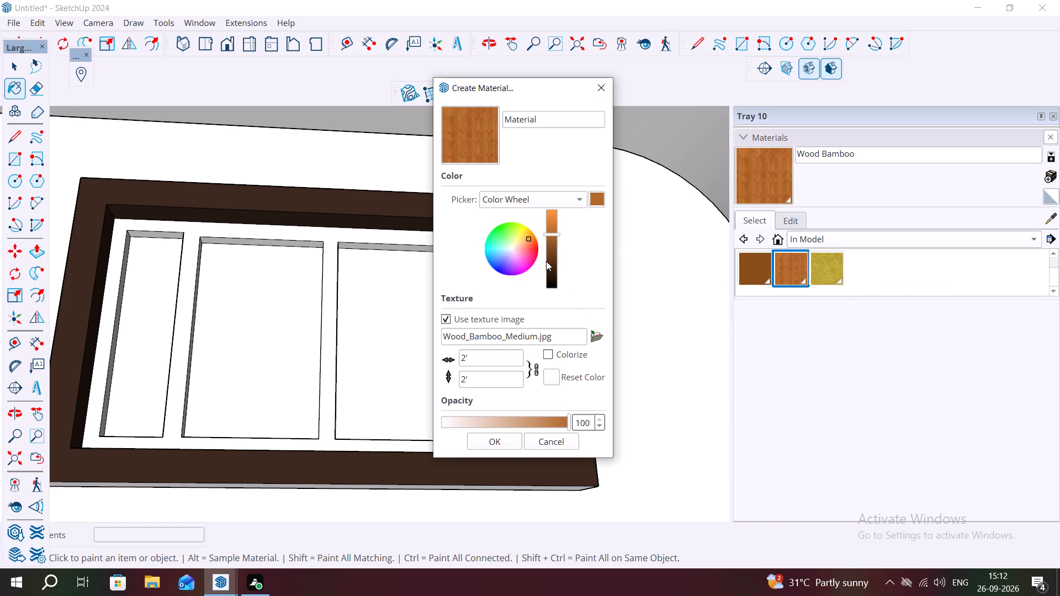
drag(553, 246, 553, 252)
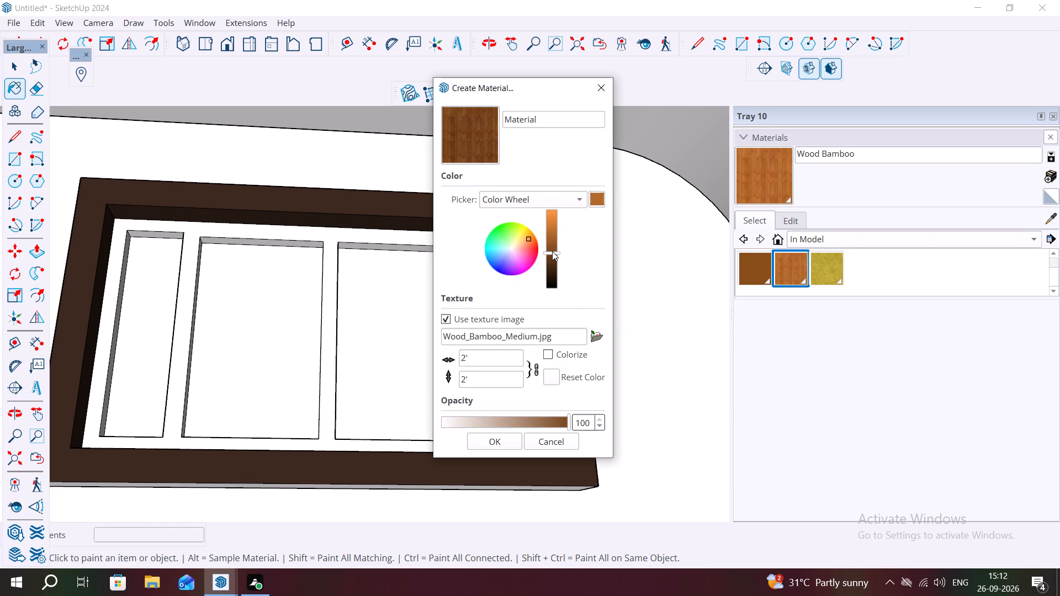
drag(552, 252, 555, 243)
click(491, 440)
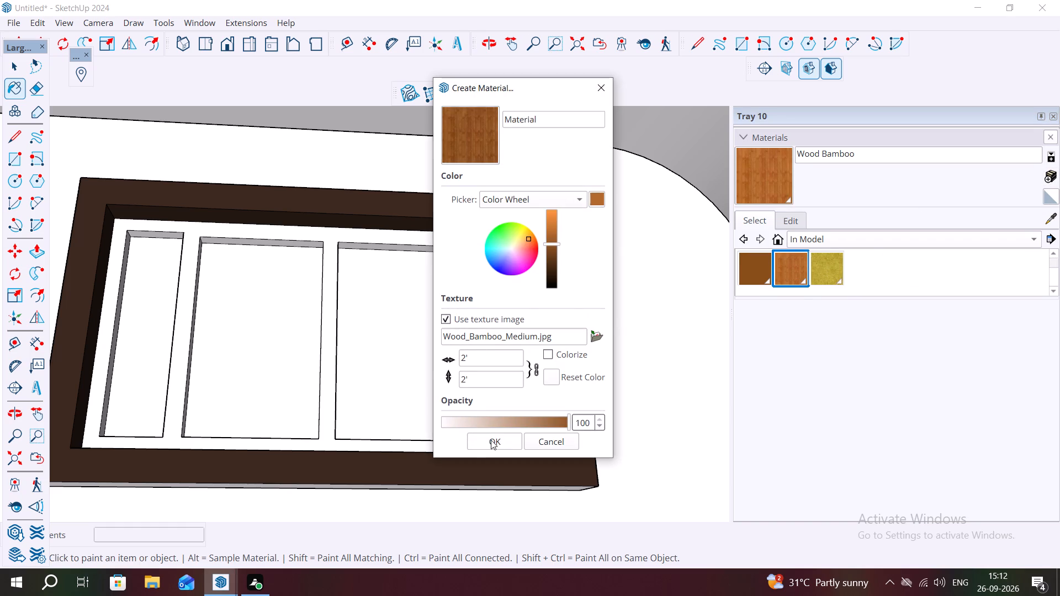
Create a new, slightly darker material based on Wood Floor from the Wood collection.
scroll(446, 359, down, 6)
scroll(531, 338, up, 1)
scroll(536, 345, down, 1)
scroll(536, 349, up, 1)
scroll(518, 365, down, 4)
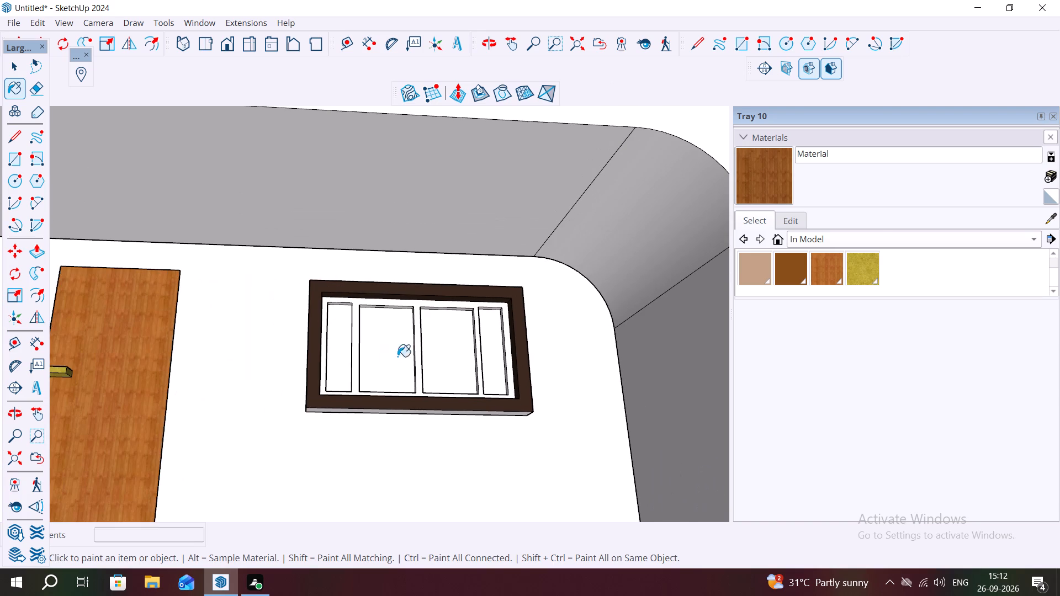
scroll(822, 251, up, 8)
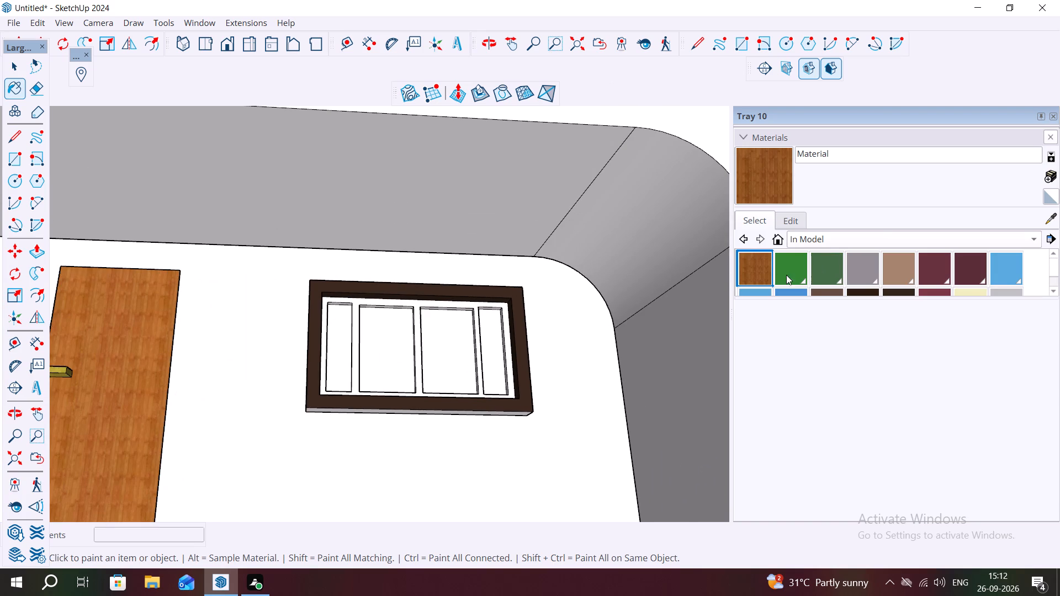
scroll(786, 275, up, 2)
click(866, 242)
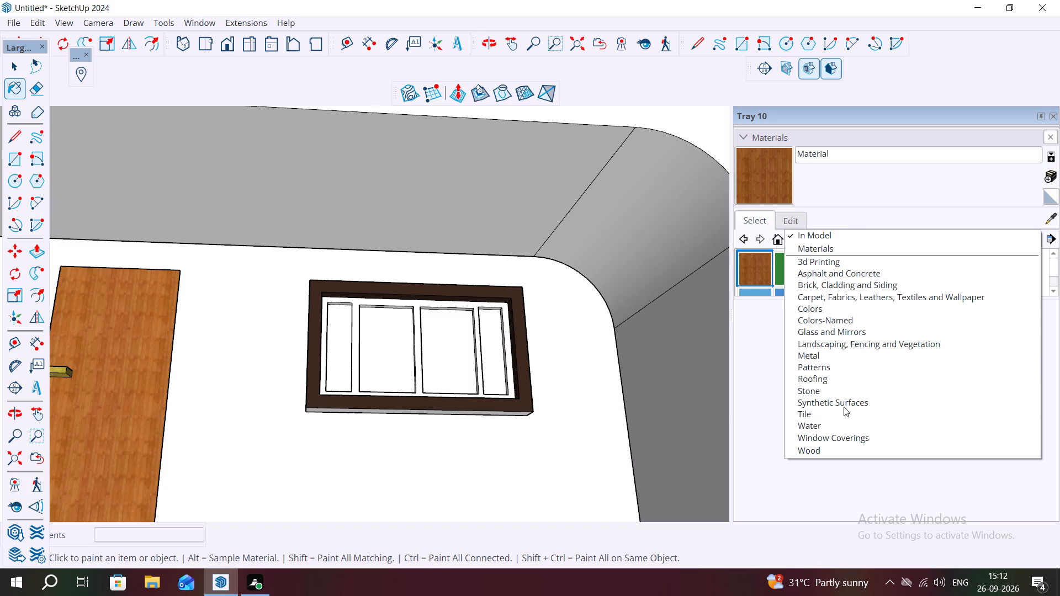
click(820, 450)
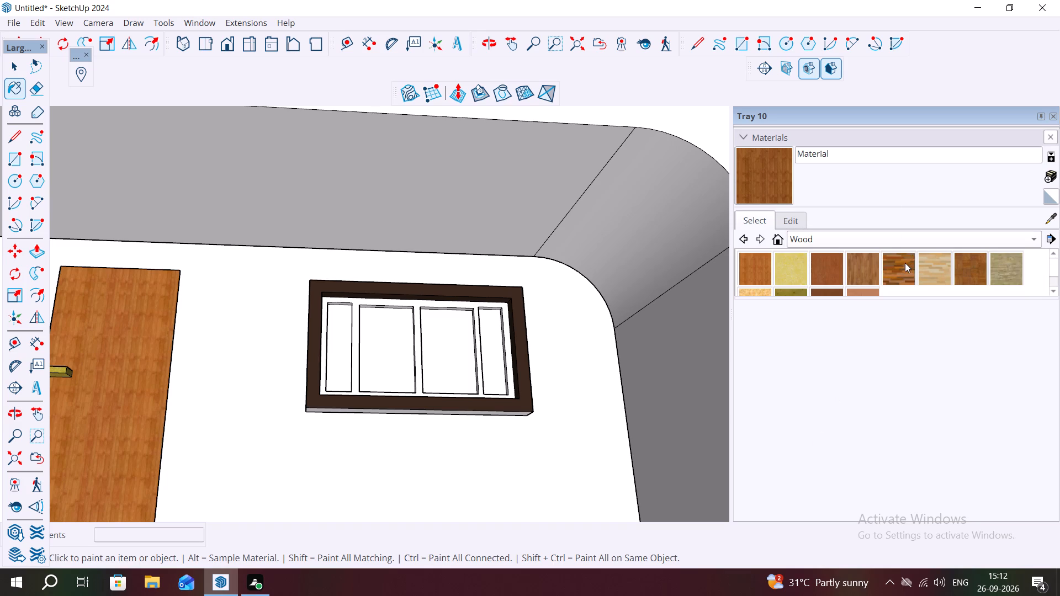
click(857, 264)
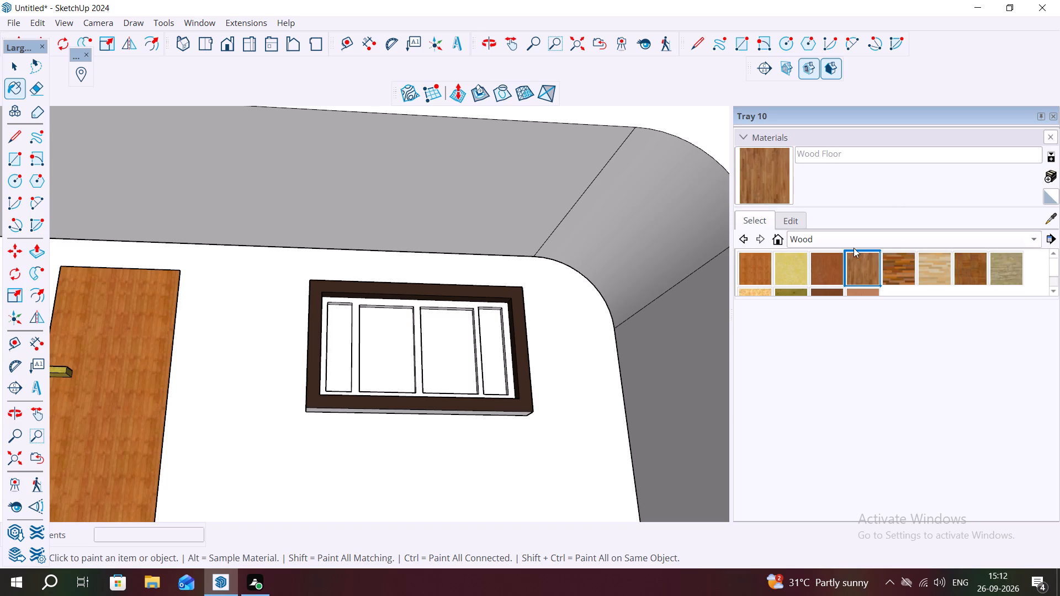
click(1047, 179)
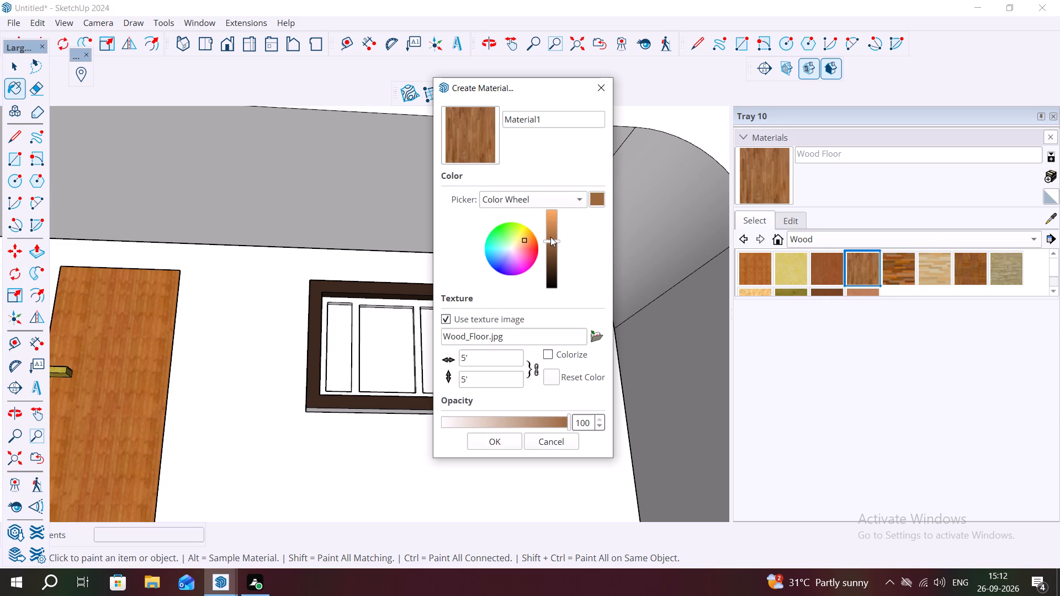
drag(550, 237, 553, 246)
click(498, 443)
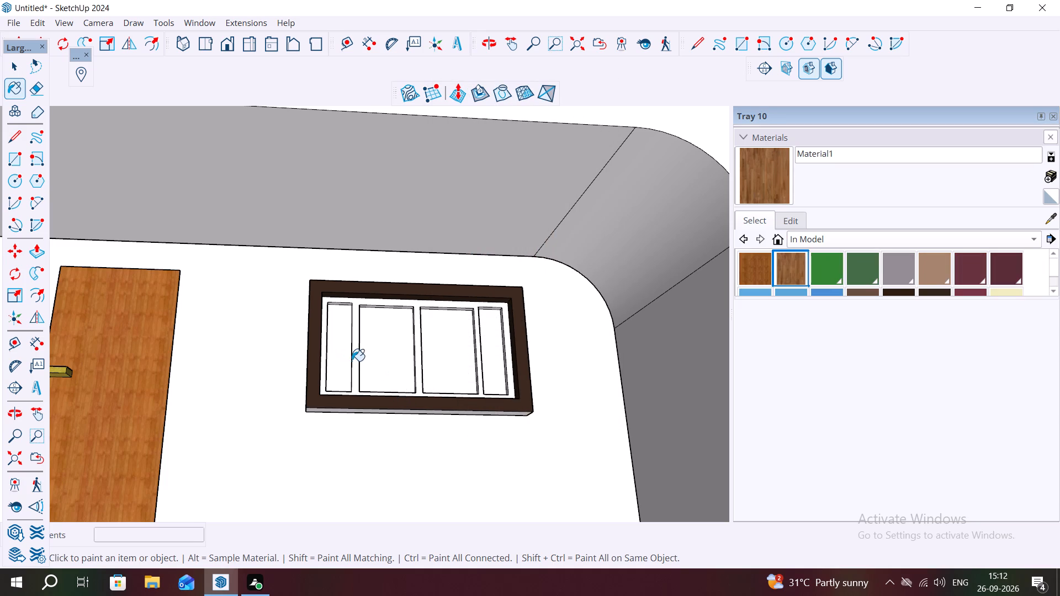
Paint the front face of the inner four-pane frame with the darkened Wood Floor material.
click(356, 365)
Paint the side and bottom reveals of the narrow pane farthest from the rounded corner, plus the adjacent wide pane's bottom reveal, in darkened Wood Floor.
middle_drag(445, 350, 466, 424)
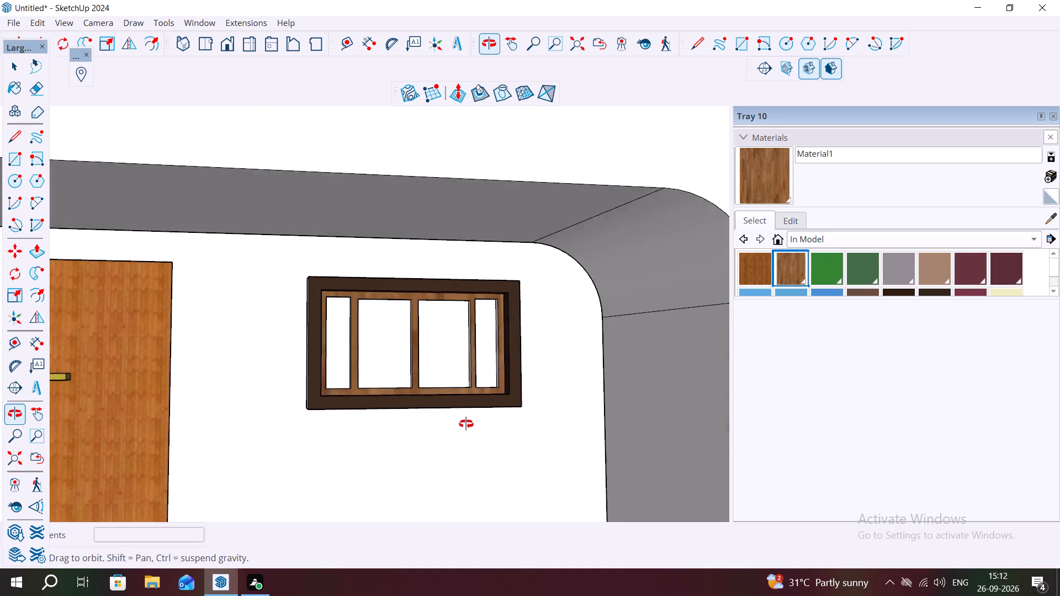
middle_drag(466, 424, 417, 477)
scroll(366, 357, up, 10)
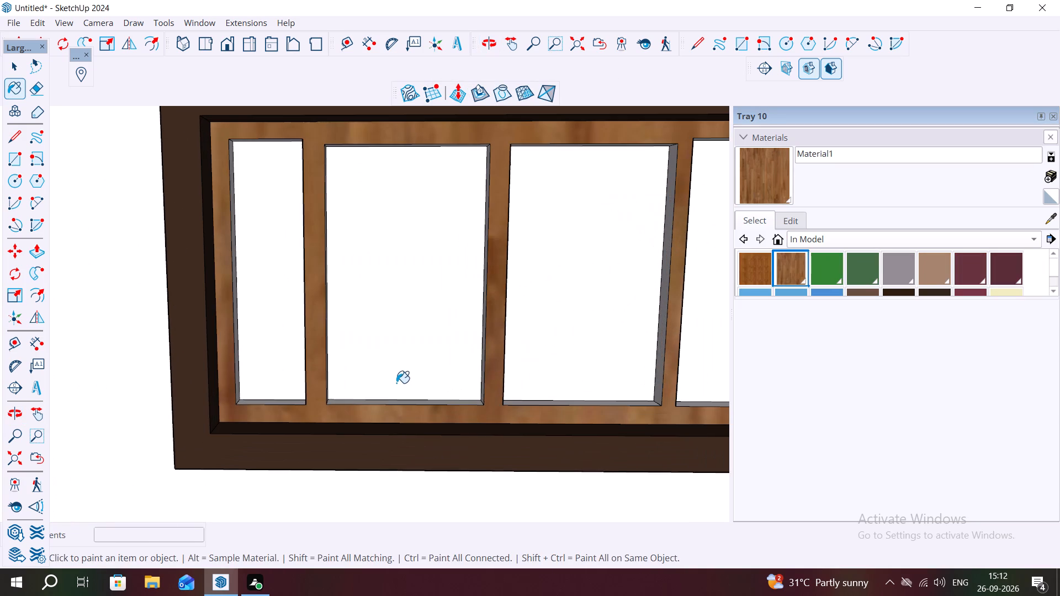
scroll(372, 402, up, 3)
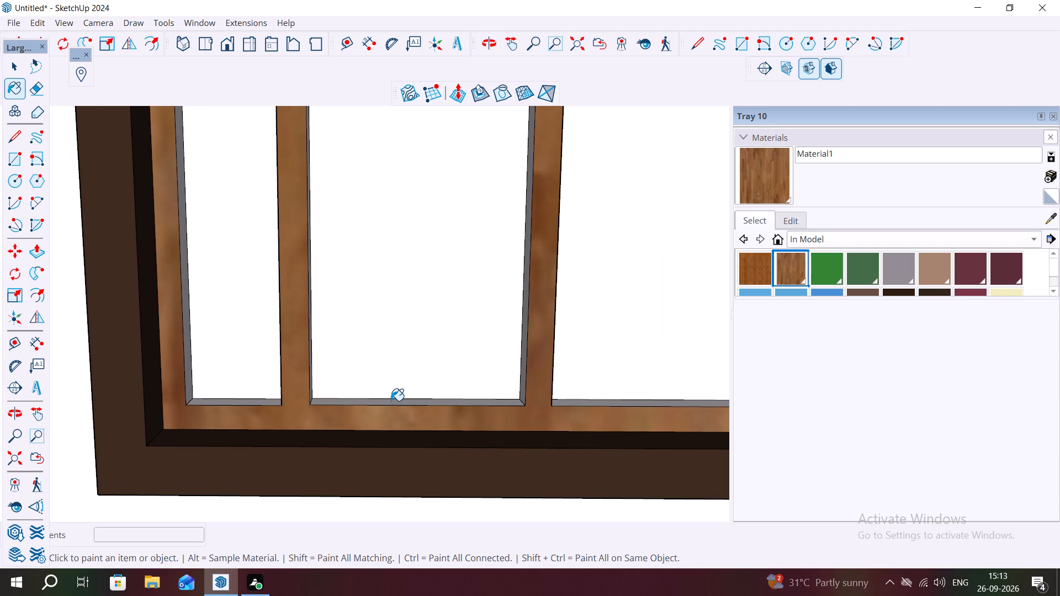
click(391, 401)
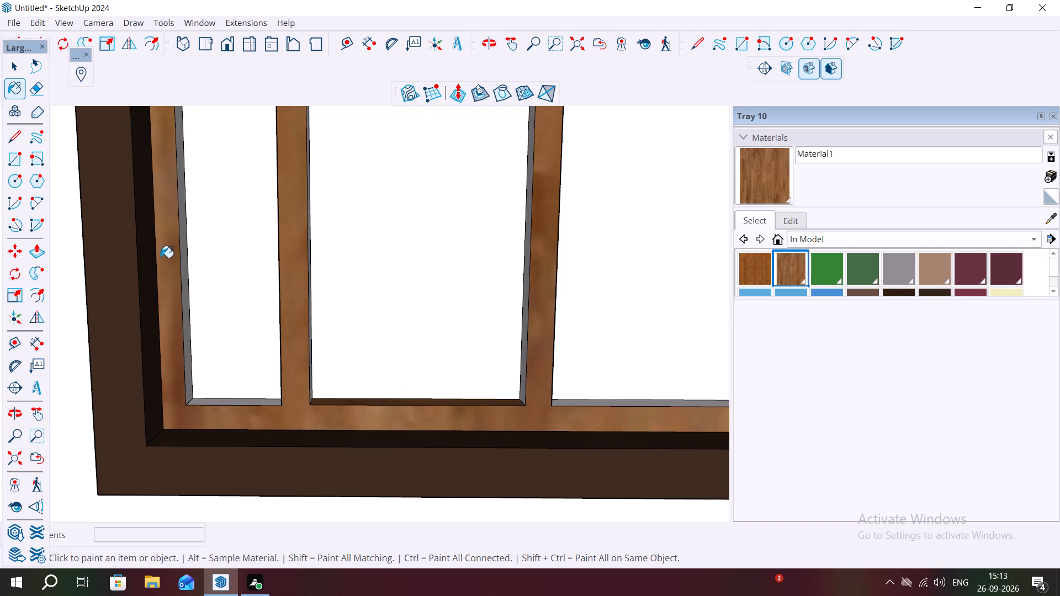
click(184, 259)
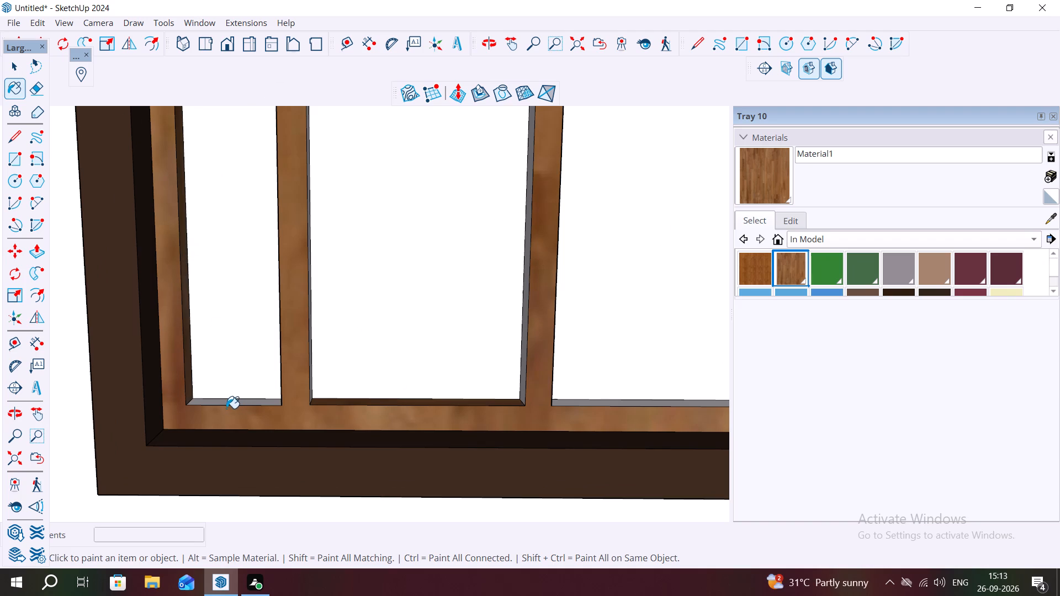
click(227, 405)
middle_drag(266, 289, 500, 343)
scroll(295, 364, up, 3)
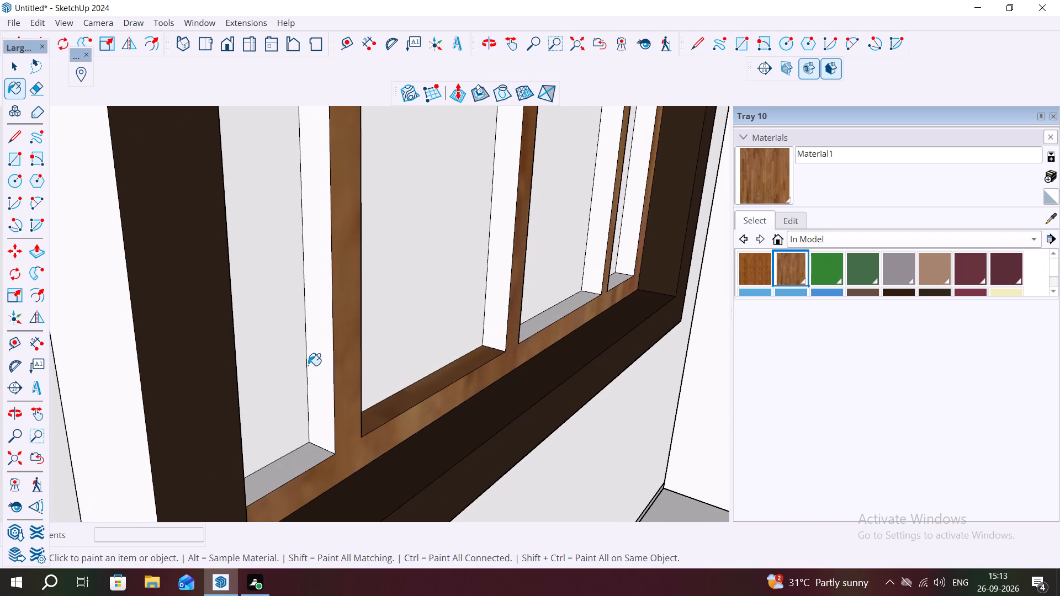
click(321, 366)
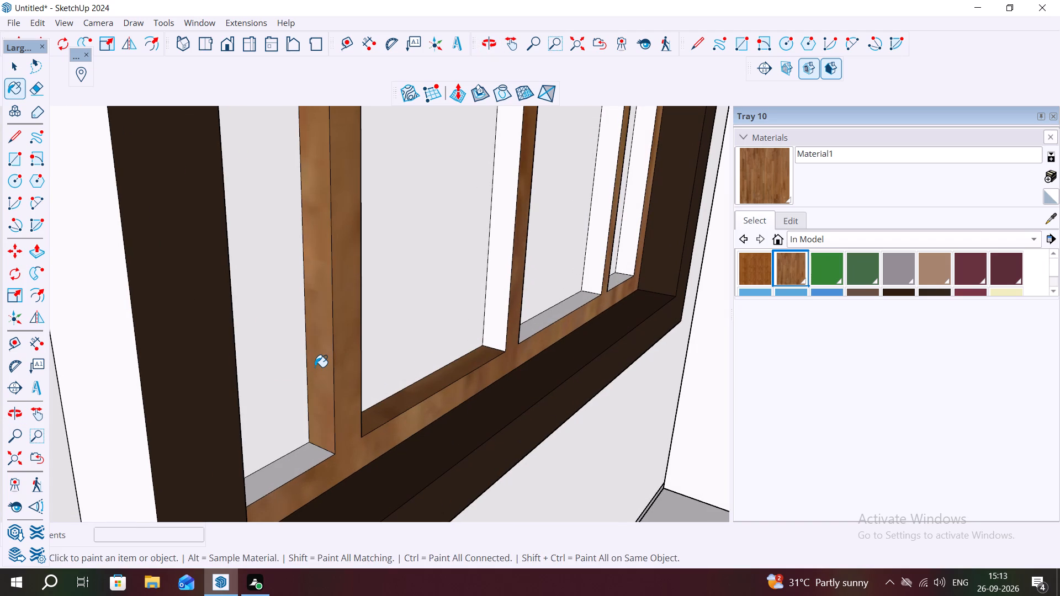
click(296, 463)
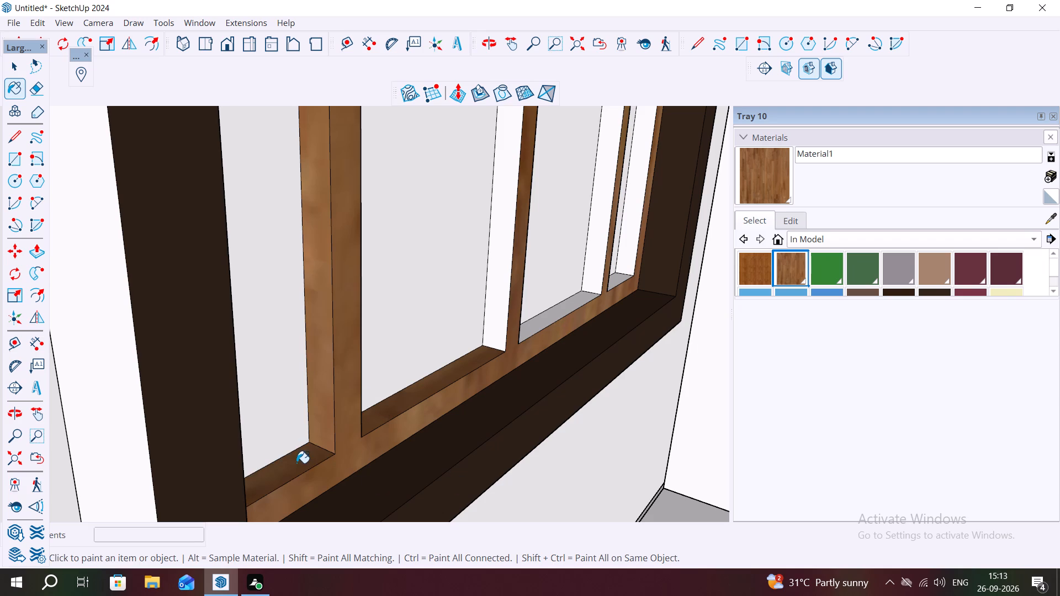
Paint both side reveals of that adjacent wide pane, and the other wide pane's bottom and central-mullion reveals, with the darkened Wood Floor material.
middle_drag(546, 344, 473, 358)
click(525, 353)
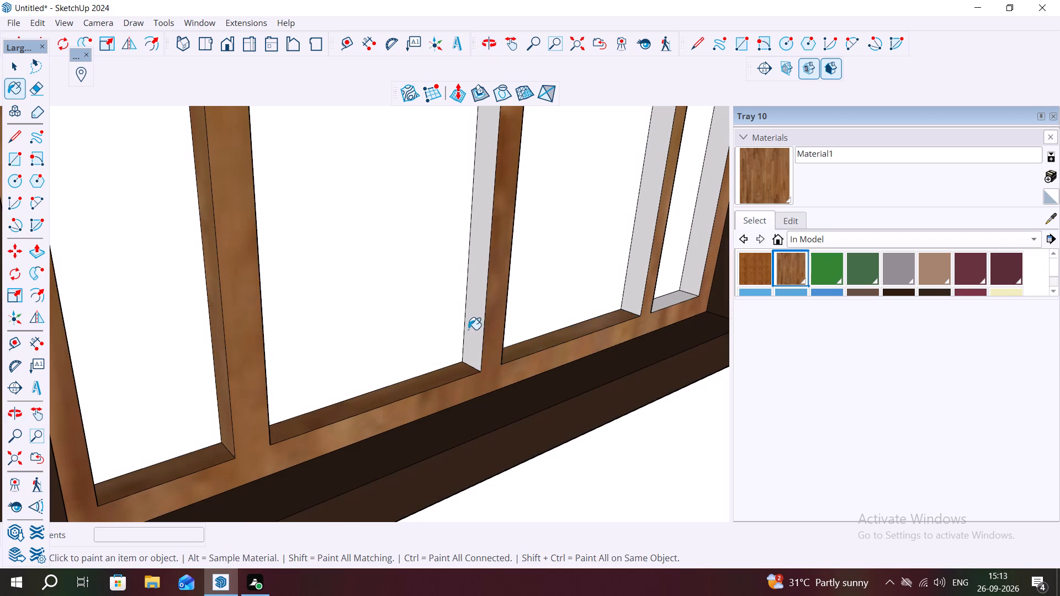
click(477, 328)
middle_drag(545, 318, 243, 291)
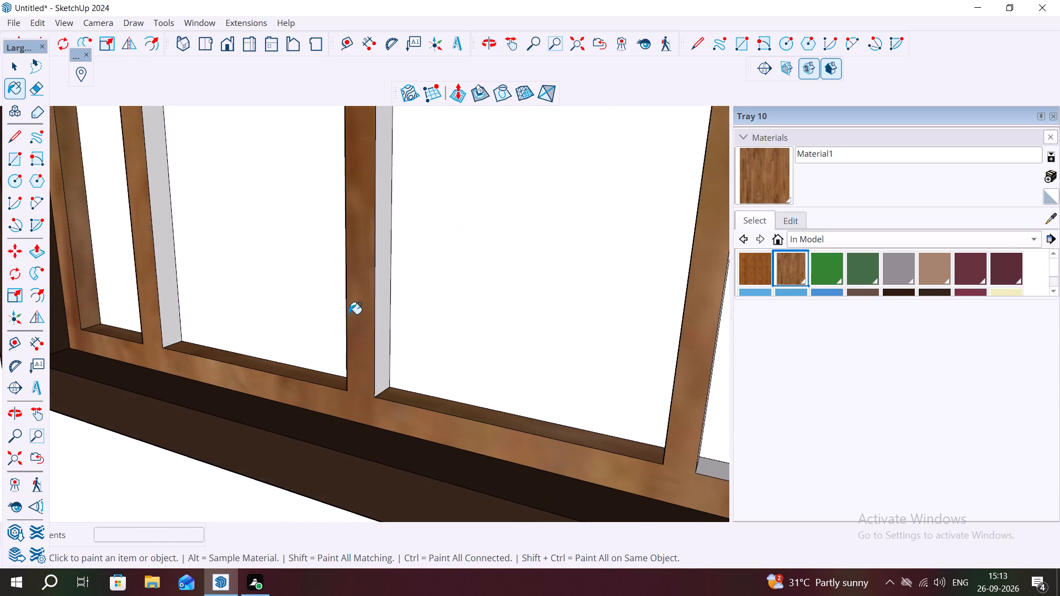
click(388, 342)
middle_drag(306, 356, 462, 386)
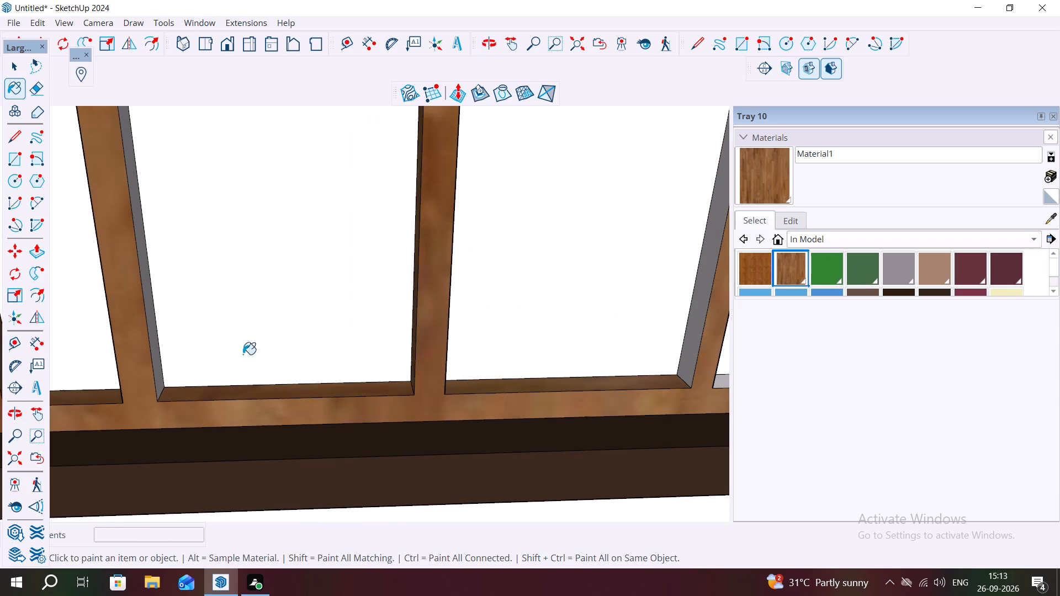
click(155, 349)
Paint the top reveals of the narrow pane farthest from the rounded corner and its adjacent wide pane with the darkened Wood Floor material.
scroll(279, 435, down, 3)
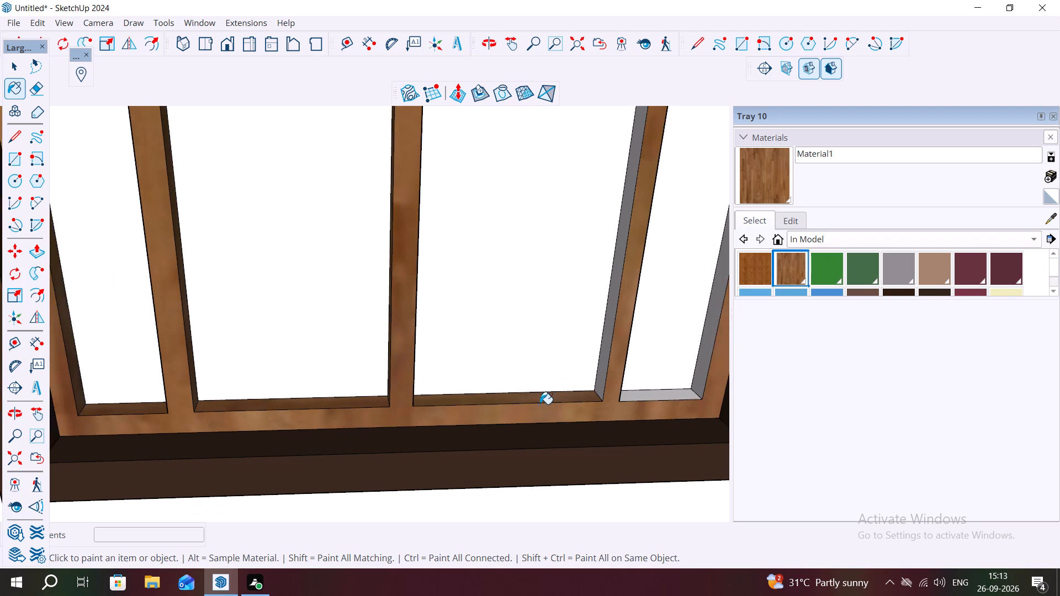
scroll(540, 401, down, 3)
middle_drag(190, 215, 246, 0)
scroll(230, 179, up, 1)
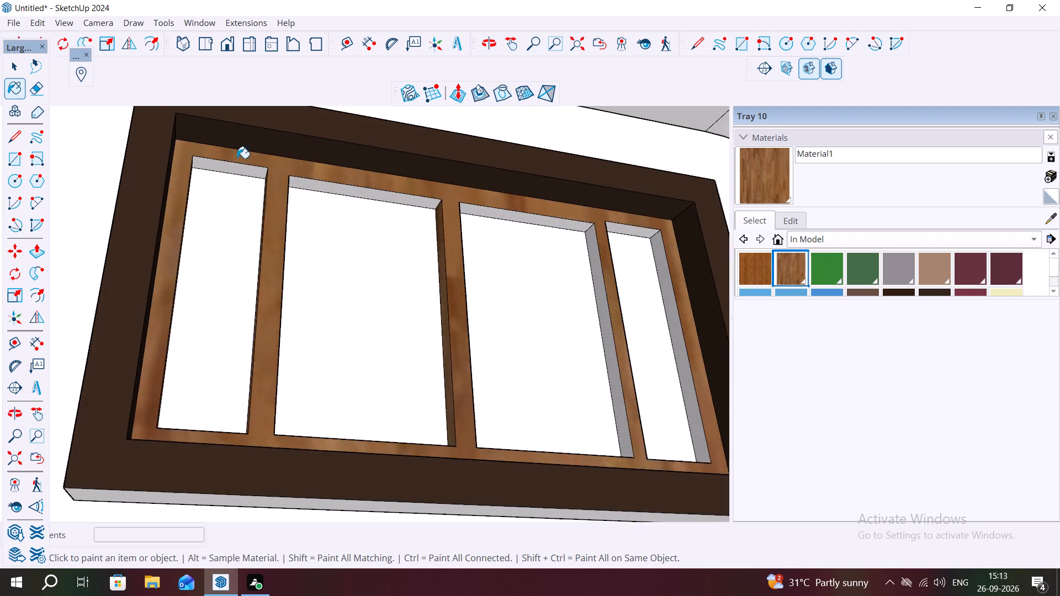
scroll(237, 158, up, 5)
click(230, 178)
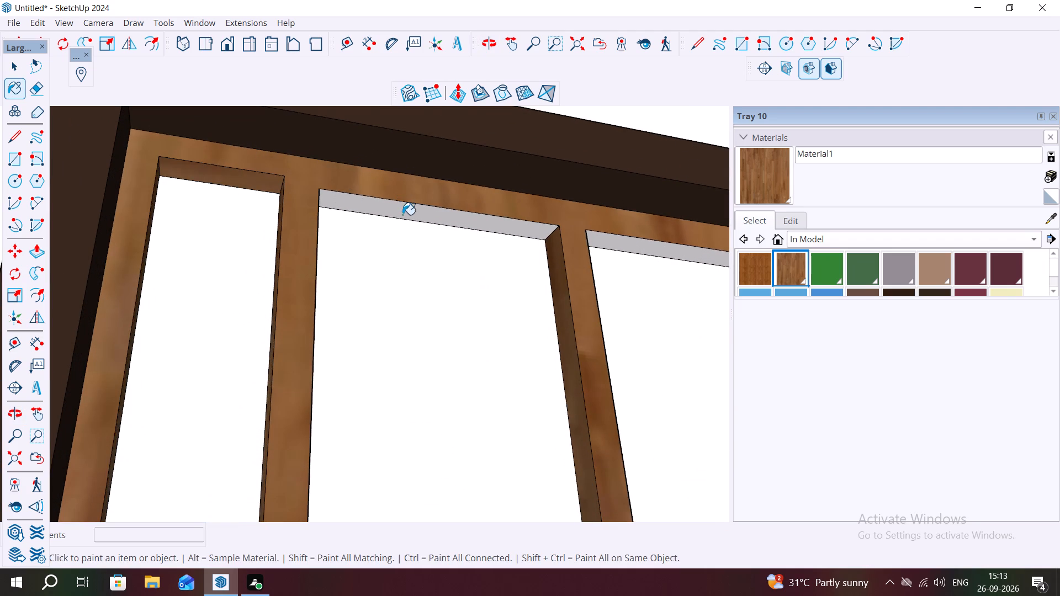
click(402, 215)
Paint the top reveal and outer side reveal of the wide pane nearer the rounded corner with the darkened Wood Floor material.
scroll(531, 270, down, 3)
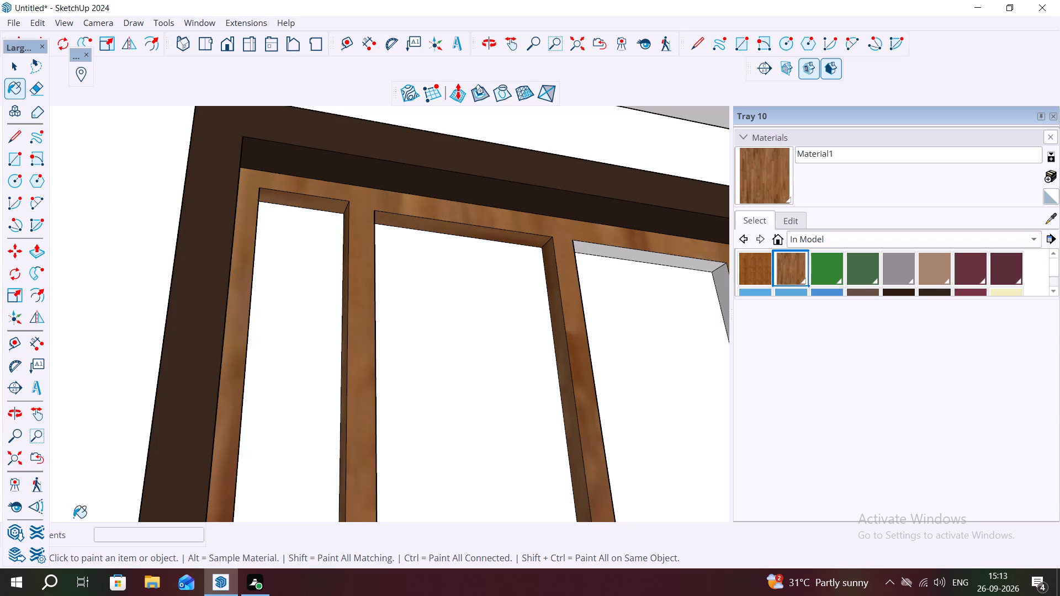
scroll(325, 364, down, 5)
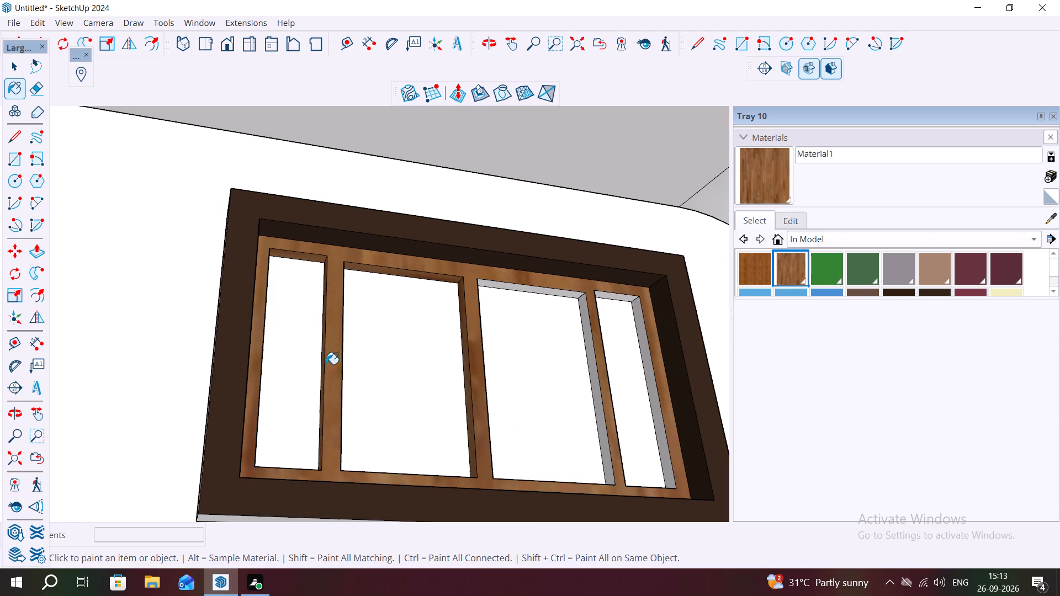
scroll(582, 321, up, 6)
click(563, 290)
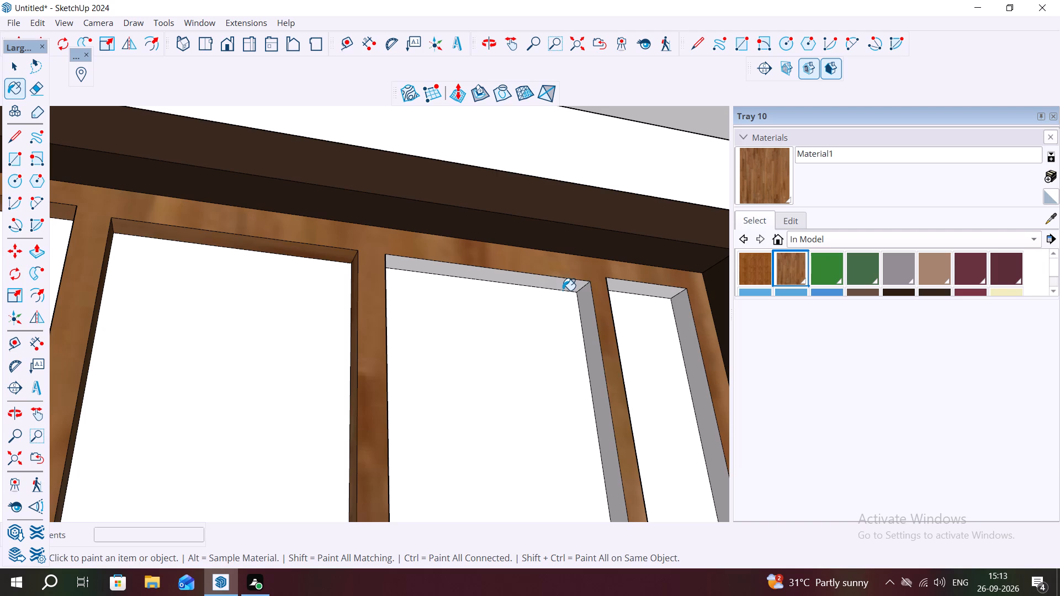
scroll(575, 289, up, 5)
middle_drag(571, 284, 564, 232)
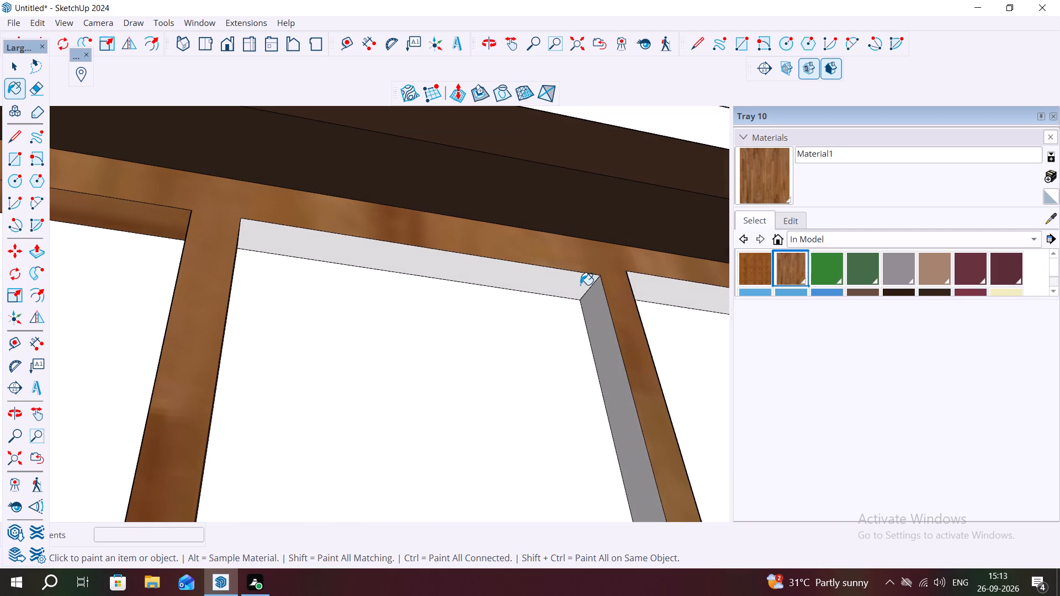
click(580, 285)
click(603, 305)
Paint the top reveal and outer side reveal of the narrow pane nearest the rounded corner with the darkened Wood Floor material.
scroll(570, 310, down, 2)
scroll(562, 313, up, 1)
scroll(561, 313, down, 9)
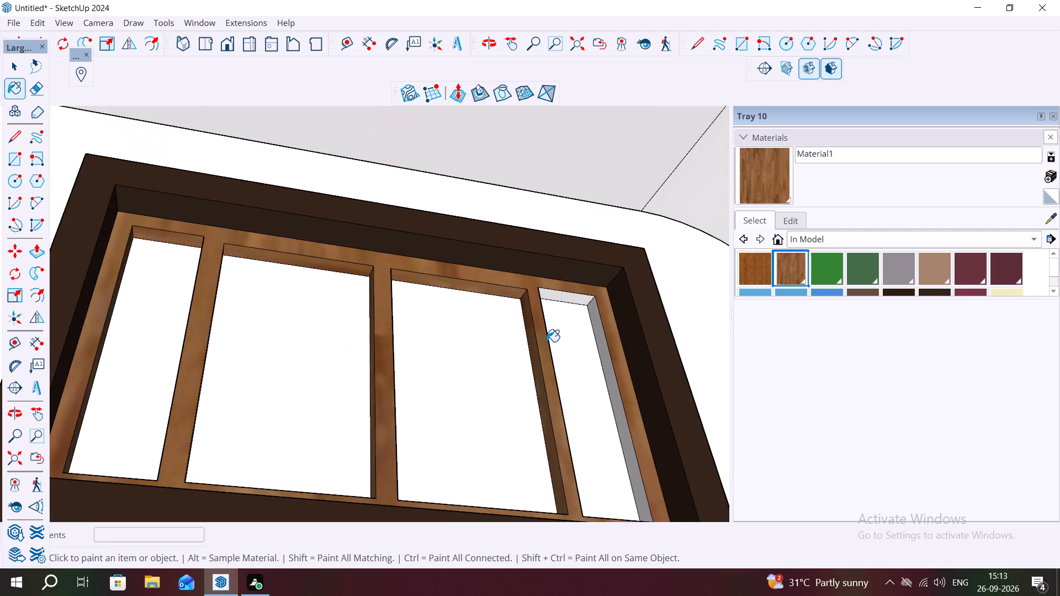
middle_drag(556, 341, 538, 544)
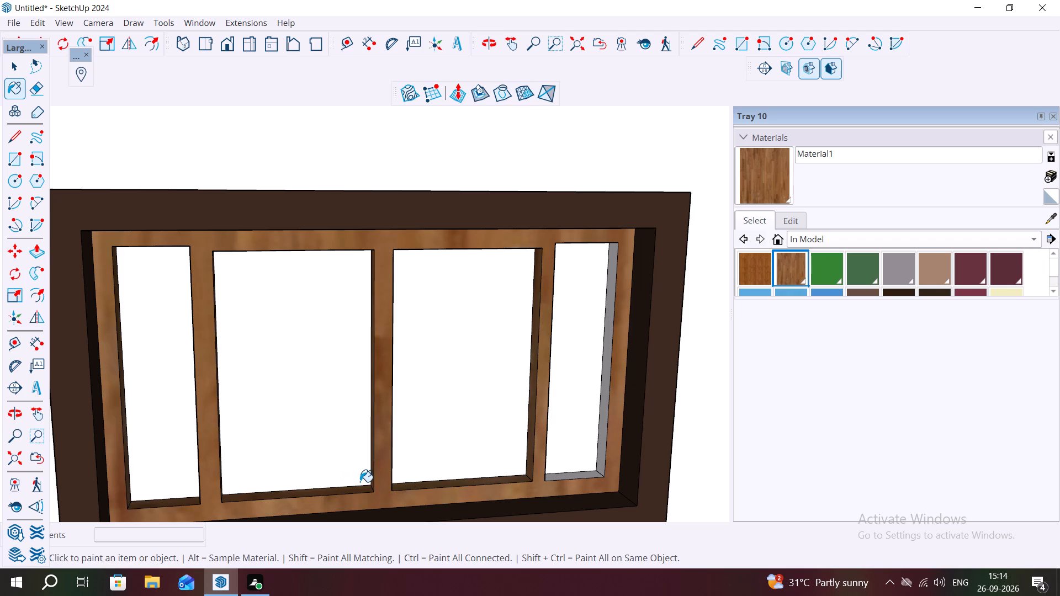
scroll(540, 316, up, 1)
scroll(637, 267, up, 1)
middle_drag(635, 254, 584, 213)
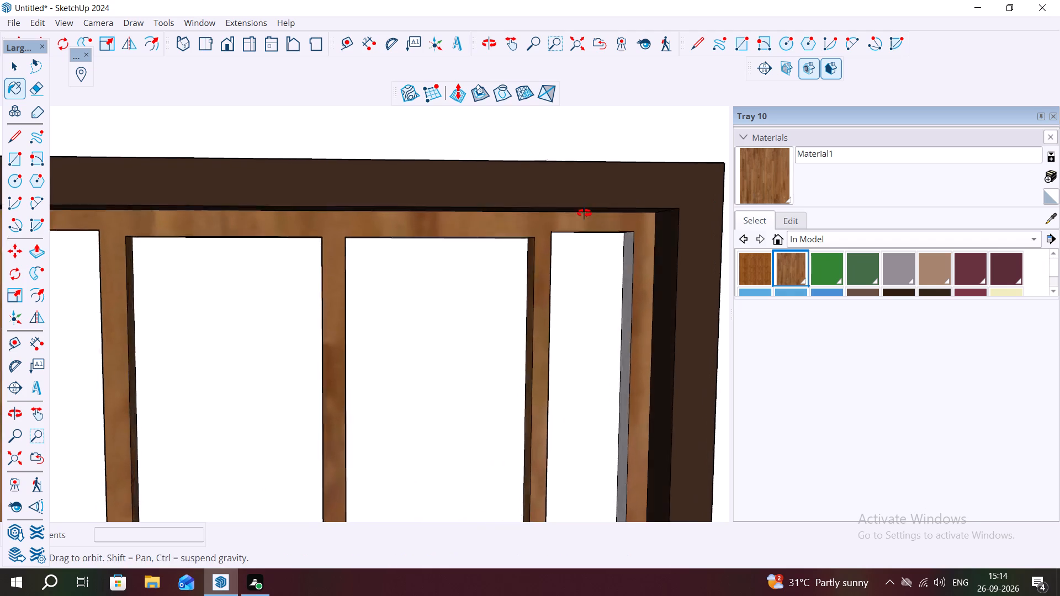
middle_drag(584, 213, 554, 182)
middle_drag(592, 230, 596, 173)
scroll(596, 173, up, 5)
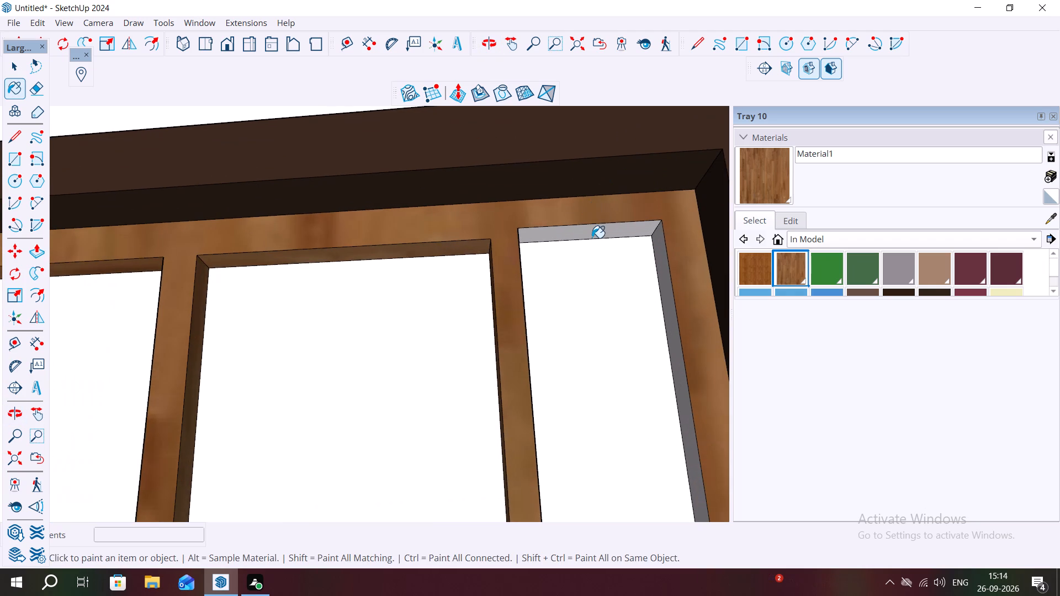
click(592, 238)
click(659, 268)
Paint the bottom reveal of the narrow pane nearest the rounded corner with the darkened Wood Floor material.
scroll(575, 288, down, 7)
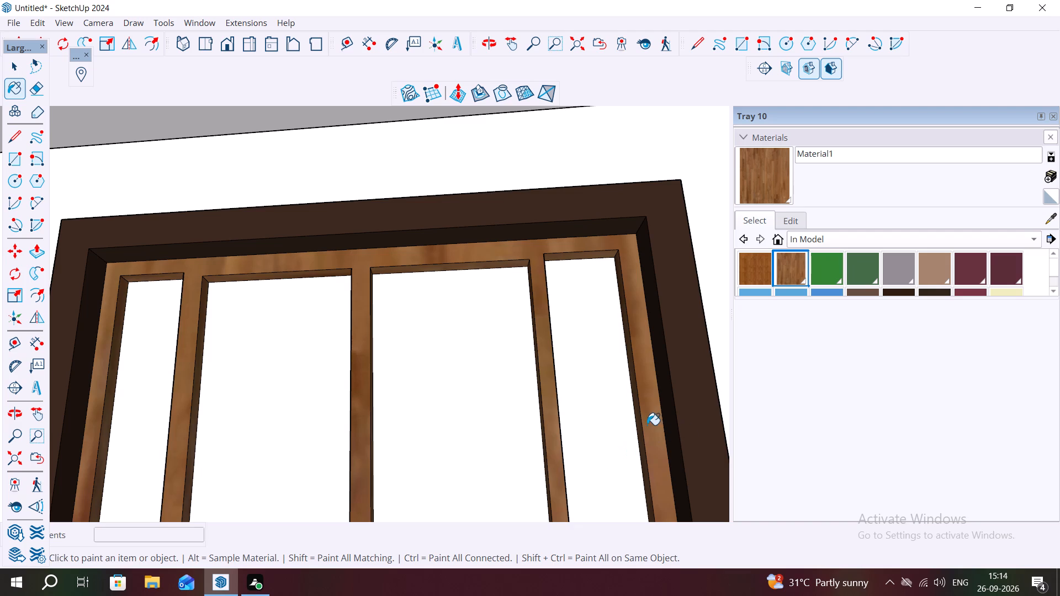
scroll(686, 371, down, 10)
scroll(679, 260, up, 1)
middle_drag(611, 358, 680, 594)
scroll(682, 594, up, 1)
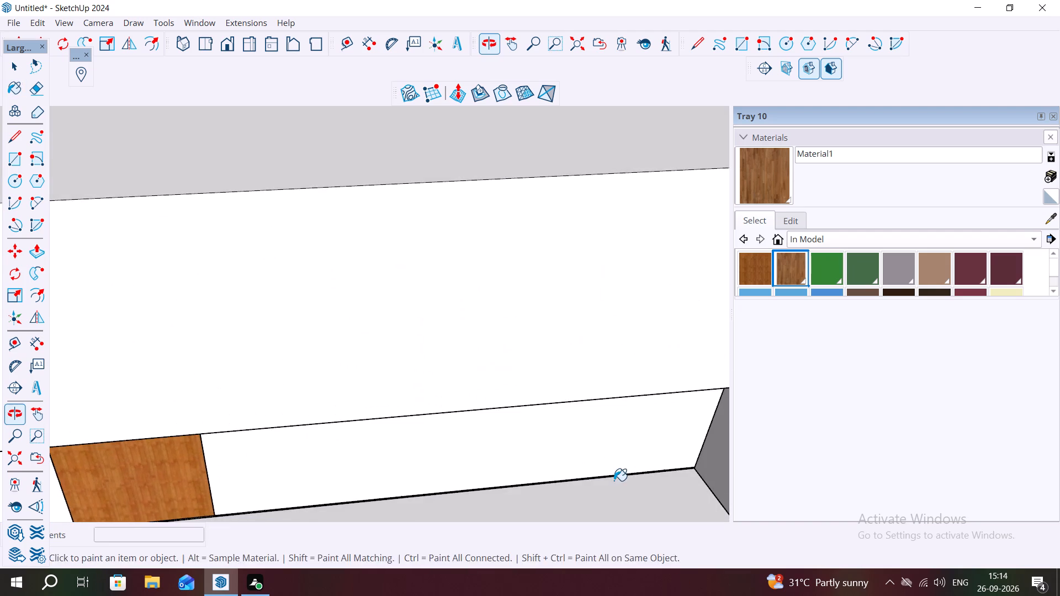
middle_drag(612, 476, 589, 411)
scroll(621, 327, up, 9)
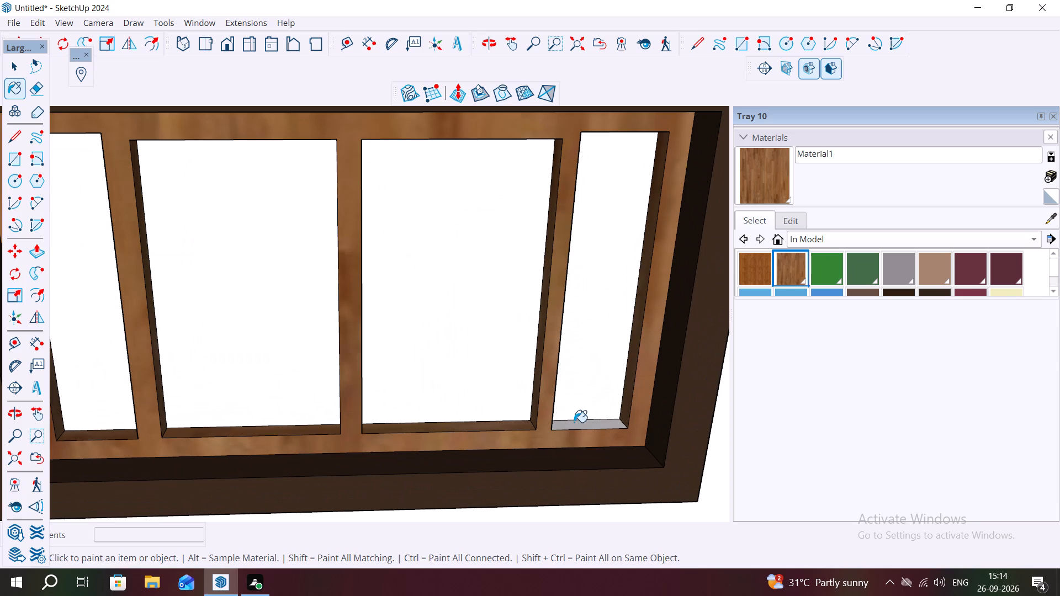
click(574, 428)
key(Escape)
scroll(559, 402, down, 4)
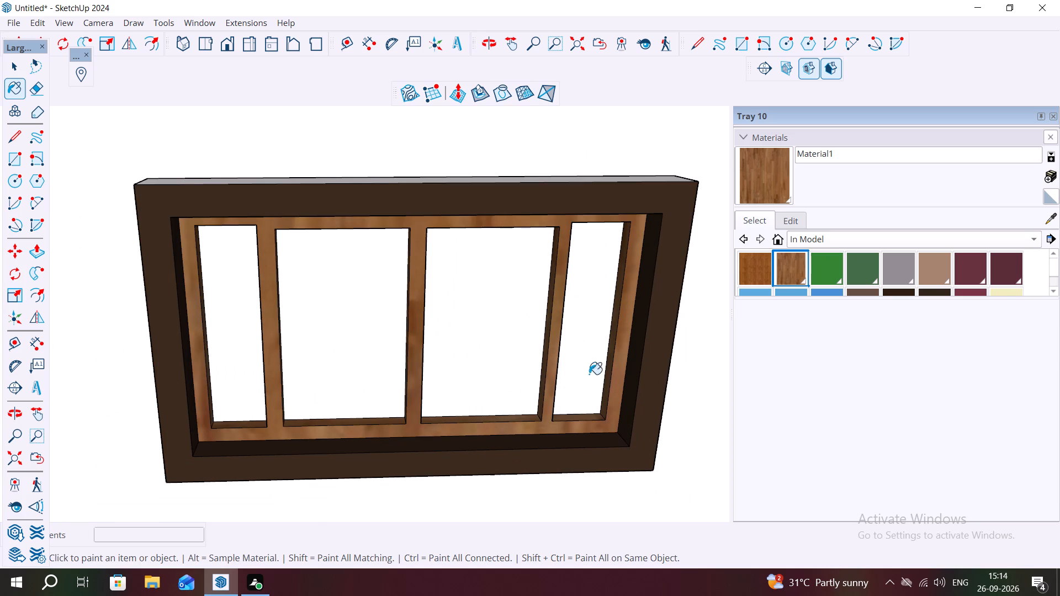
key(space)
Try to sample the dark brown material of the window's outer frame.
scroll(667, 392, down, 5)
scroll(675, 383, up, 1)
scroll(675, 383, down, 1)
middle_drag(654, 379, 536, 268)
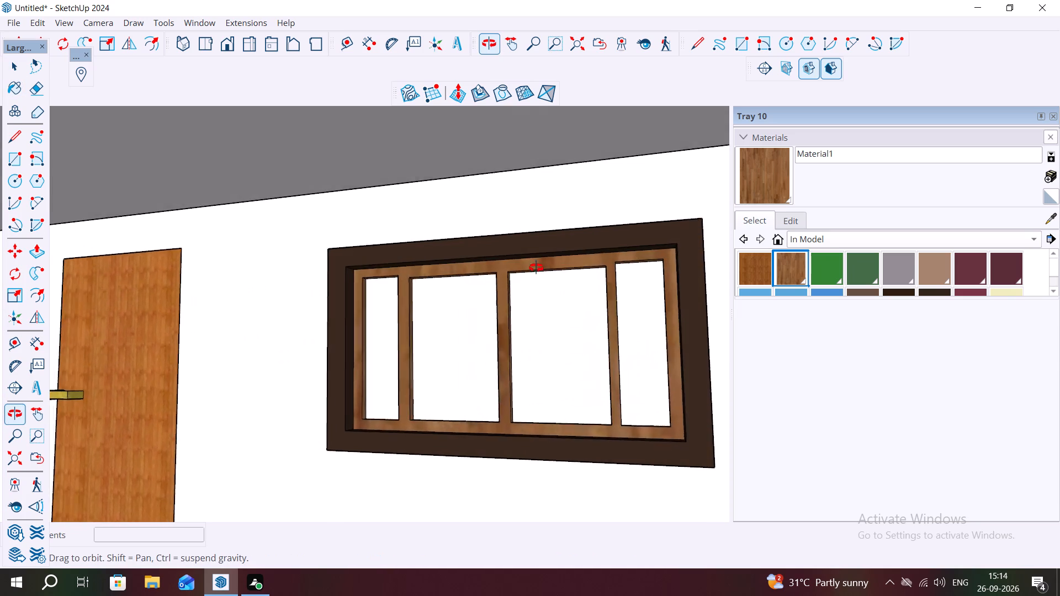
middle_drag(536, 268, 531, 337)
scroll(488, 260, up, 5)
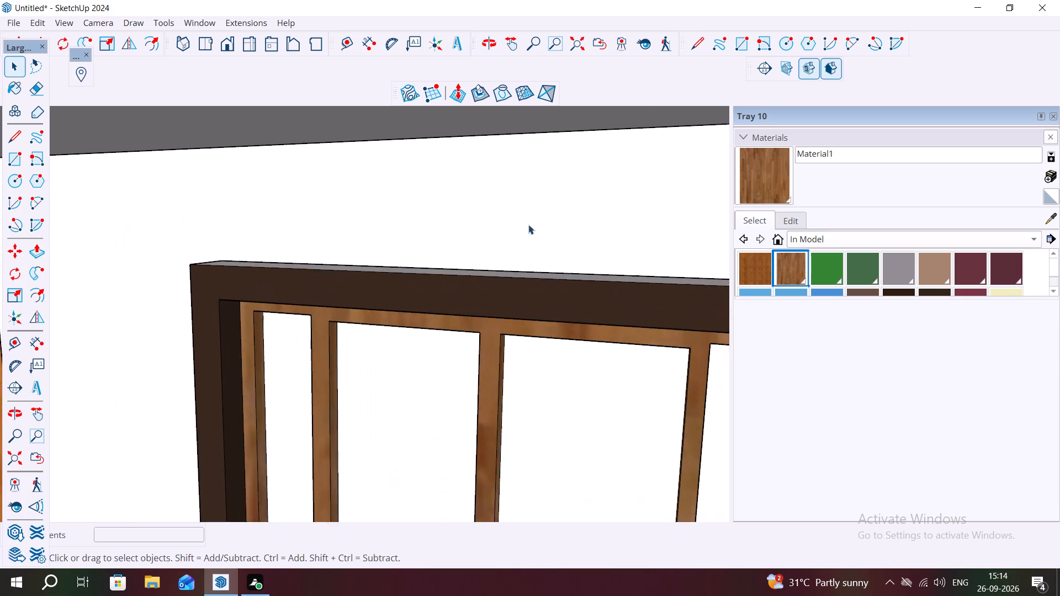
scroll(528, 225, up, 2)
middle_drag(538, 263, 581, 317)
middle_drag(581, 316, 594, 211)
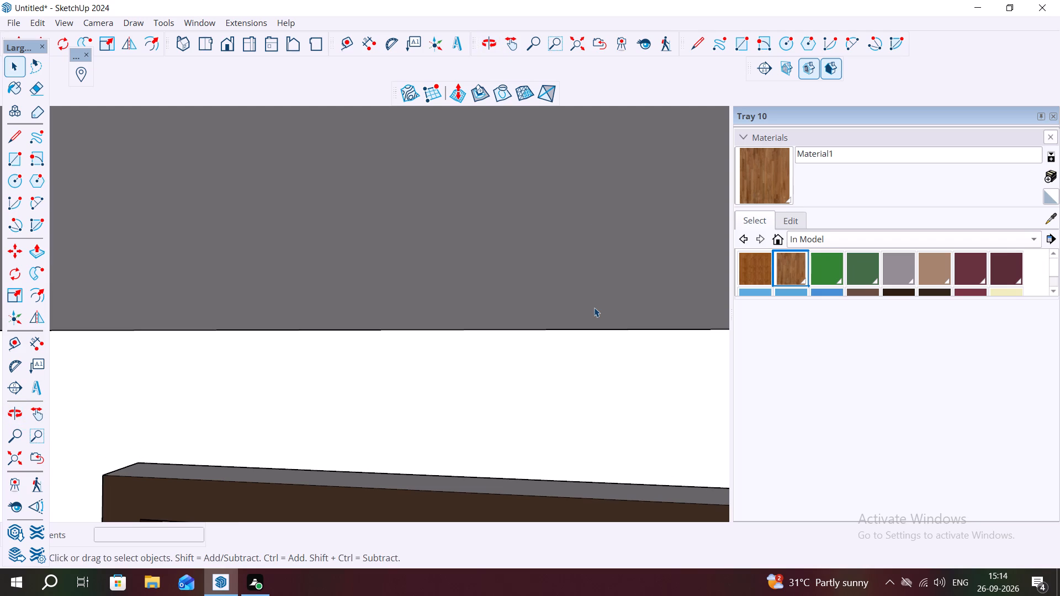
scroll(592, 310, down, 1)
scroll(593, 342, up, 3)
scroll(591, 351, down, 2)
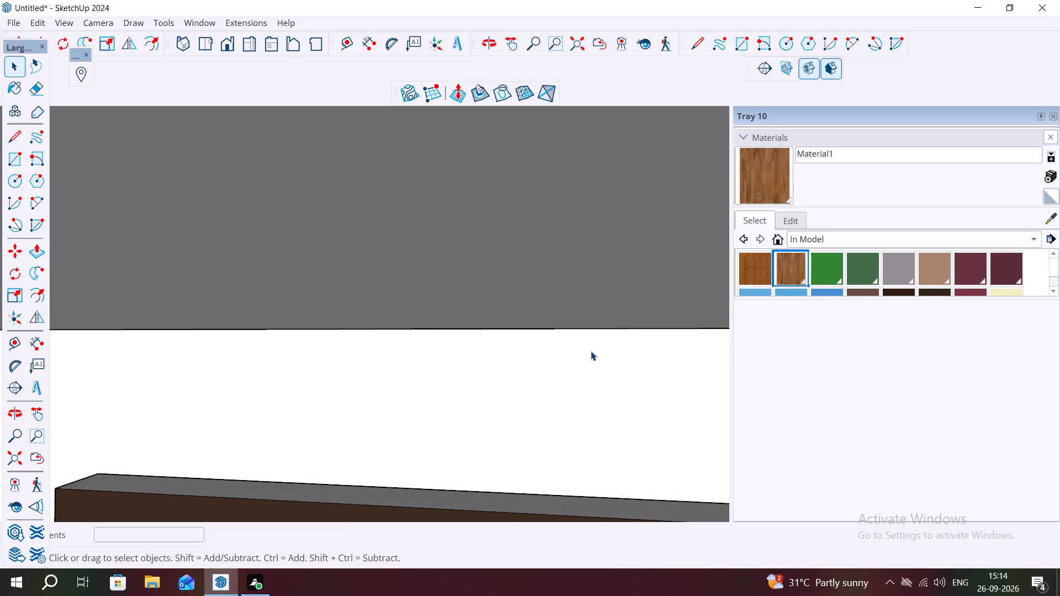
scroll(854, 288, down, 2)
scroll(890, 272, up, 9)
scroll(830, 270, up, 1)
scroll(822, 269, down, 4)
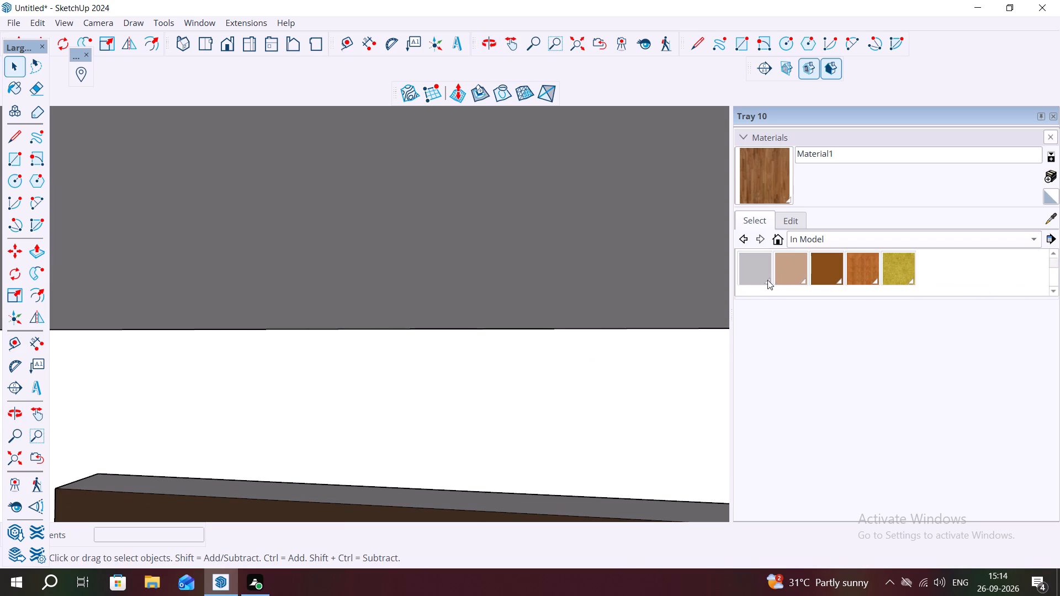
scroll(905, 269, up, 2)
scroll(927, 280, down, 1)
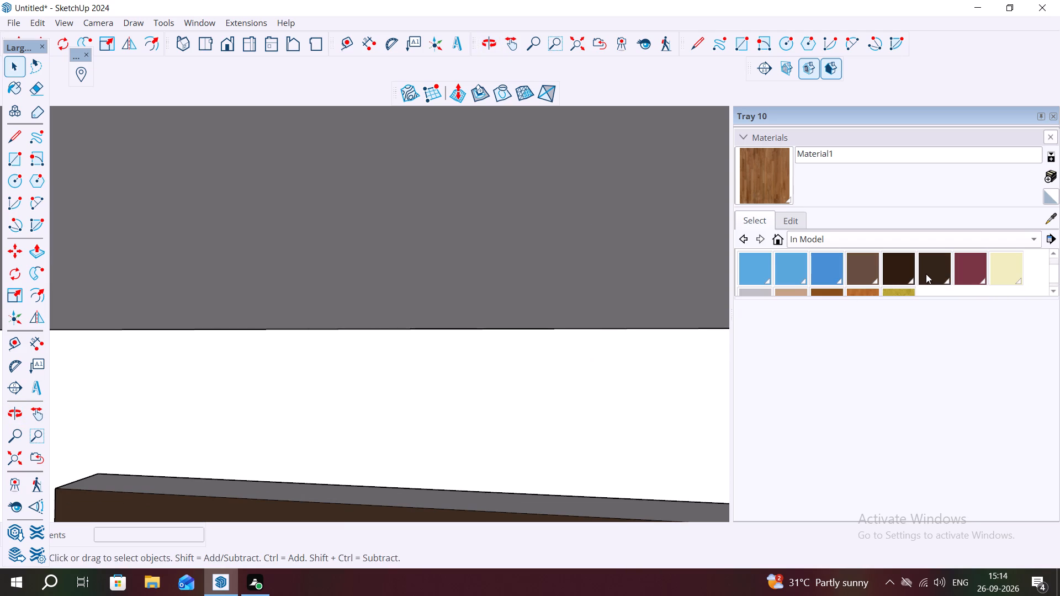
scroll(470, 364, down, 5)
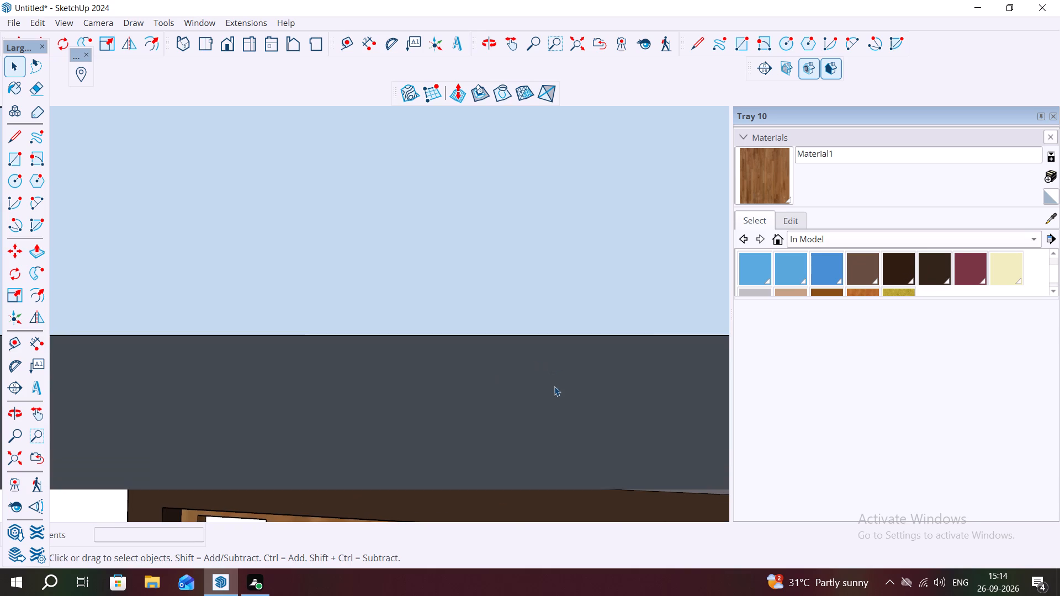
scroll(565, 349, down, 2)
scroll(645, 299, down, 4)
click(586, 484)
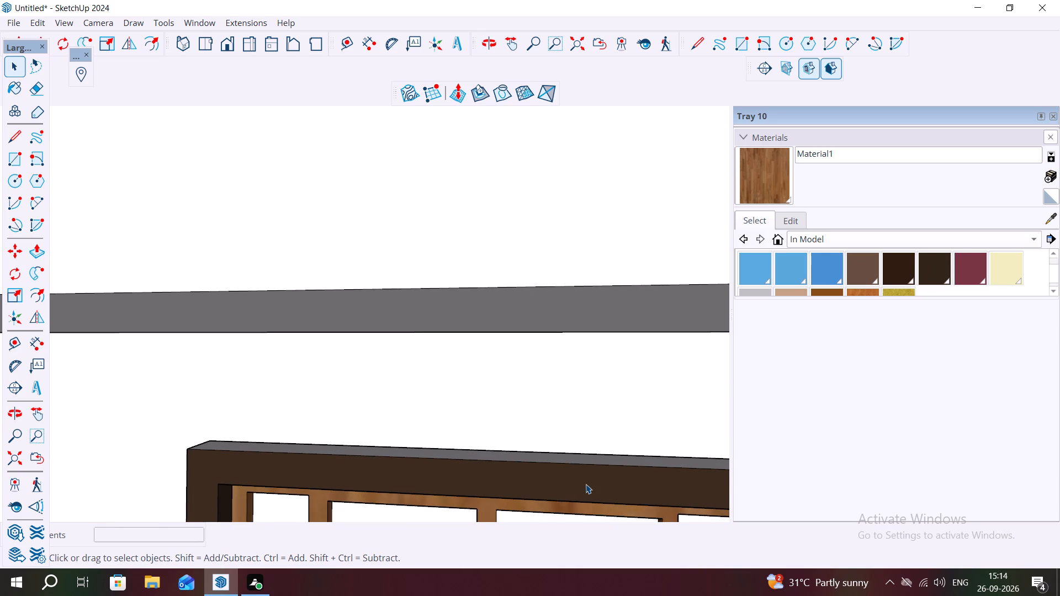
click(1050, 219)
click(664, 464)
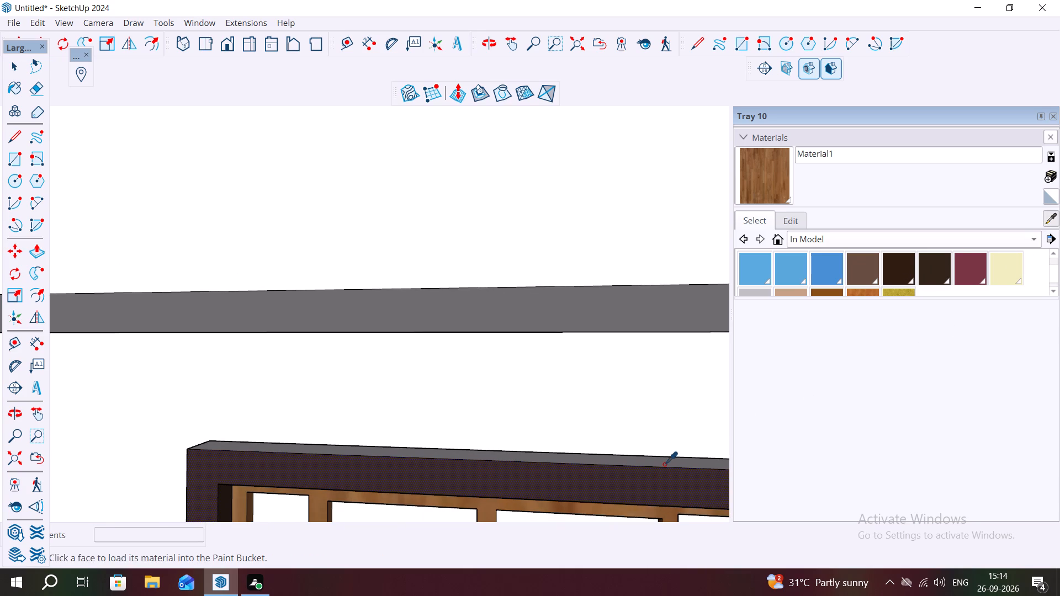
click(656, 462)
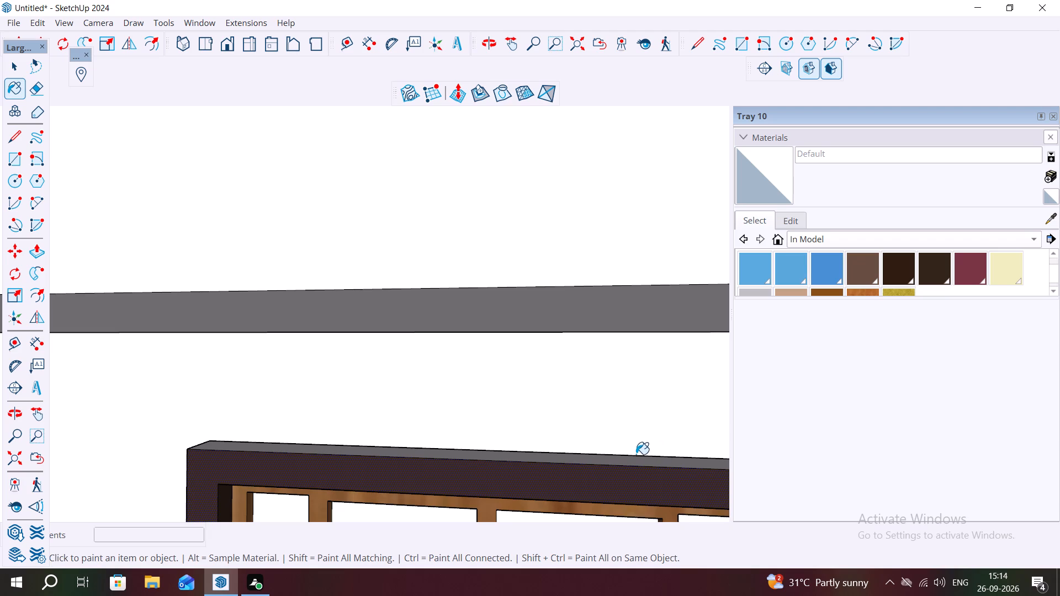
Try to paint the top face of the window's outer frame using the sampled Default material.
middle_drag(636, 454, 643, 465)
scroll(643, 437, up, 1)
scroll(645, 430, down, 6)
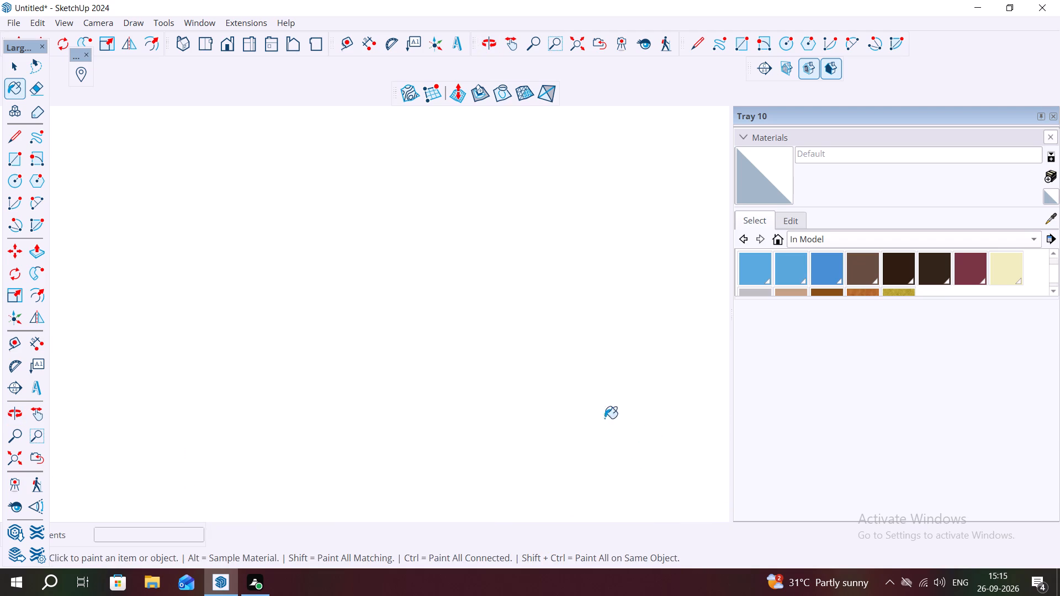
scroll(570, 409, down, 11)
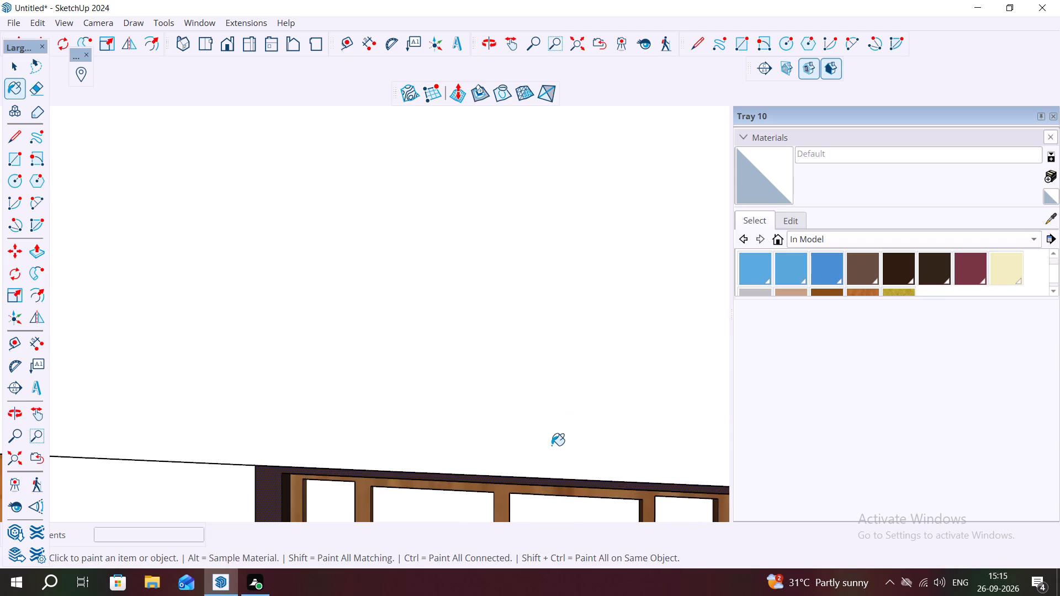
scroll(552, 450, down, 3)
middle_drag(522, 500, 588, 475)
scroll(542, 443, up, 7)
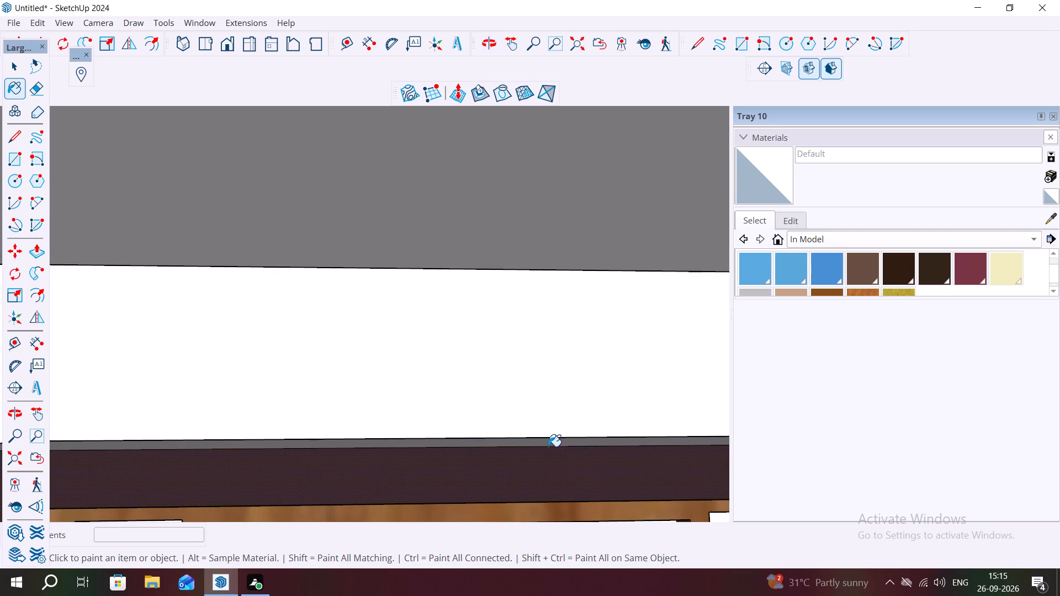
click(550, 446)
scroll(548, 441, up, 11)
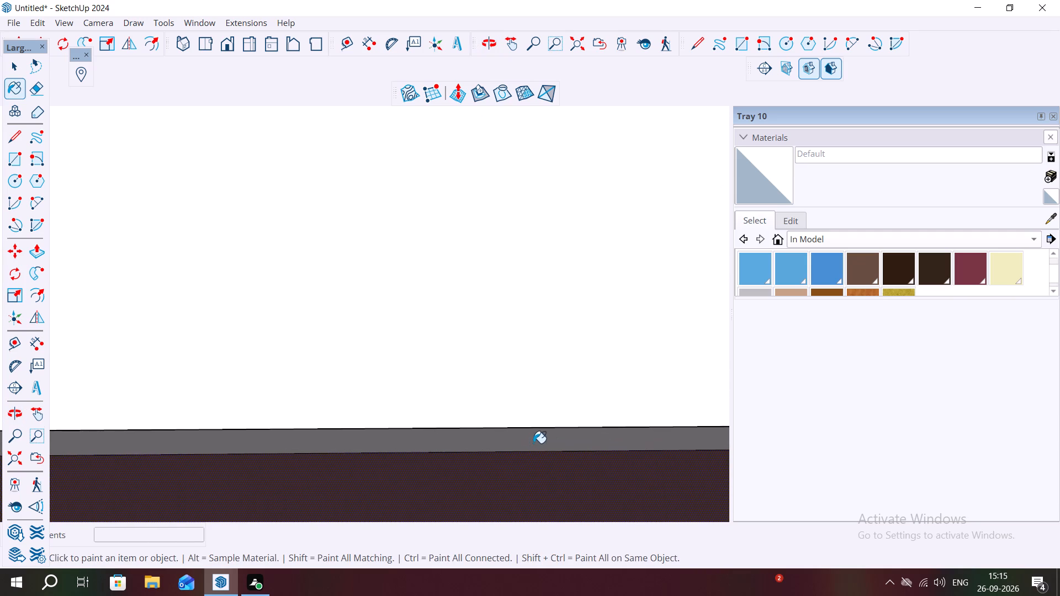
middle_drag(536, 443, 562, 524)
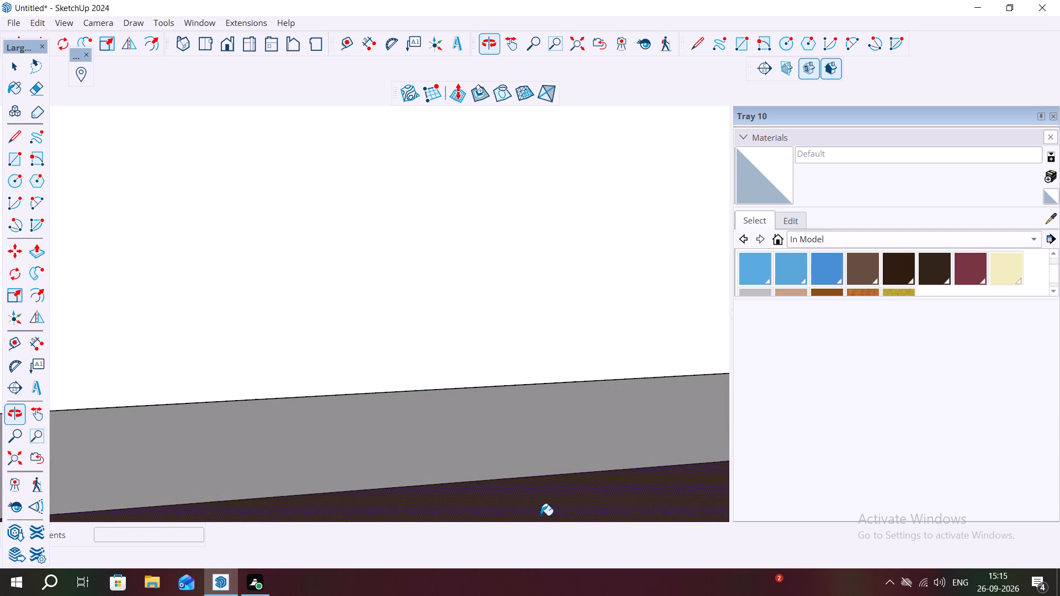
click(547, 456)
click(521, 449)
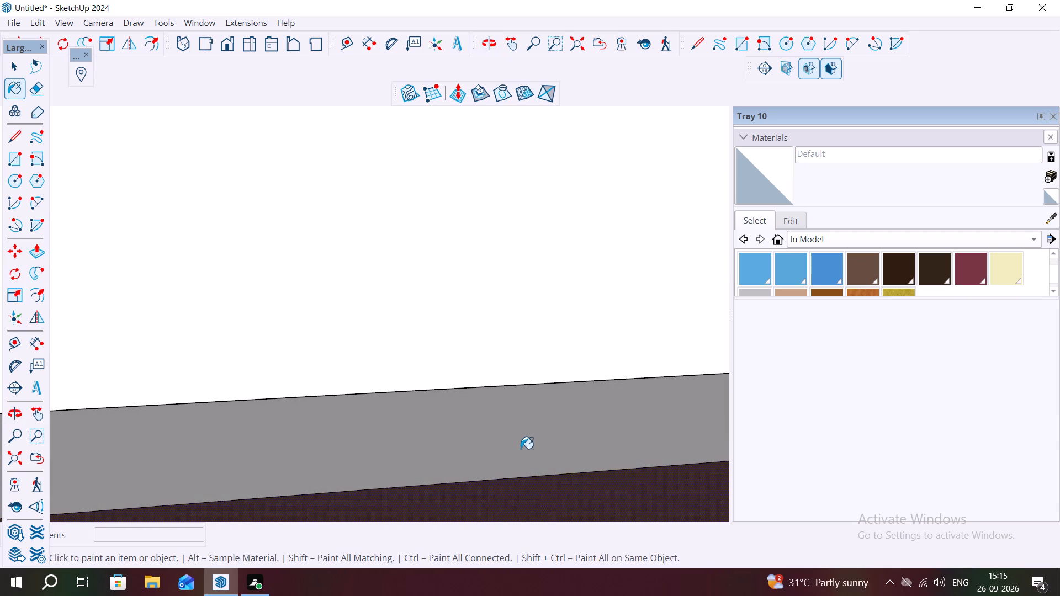
Sample Teddy_HairLight from the outer frame's front face and paint the frame's top face with it.
key(space)
click(523, 457)
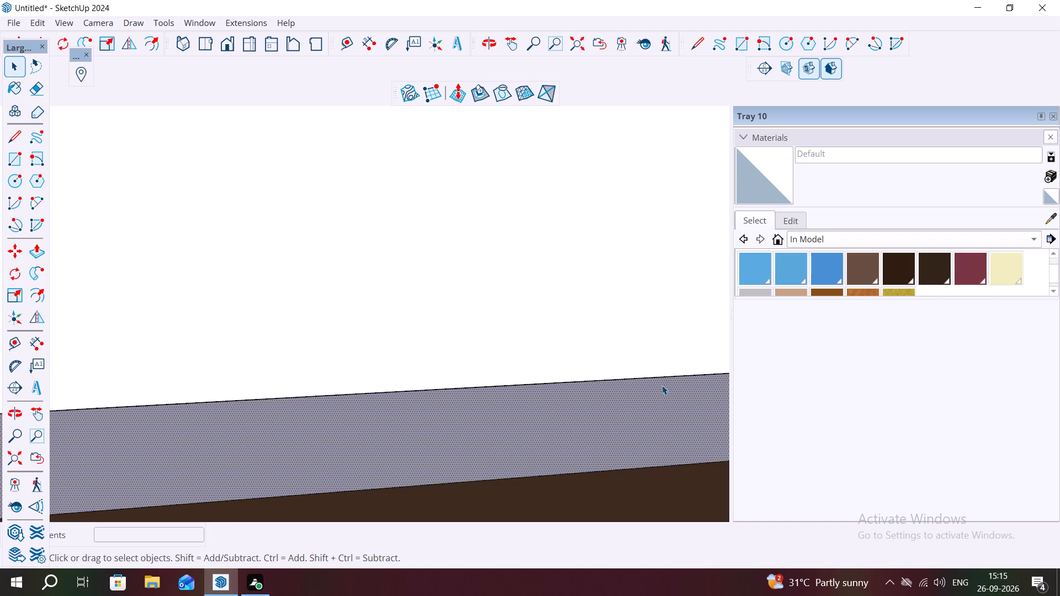
click(1046, 222)
click(639, 500)
click(616, 427)
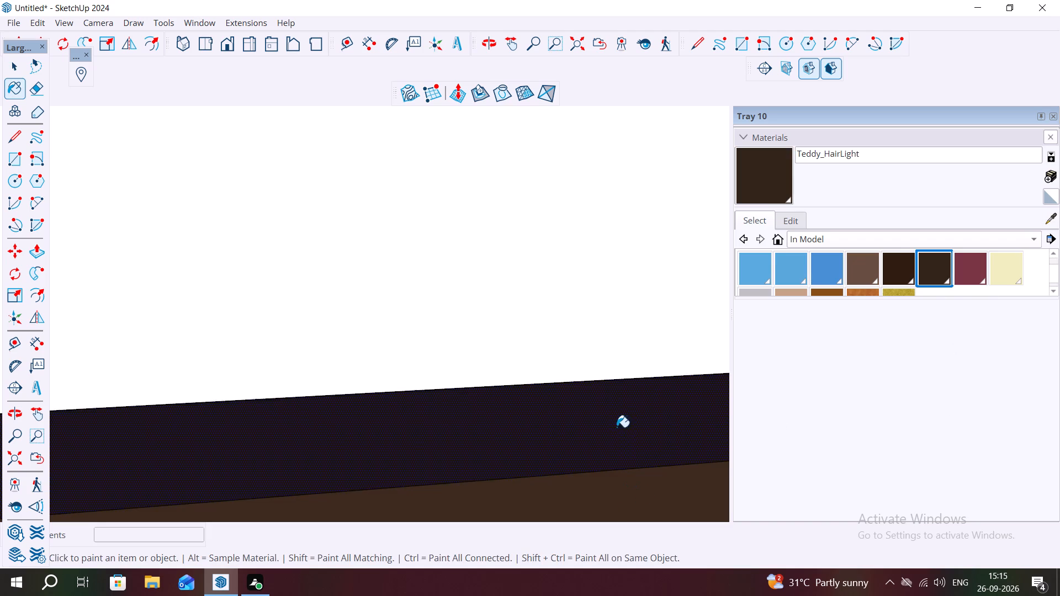
scroll(536, 433, down, 2)
scroll(536, 450, up, 1)
scroll(536, 451, down, 20)
scroll(536, 451, down, 1)
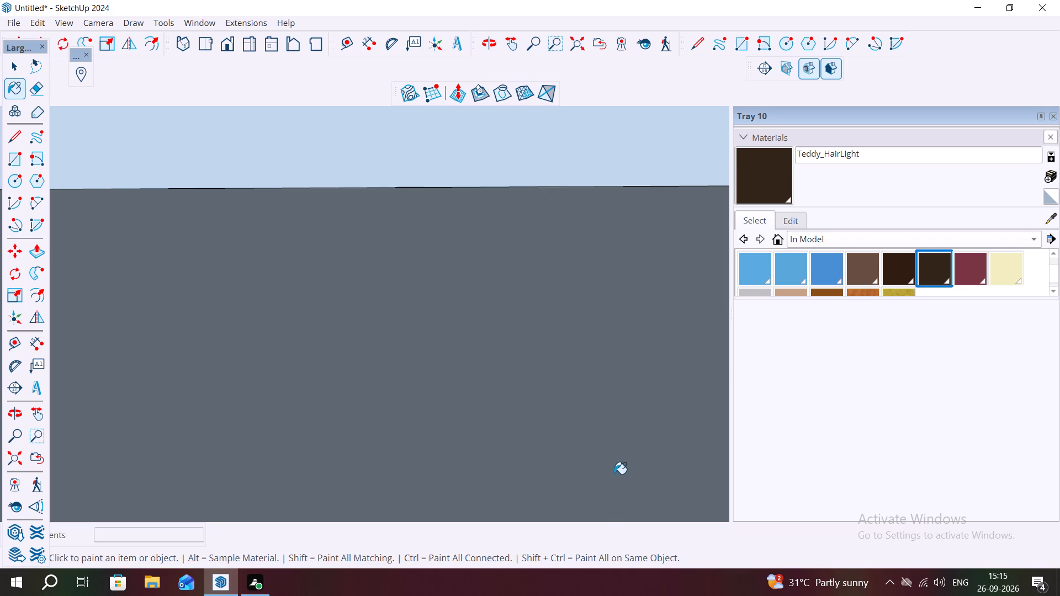
scroll(578, 445, down, 2)
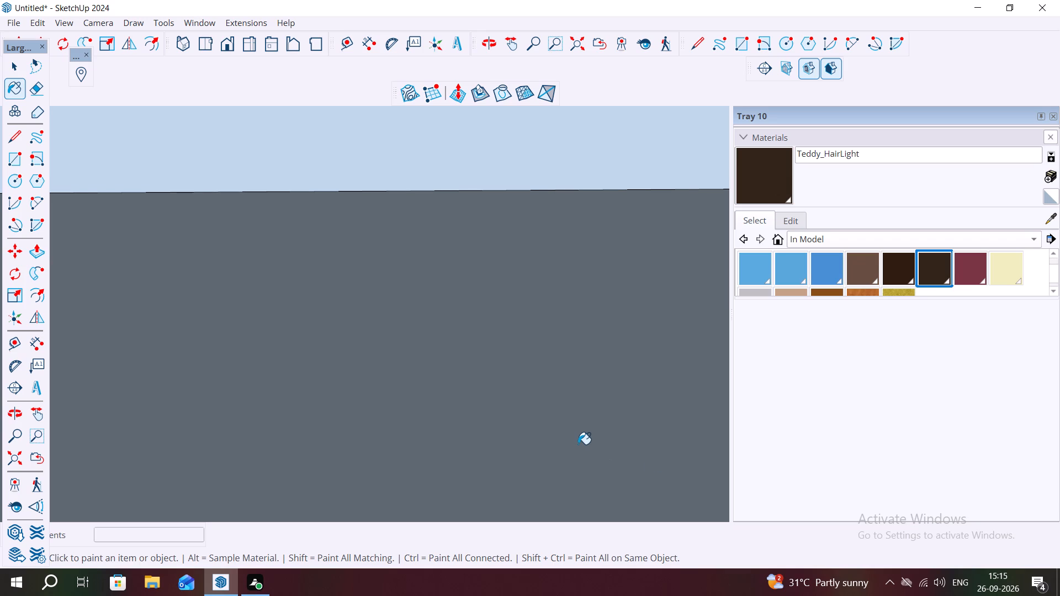
Paint the side face of the balcony window's outer frame nearest the wooden door with the Teddy_HairLight material.
scroll(528, 454, down, 5)
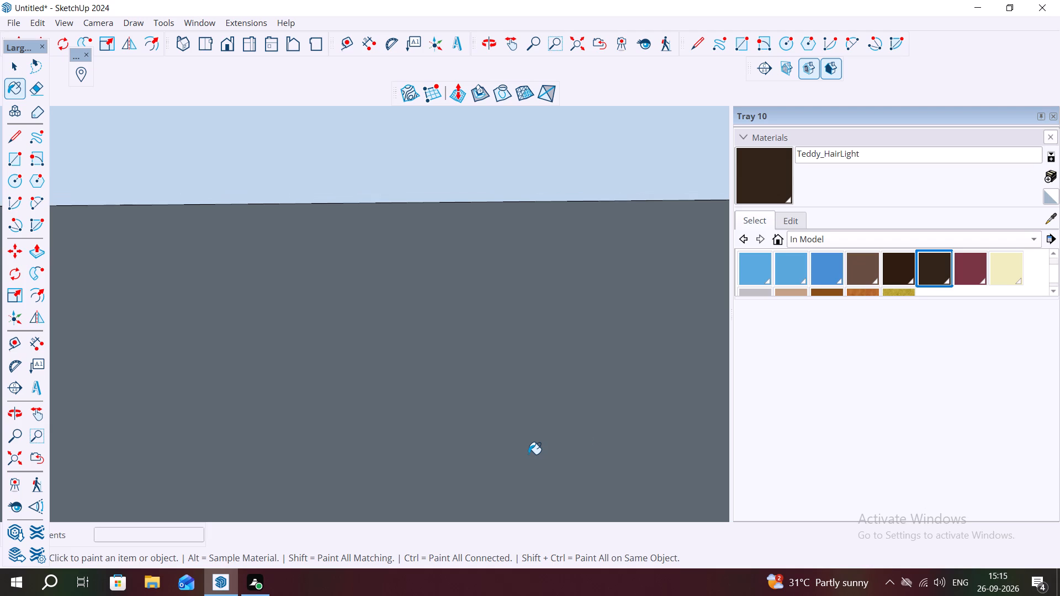
scroll(521, 423, down, 3)
scroll(522, 346, down, 4)
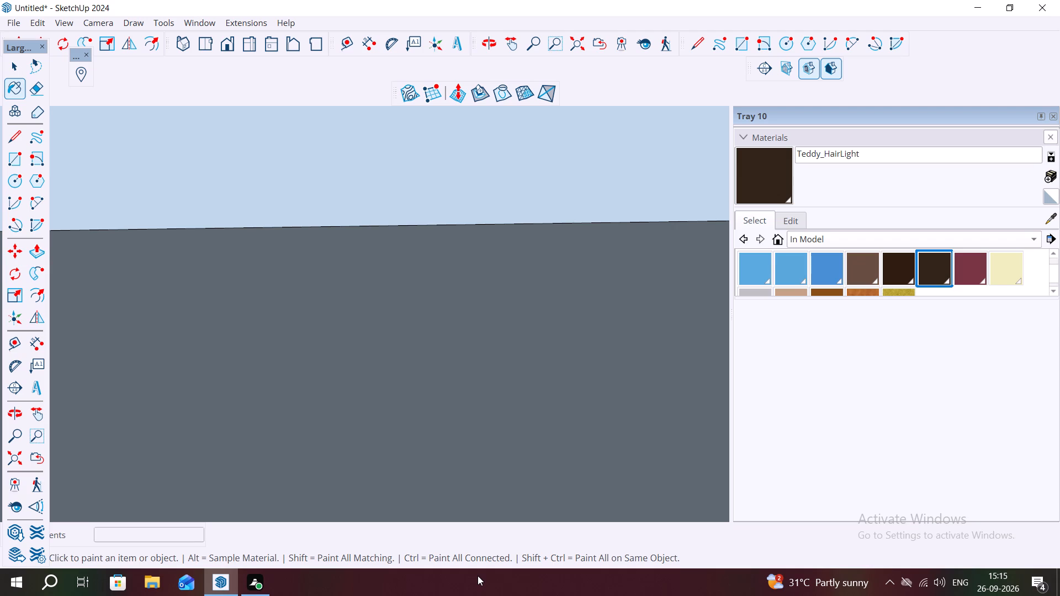
scroll(418, 542, down, 8)
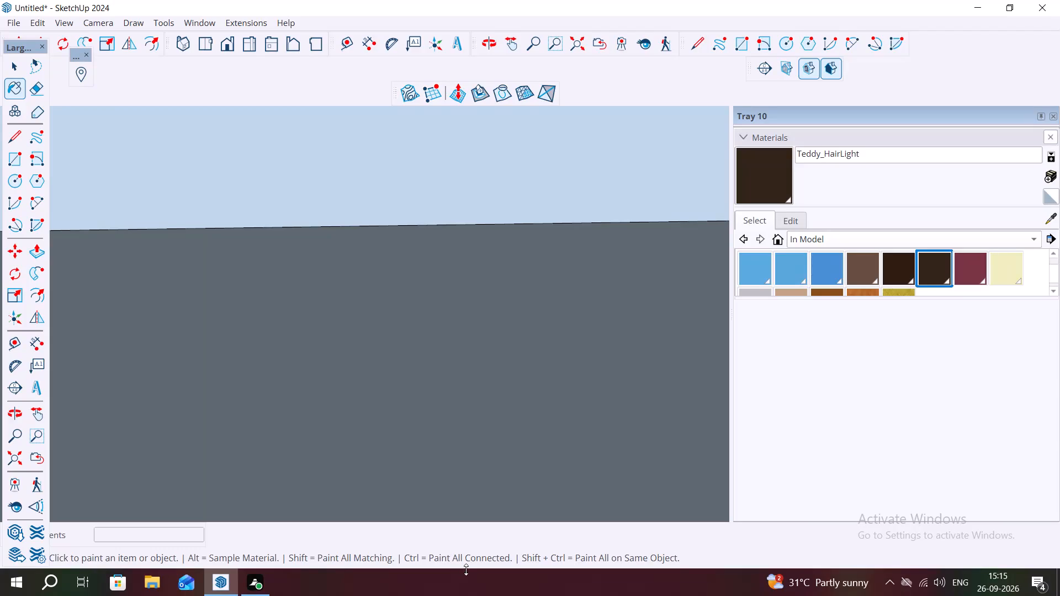
scroll(471, 574, down, 1)
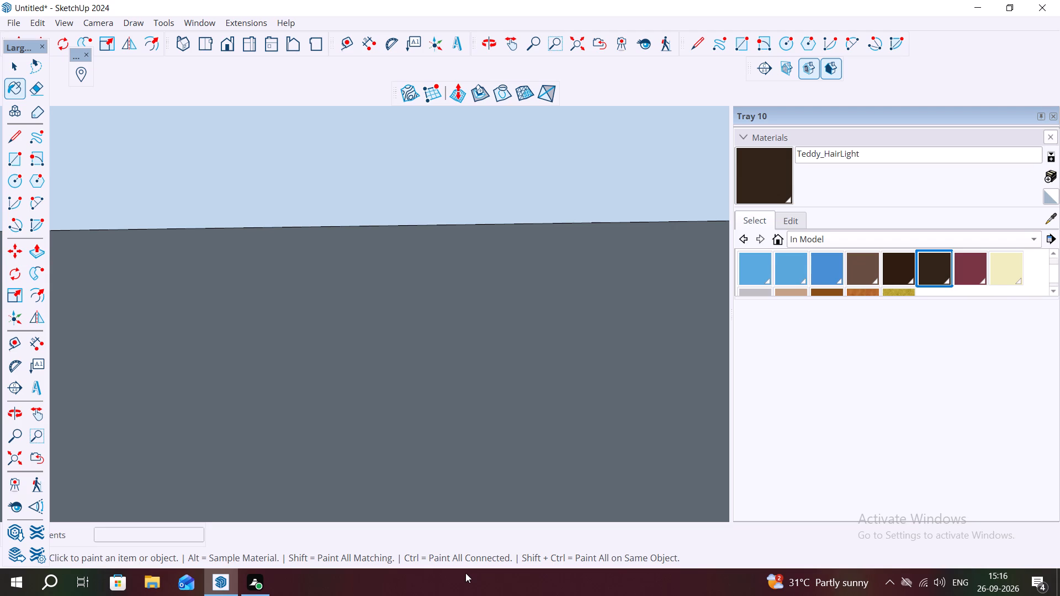
scroll(369, 552, down, 20)
scroll(395, 561, down, 11)
scroll(425, 457, down, 13)
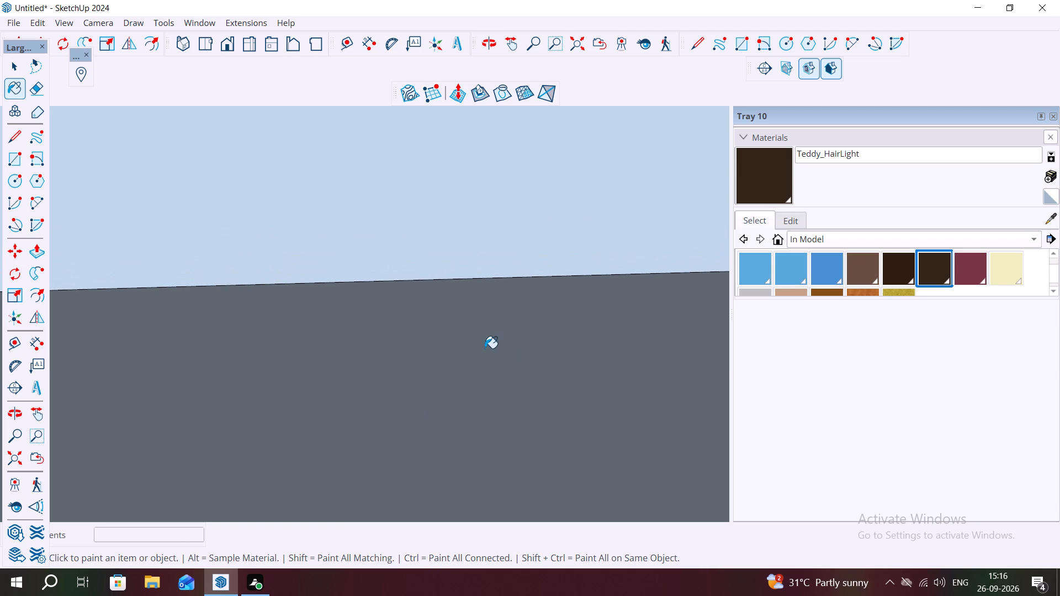
scroll(491, 349, down, 8)
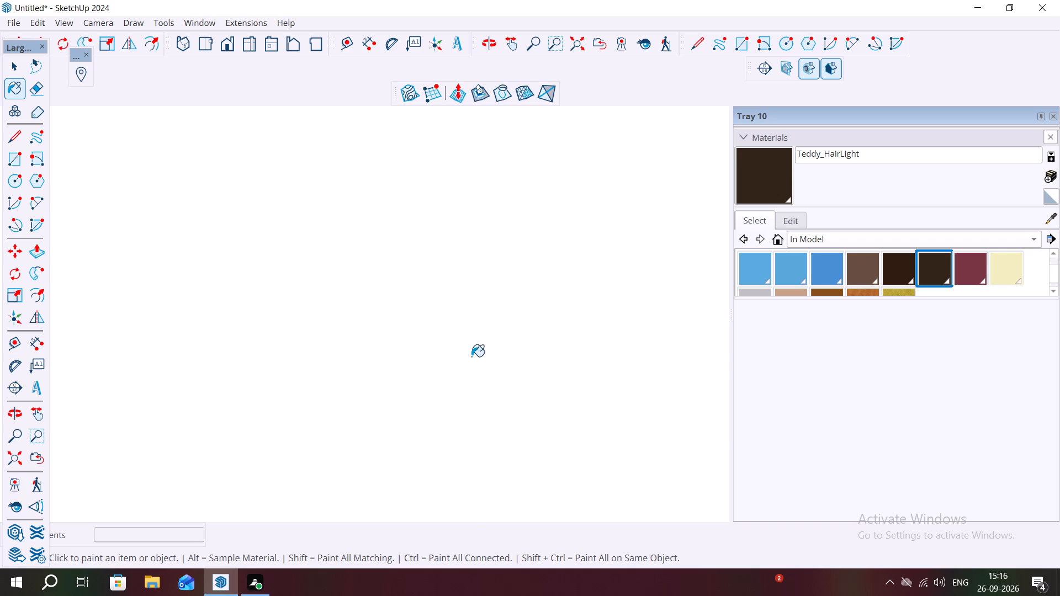
scroll(470, 359, down, 8)
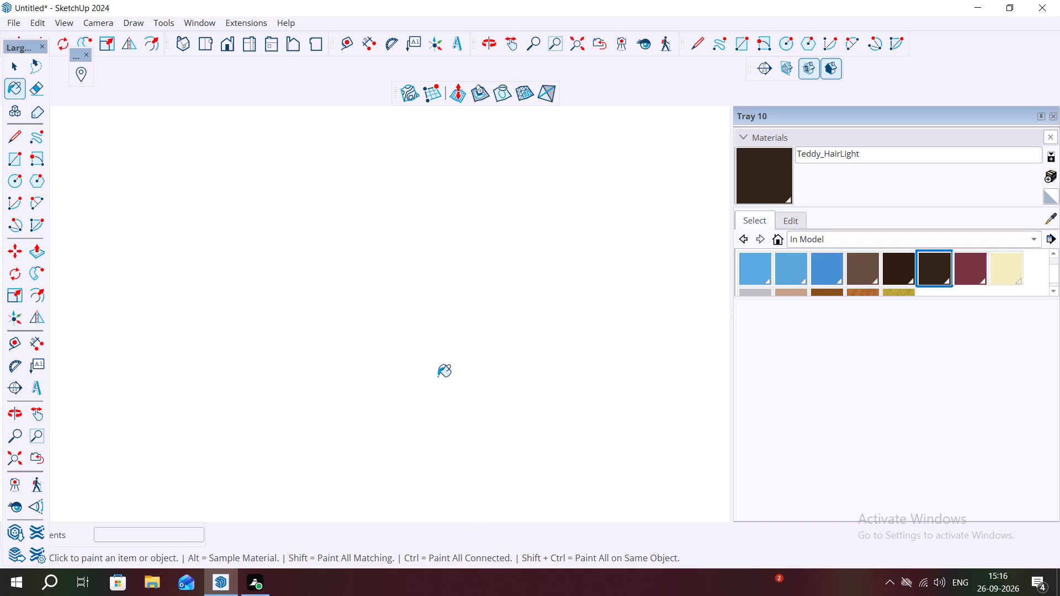
scroll(438, 376, down, 7)
scroll(455, 386, down, 17)
scroll(550, 394, up, 1)
scroll(549, 405, down, 3)
scroll(551, 407, up, 1)
scroll(554, 411, down, 4)
scroll(573, 423, down, 20)
scroll(573, 423, down, 10)
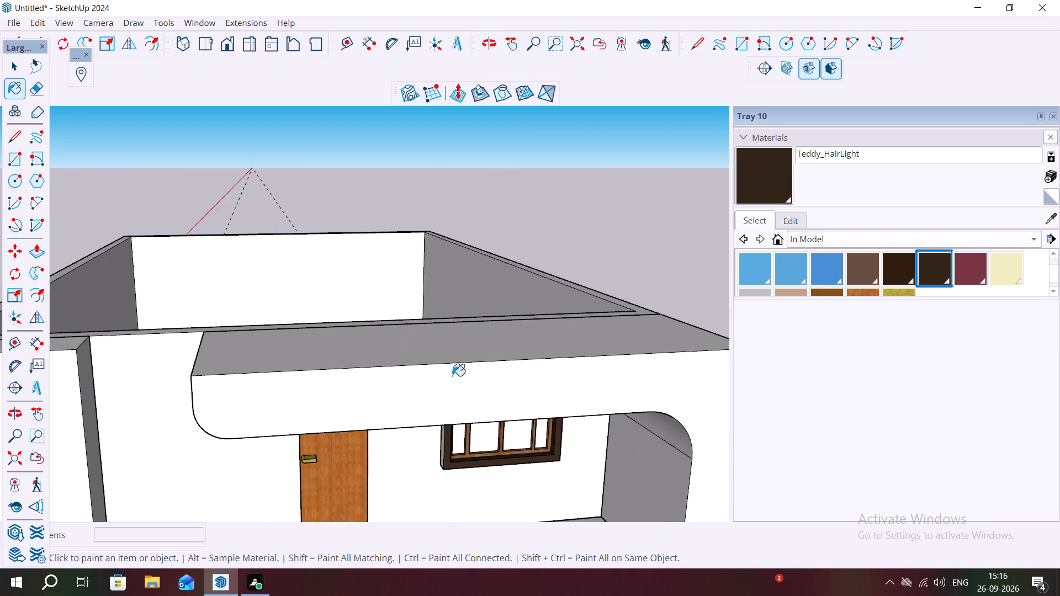
scroll(464, 395, down, 4)
middle_drag(508, 448, 486, 369)
scroll(494, 401, up, 7)
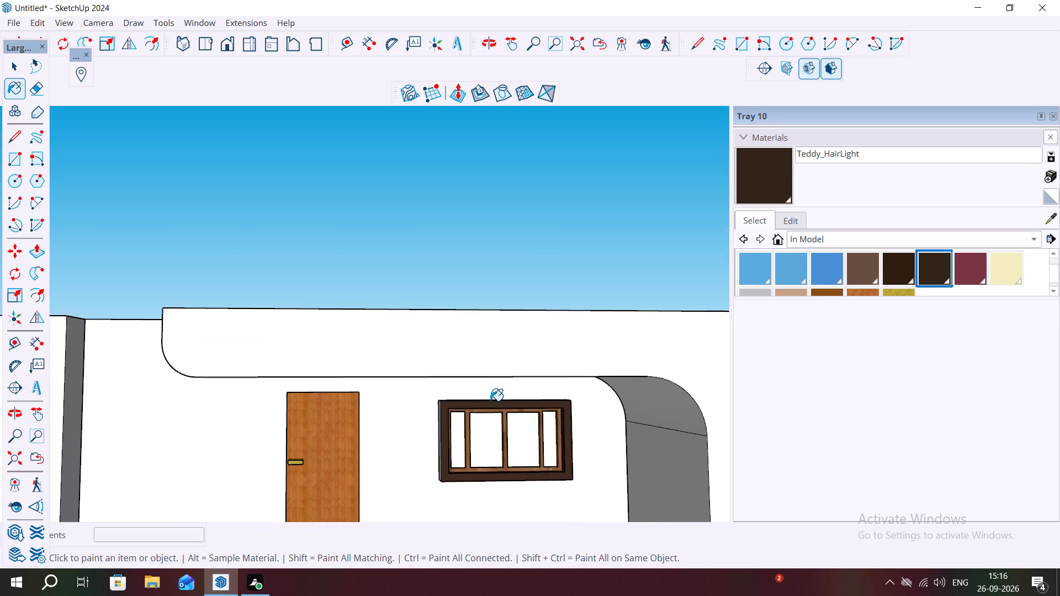
scroll(428, 422, up, 3)
middle_drag(428, 422, 606, 467)
middle_drag(399, 478, 436, 453)
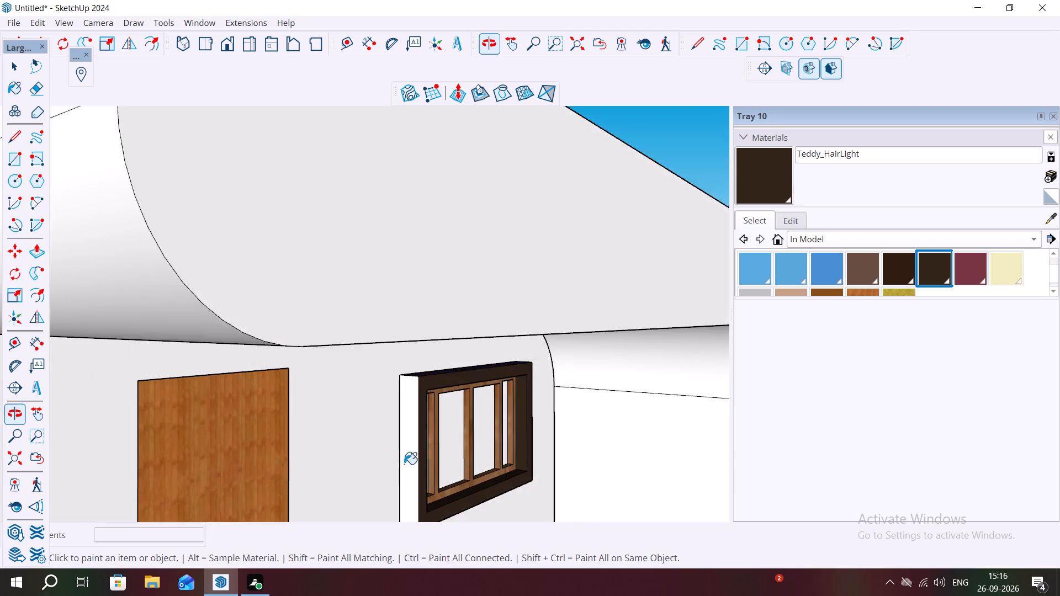
scroll(405, 458, up, 4)
click(416, 443)
Paint the opposite side face of the window's outer frame, nearest the rounded corner, with Teddy_HairLight.
scroll(372, 444, down, 7)
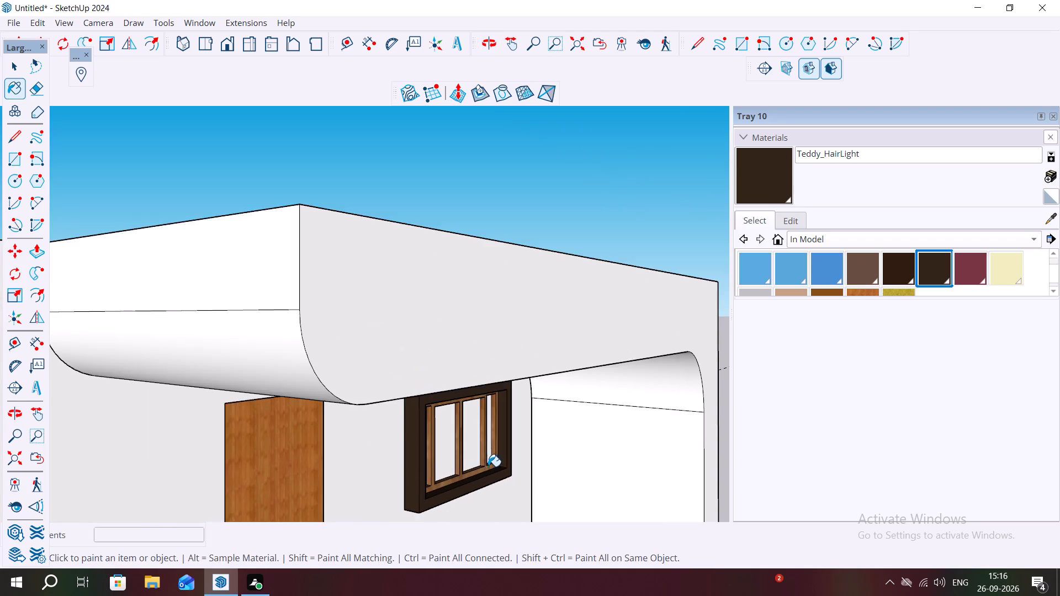
middle_drag(486, 466, 248, 453)
scroll(225, 425, down, 6)
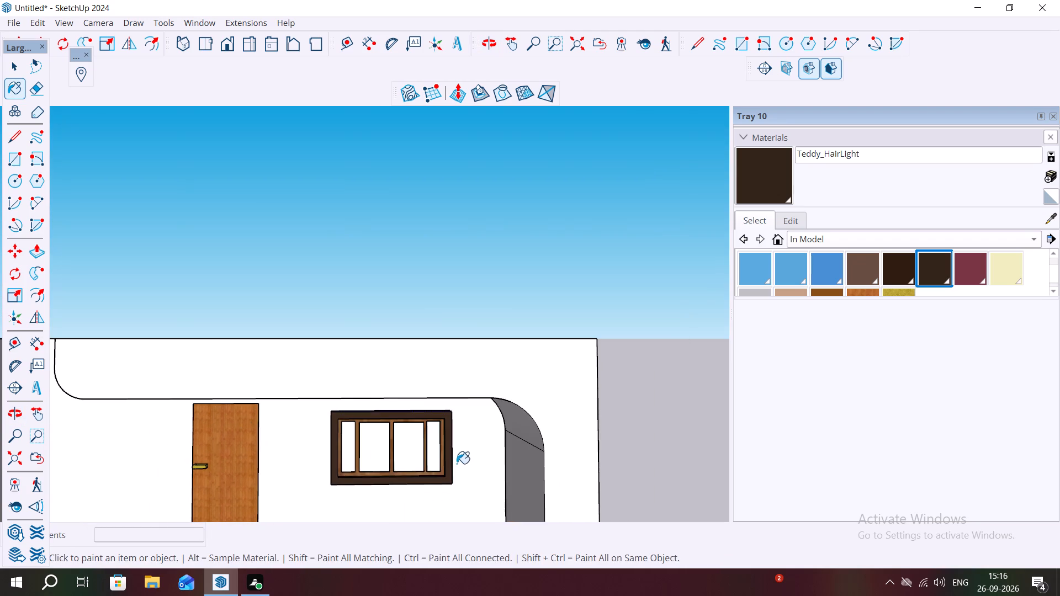
middle_drag(455, 463, 330, 476)
scroll(463, 439, up, 7)
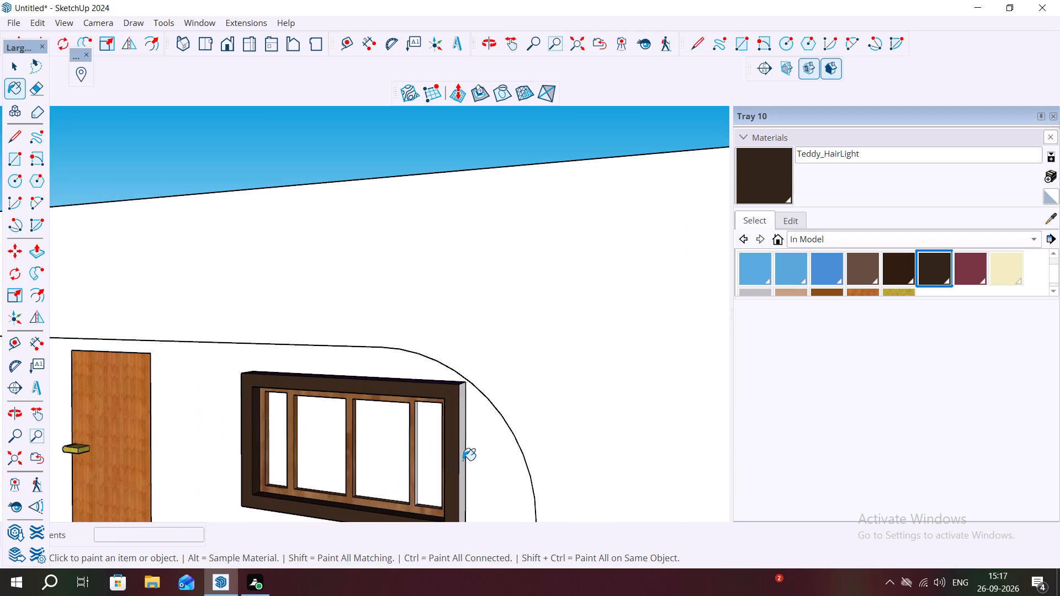
click(463, 460)
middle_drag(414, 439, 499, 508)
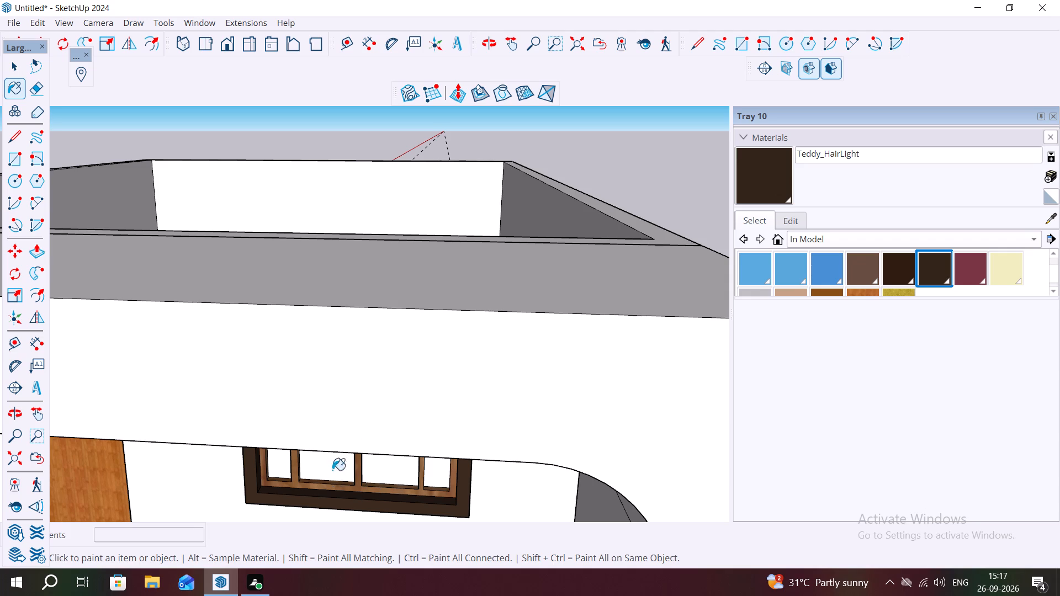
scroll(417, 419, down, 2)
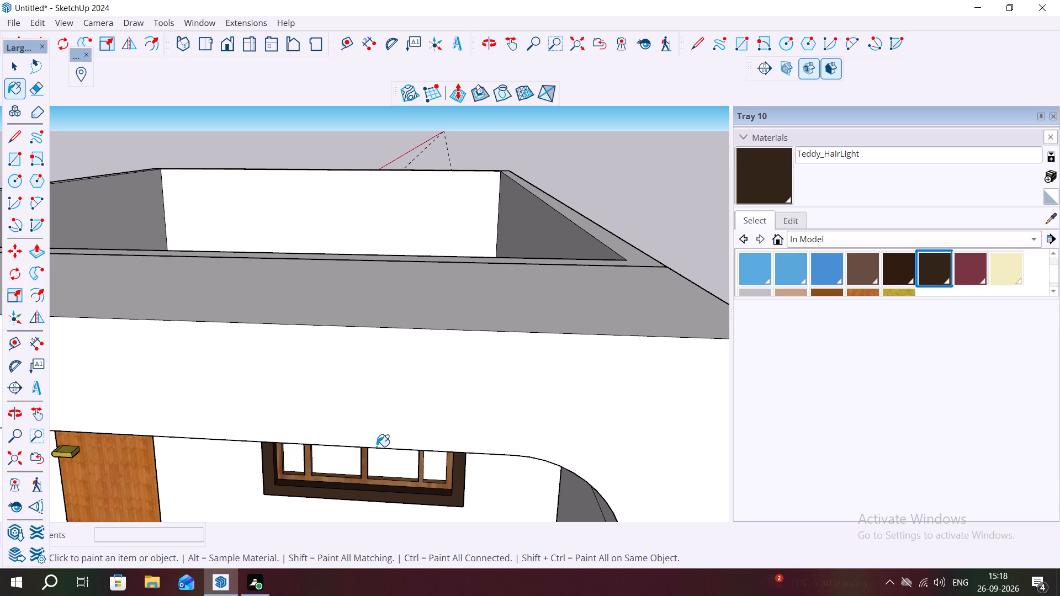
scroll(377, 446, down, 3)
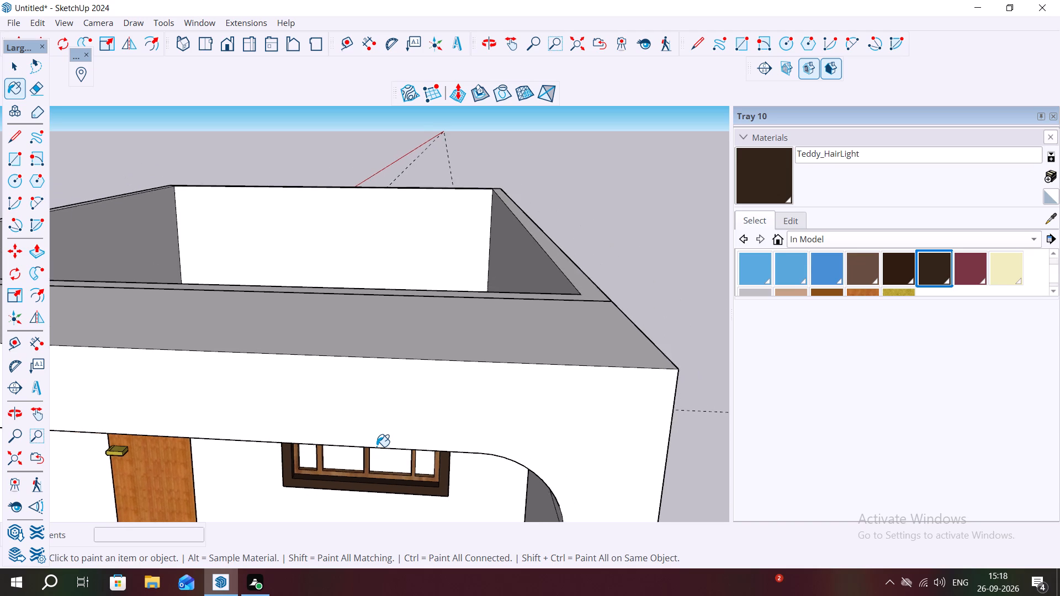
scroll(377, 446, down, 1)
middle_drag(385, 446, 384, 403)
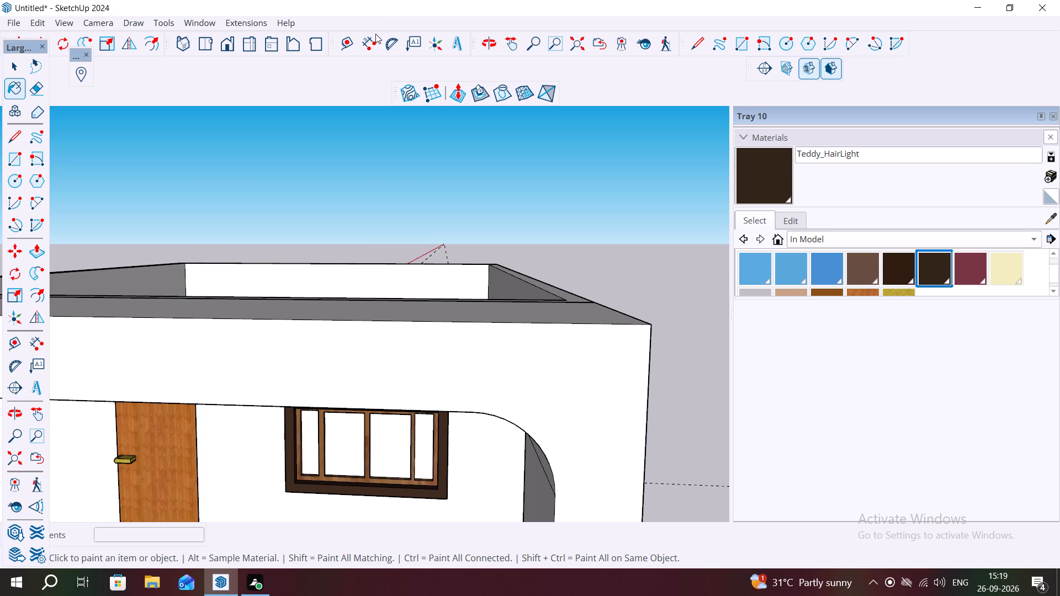
Paint the four panes of the balcony window with Translucent Glass Blue from the Glass and Mirrors materials.
scroll(386, 179, down, 8)
scroll(341, 318, up, 2)
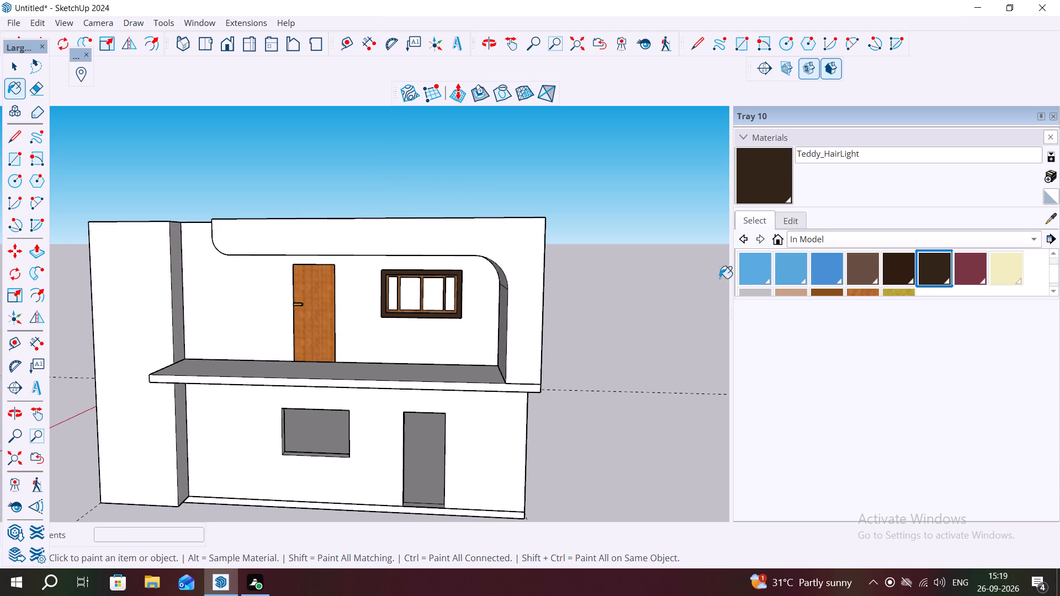
click(846, 240)
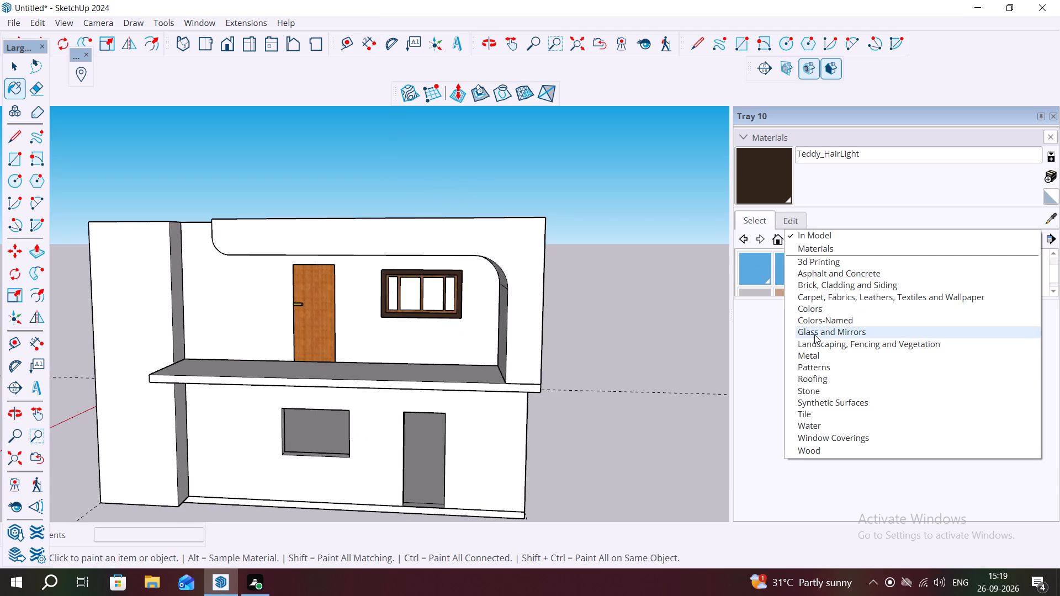
click(811, 333)
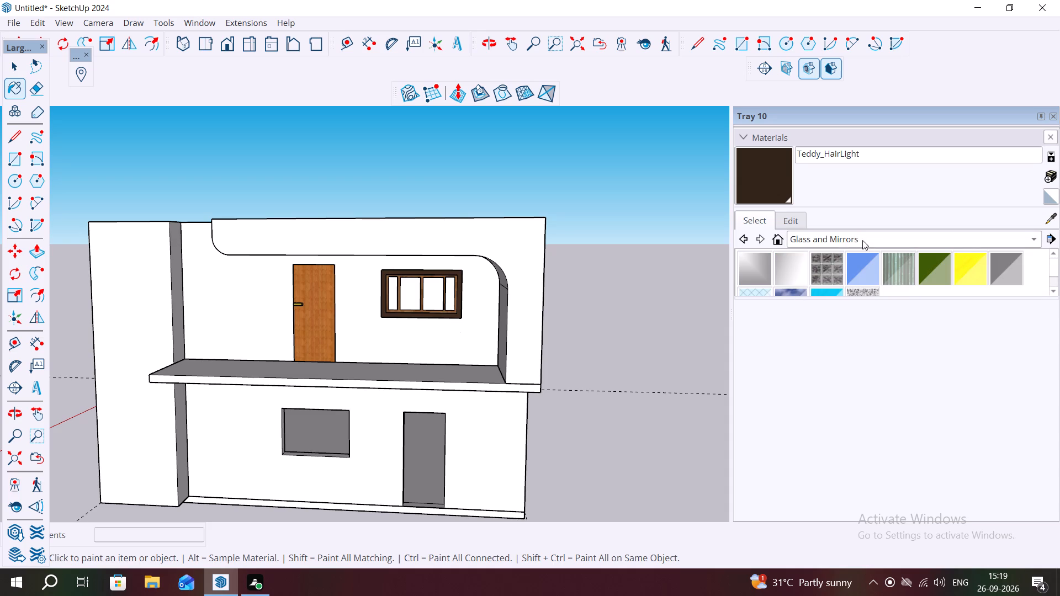
scroll(835, 257, down, 2)
scroll(793, 268, up, 2)
scroll(857, 265, up, 5)
click(856, 269)
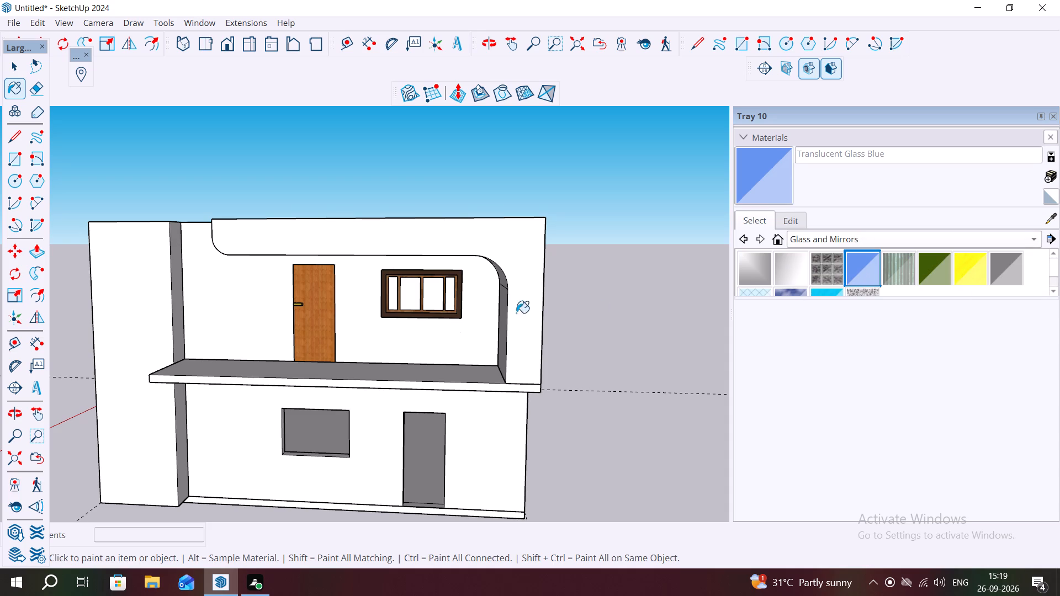
scroll(420, 300, up, 11)
click(388, 283)
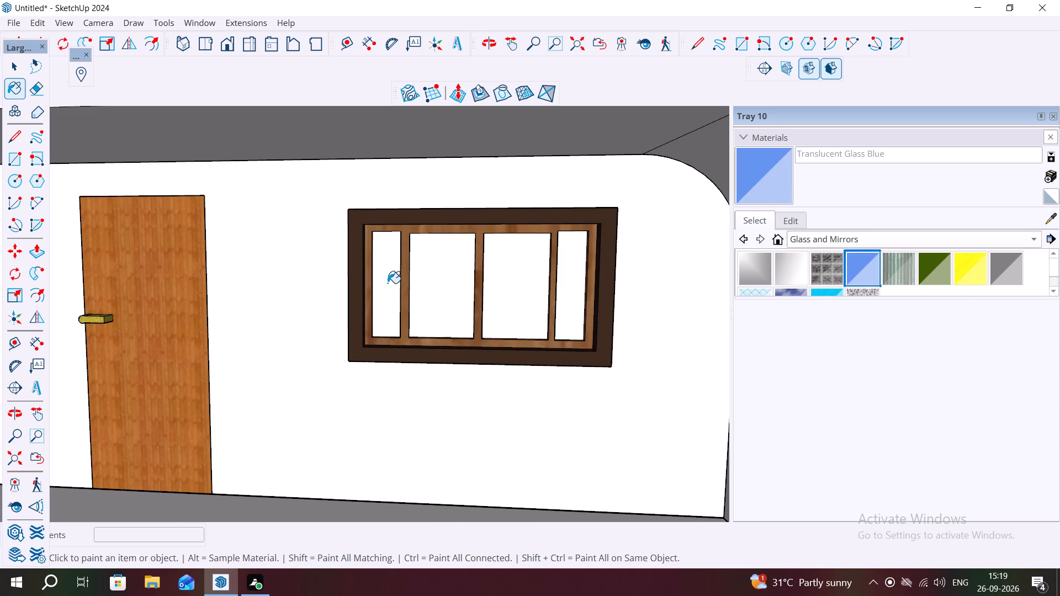
click(443, 285)
click(521, 295)
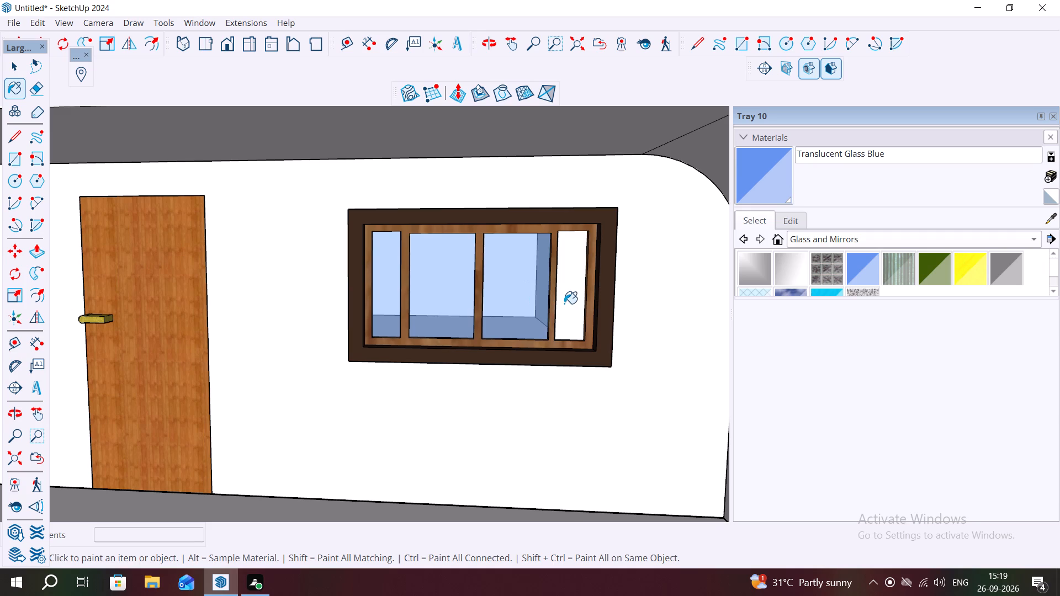
click(565, 304)
Draw a 7' by 3' rectangle from corner to corner across the ground-floor door opening, closing it with a face.
scroll(518, 308, down, 3)
scroll(582, 308, up, 1)
scroll(708, 311, down, 5)
scroll(621, 301, down, 3)
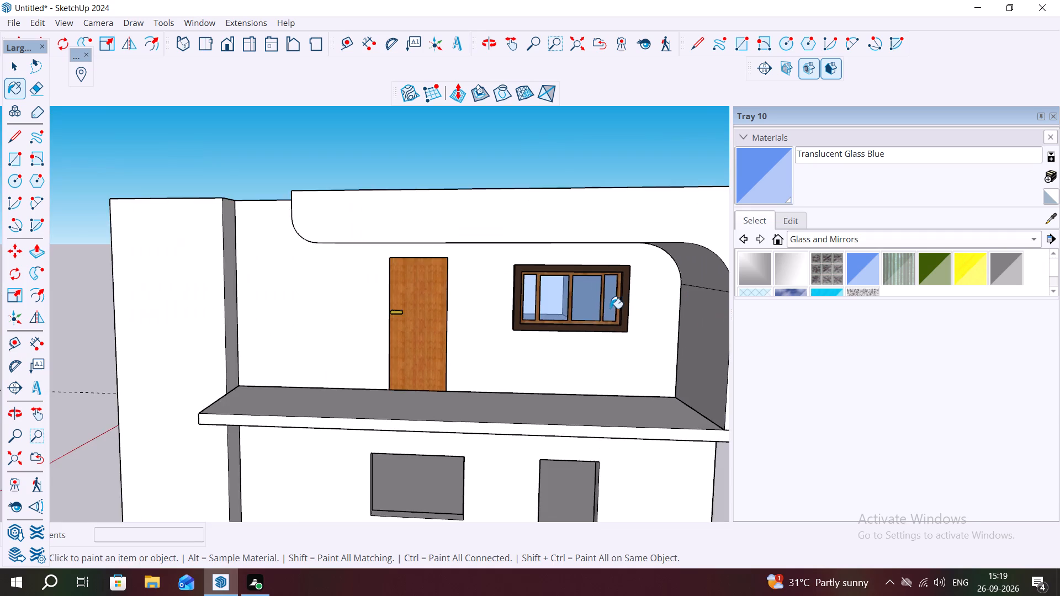
scroll(509, 327, down, 4)
scroll(425, 487, up, 5)
middle_drag(416, 475, 417, 464)
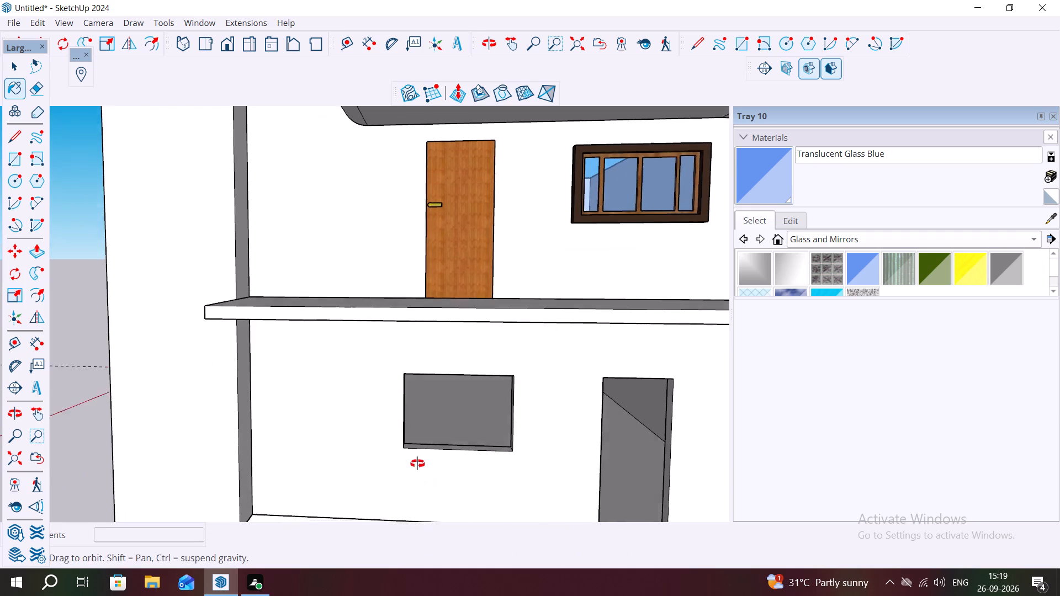
middle_drag(417, 464, 422, 443)
scroll(400, 398, up, 3)
scroll(409, 398, down, 2)
scroll(361, 368, down, 3)
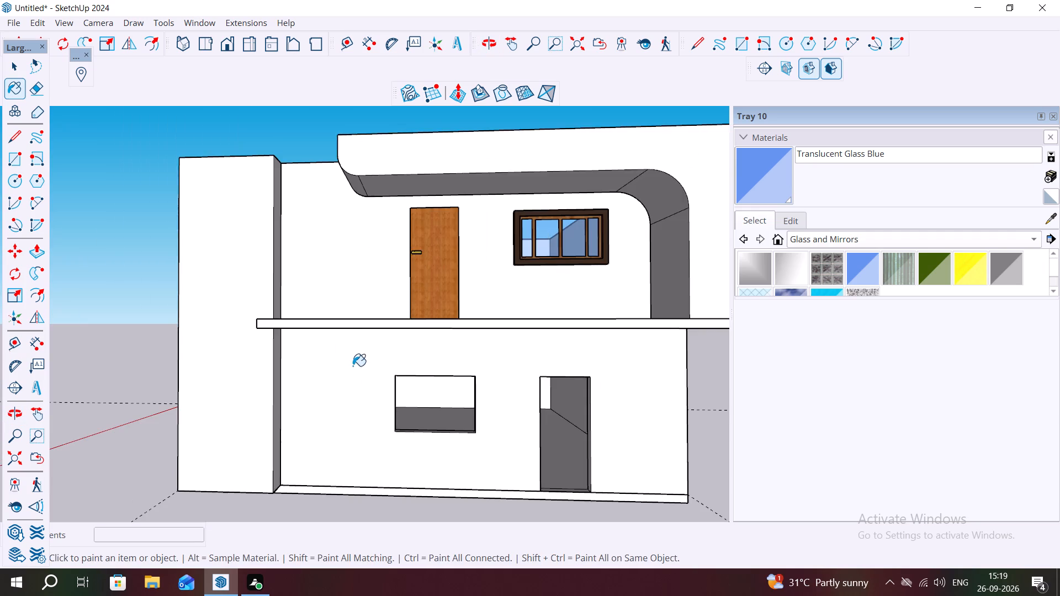
scroll(343, 342, down, 3)
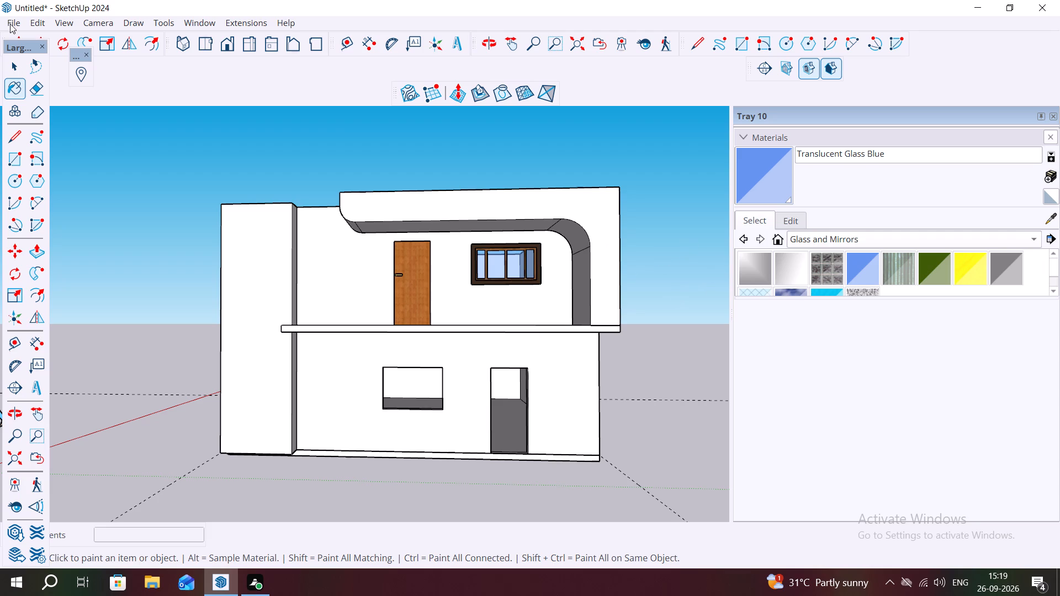
click(9, 156)
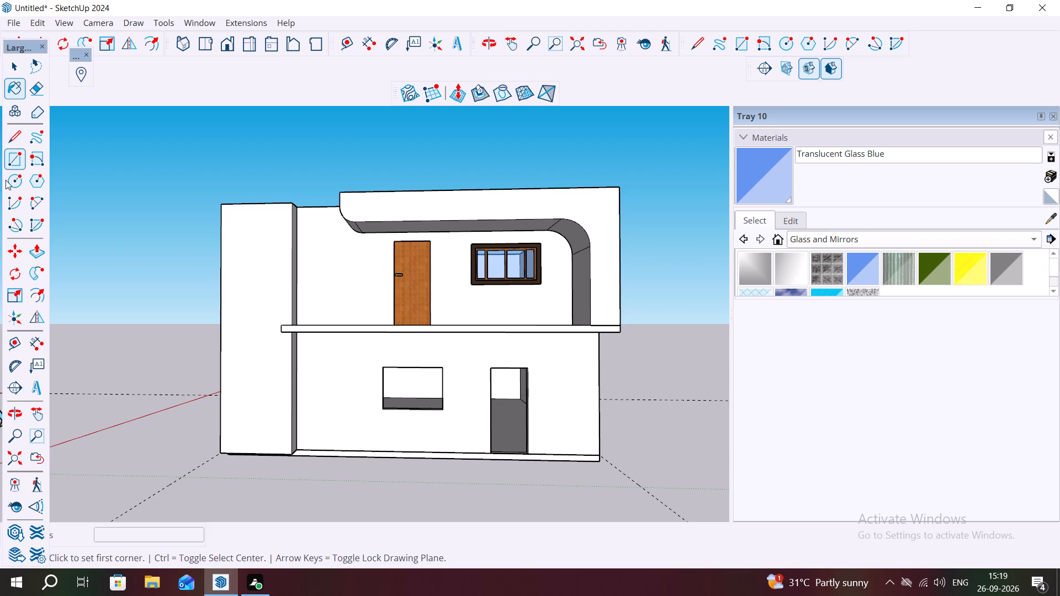
click(491, 371)
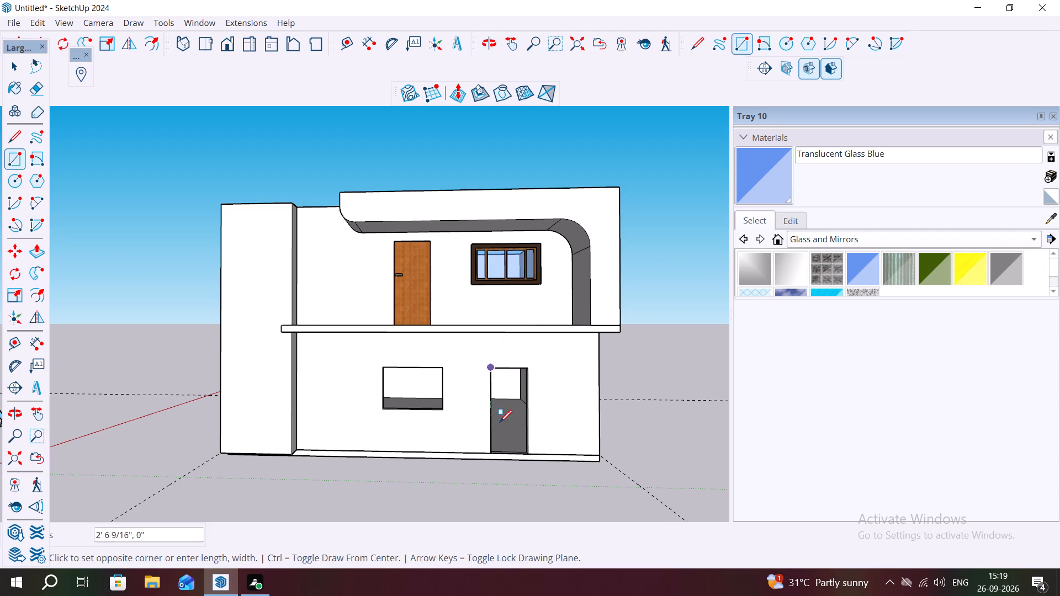
click(527, 455)
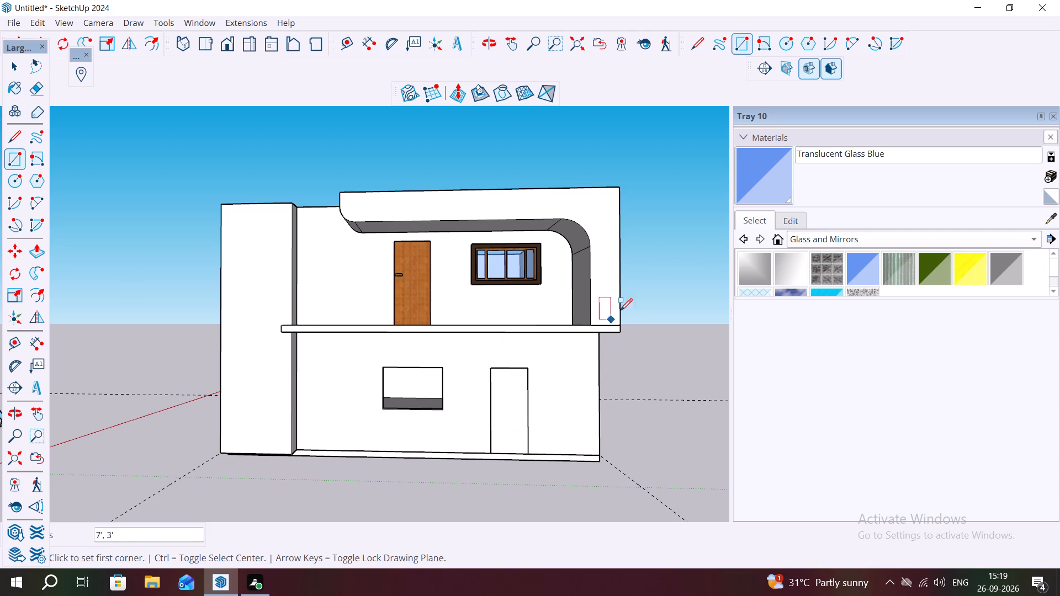
Create a new material based on Wood Cherry Original and paint the ground-floor door face with it.
scroll(857, 262, down, 2)
scroll(859, 265, up, 9)
click(878, 236)
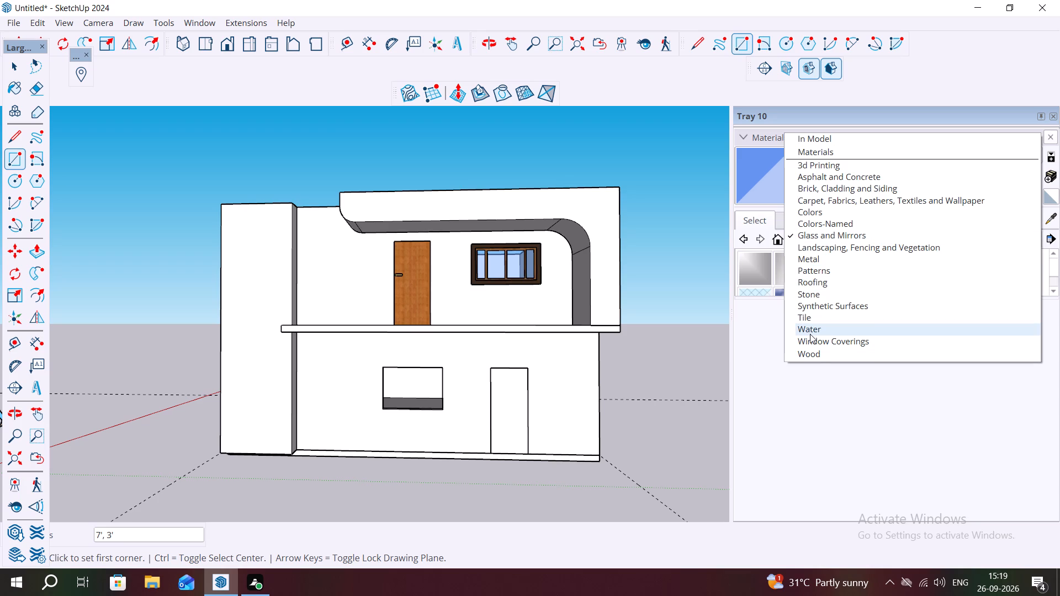
click(812, 353)
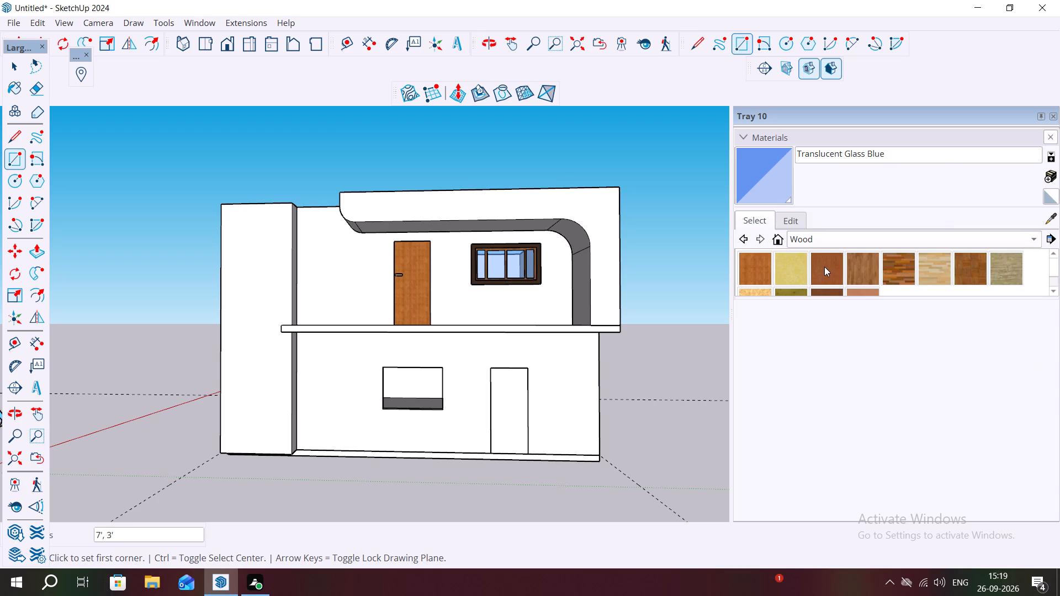
click(827, 265)
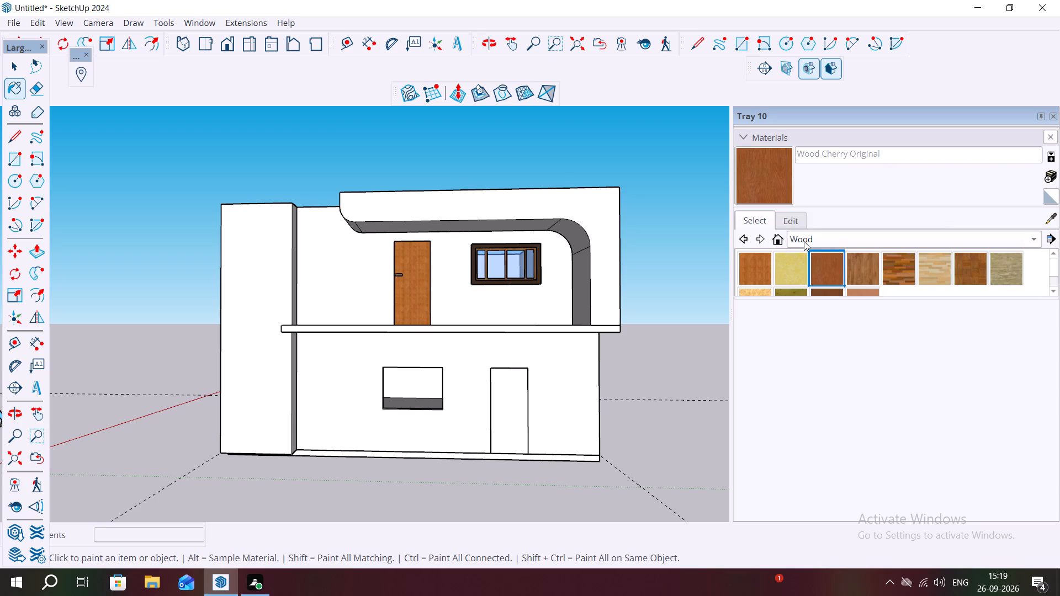
click(1049, 177)
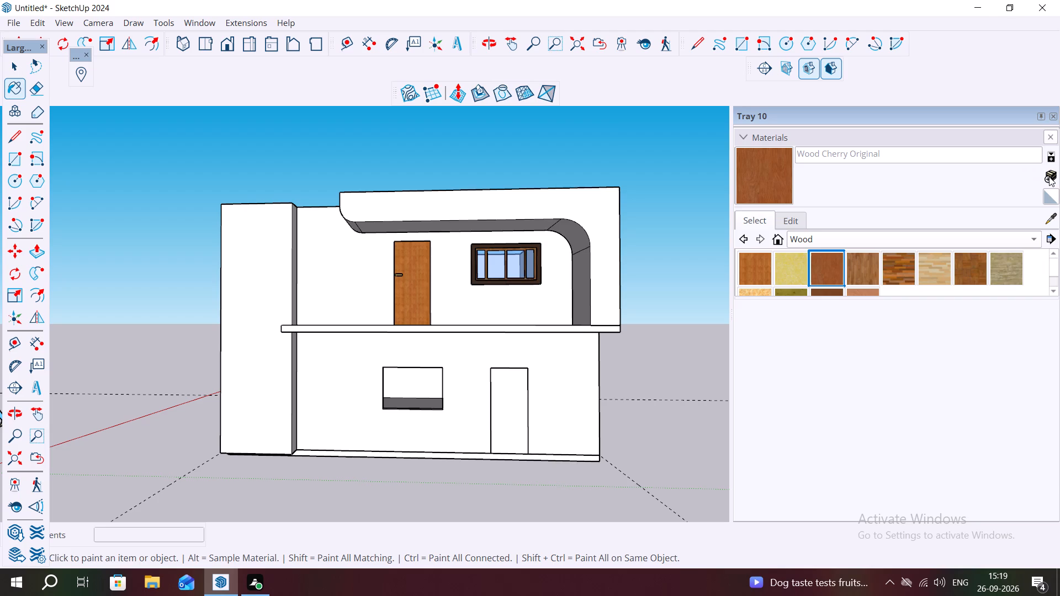
drag(551, 240, 552, 246)
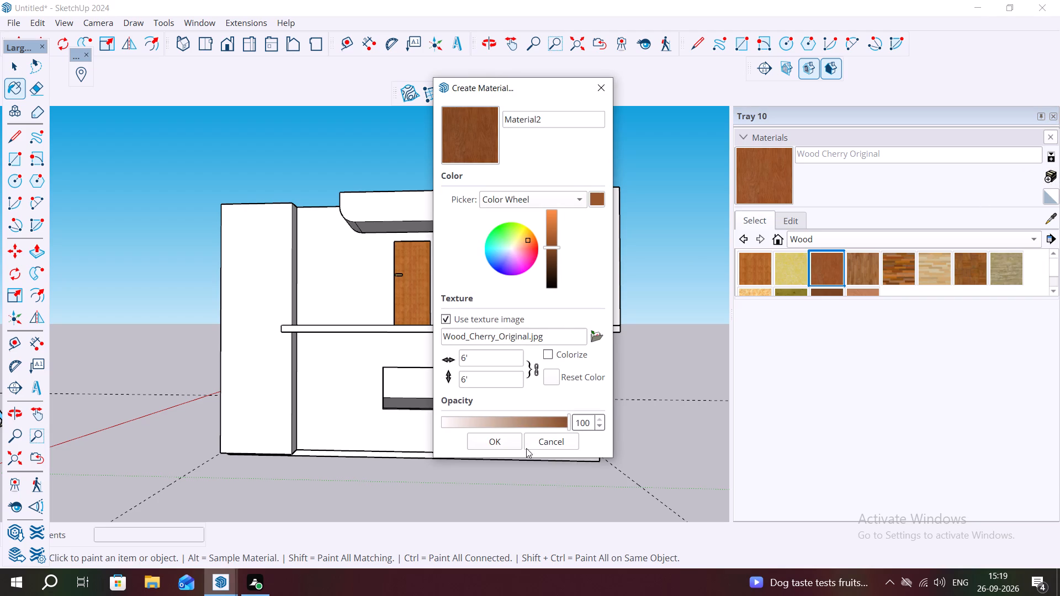
click(495, 441)
click(510, 411)
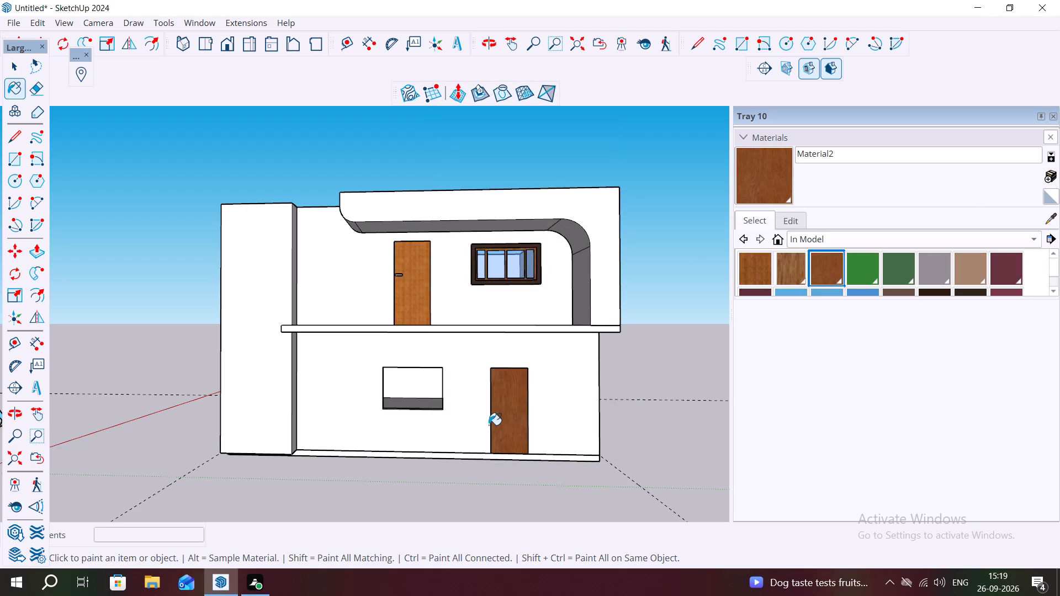
Draw a horizontal handle rectangle about 3 15/16" by 1 1/8" on the ground-floor door, near its edge facing the window opening.
scroll(491, 403, up, 4)
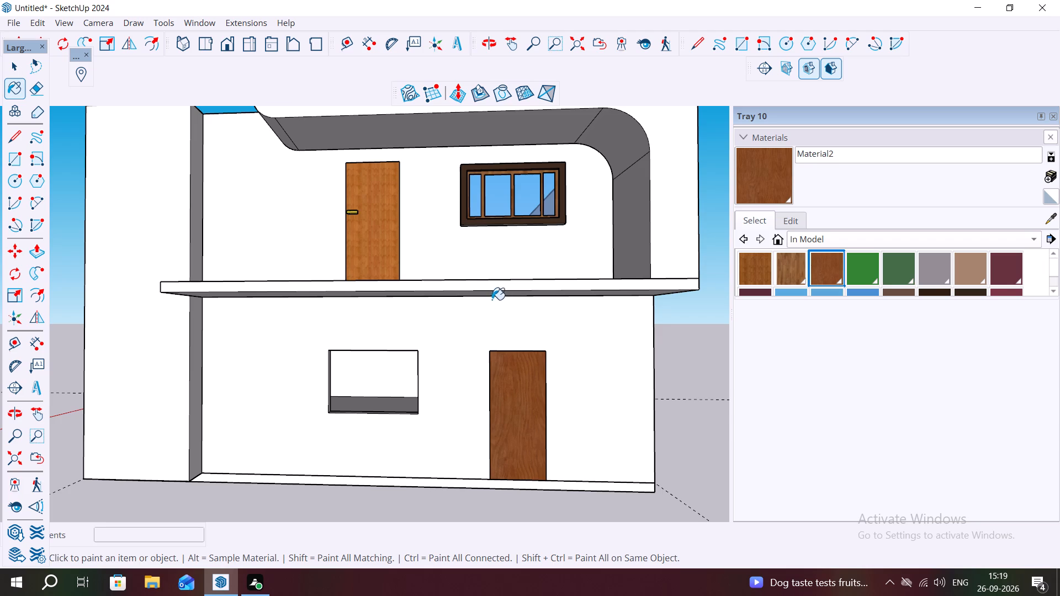
click(6, 160)
scroll(493, 413, up, 3)
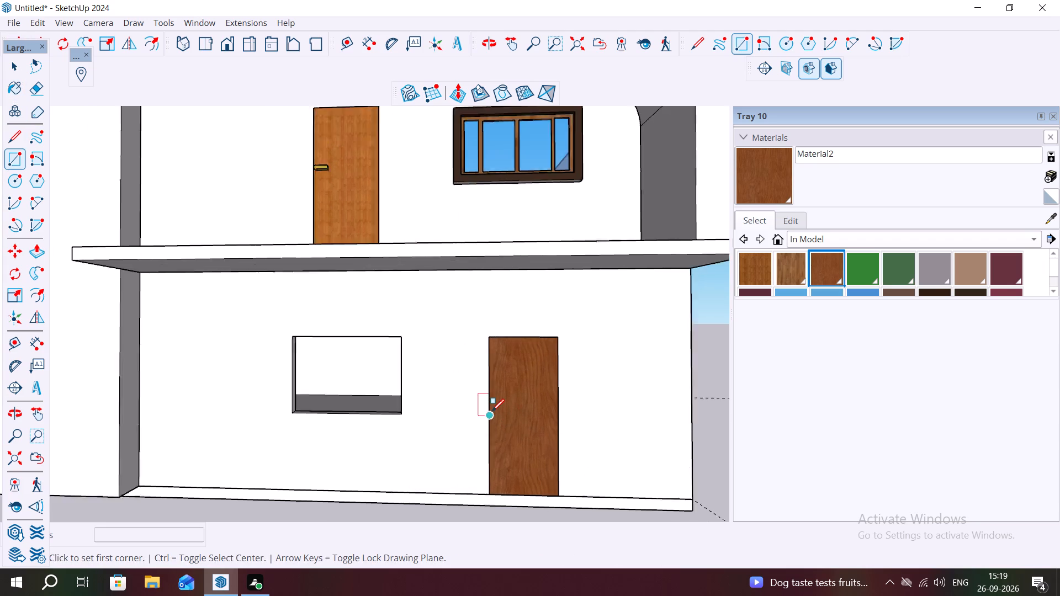
scroll(491, 400, up, 13)
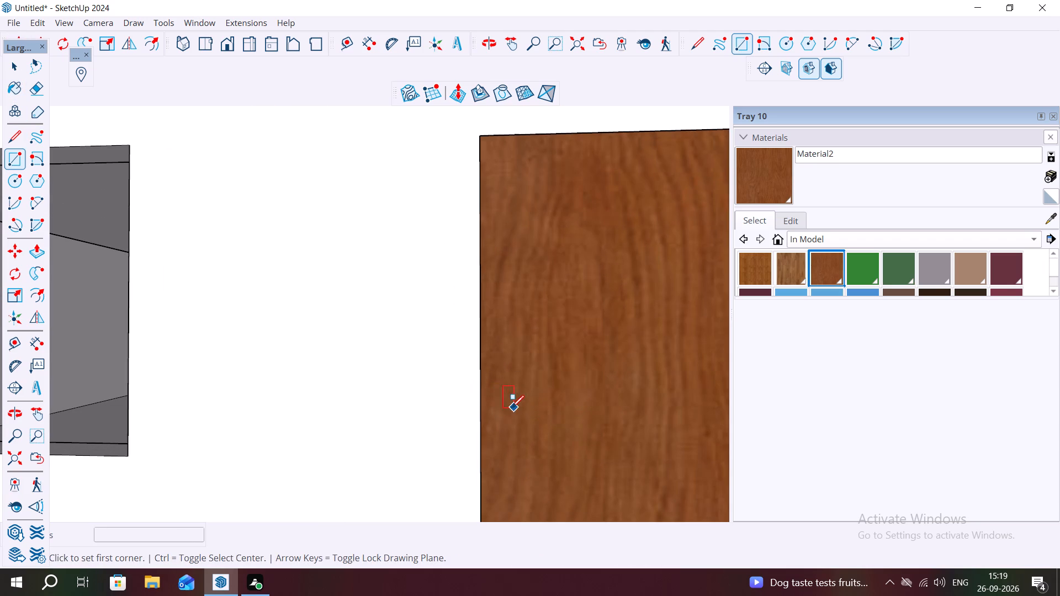
click(503, 396)
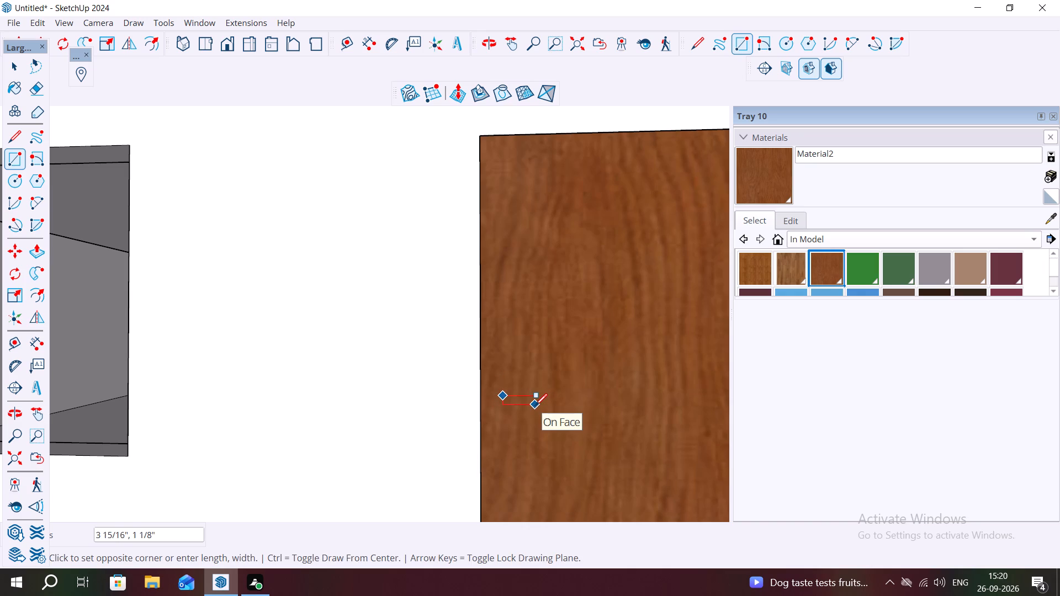
click(535, 406)
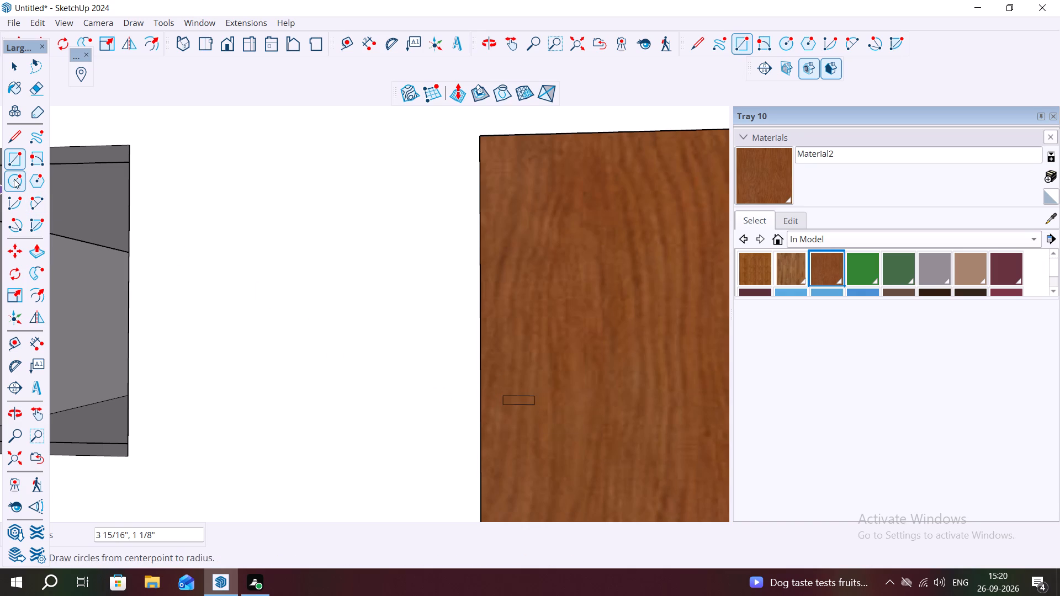
Draw a circle of about 11/16" radius centred on the midpoint of the handle rectangle's short edge nearest the door edge.
click(18, 179)
scroll(504, 399, up, 5)
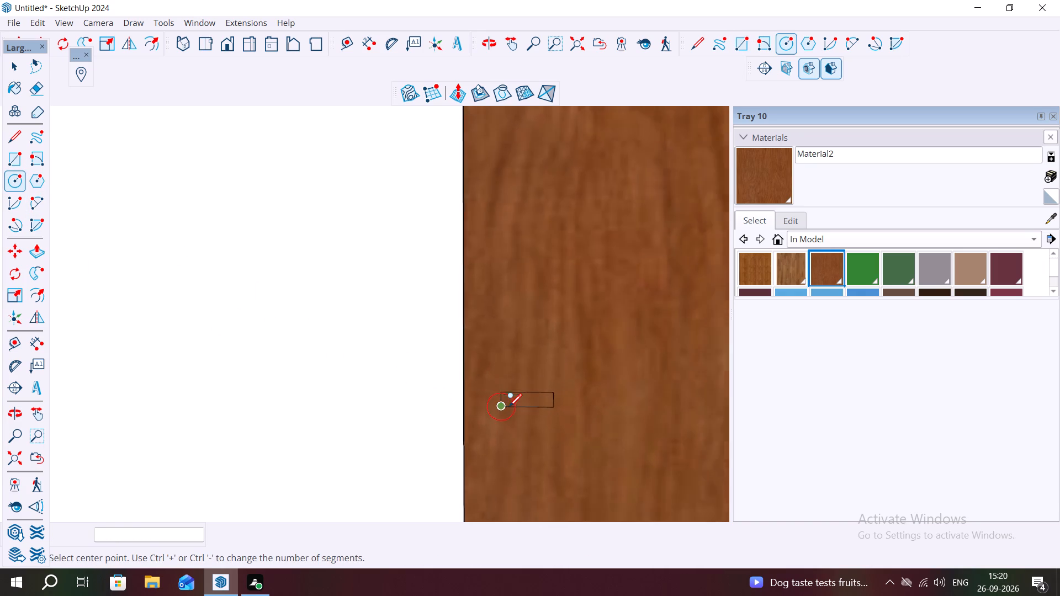
scroll(509, 406, up, 9)
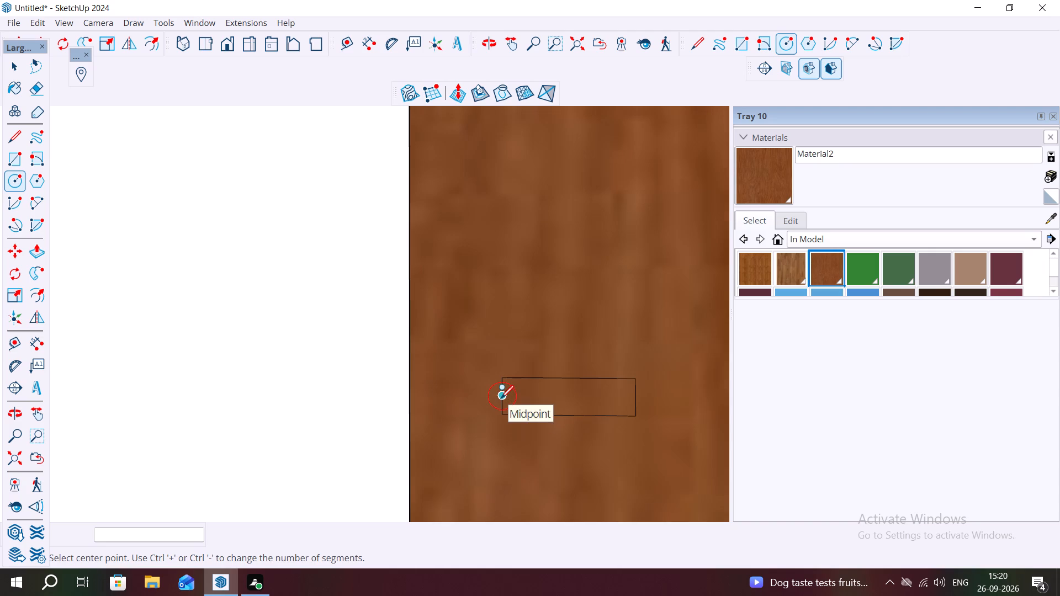
click(501, 396)
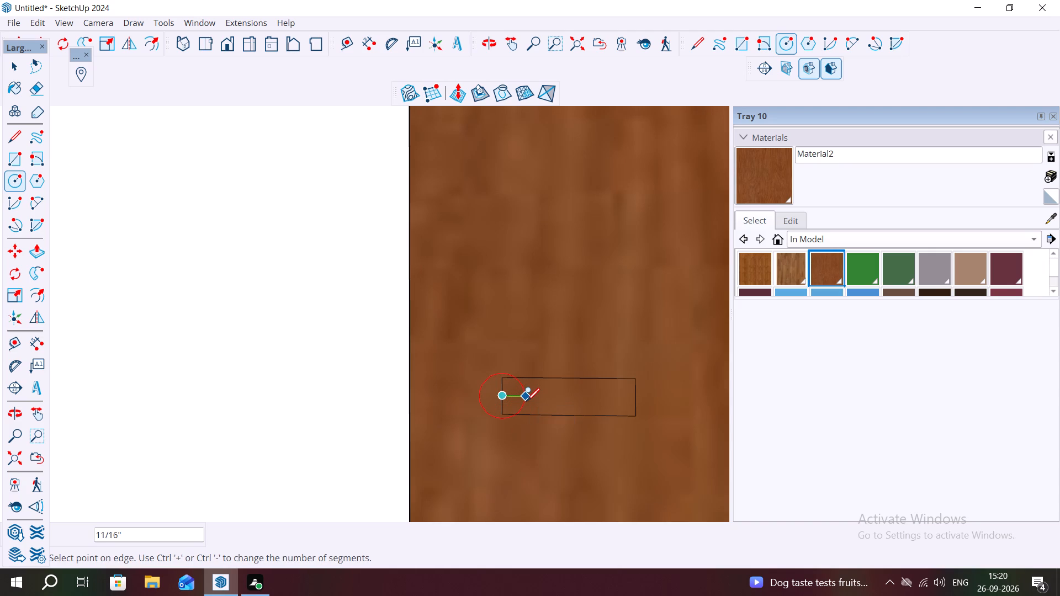
click(527, 400)
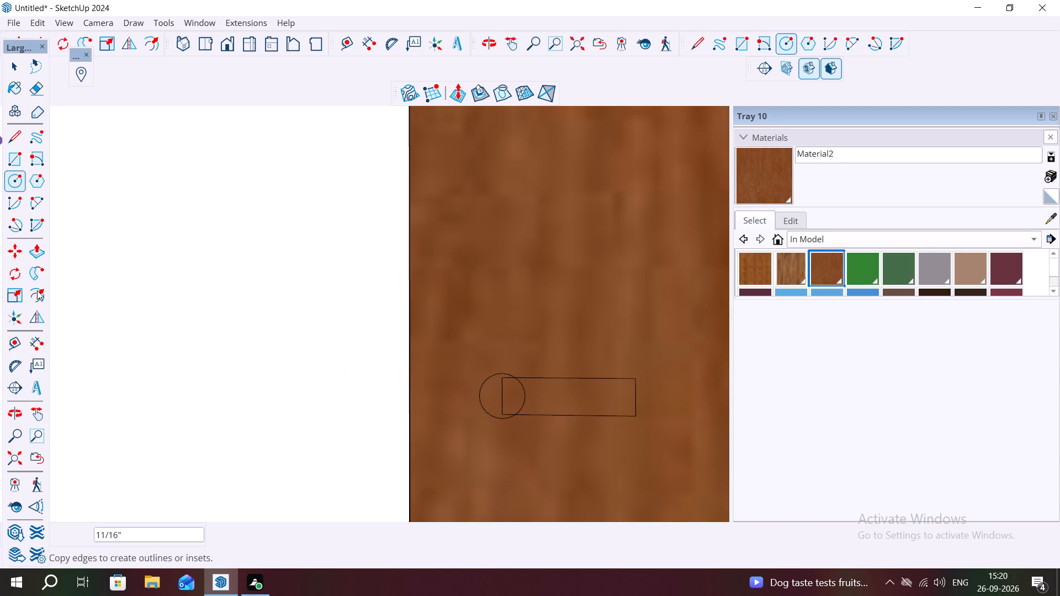
Delete the inner arc, the shared short edge and the leftover edge stubs so the circle and rectangle form one handle outline.
key(space)
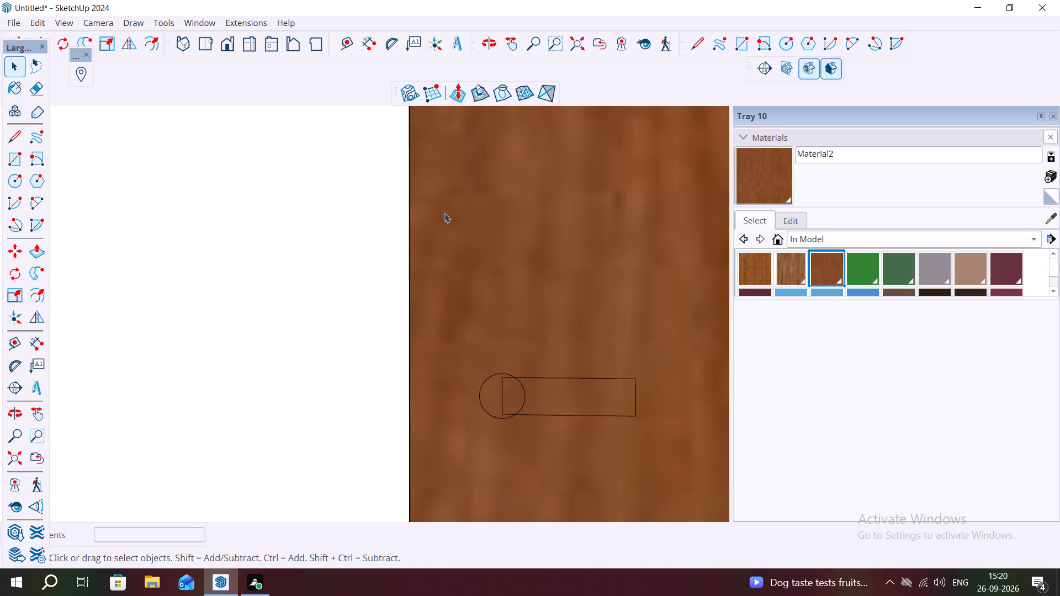
click(524, 391)
key(Delete)
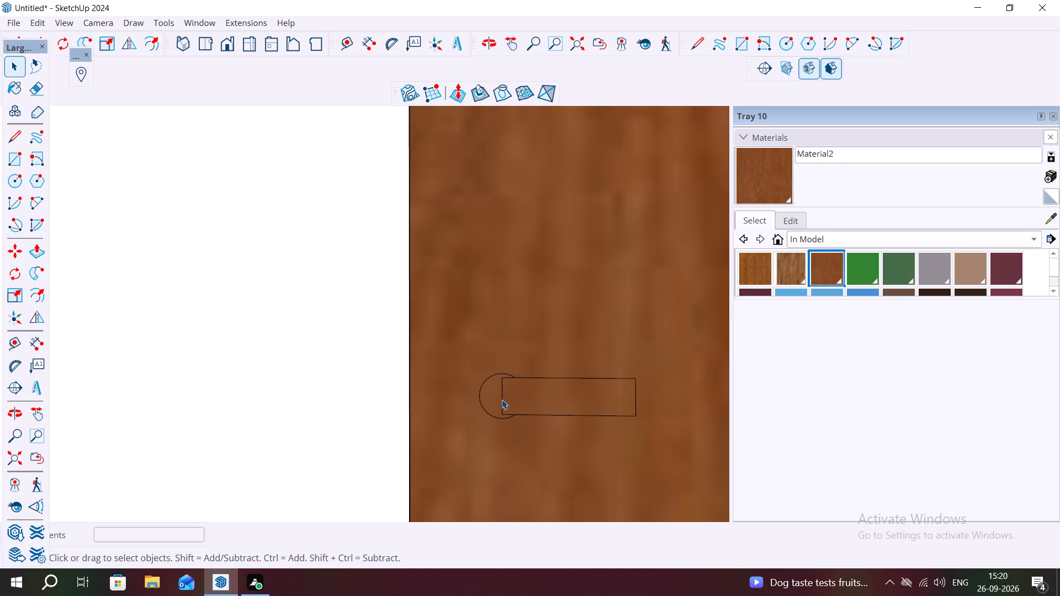
click(503, 400)
key(Delete)
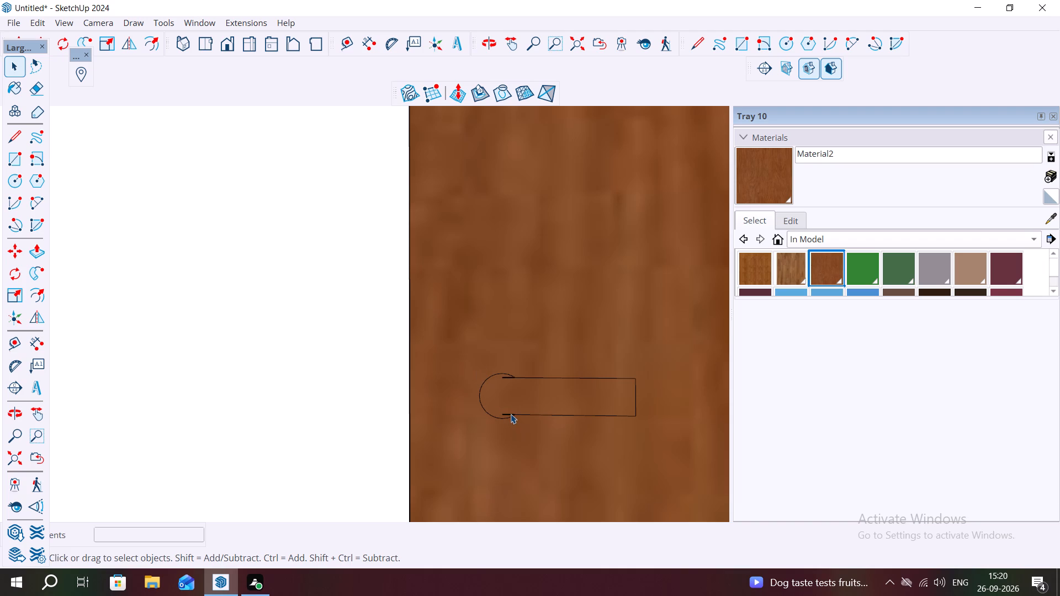
click(510, 414)
key(Delete)
click(506, 376)
key(Delete)
Extrude the handle face 3" outward from the ground-floor door with Push/Pull.
click(521, 396)
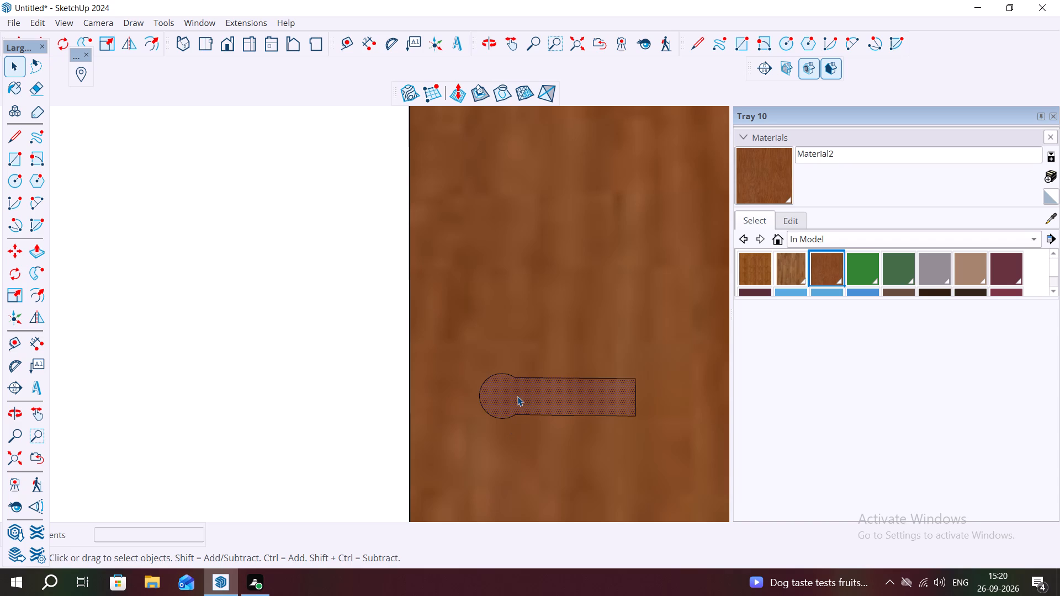
key(p)
click(515, 397)
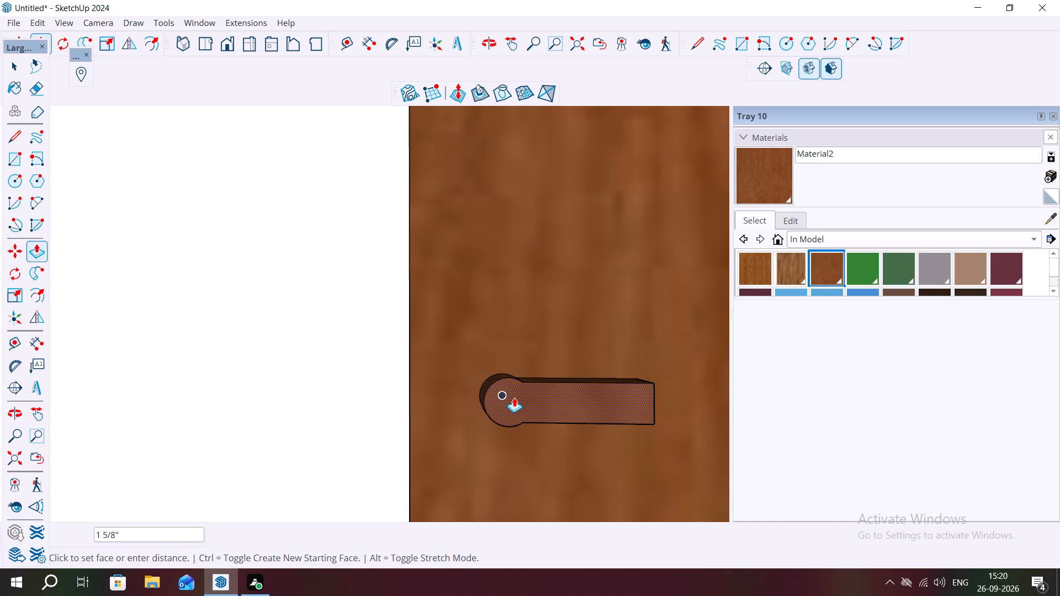
key(3)
key(shift+quotedbl)
key(Return)
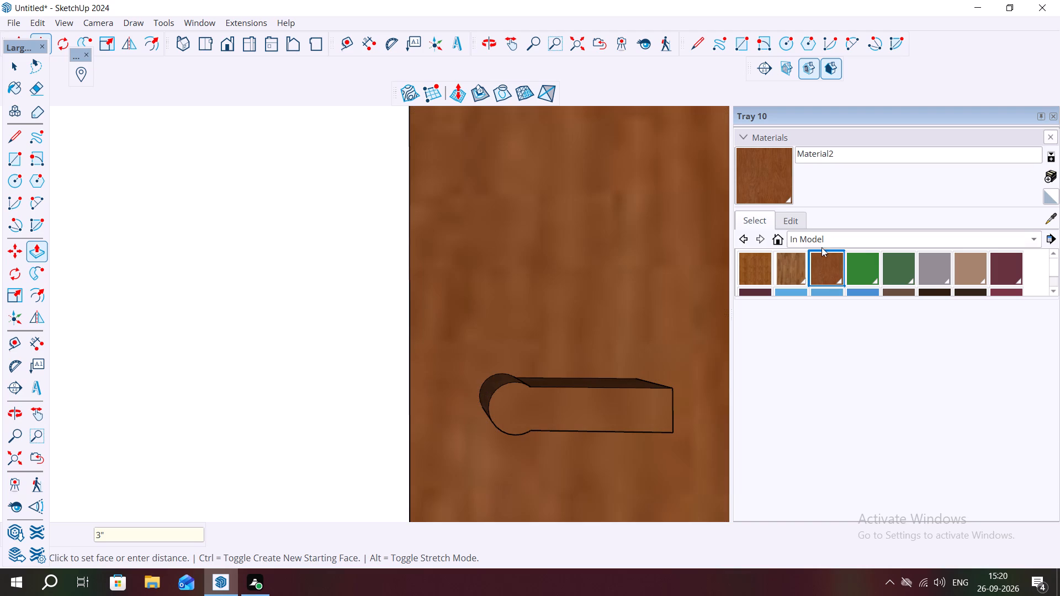
Paint the handle's front face, top face and rounded side with Wood Board Cork from the Wood materials.
scroll(828, 265, down, 1)
scroll(785, 283, down, 2)
scroll(855, 268, up, 1)
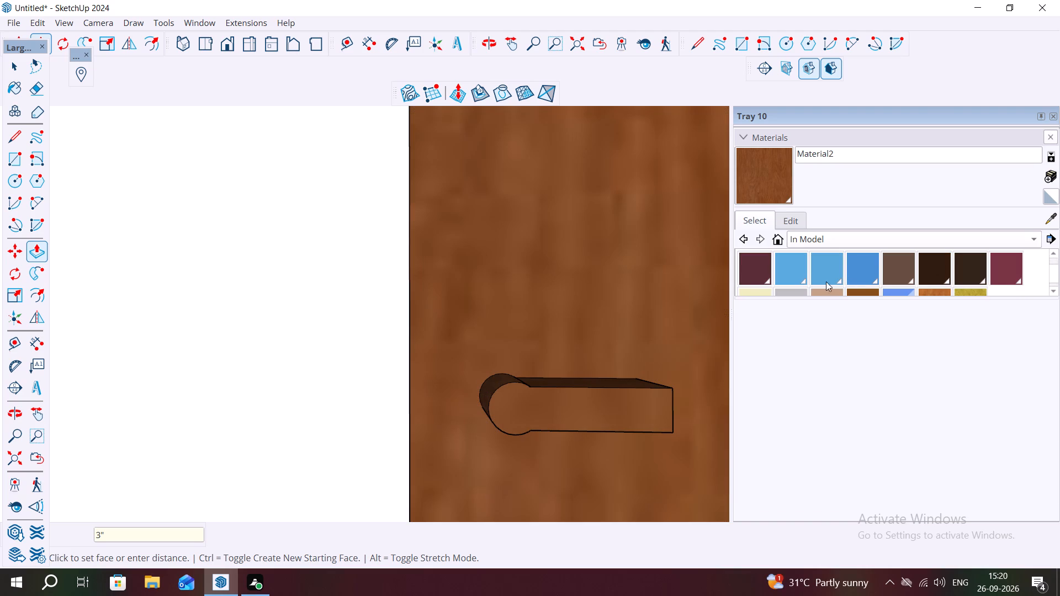
scroll(886, 262, up, 3)
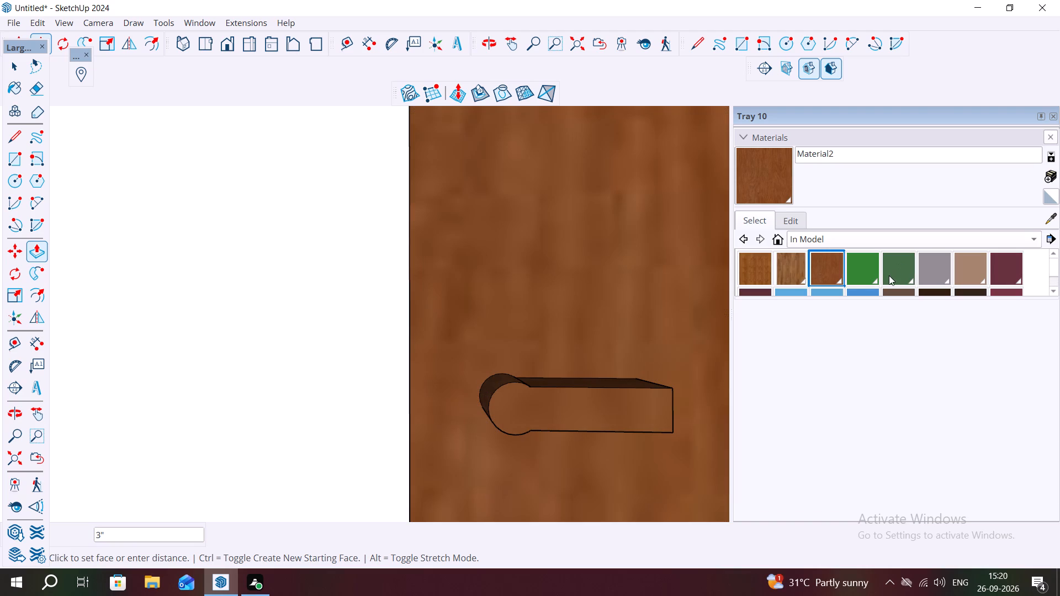
click(909, 241)
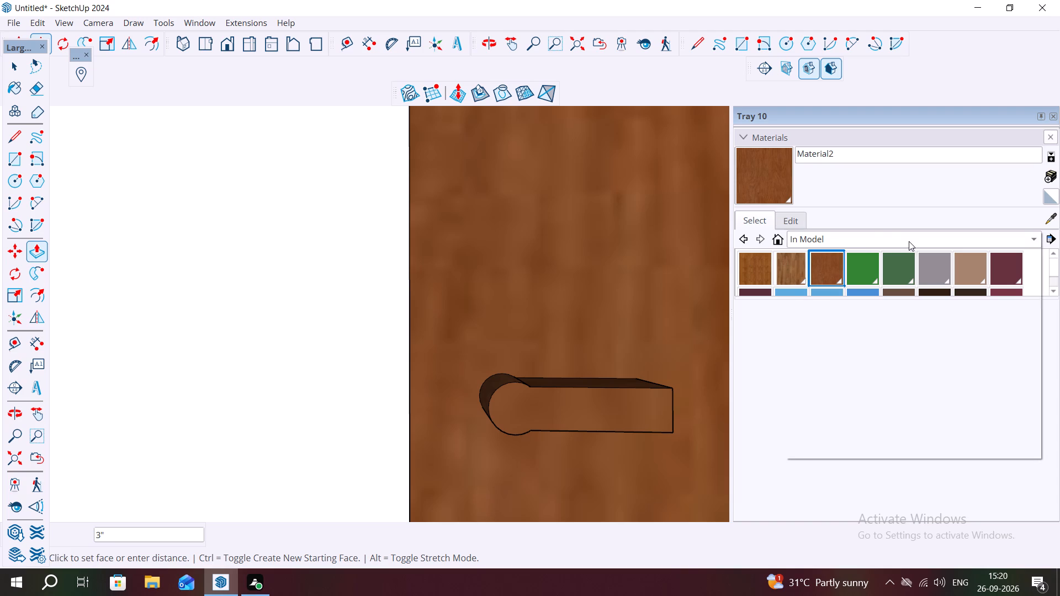
scroll(795, 353, down, 6)
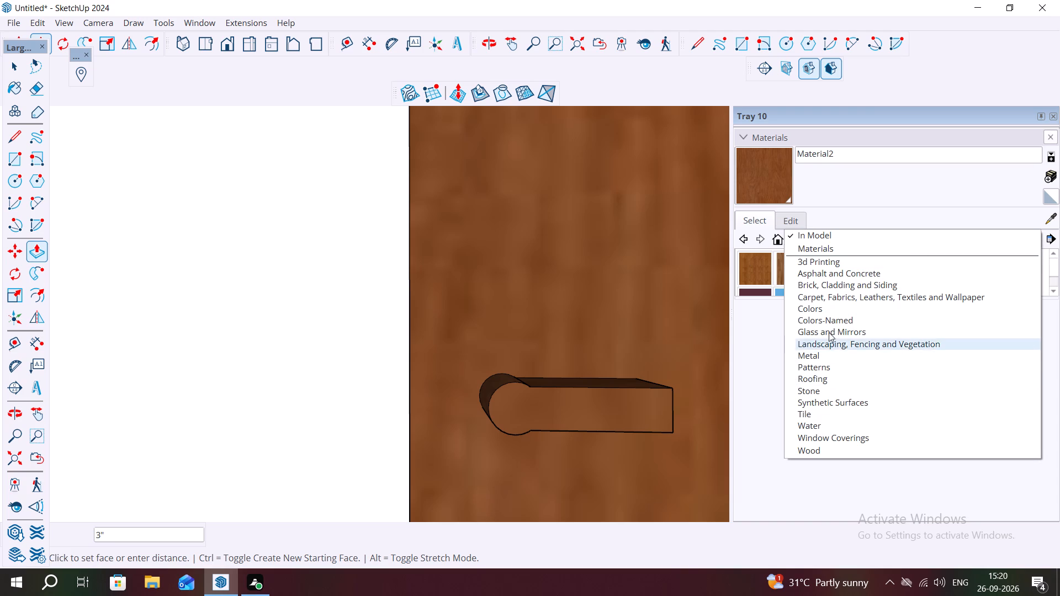
click(808, 449)
scroll(871, 268, up, 3)
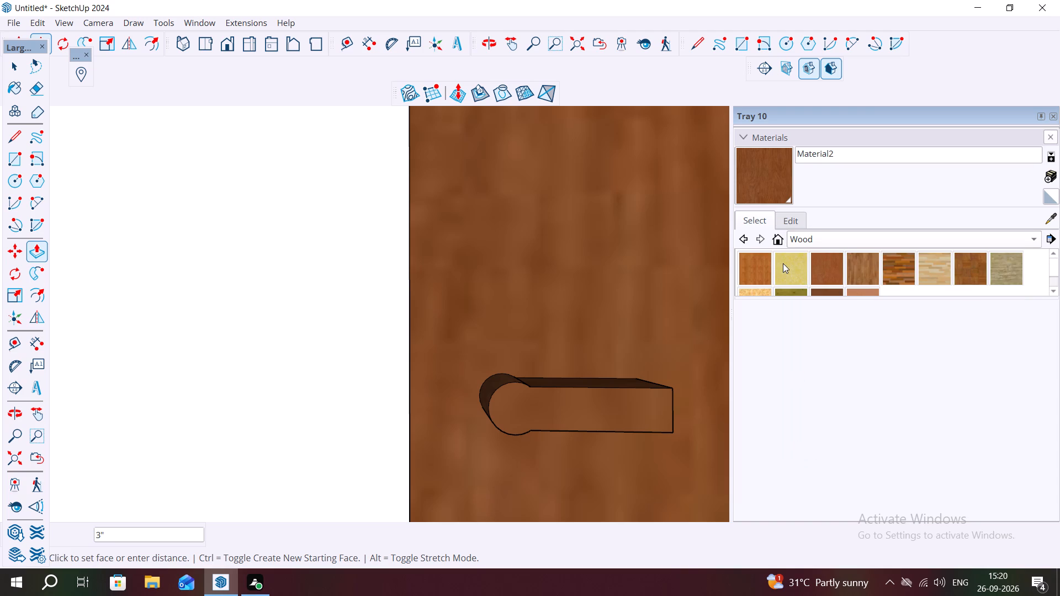
click(783, 263)
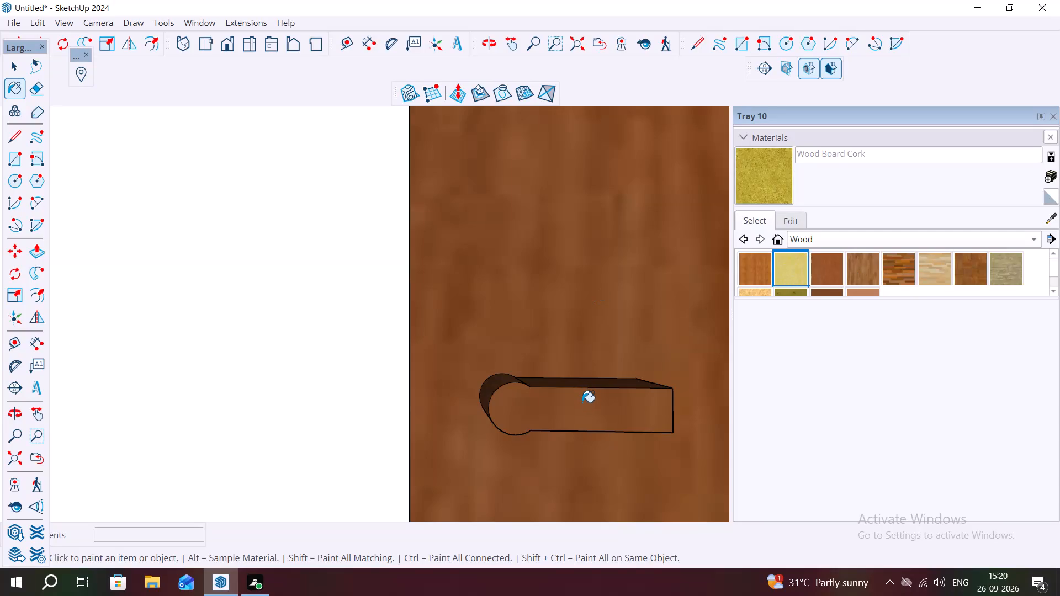
click(582, 405)
click(588, 389)
scroll(568, 377, up, 3)
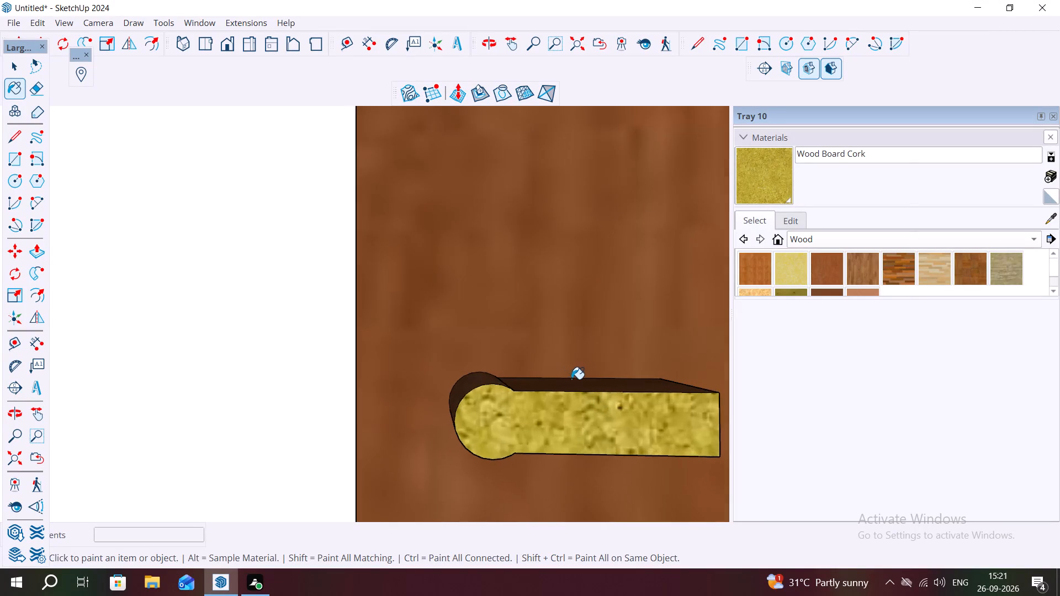
middle_drag(574, 380, 623, 477)
click(592, 372)
click(462, 381)
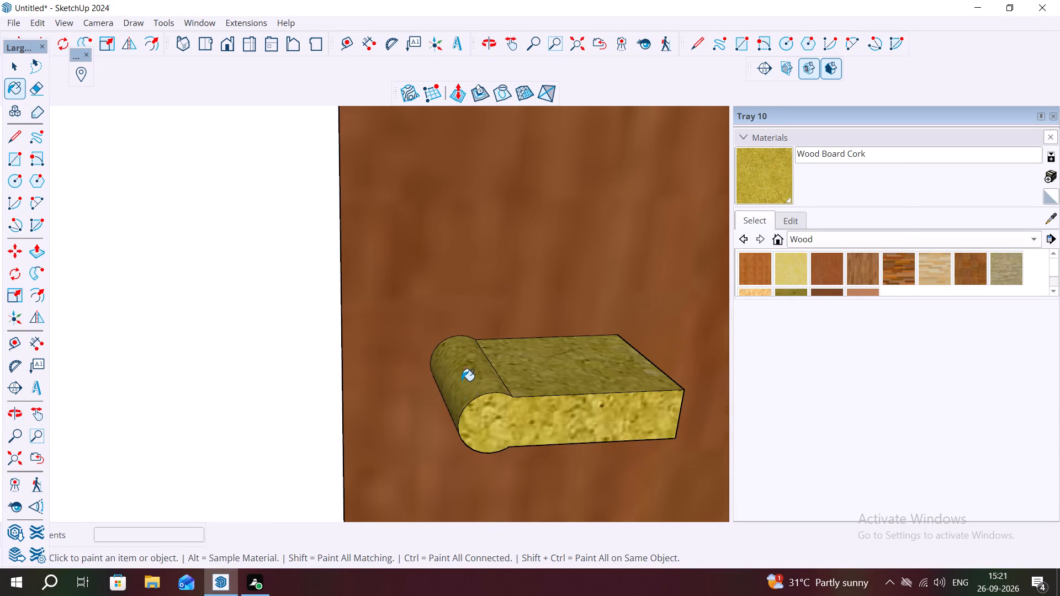
Paint the handle's underside and flat end face with the same Wood Board Cork material.
middle_drag(504, 408, 511, 221)
middle_drag(553, 423, 552, 360)
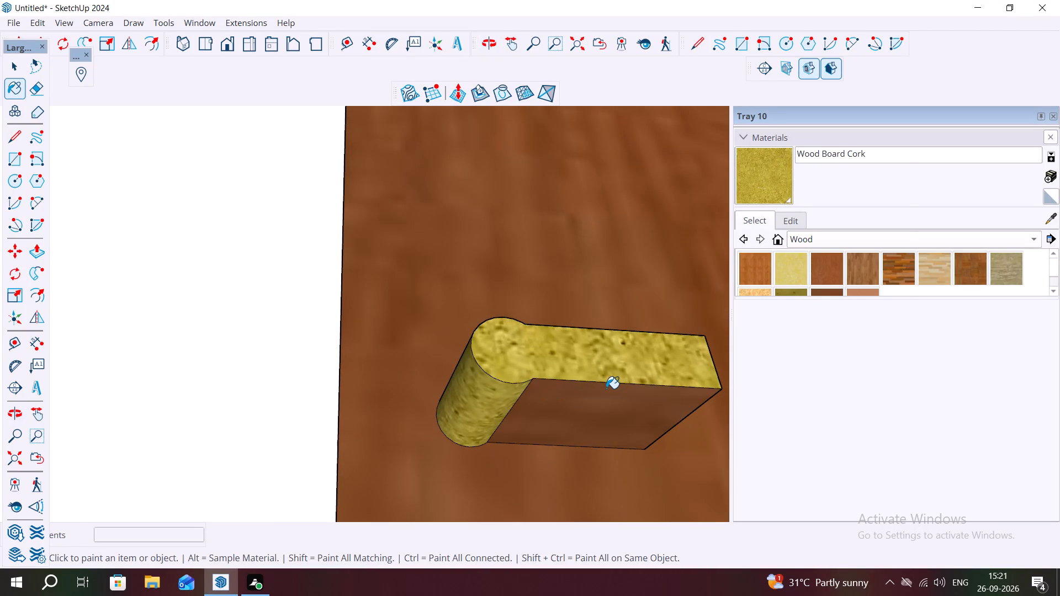
click(606, 389)
scroll(502, 353, down, 1)
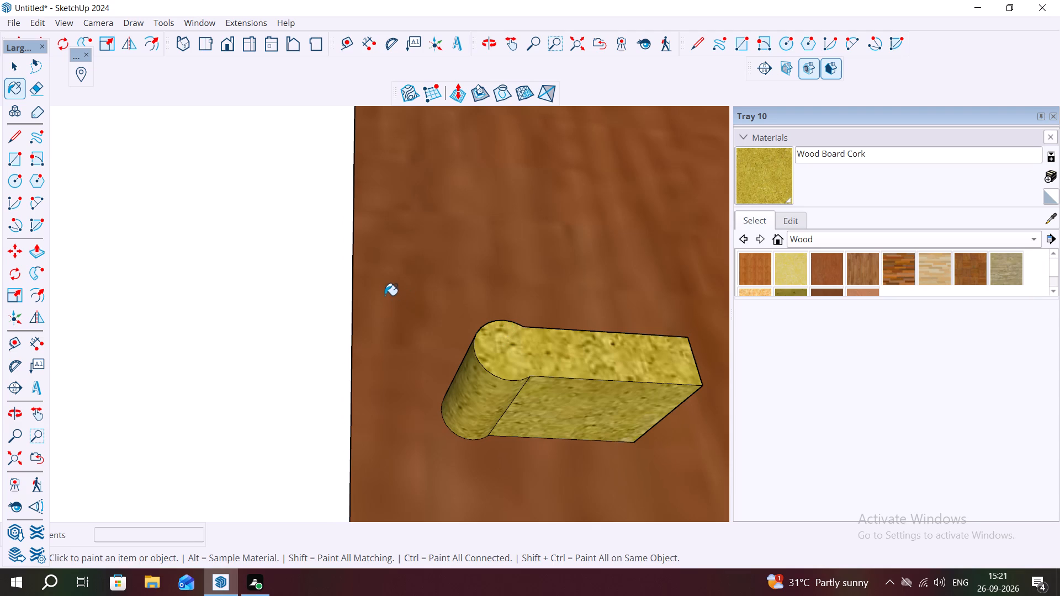
scroll(347, 274, down, 4)
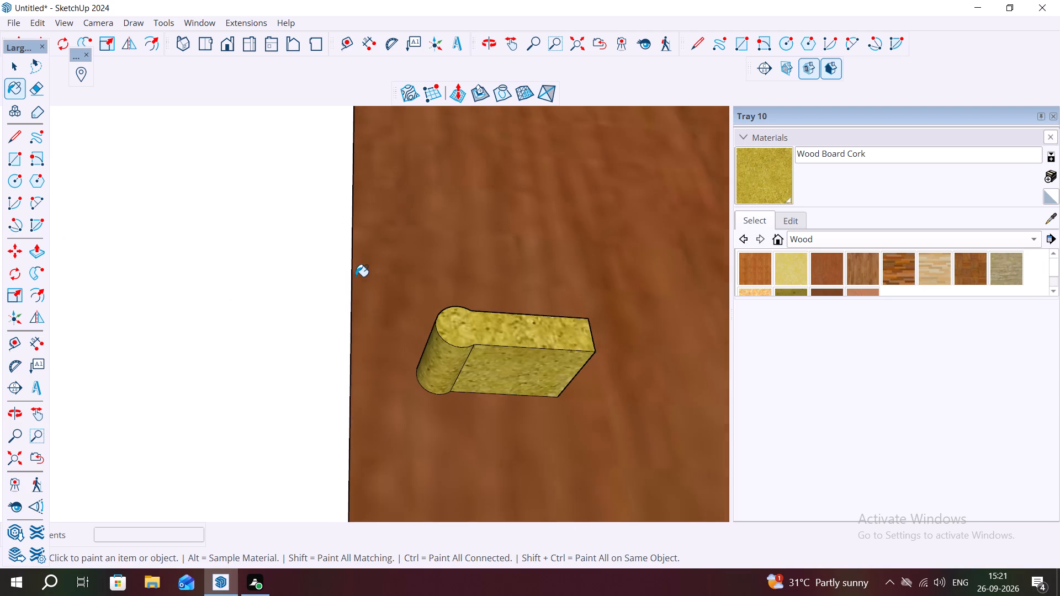
scroll(356, 276, down, 2)
middle_drag(515, 311, 548, 445)
scroll(554, 429, down, 1)
scroll(529, 349, up, 3)
middle_drag(512, 345, 219, 318)
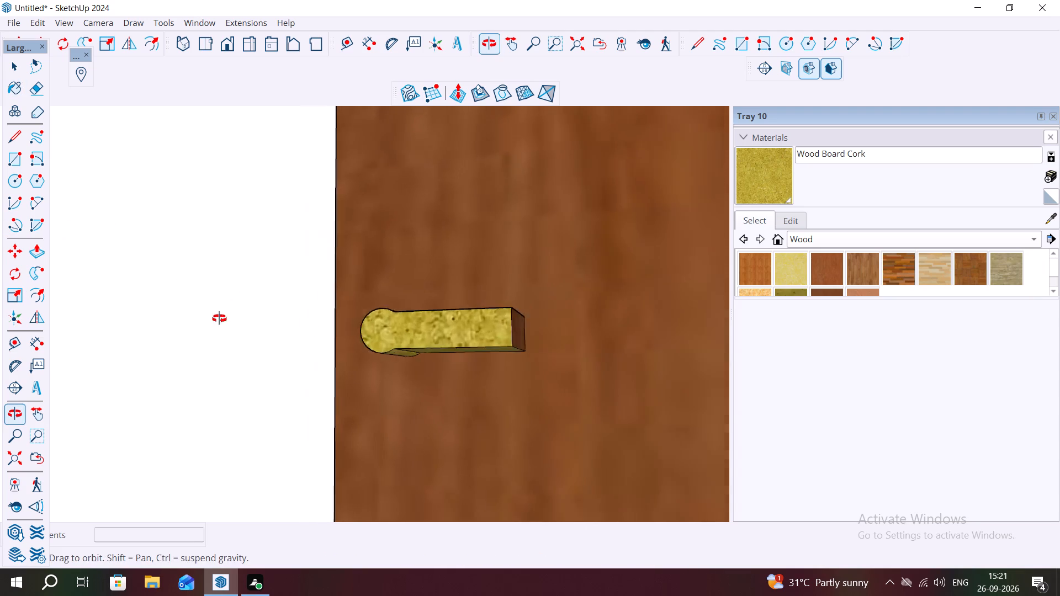
middle_drag(219, 318, 0, 273)
scroll(375, 353, down, 10)
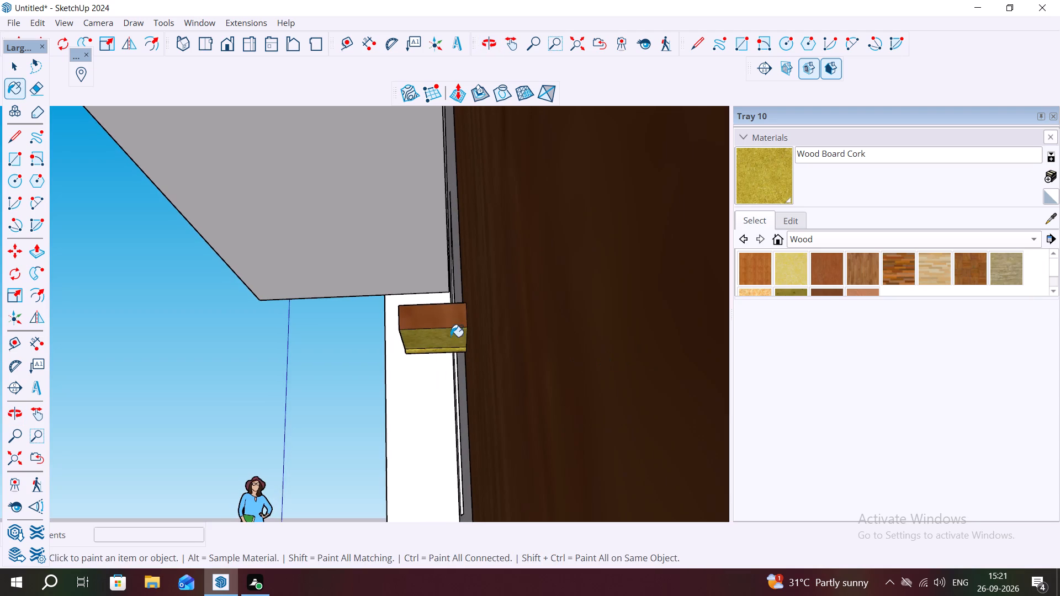
scroll(428, 304, up, 2)
click(430, 316)
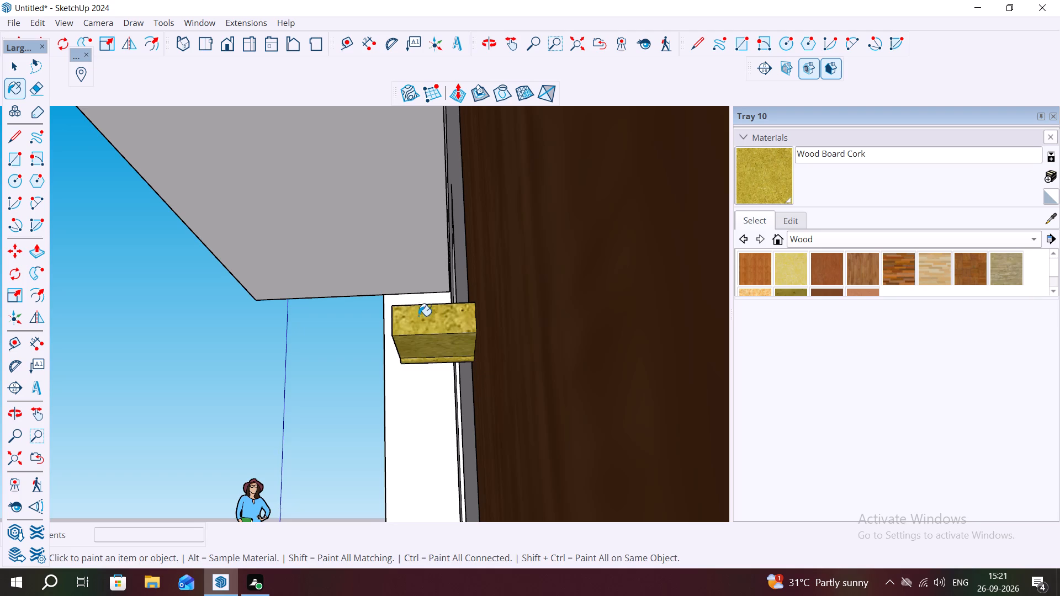
Push the handle's front face back toward the door by about 1 1/2" to make the handle thinner.
middle_drag(431, 324, 581, 450)
middle_drag(434, 358, 482, 369)
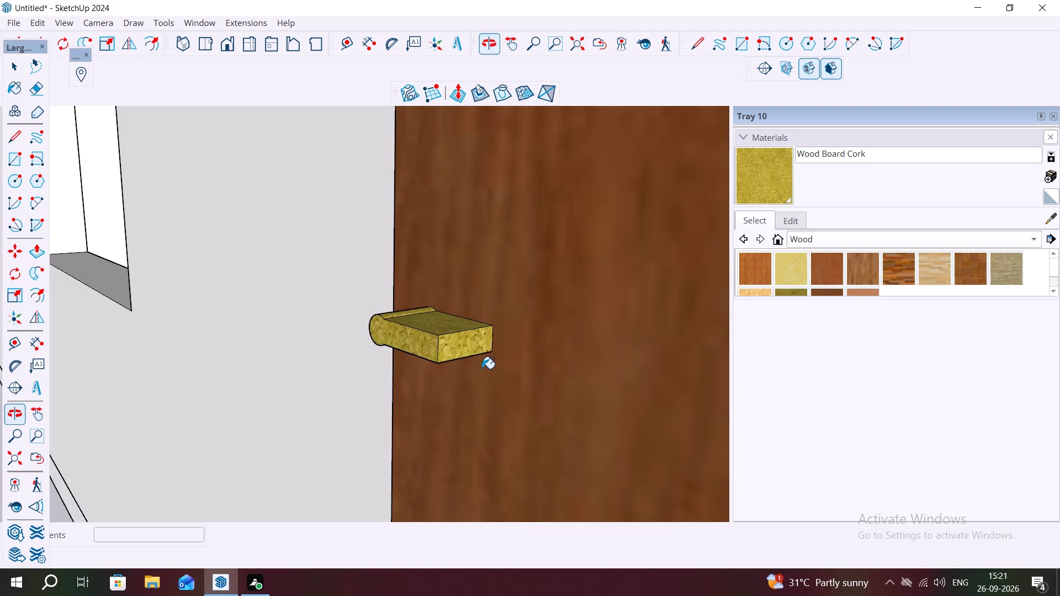
key(space)
scroll(388, 347, up, 3)
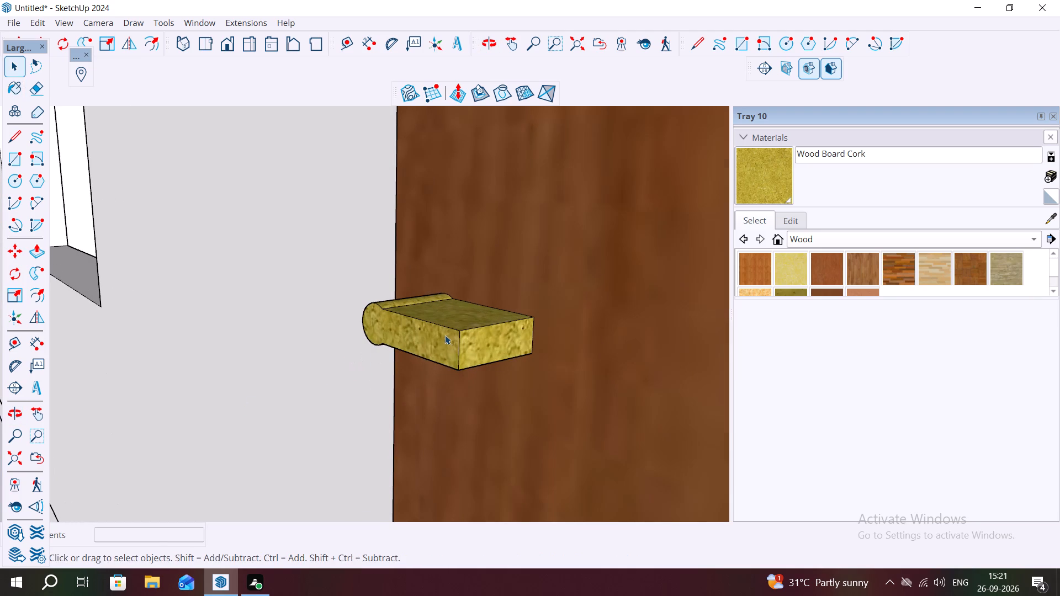
click(448, 335)
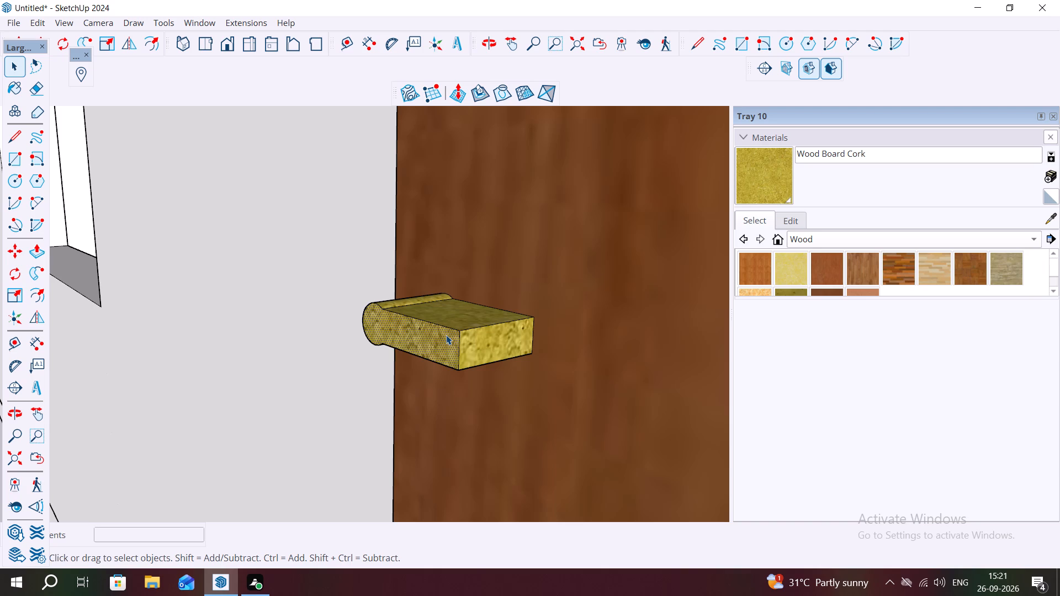
key(p)
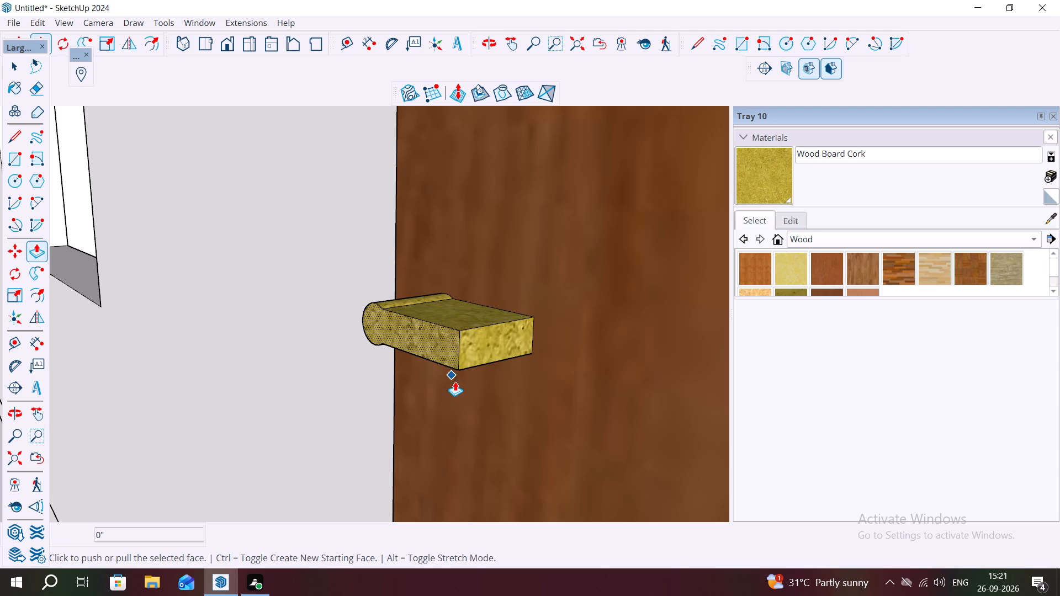
drag(431, 348, 460, 346)
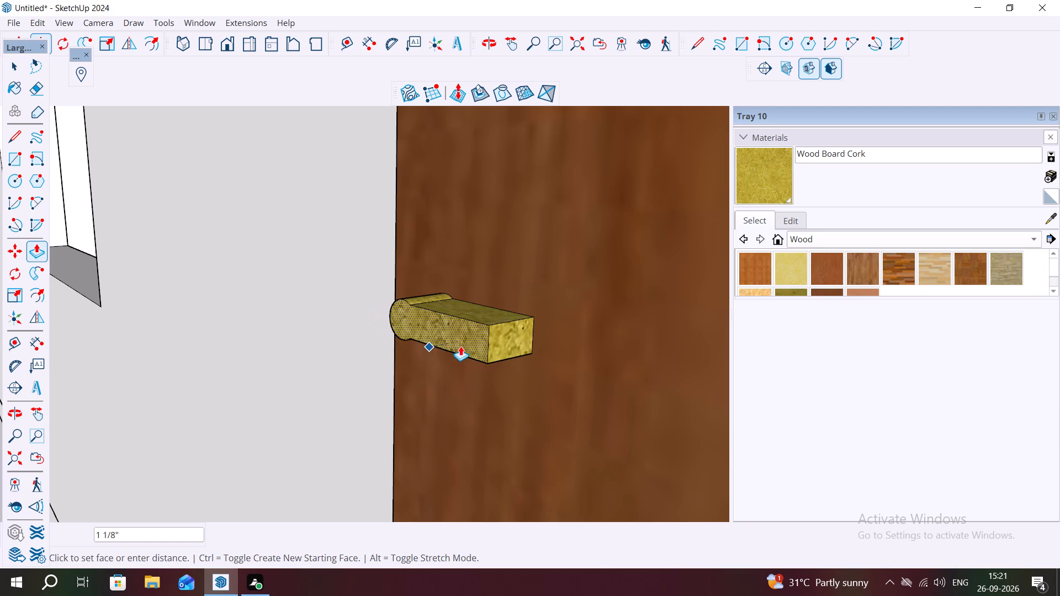
drag(460, 346, 469, 346)
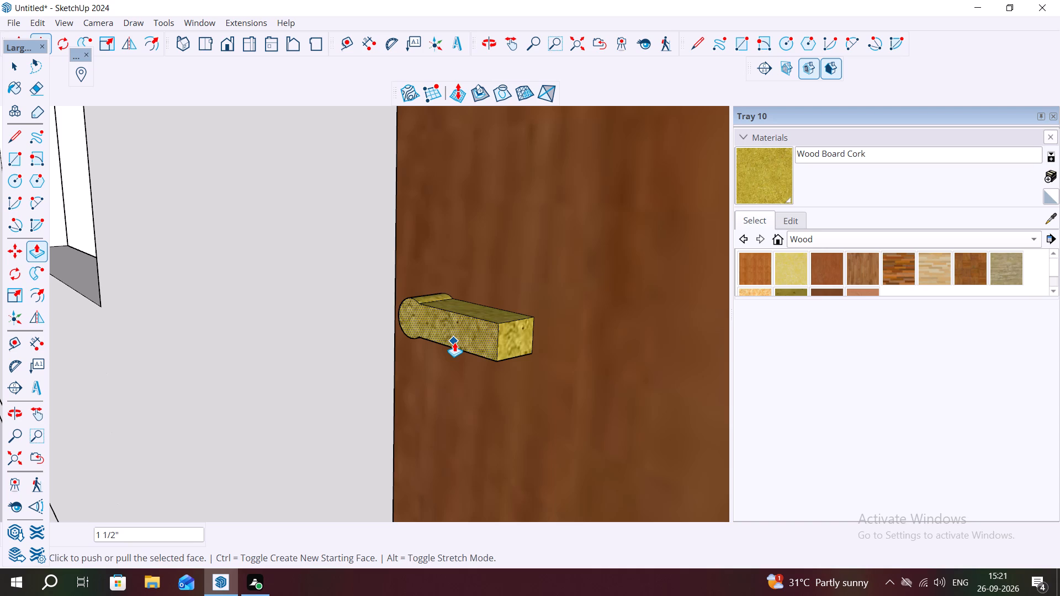
scroll(510, 345, up, 1)
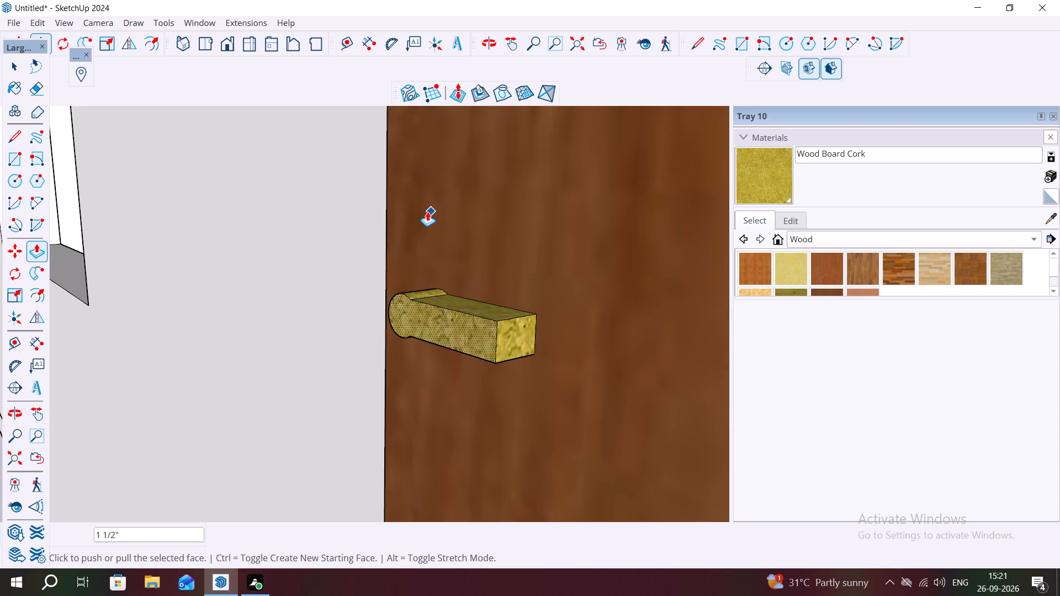
key(space)
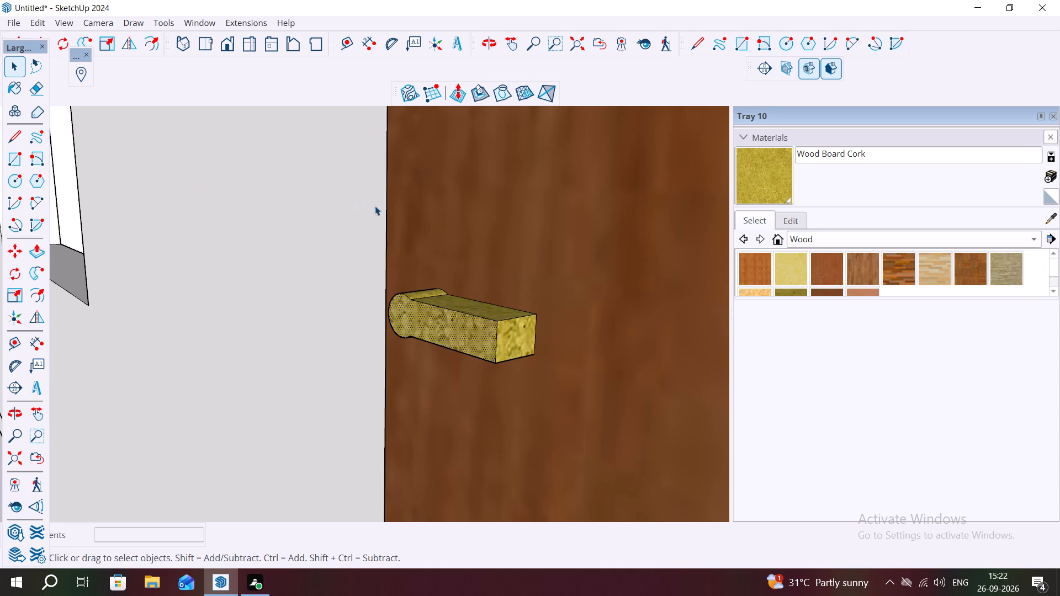
Examine the ground-floor door with its handle in the context of the whole house front.
scroll(509, 233, down, 14)
scroll(359, 313, up, 1)
scroll(361, 314, down, 5)
scroll(263, 343, up, 1)
scroll(263, 344, down, 3)
scroll(246, 338, up, 1)
scroll(246, 338, down, 1)
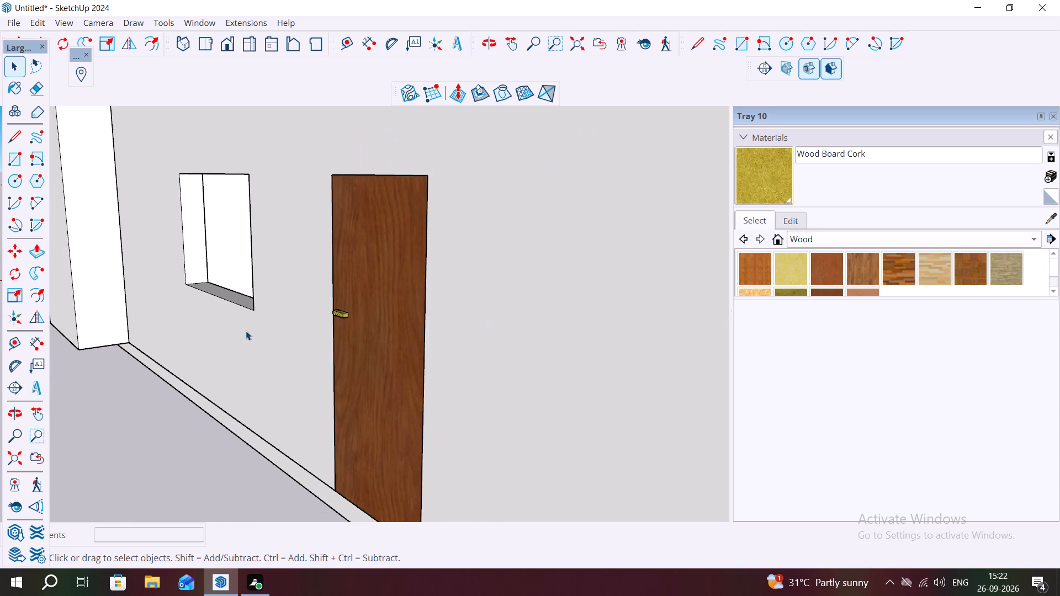
middle_drag(287, 340, 460, 388)
scroll(424, 366, down, 11)
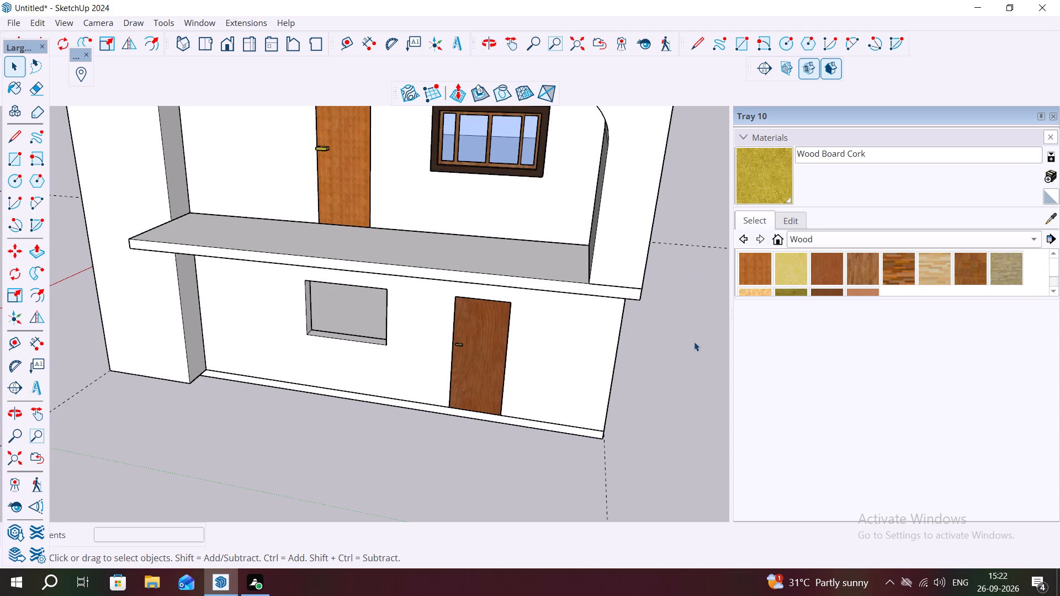
Draw a 3' 6" by 5' rectangle covering the ground-floor window opening from corner to corner.
scroll(345, 340, up, 6)
middle_drag(241, 251, 343, 202)
scroll(268, 248, up, 4)
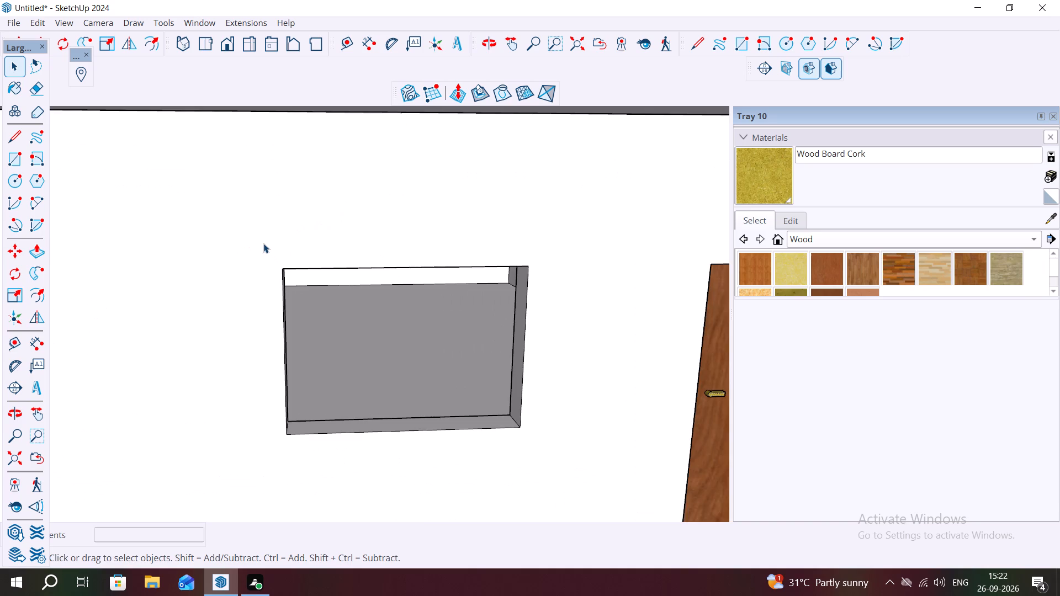
scroll(263, 243, up, 3)
middle_drag(293, 261, 242, 210)
scroll(247, 206, down, 2)
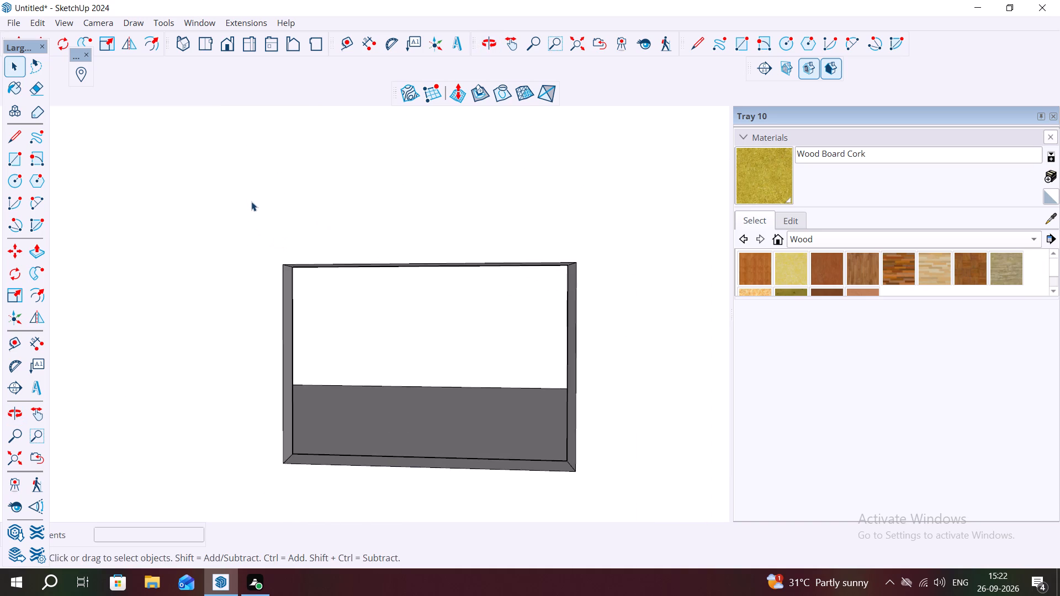
scroll(251, 205, down, 2)
click(15, 162)
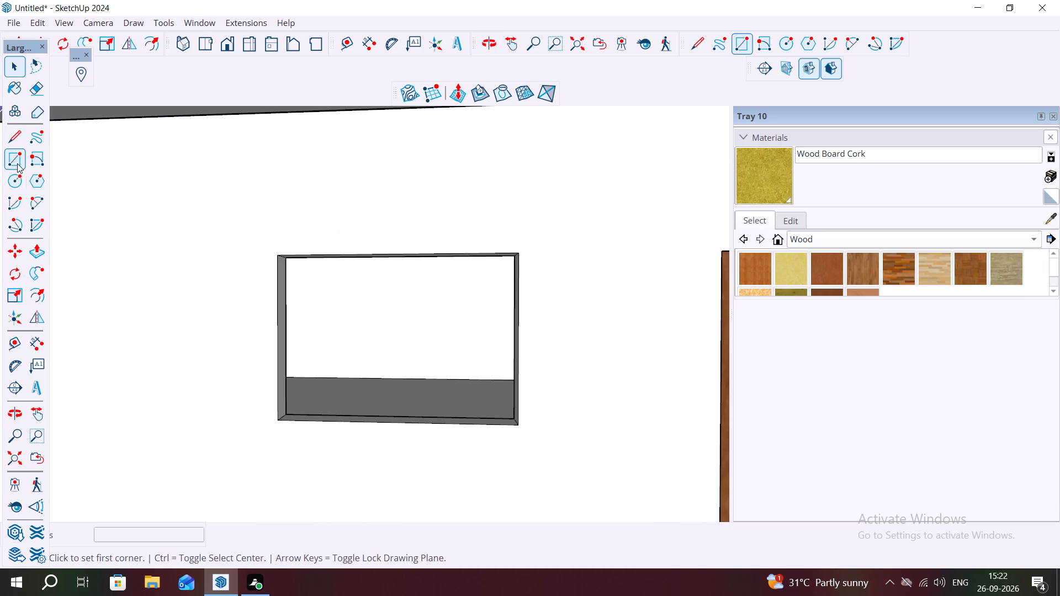
click(278, 258)
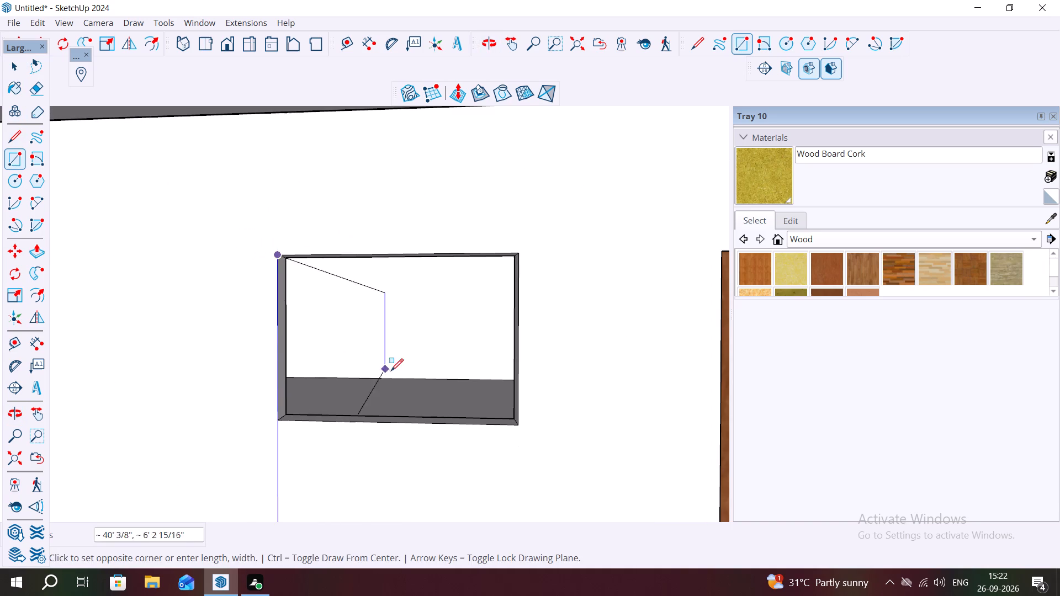
click(519, 426)
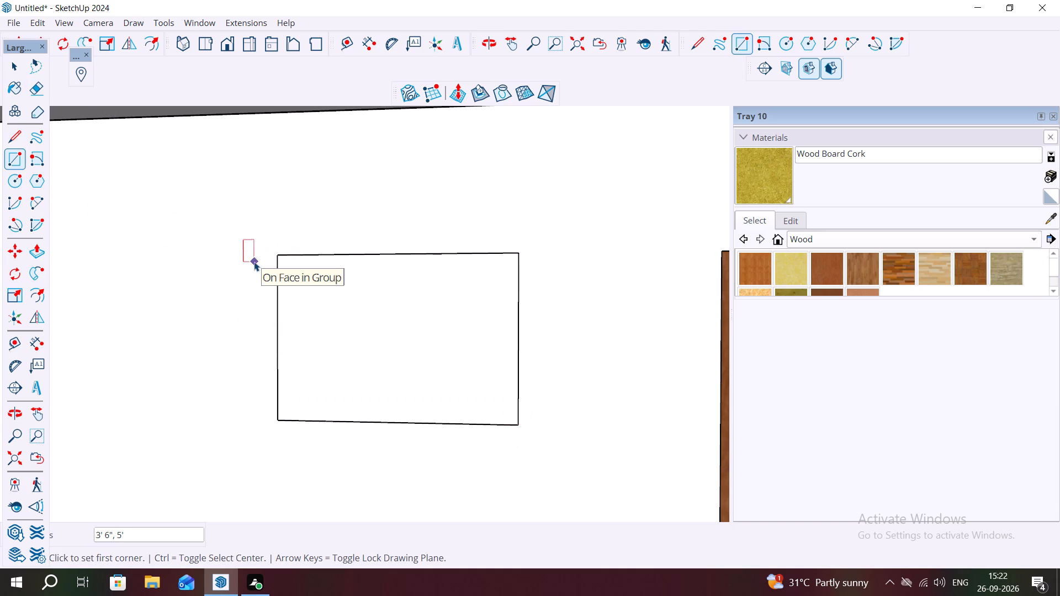
Offset the new window face's outline inward by about 4 3/16" to form the outer frame border.
key(space)
click(356, 311)
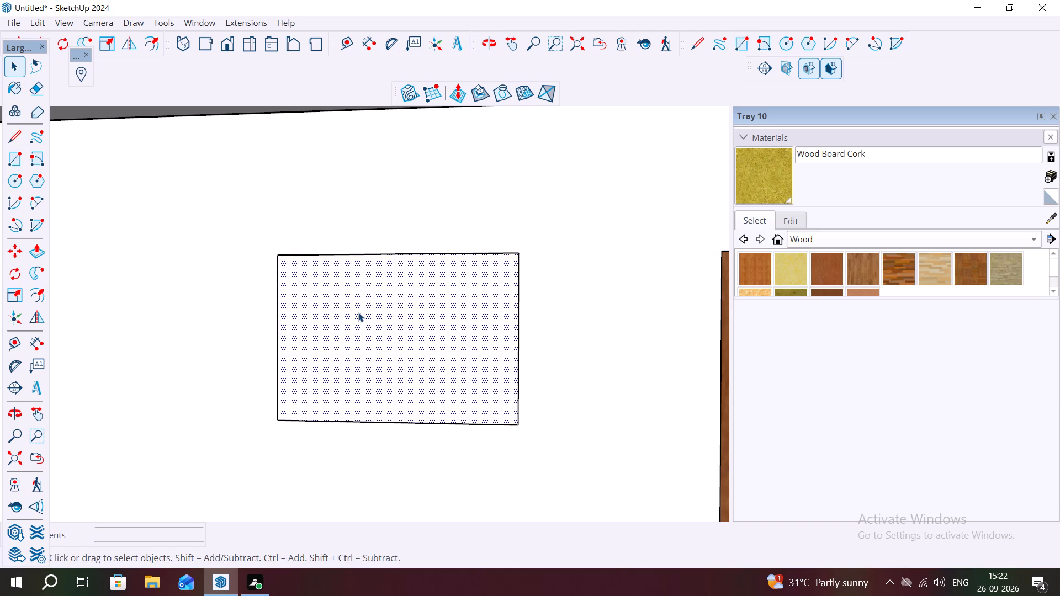
key(f)
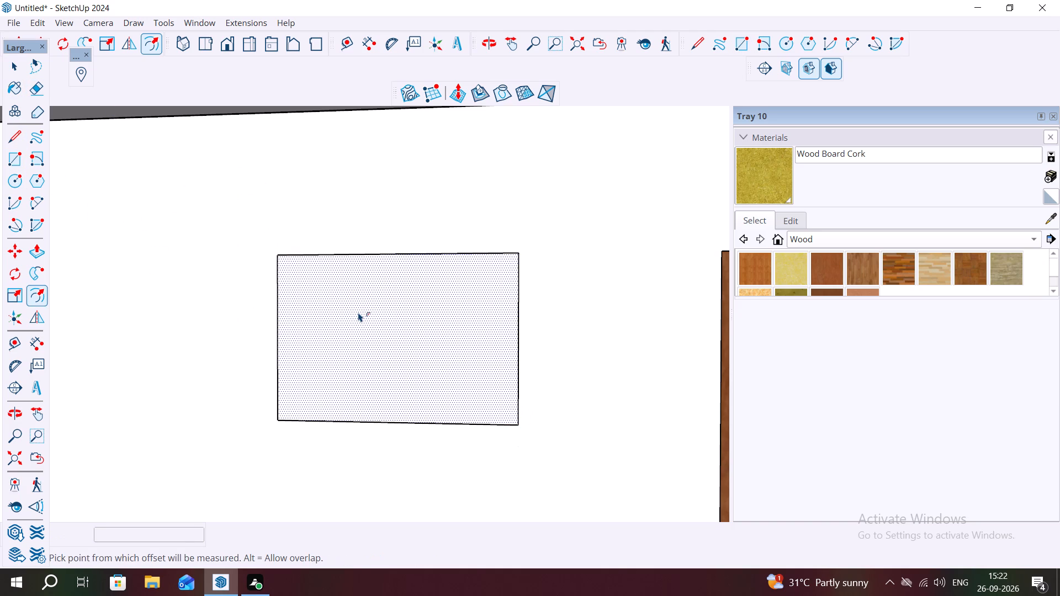
drag(283, 323, 294, 324)
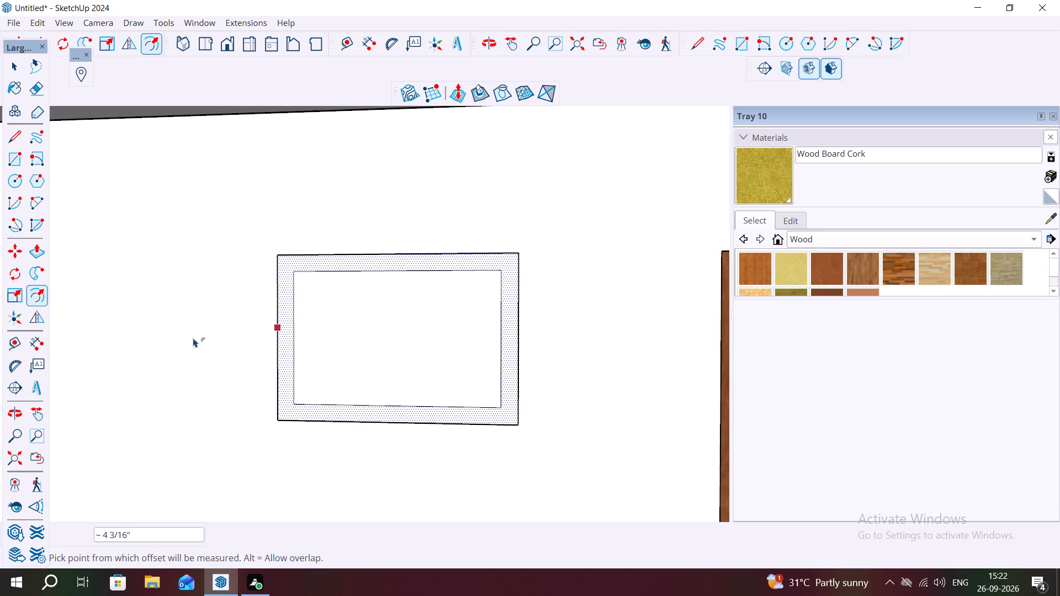
Draw a narrow upright pane rectangle about 9 11/16" wide and 2' 7 1/4" high just inside the frame's left edge.
click(15, 153)
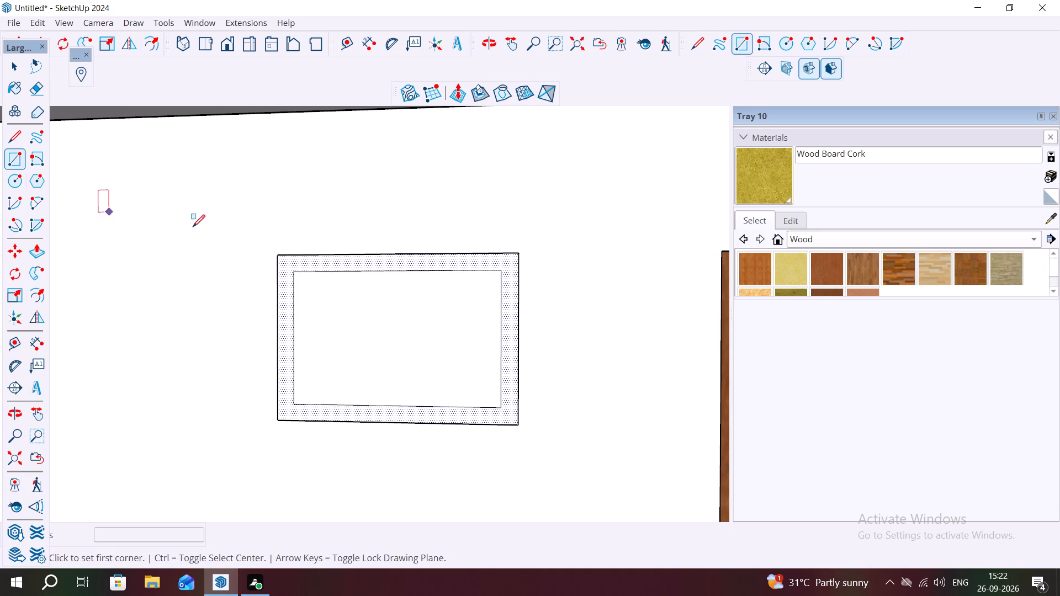
scroll(300, 274, up, 5)
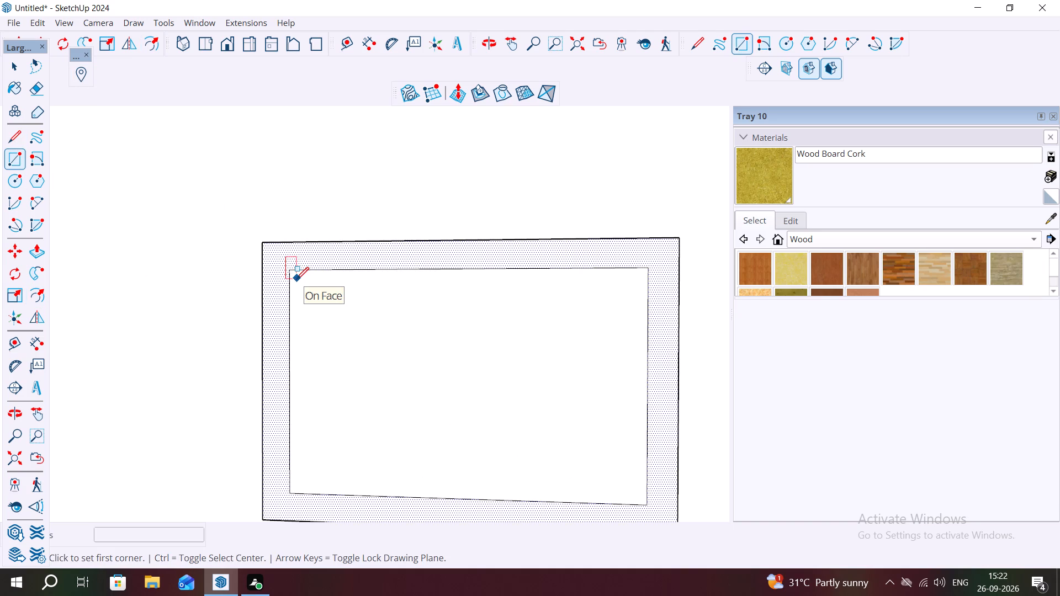
click(297, 279)
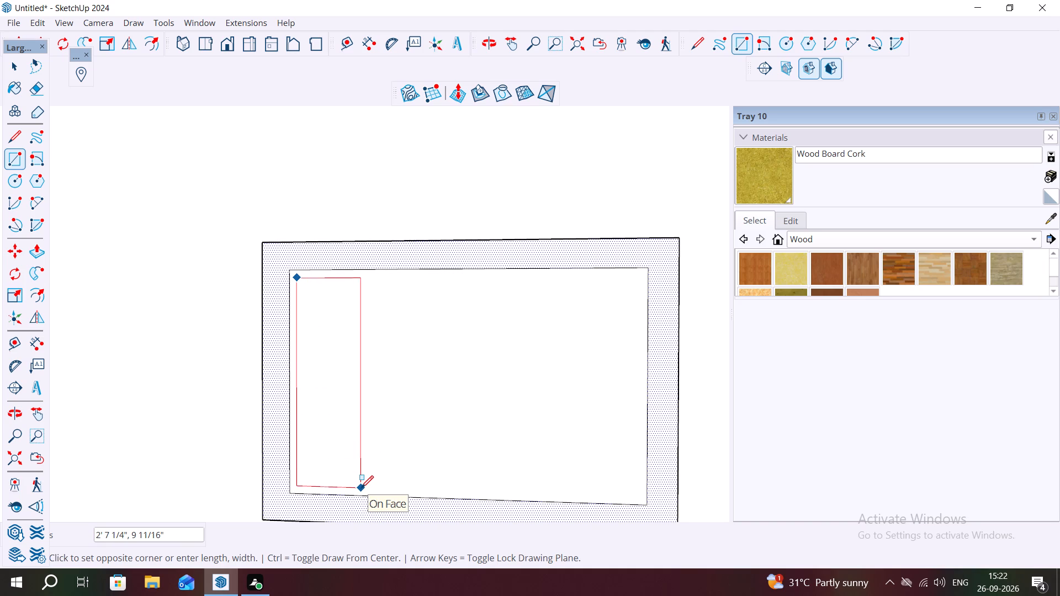
click(361, 488)
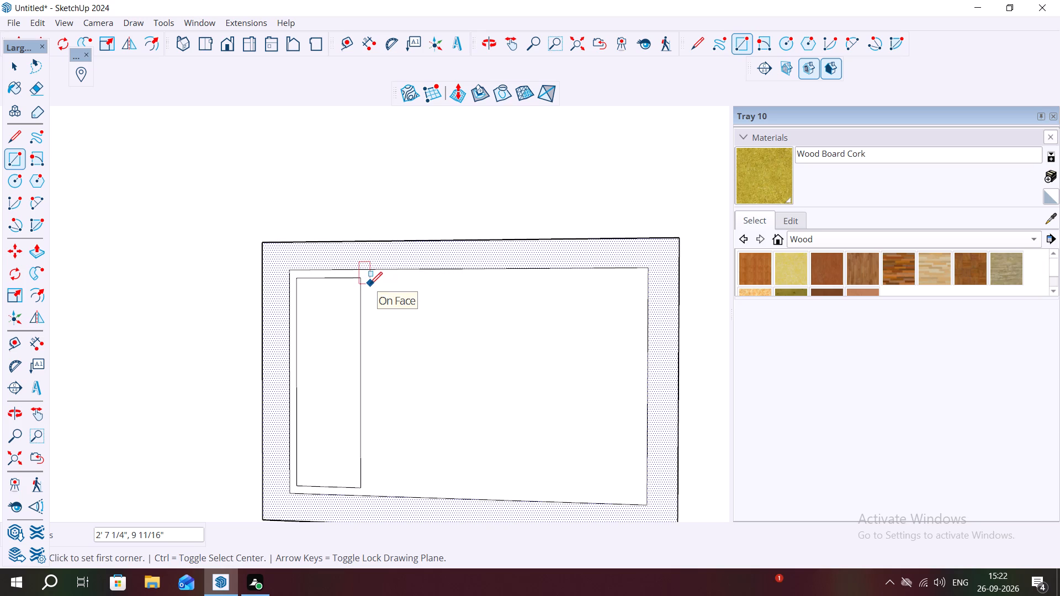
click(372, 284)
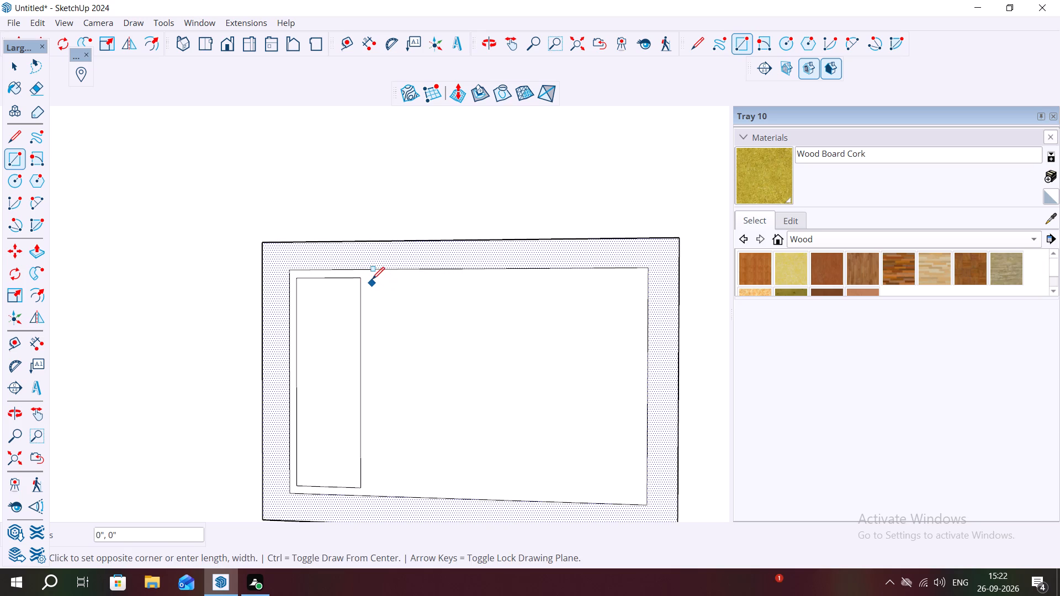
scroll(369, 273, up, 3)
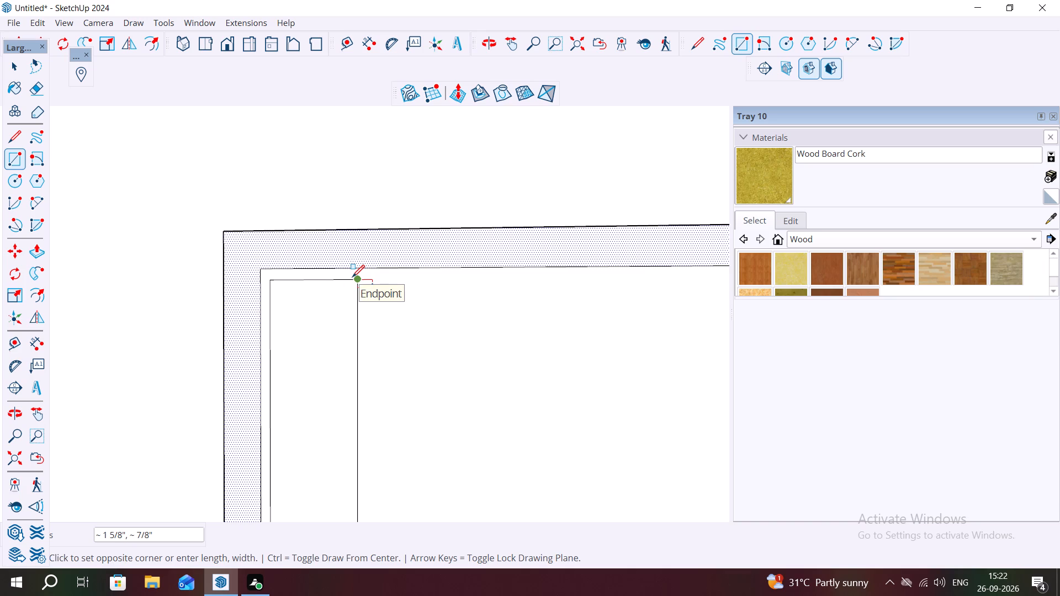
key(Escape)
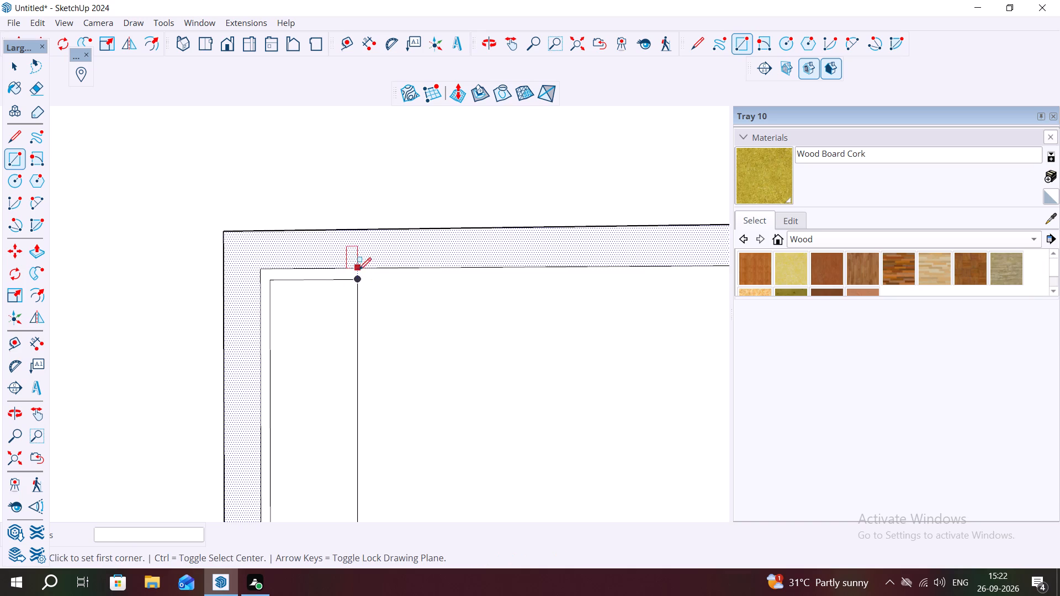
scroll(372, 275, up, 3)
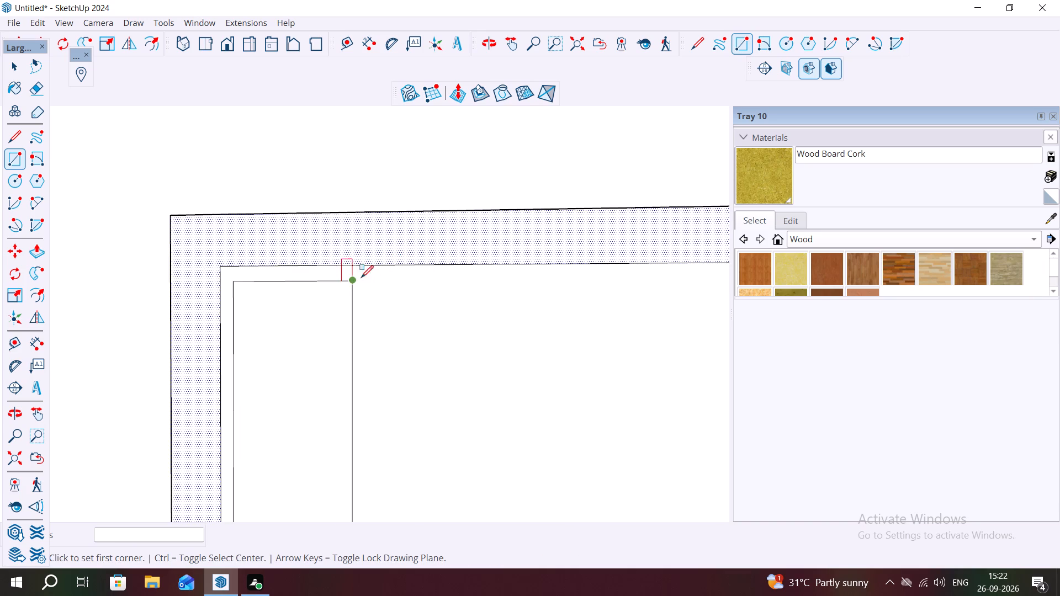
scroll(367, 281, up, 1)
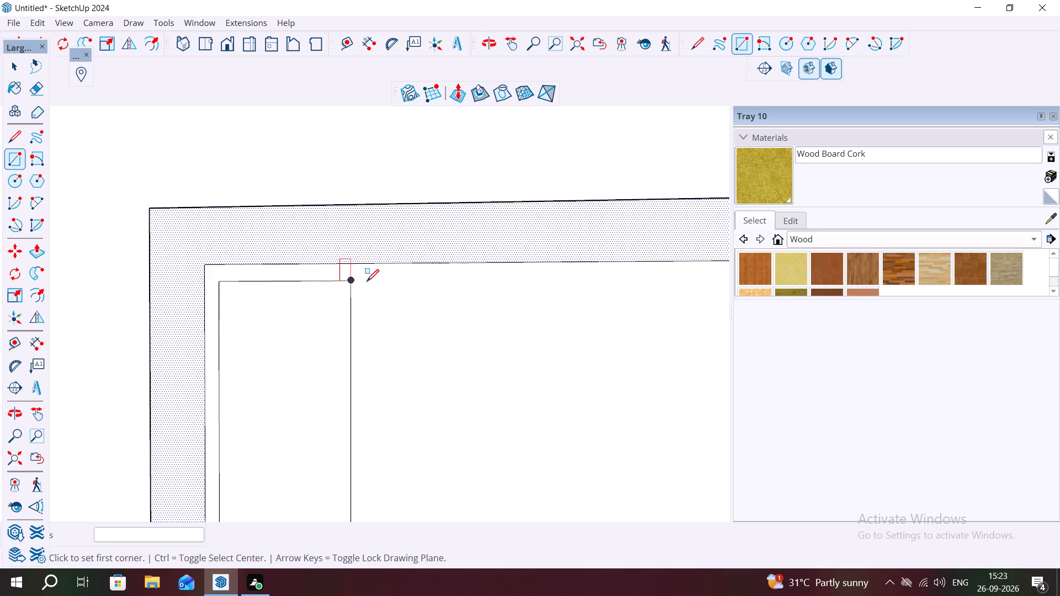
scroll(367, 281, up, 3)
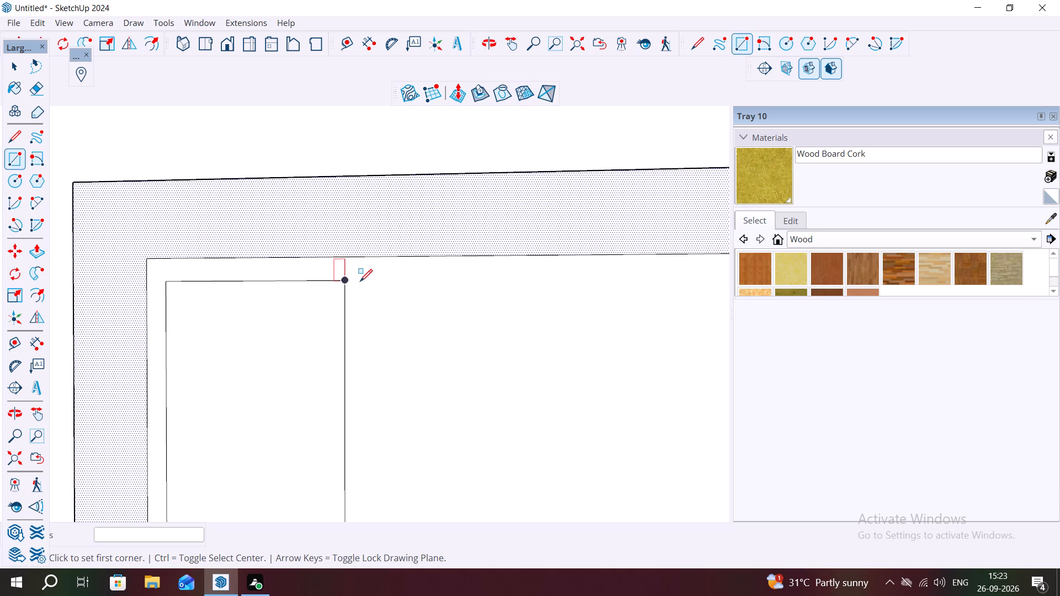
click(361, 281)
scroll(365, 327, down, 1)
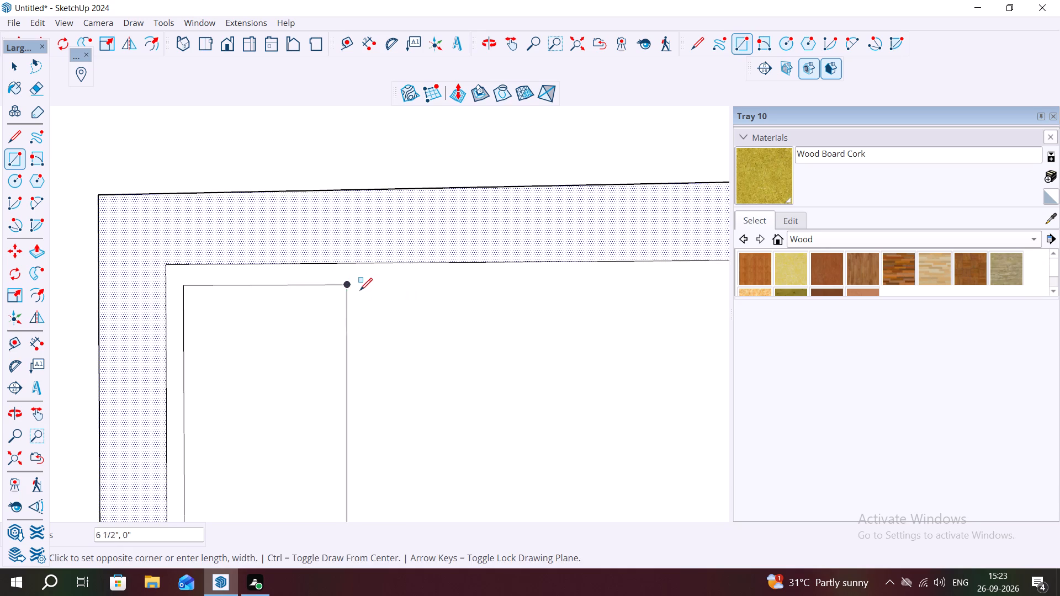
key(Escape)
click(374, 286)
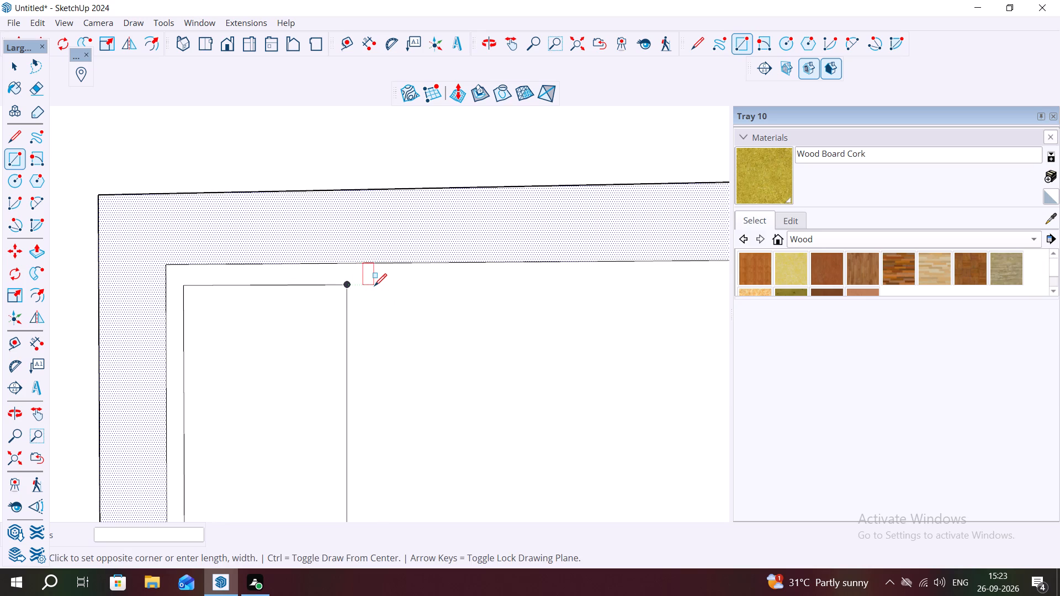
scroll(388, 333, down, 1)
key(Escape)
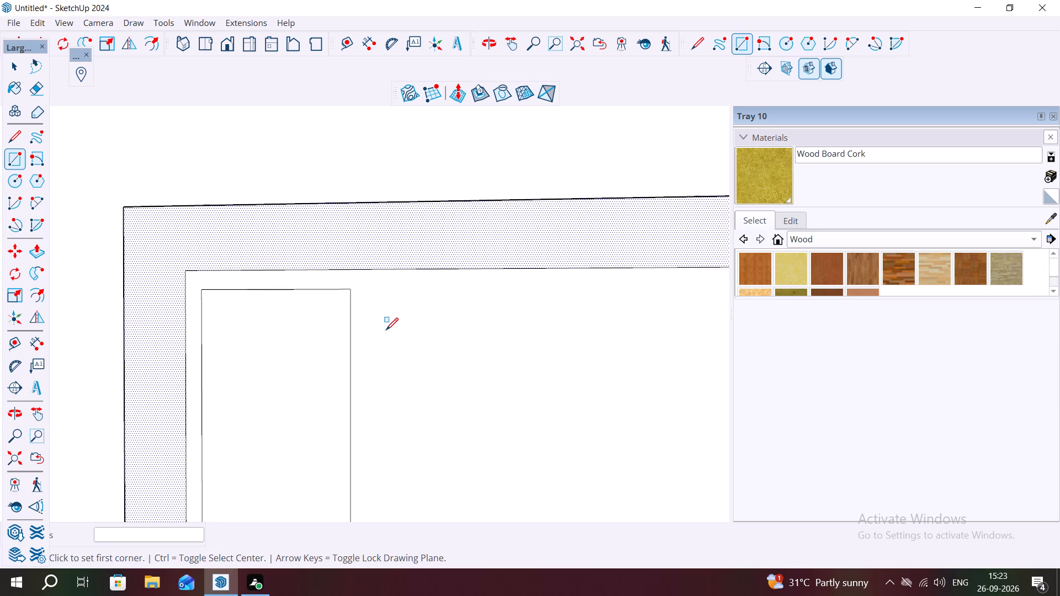
Draw a wider pane rectangle about 1' 3 5/16" wide and 2' 7 1/16" high beside the narrow pane, aligned with its top.
click(373, 293)
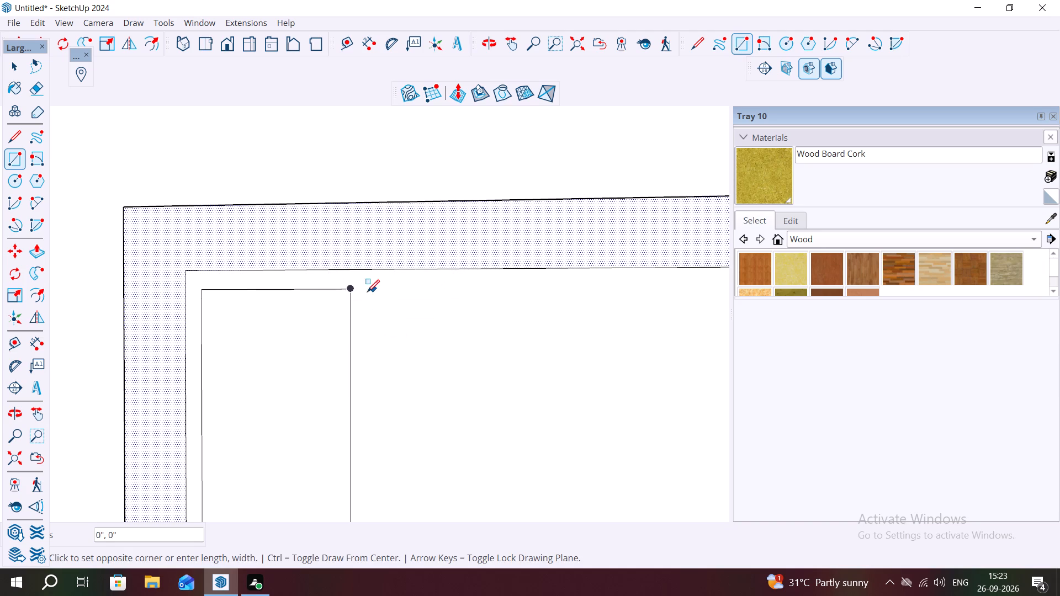
scroll(368, 311, down, 3)
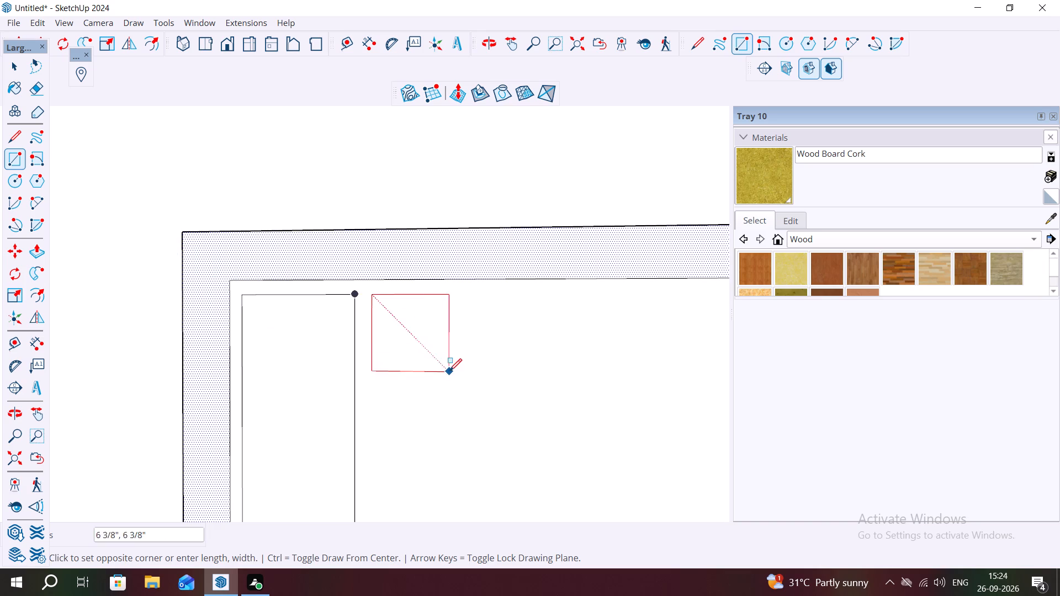
scroll(452, 361, down, 4)
scroll(452, 332, up, 1)
scroll(452, 332, down, 5)
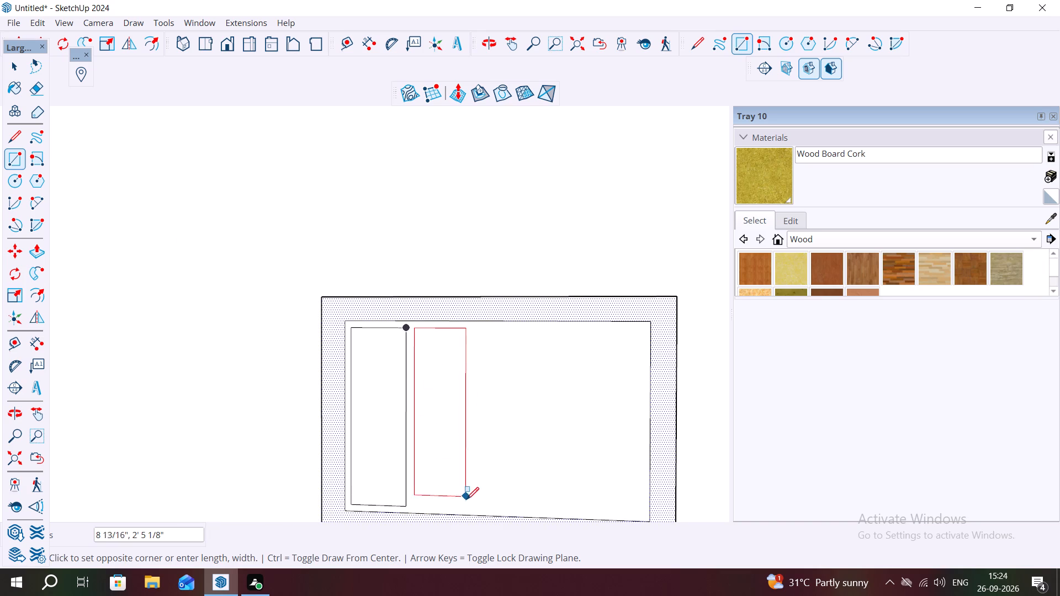
click(504, 509)
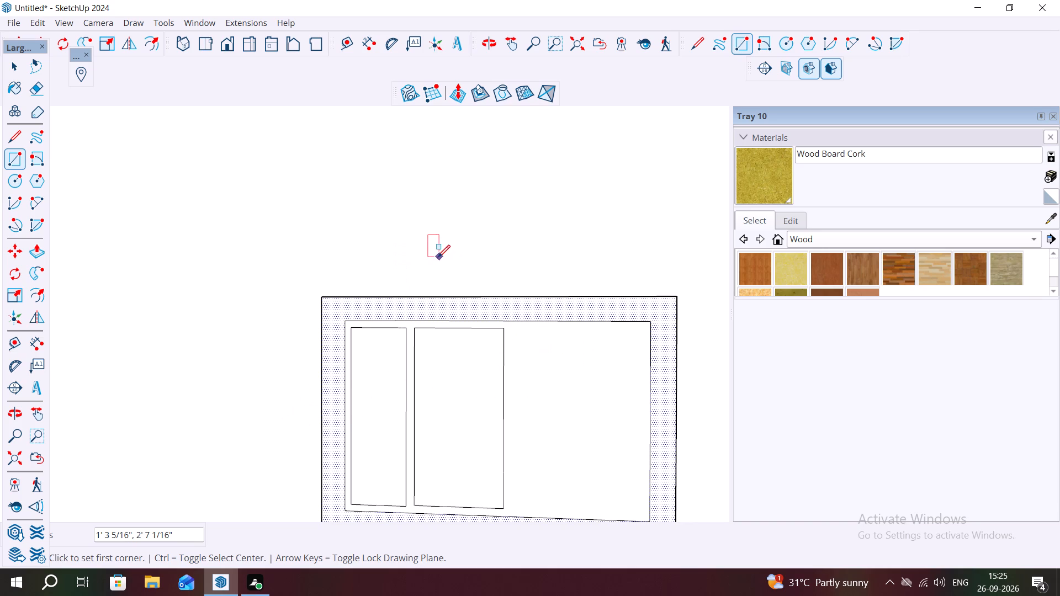
key(Escape)
Copy the wider pane rectangle about 1' 5 1/16" sideways, away from the narrow pane, to form the third pane.
key(space)
double_click(503, 341)
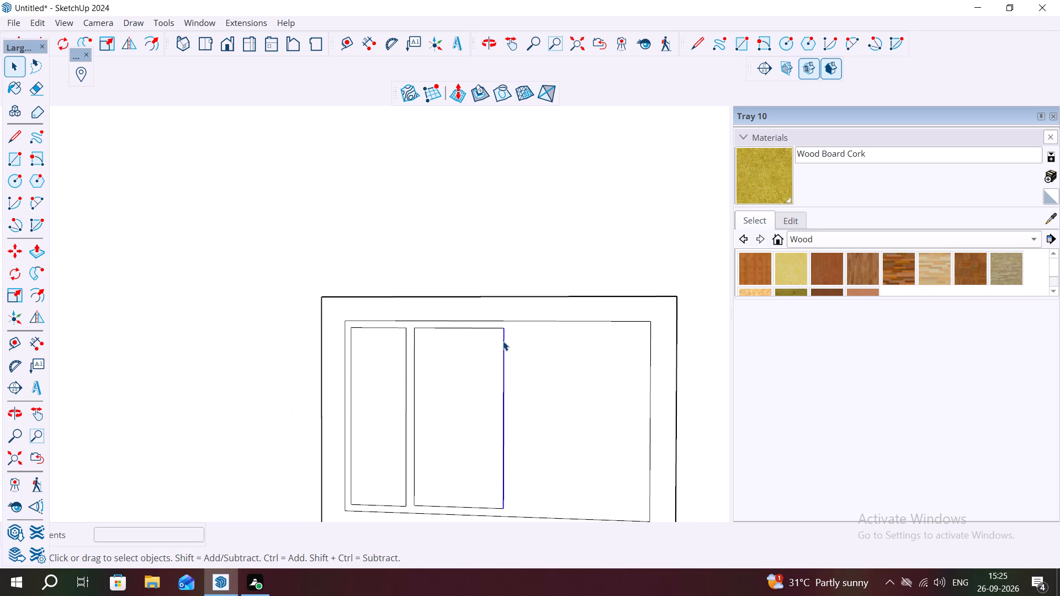
double_click(481, 339)
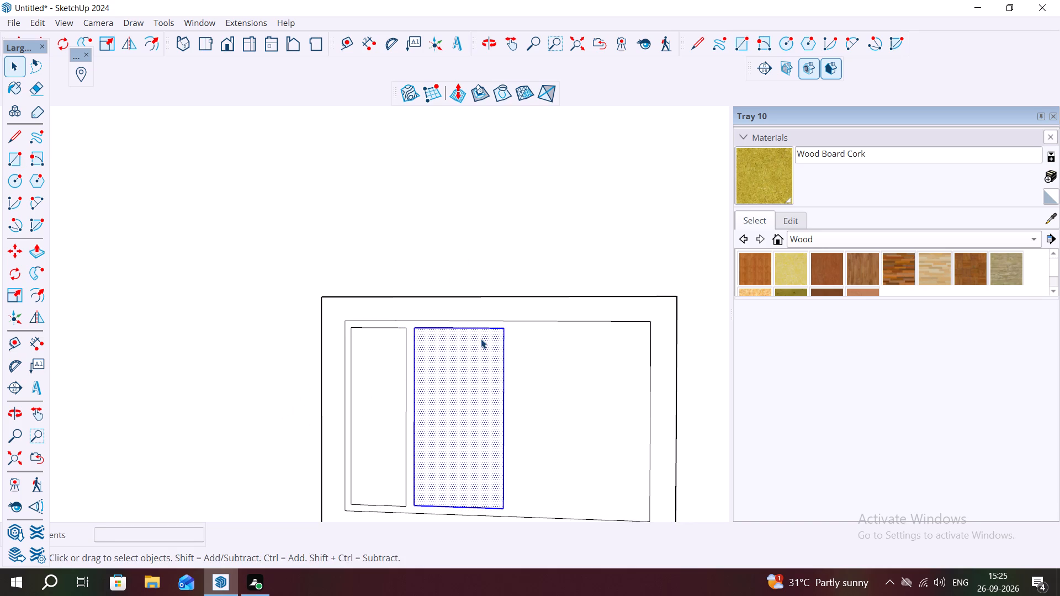
key(m)
click(505, 329)
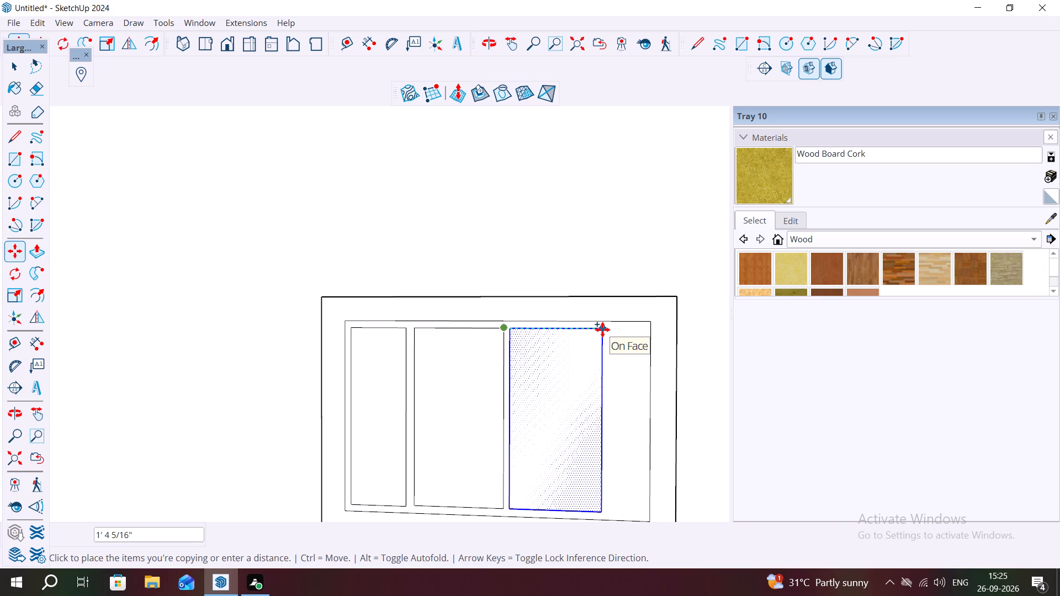
scroll(602, 329, up, 2)
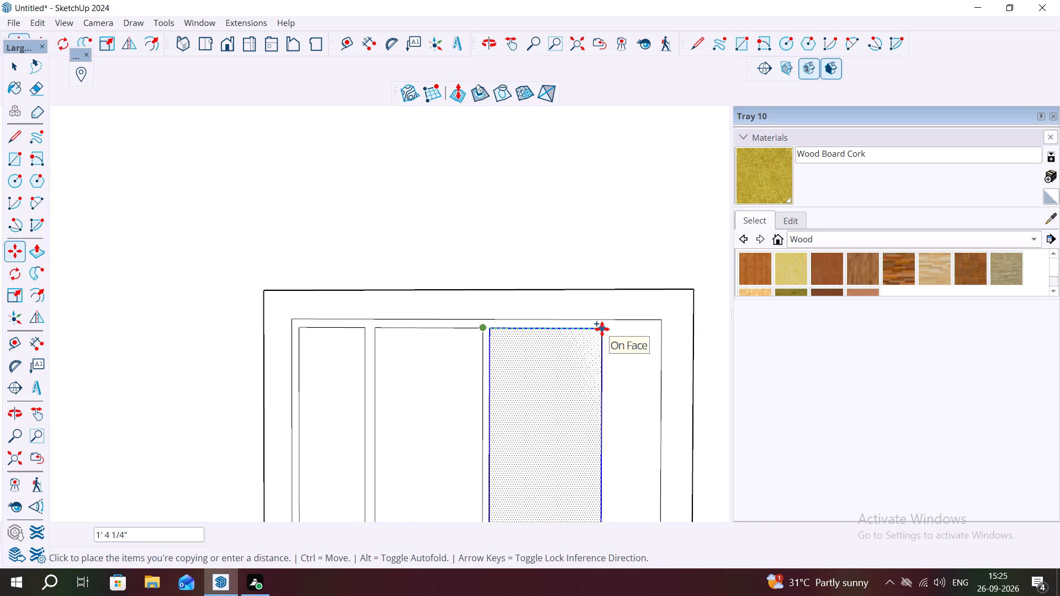
click(608, 328)
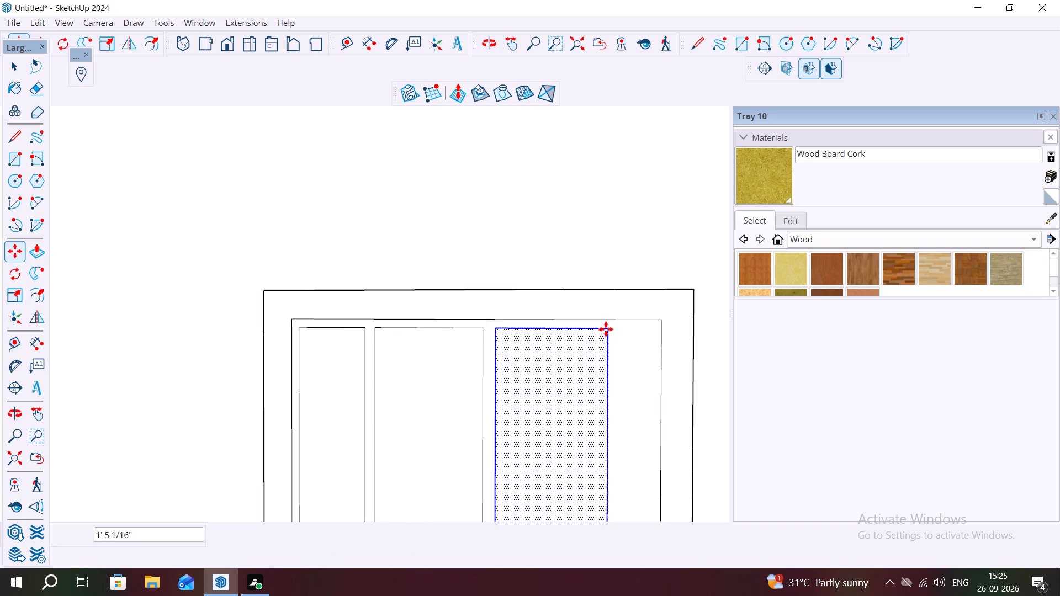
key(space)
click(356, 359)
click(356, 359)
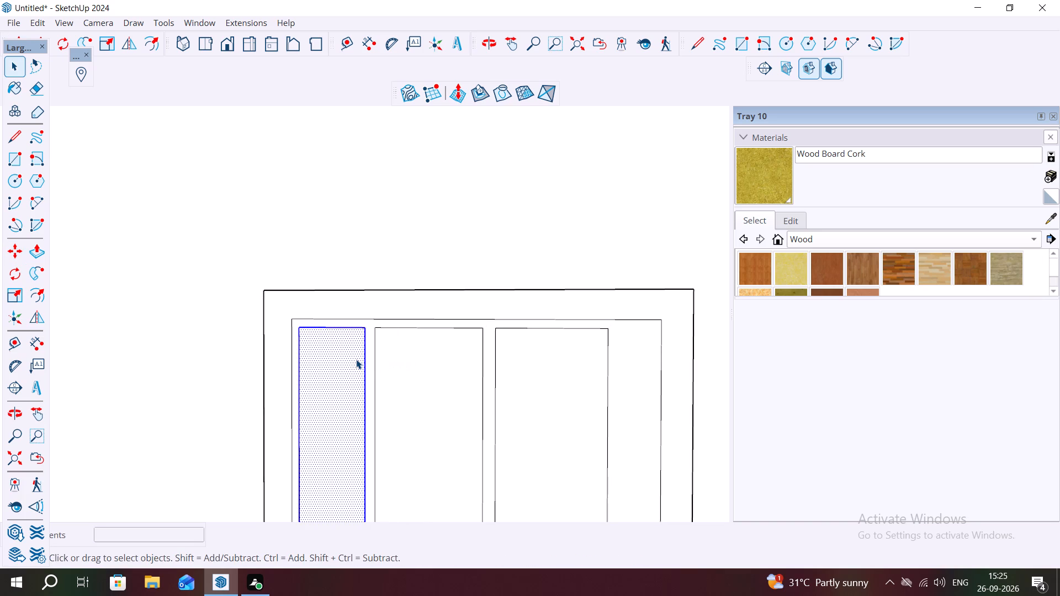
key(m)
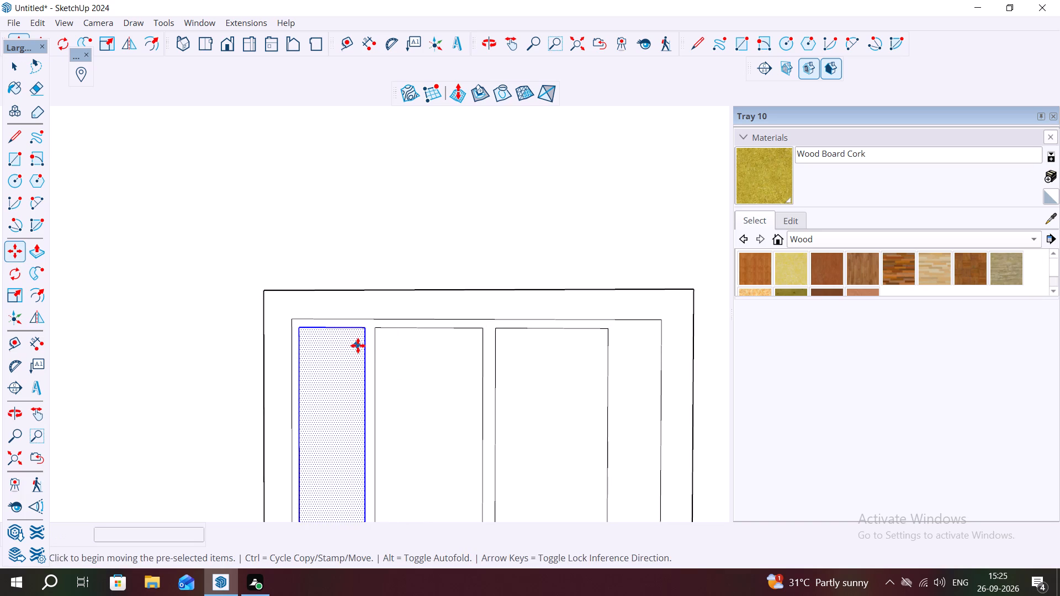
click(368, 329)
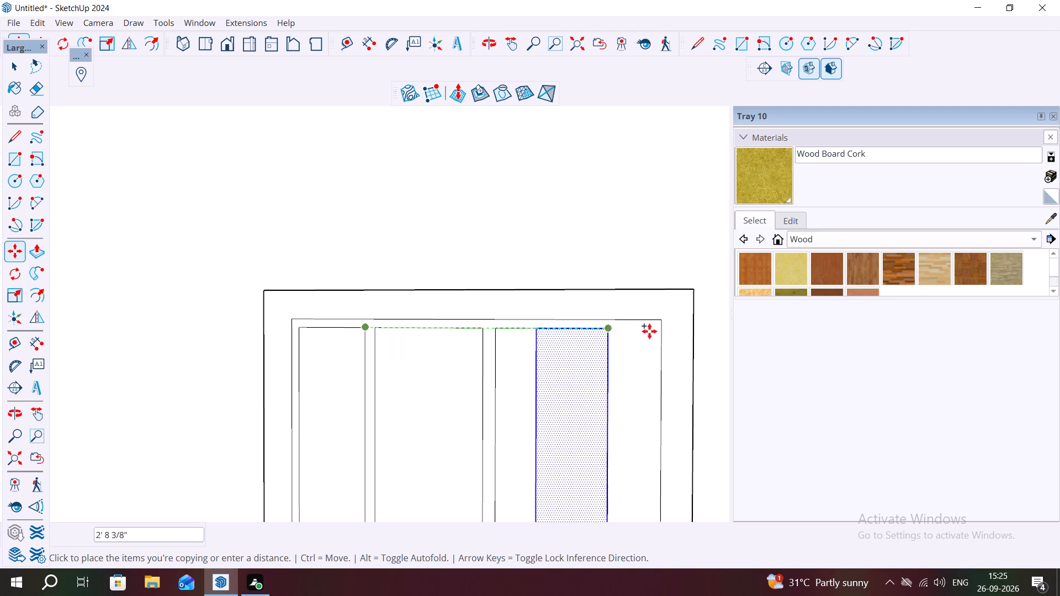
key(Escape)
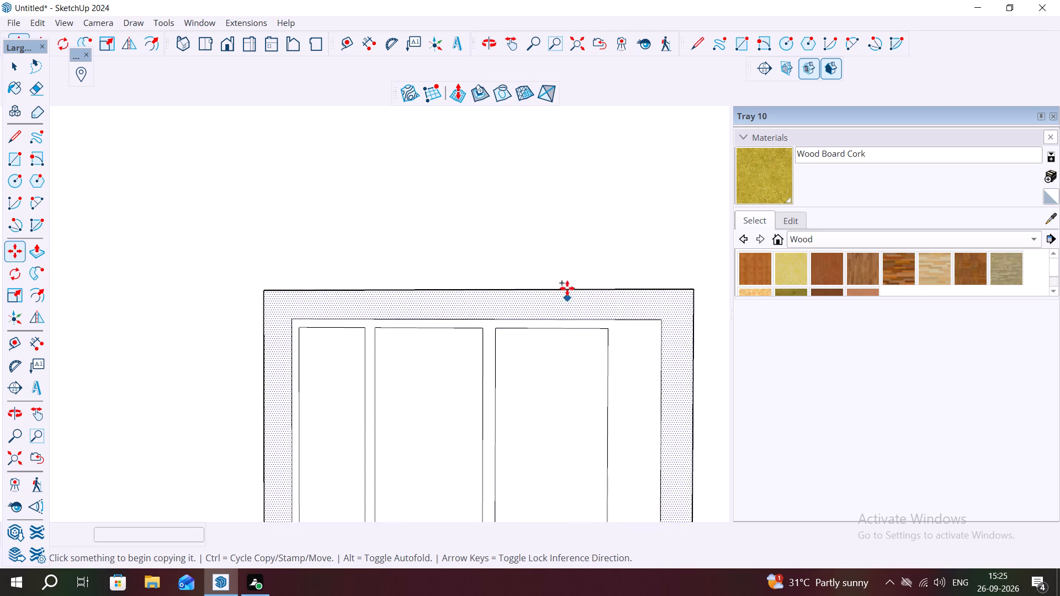
Undo the third pane's copy and the wider pane rectangle, keeping only the narrow pane inside the frame.
scroll(547, 234, down, 2)
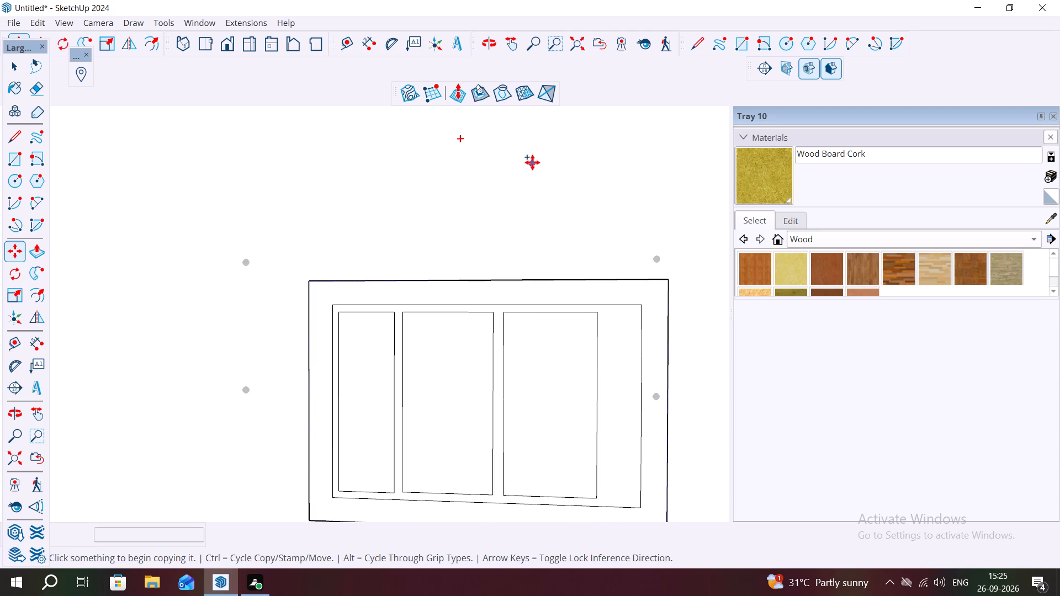
key(ctrl+z)
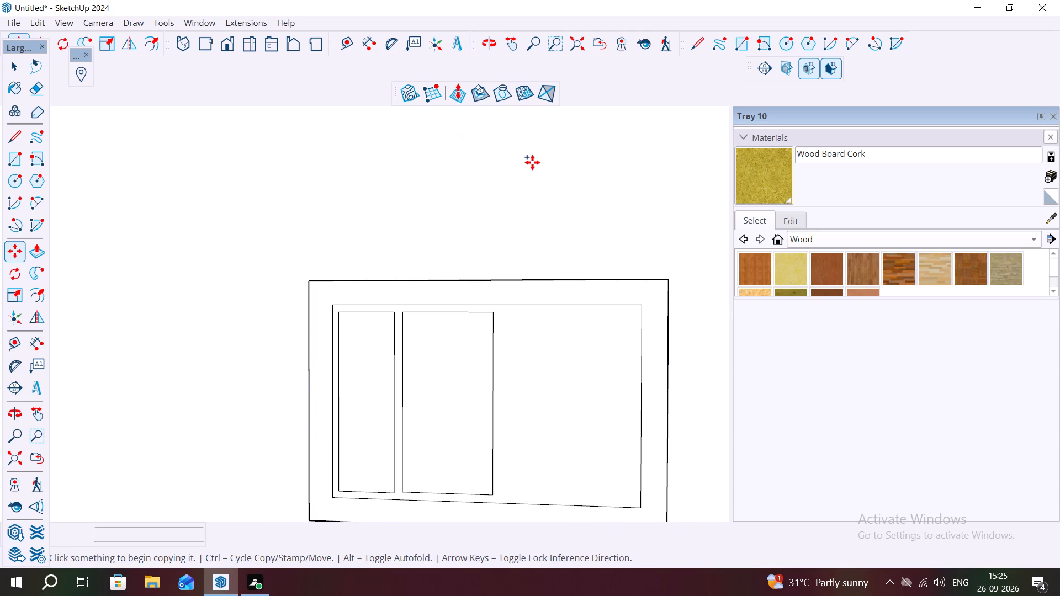
key(ctrl+z)
key(Escape)
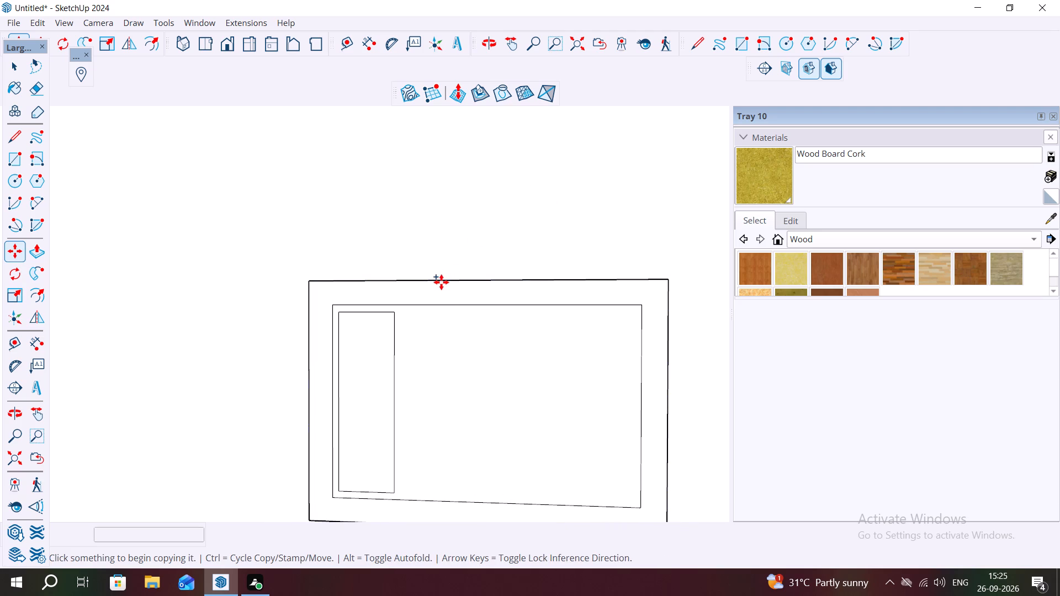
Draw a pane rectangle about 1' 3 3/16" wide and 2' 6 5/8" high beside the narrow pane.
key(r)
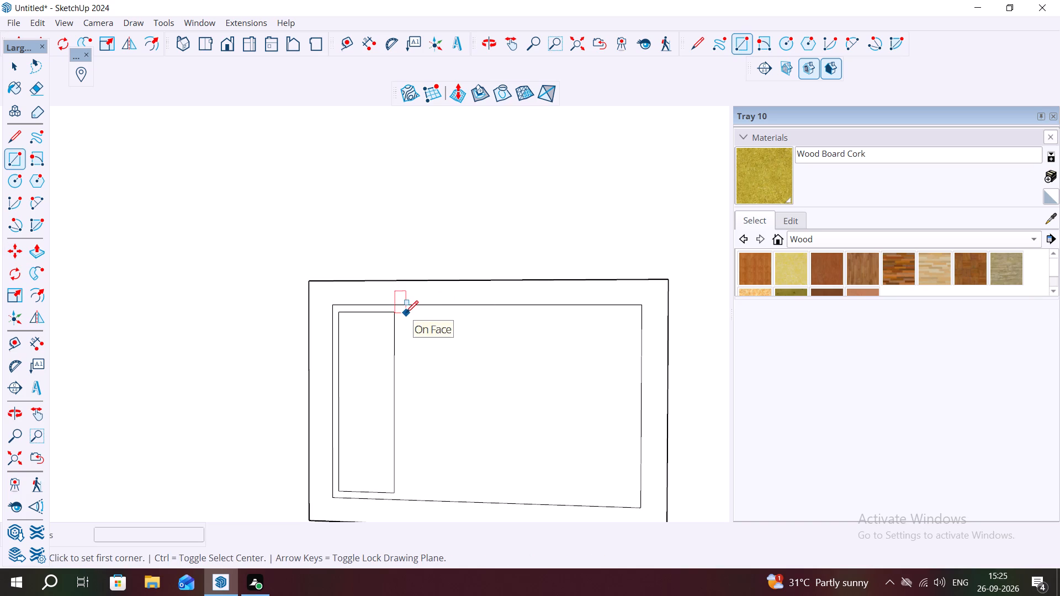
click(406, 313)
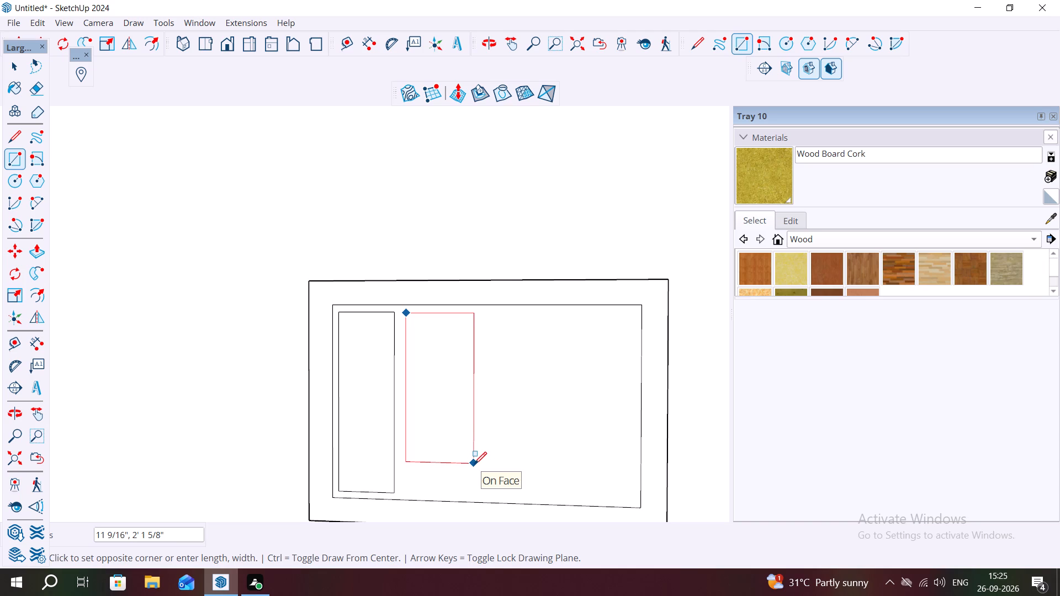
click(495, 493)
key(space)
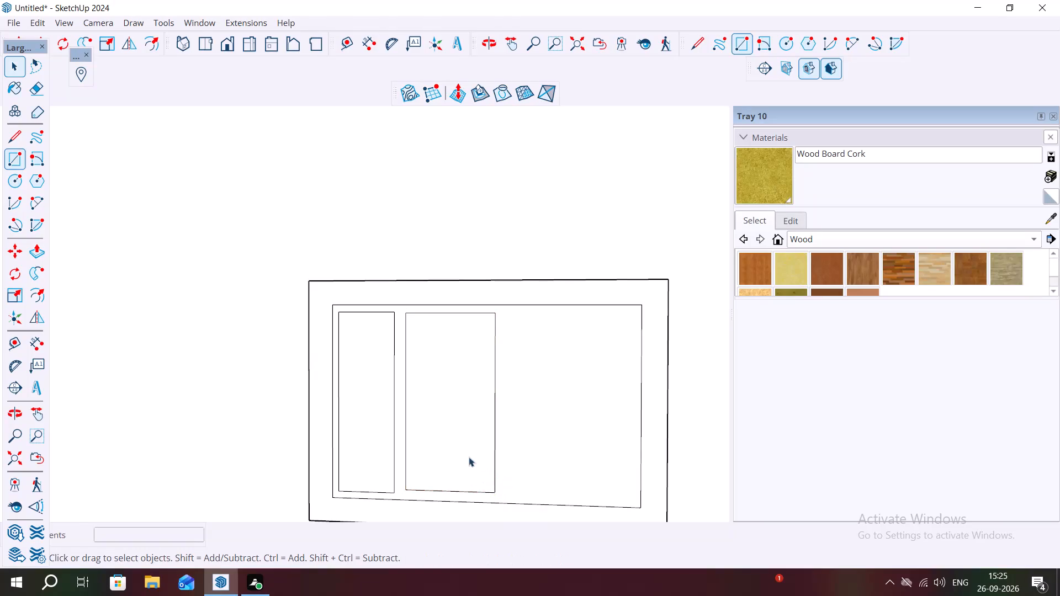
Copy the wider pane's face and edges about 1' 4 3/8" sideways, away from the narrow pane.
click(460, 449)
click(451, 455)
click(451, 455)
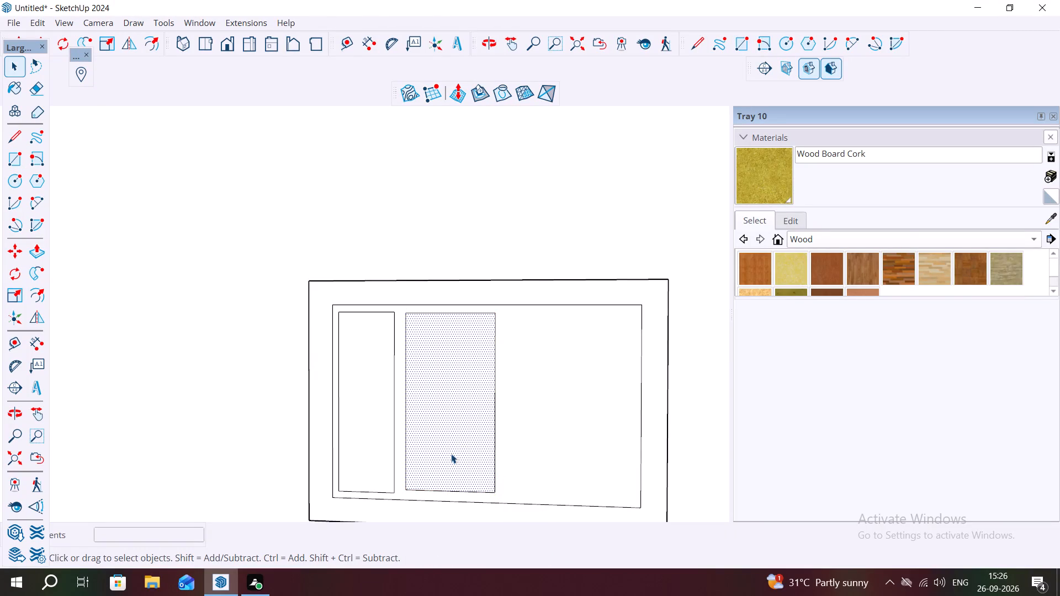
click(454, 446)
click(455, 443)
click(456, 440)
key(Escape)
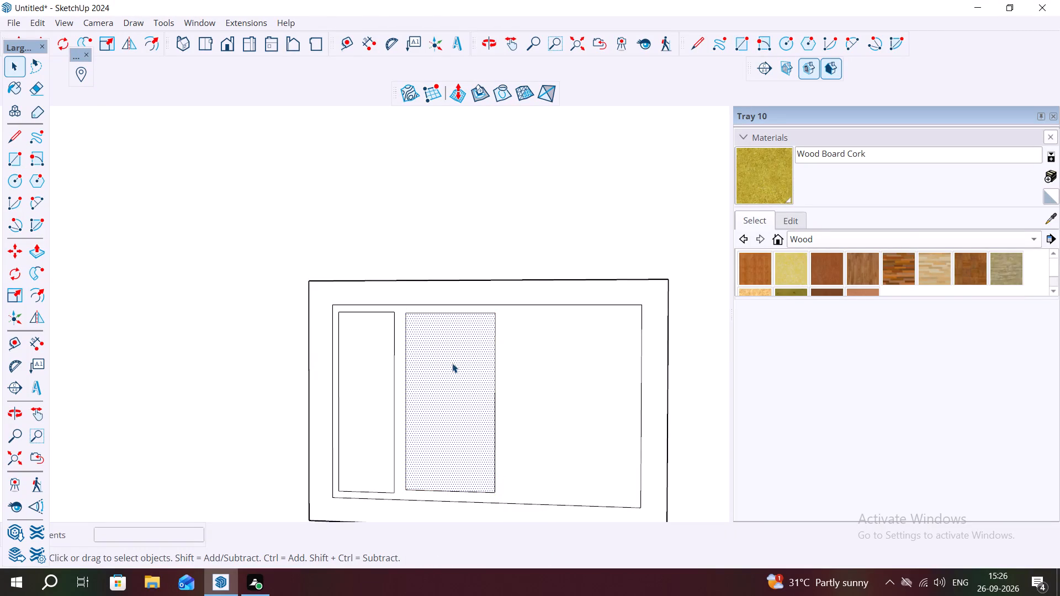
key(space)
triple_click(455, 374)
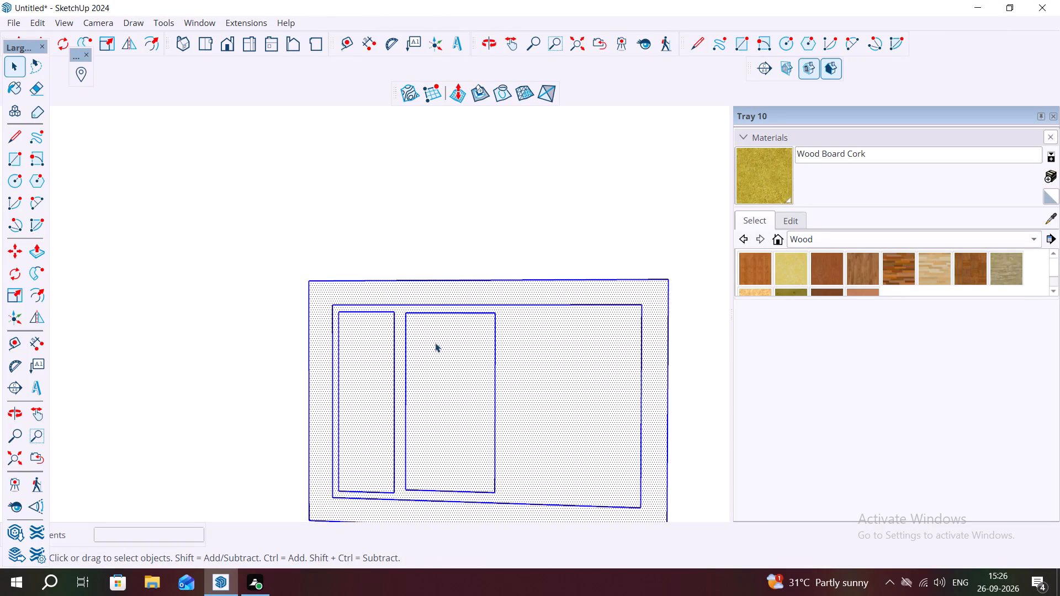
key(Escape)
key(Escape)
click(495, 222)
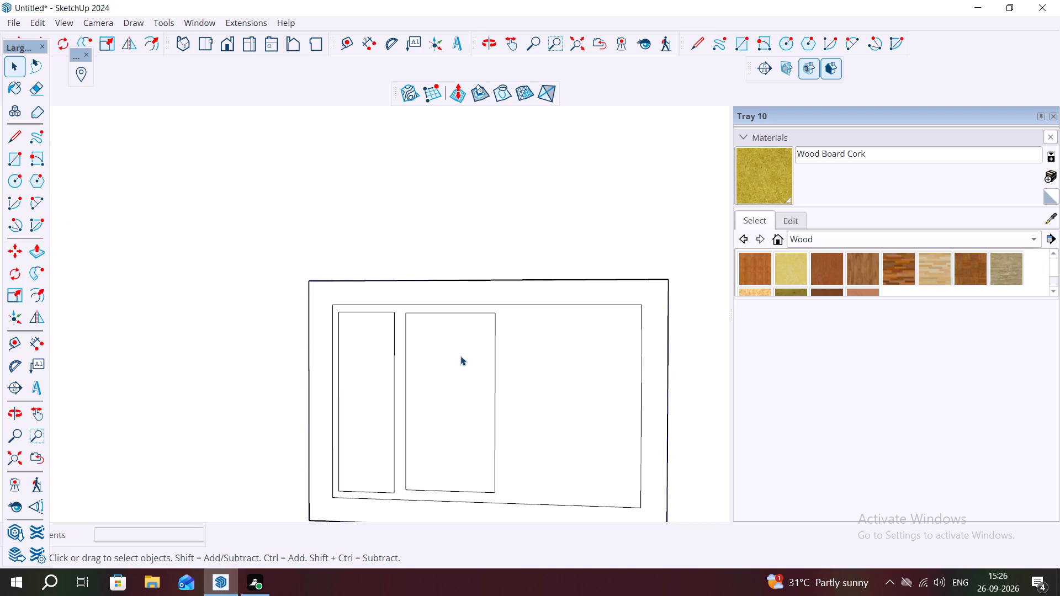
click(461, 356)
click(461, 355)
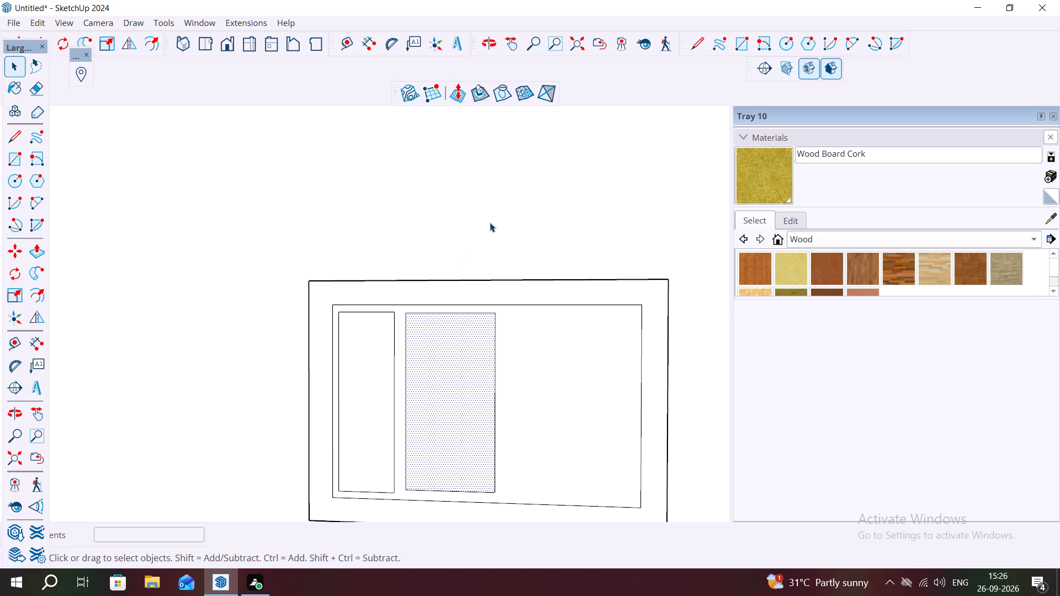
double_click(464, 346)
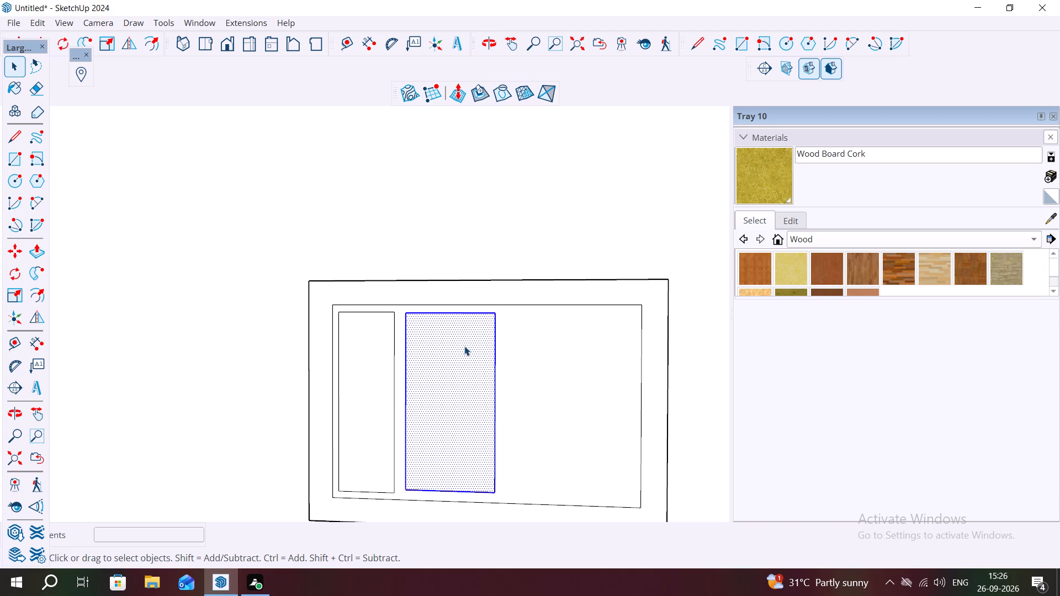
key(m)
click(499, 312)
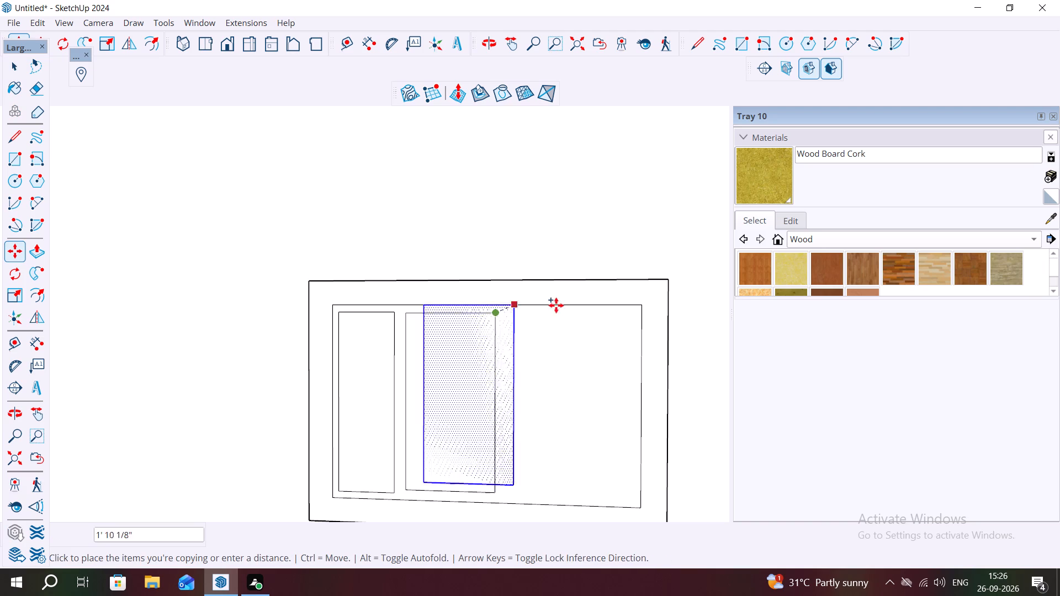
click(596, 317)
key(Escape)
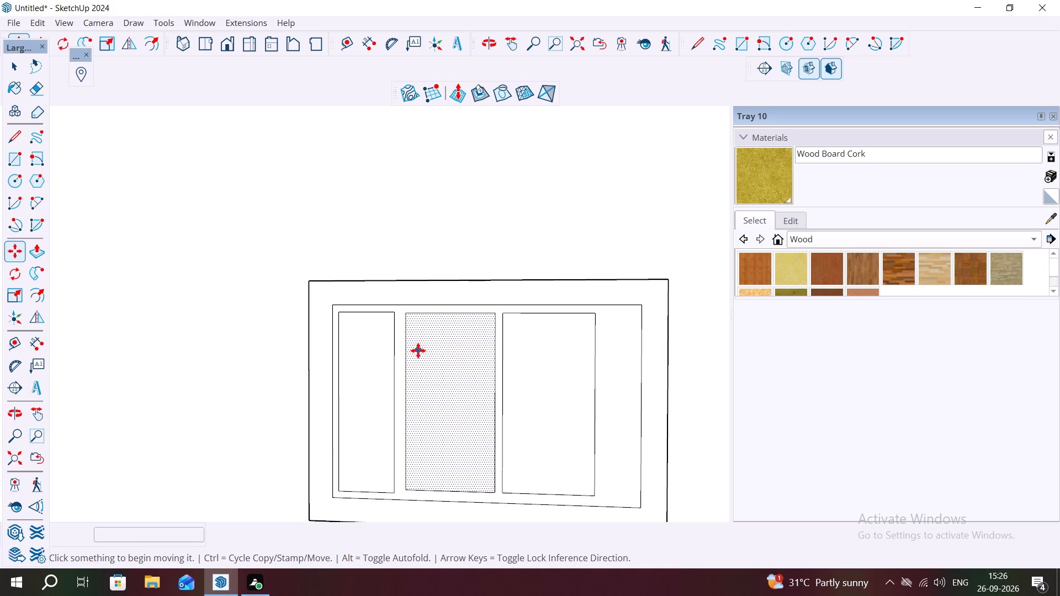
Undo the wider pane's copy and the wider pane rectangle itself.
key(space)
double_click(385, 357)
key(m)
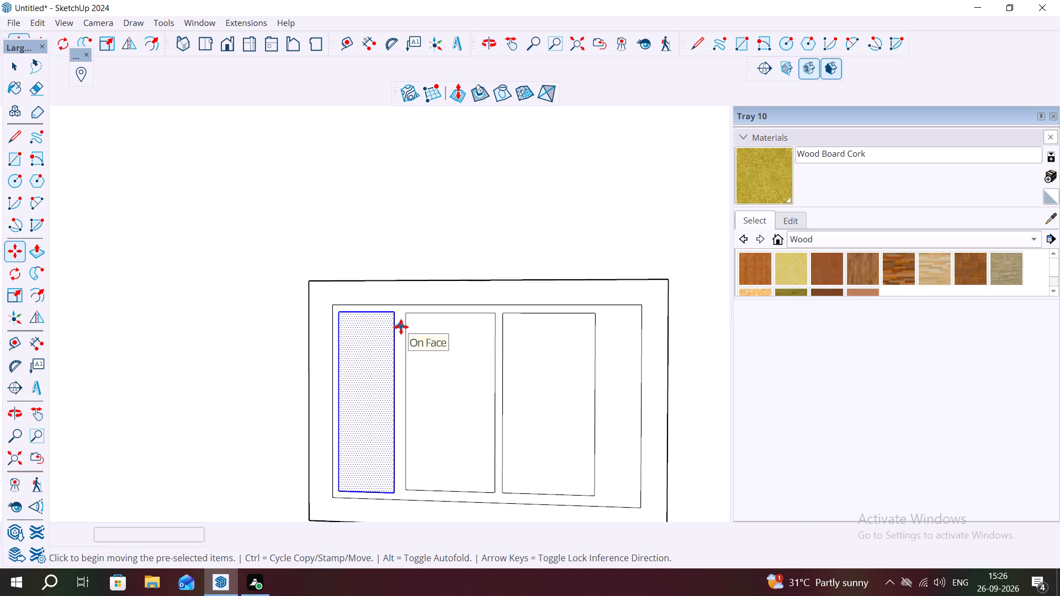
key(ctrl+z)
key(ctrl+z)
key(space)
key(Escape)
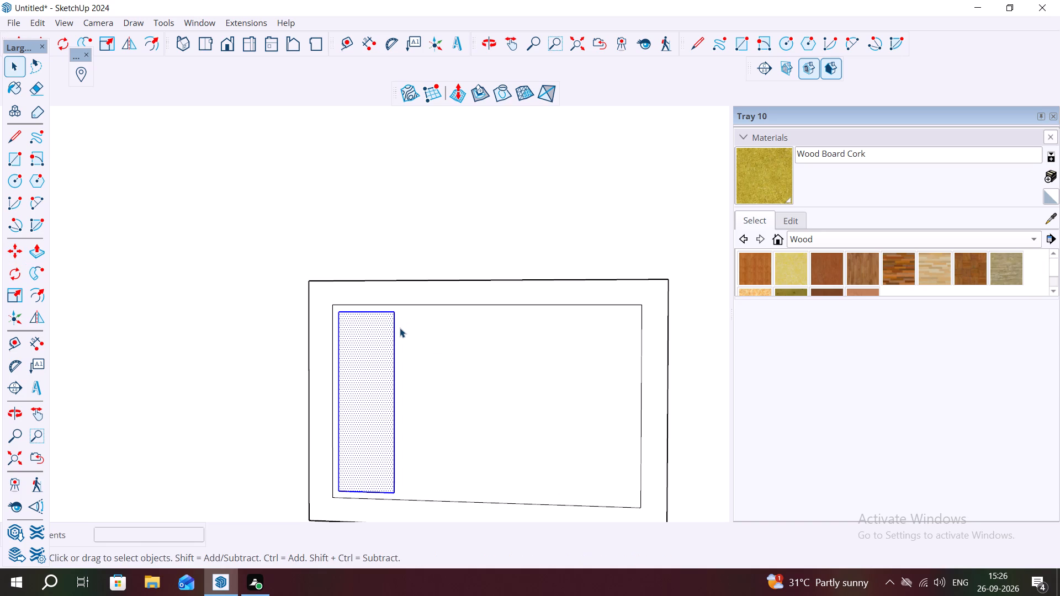
Draw a pane rectangle about 1' 1 3/16" wide and 2' 6 9/16" high beside the narrow pane, with a small gap.
key(r)
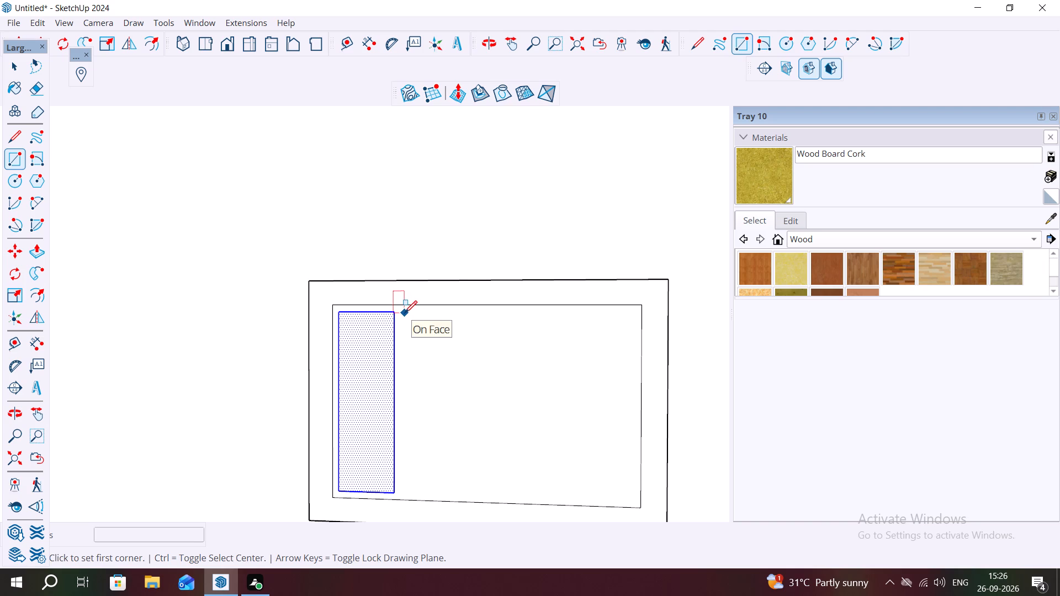
click(405, 313)
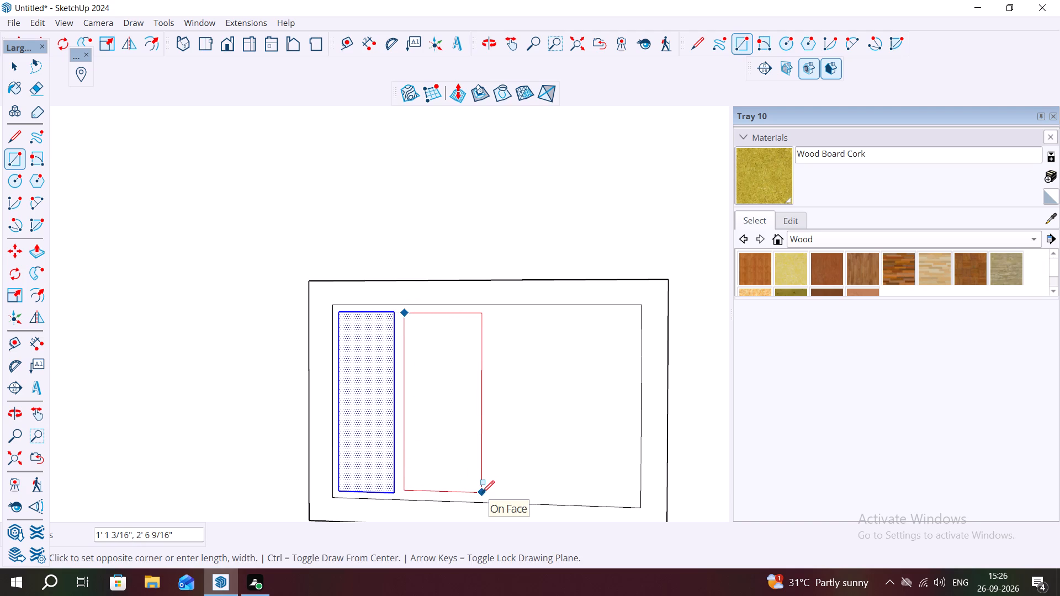
click(481, 494)
key(space)
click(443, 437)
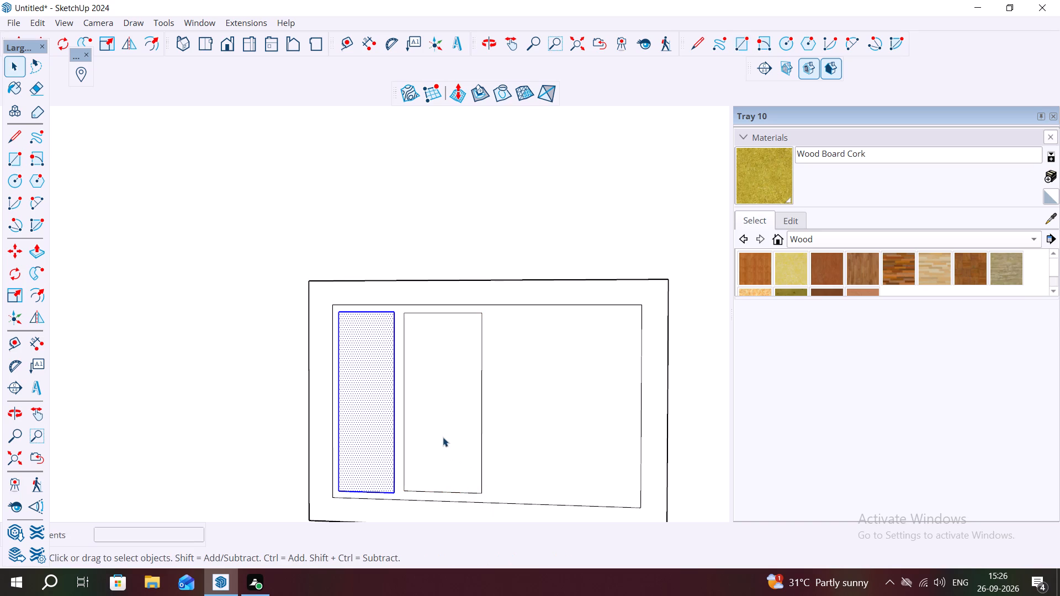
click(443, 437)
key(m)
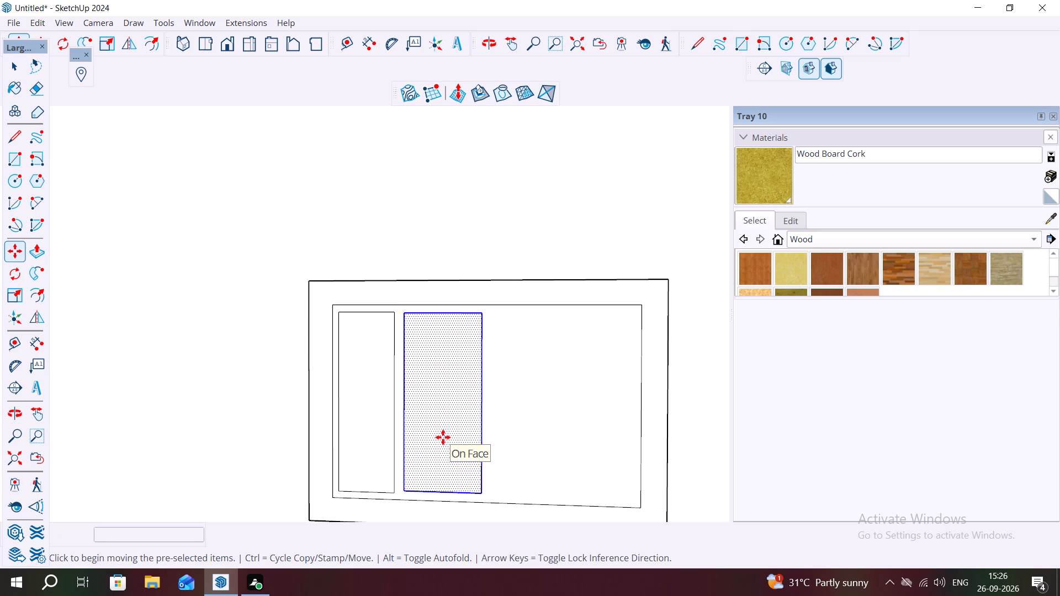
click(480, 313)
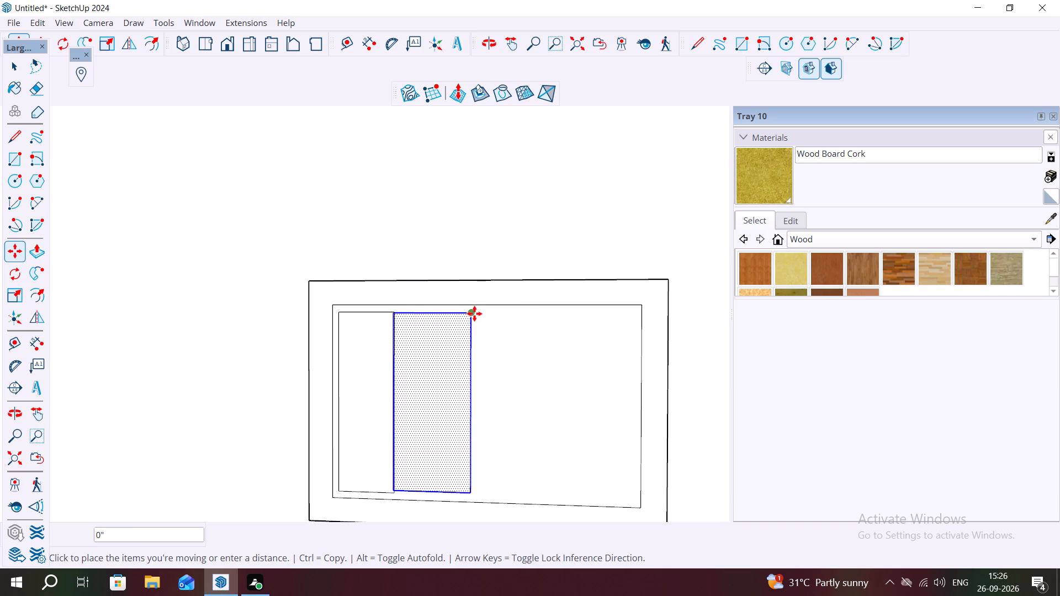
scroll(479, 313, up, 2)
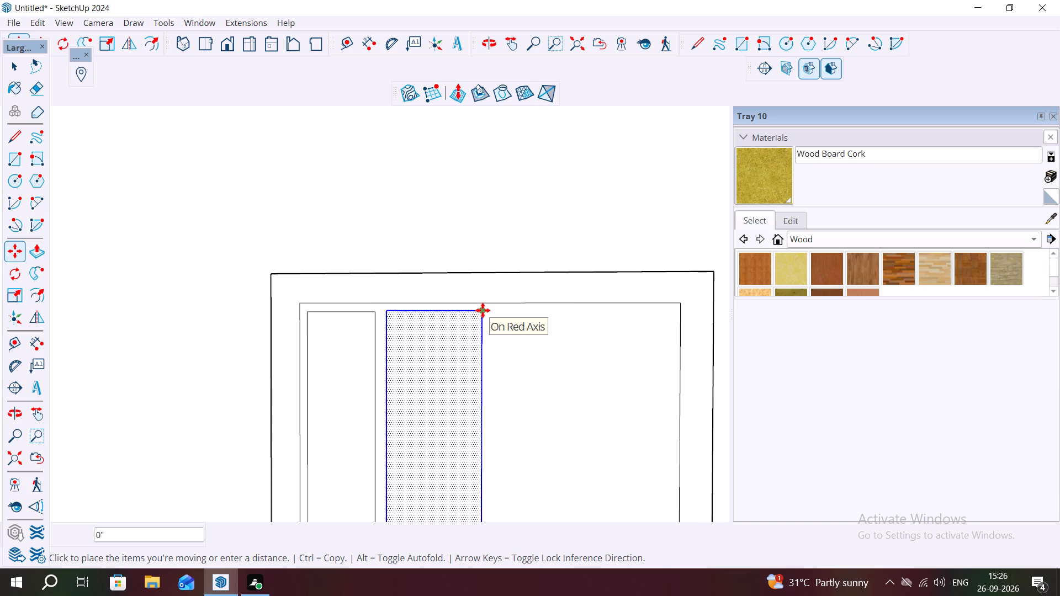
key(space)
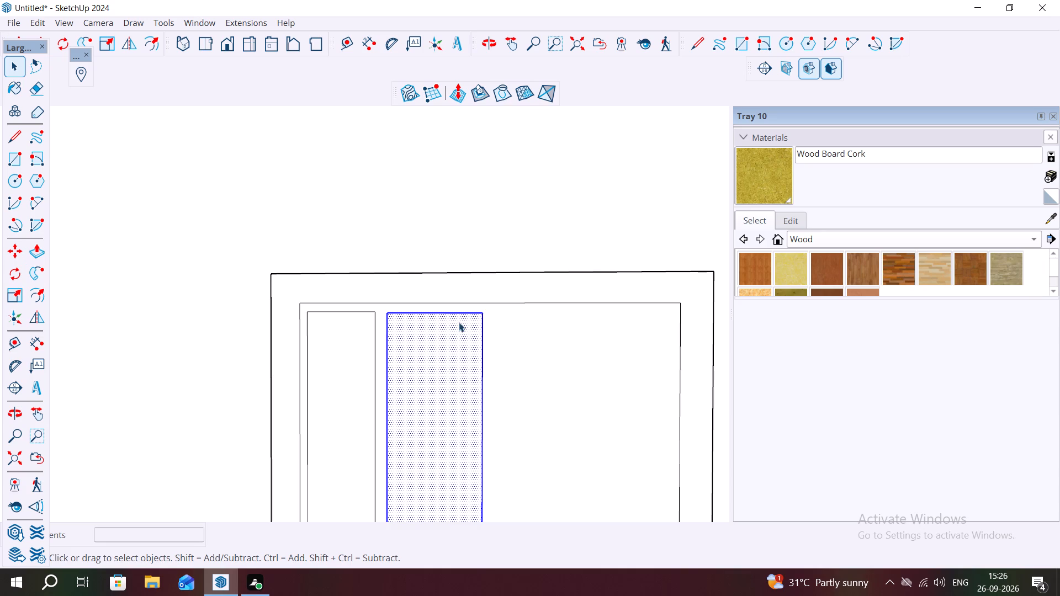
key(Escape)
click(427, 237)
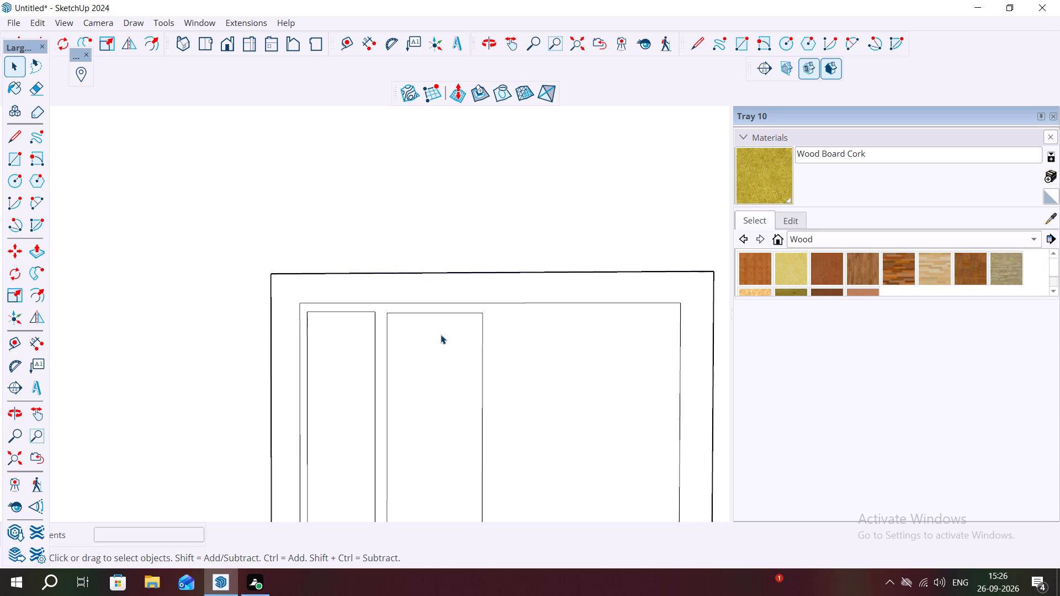
Copy the second pane rectangle about 1' 3 3/16" sideways, away from the narrow pane, to form the third pane.
double_click(446, 363)
key(m)
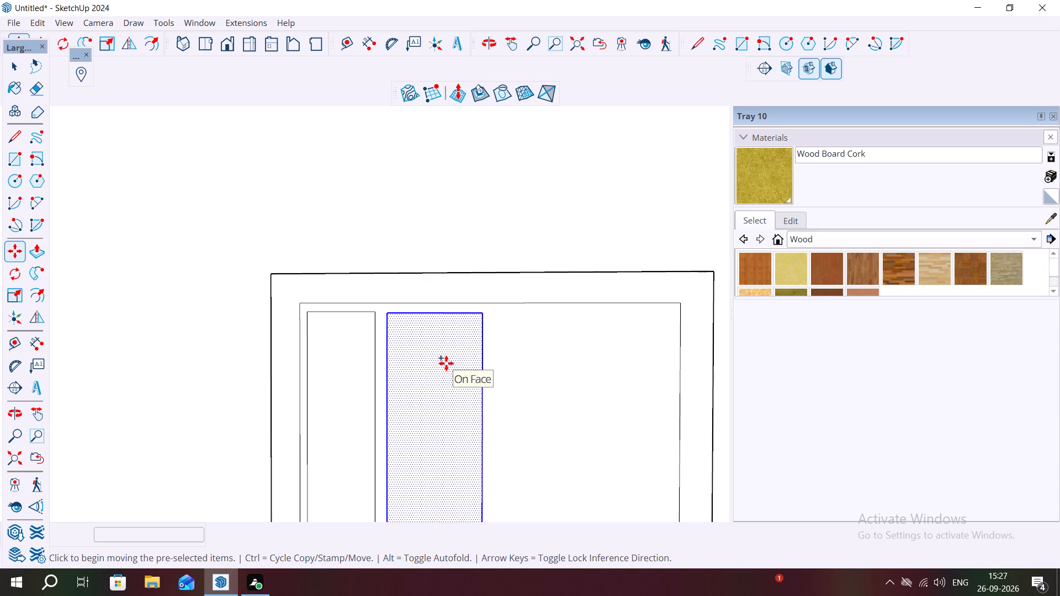
click(485, 313)
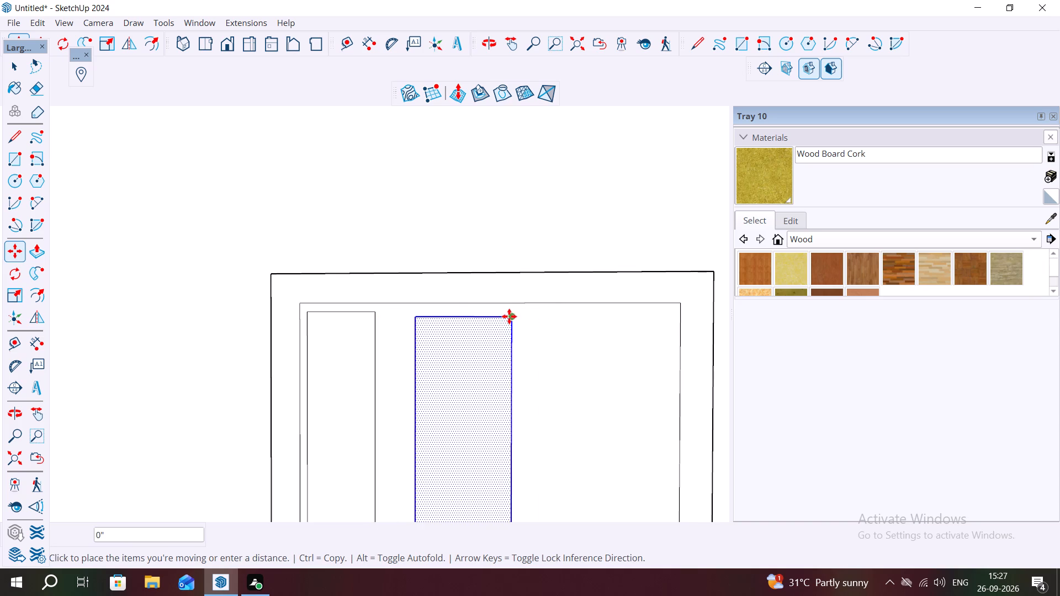
key(Escape)
scroll(481, 283, down, 4)
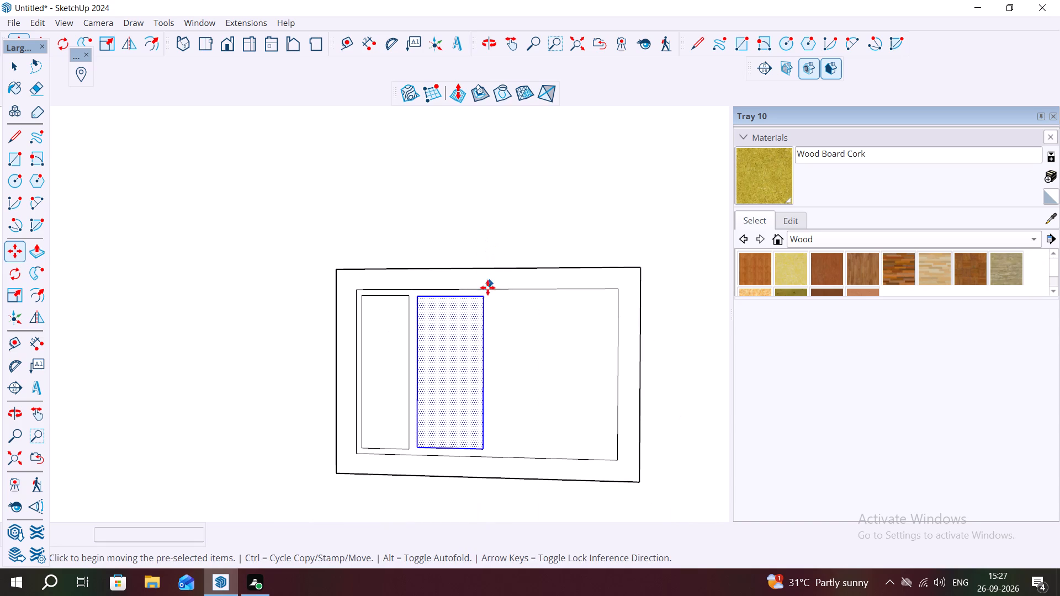
click(482, 297)
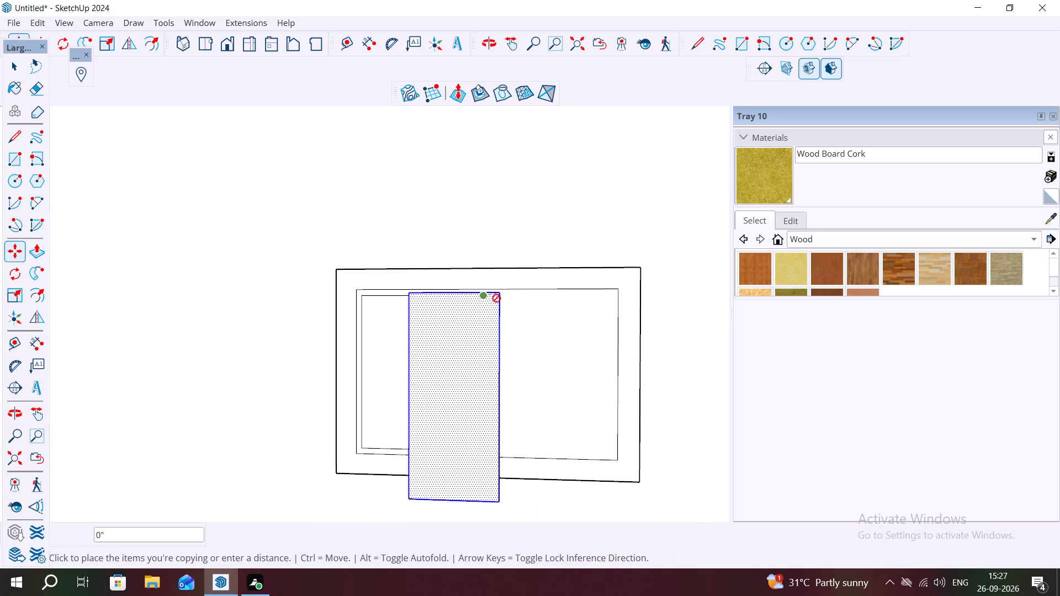
click(562, 295)
key(space)
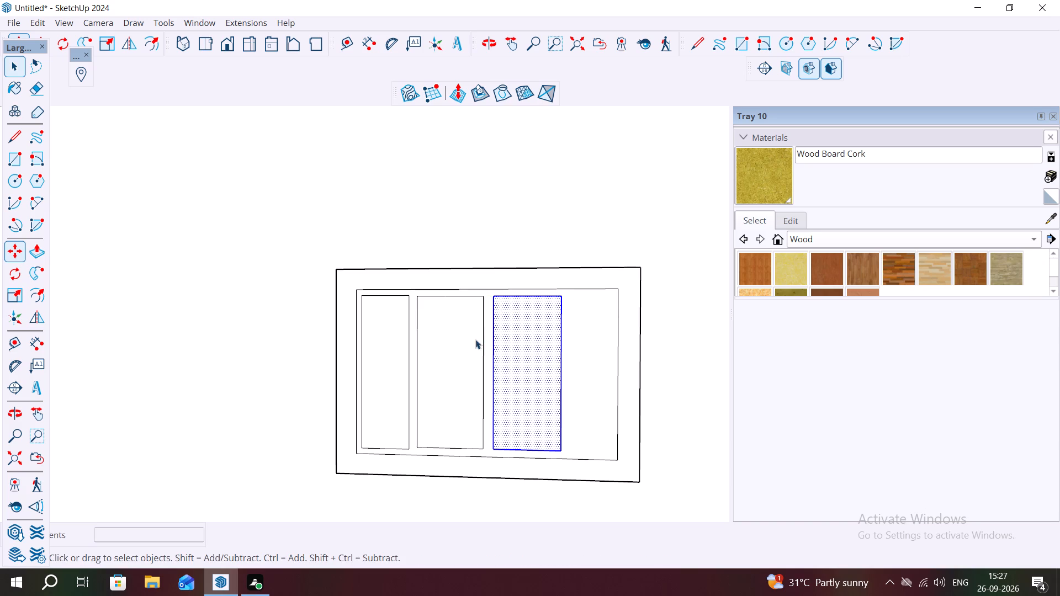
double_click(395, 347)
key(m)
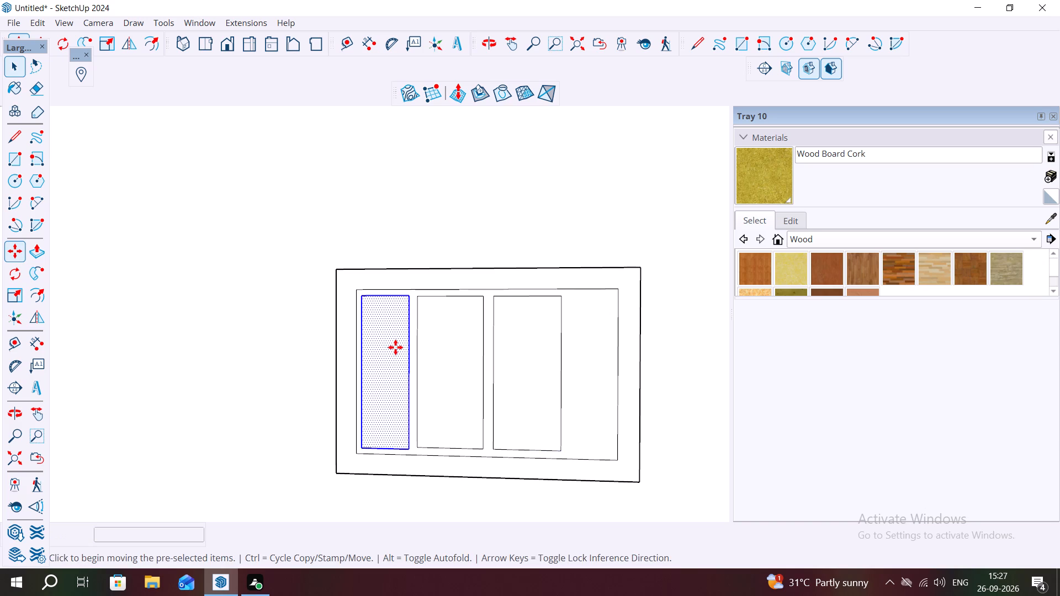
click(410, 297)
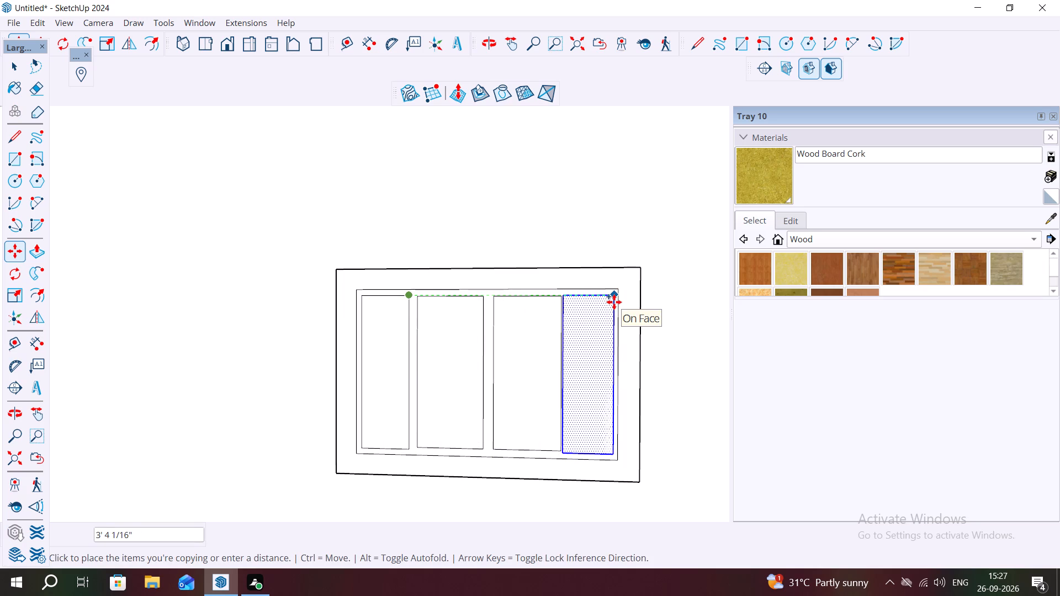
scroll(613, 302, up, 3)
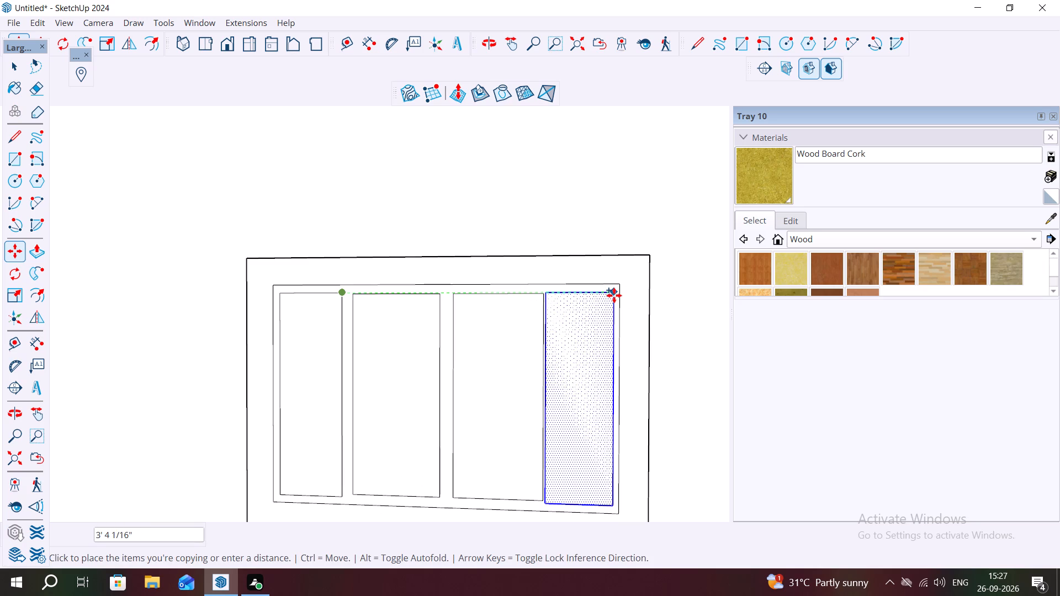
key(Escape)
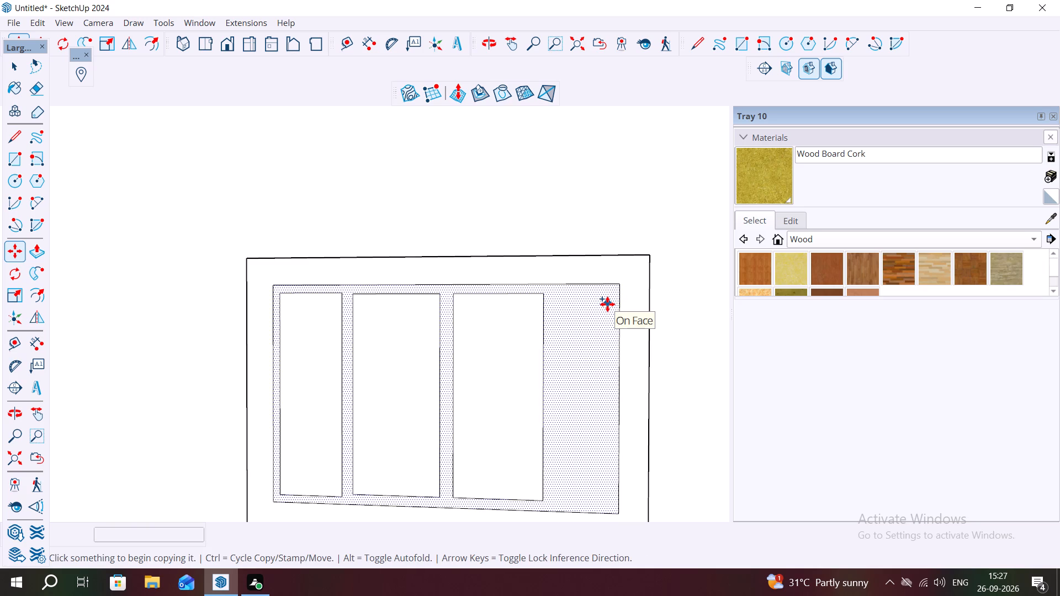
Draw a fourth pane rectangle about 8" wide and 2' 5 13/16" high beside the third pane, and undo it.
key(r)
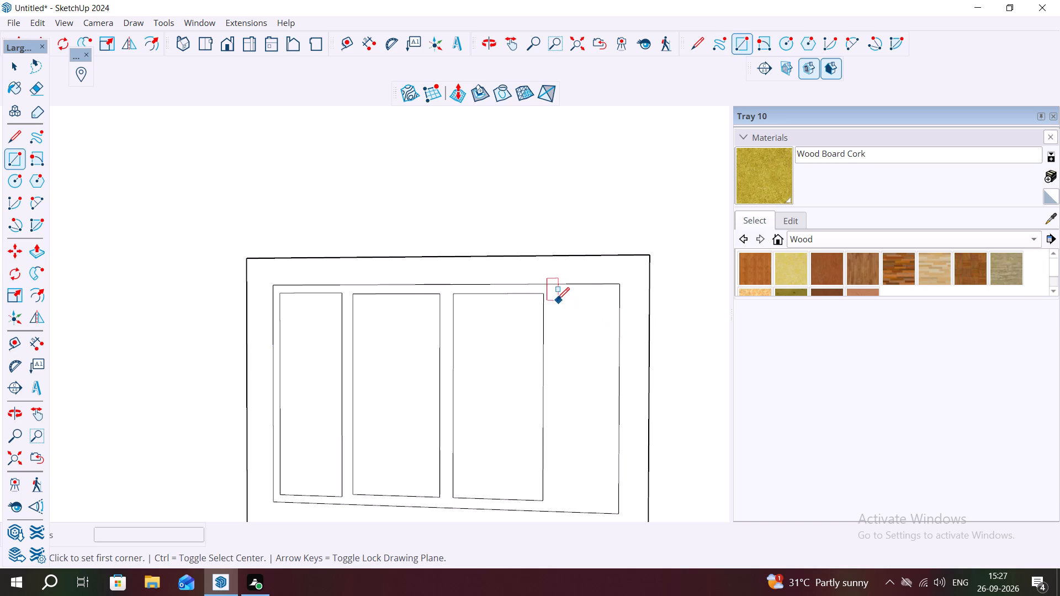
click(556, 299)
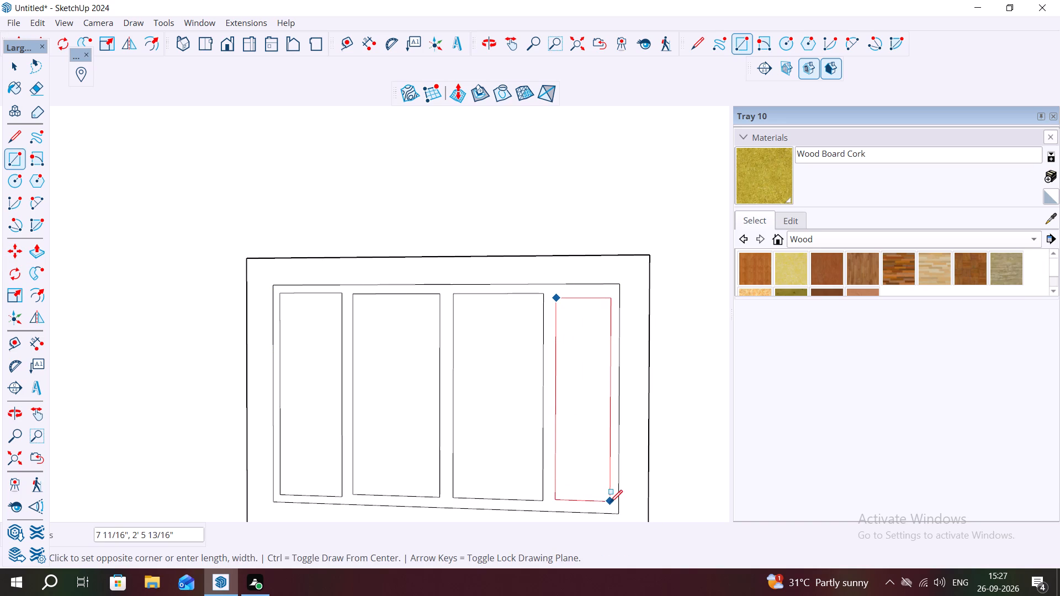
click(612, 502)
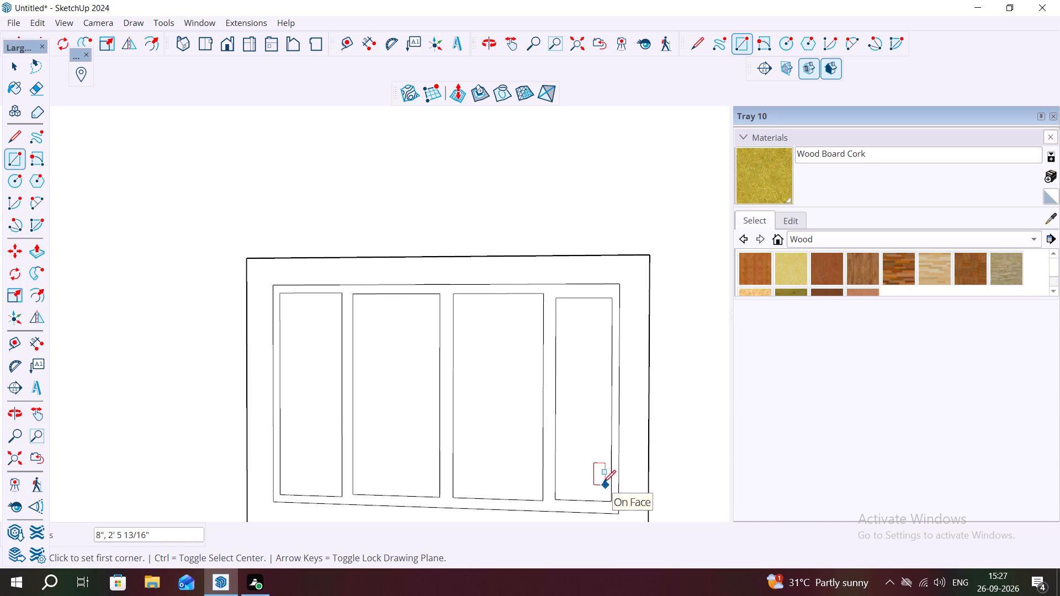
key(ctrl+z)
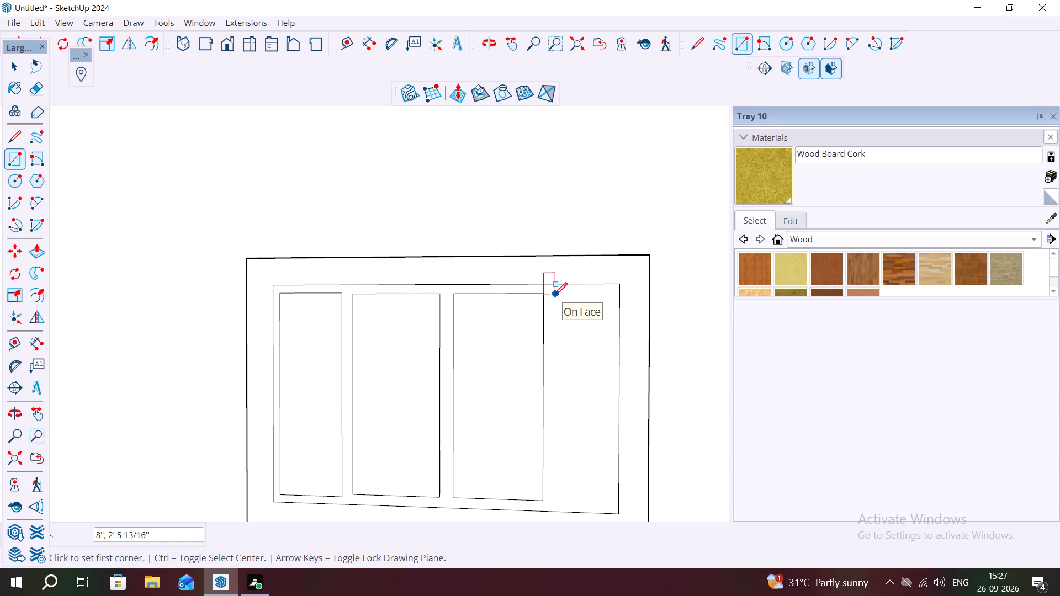
Draw the fourth pane rectangle about 7 3/4" wide and 2' 6 5/16" high beside the third pane, with its top aligned to the other panes.
click(555, 295)
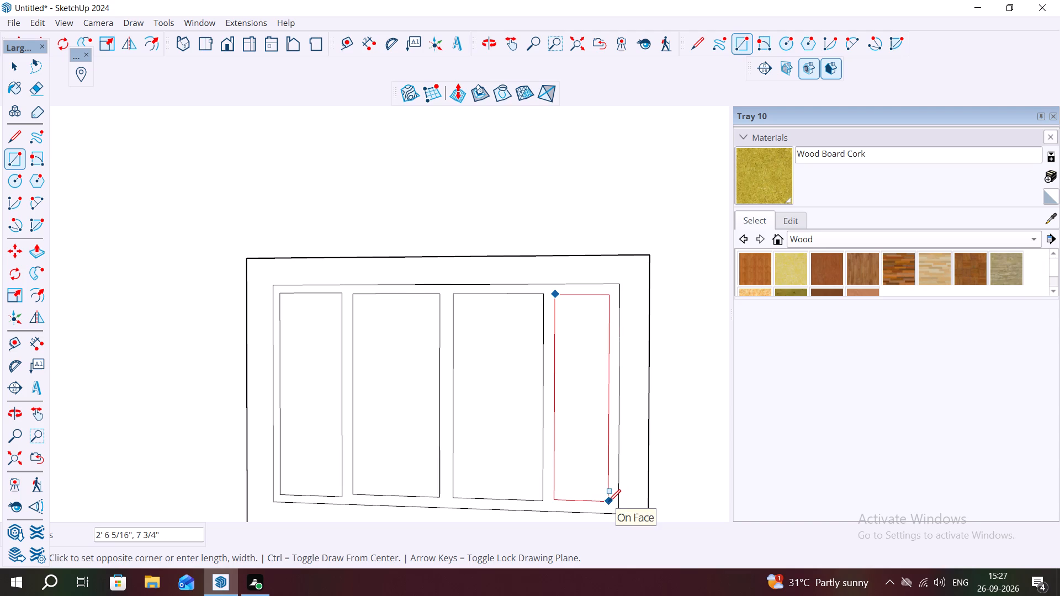
click(608, 501)
key(space)
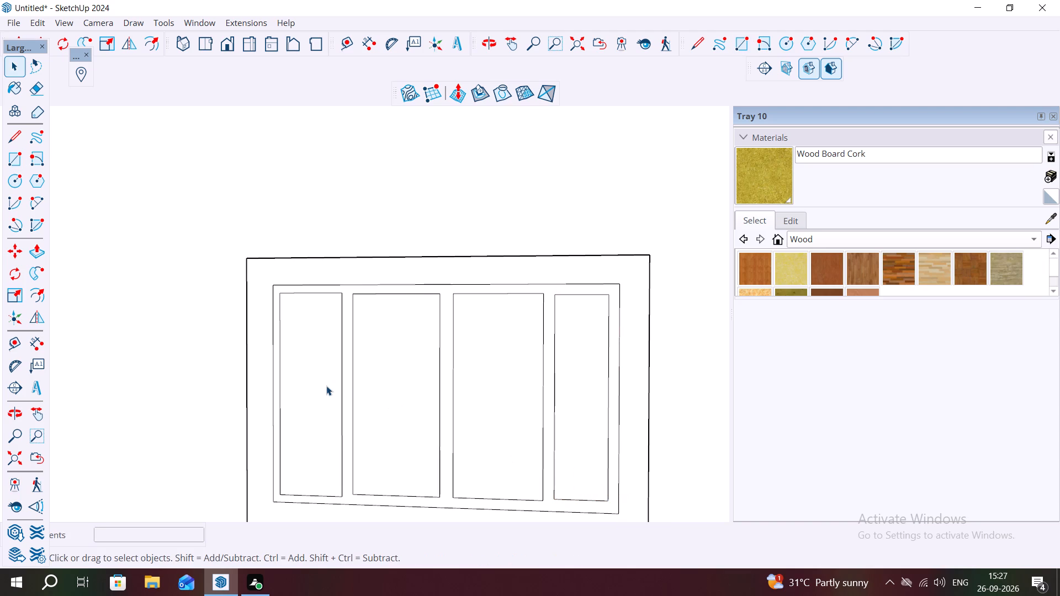
Pull the lower window's outer frame face outward by 6" with Push/Pull.
click(326, 386)
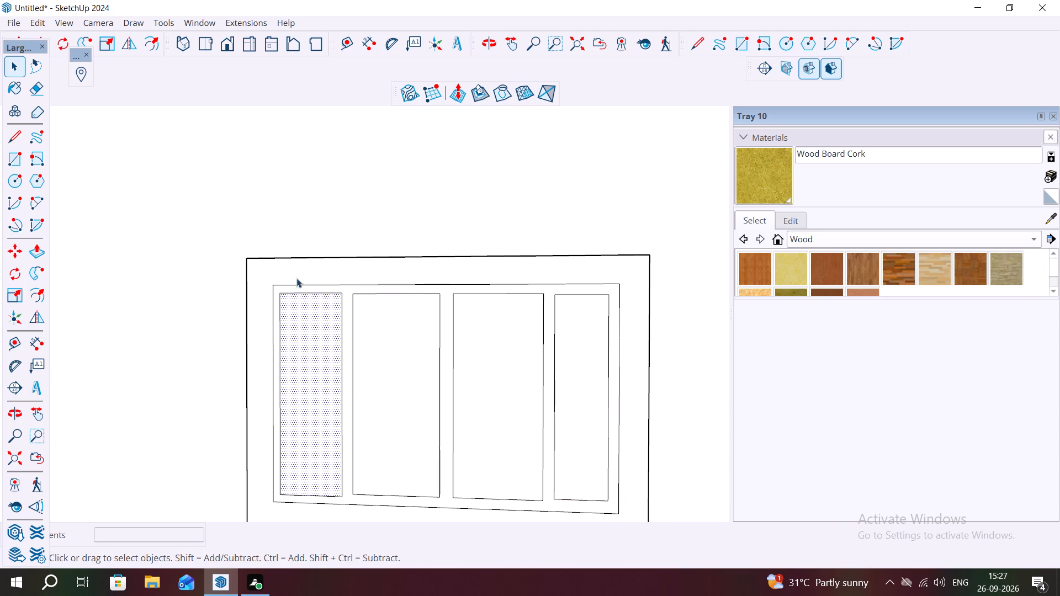
click(356, 275)
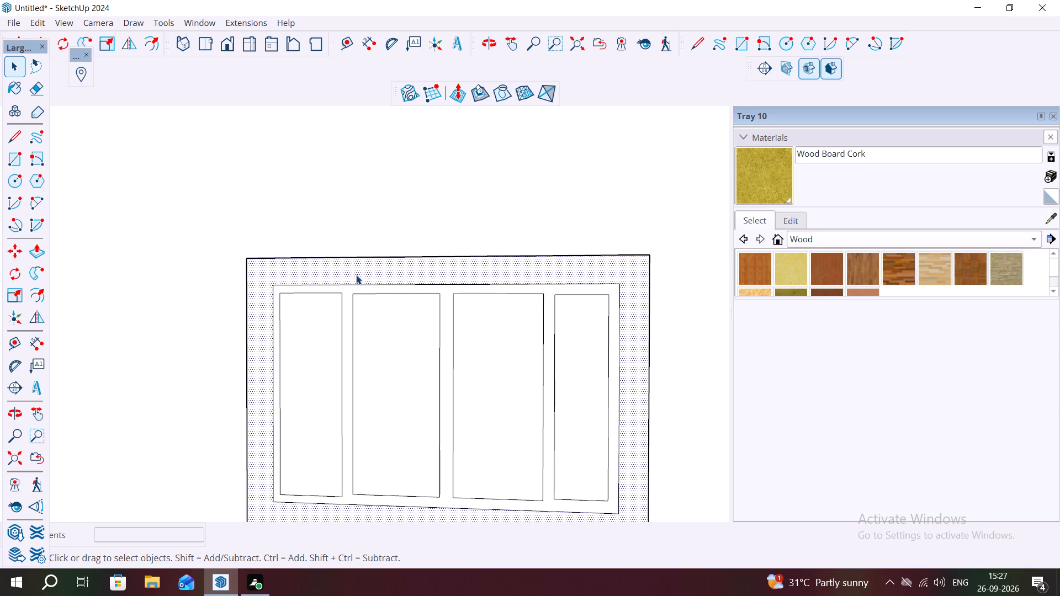
key(p)
click(366, 261)
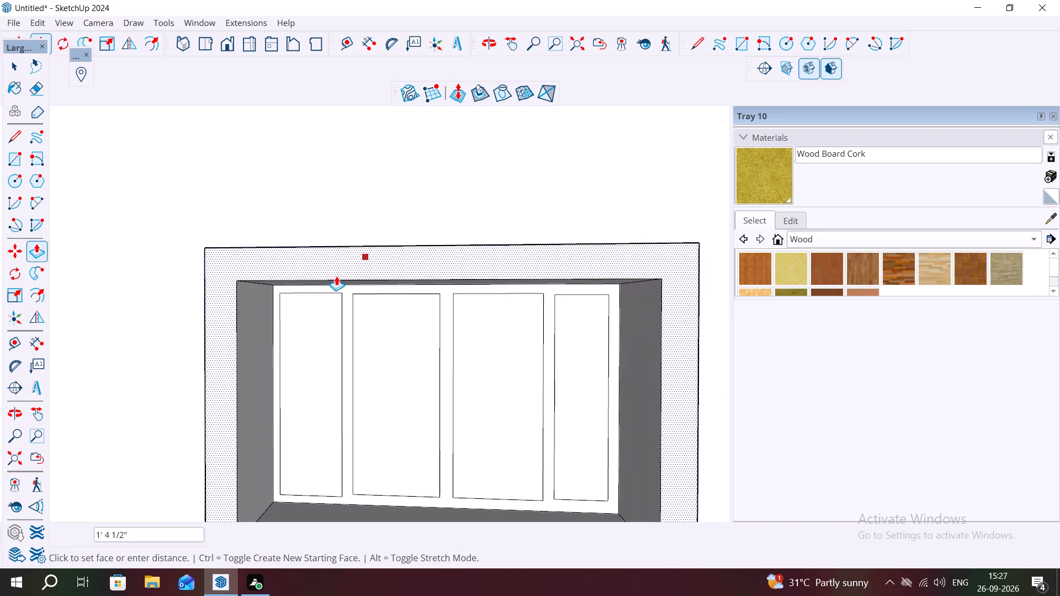
key(4)
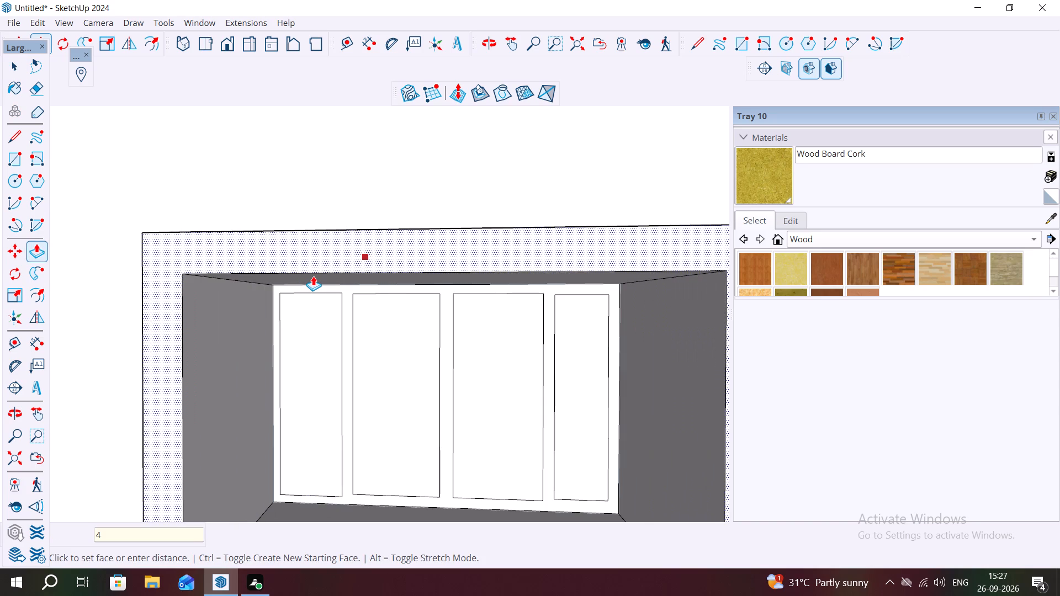
key(BackSpace)
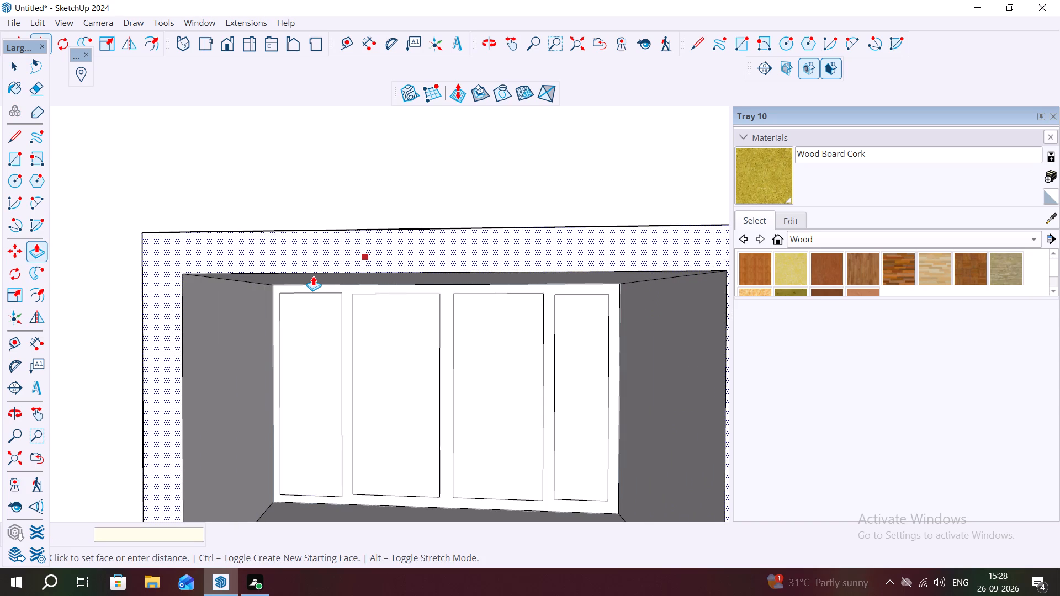
text(6")
key(Return)
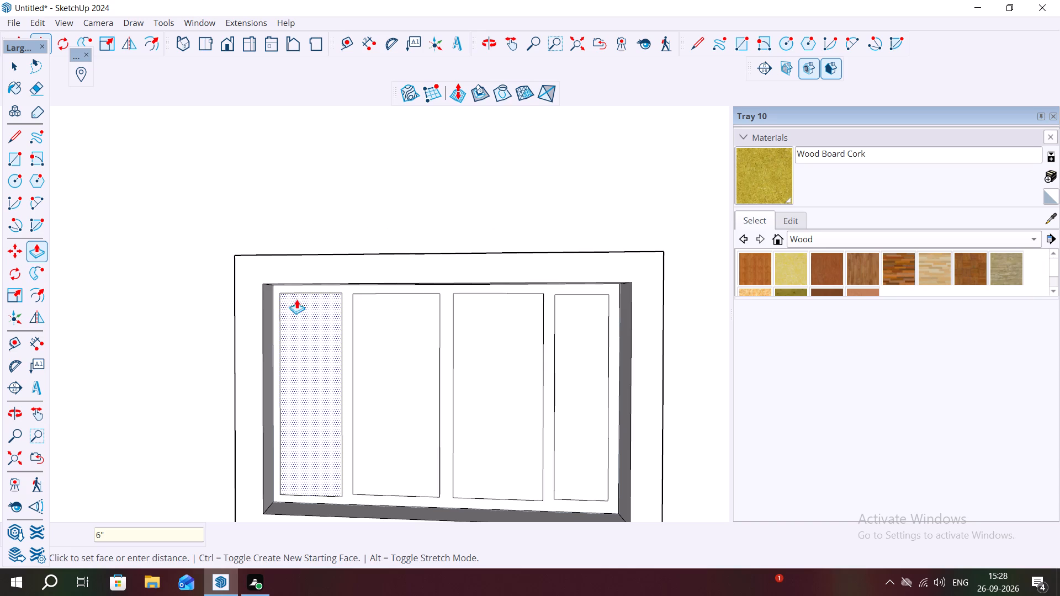
Pull the lower window's inner frame and mullion face outward by 4" around the four panes.
scroll(277, 300, up, 5)
click(274, 287)
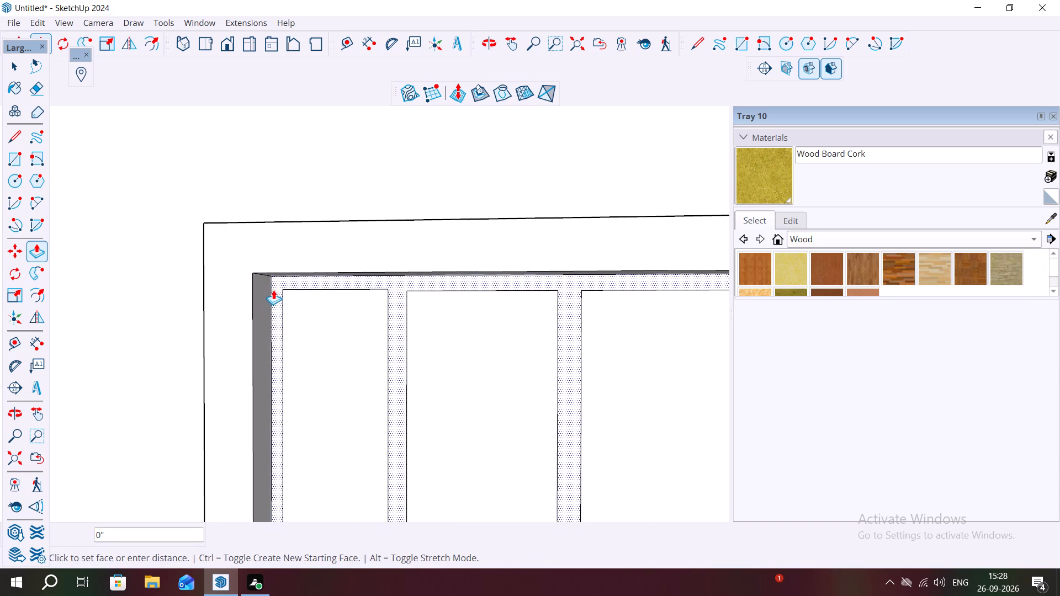
key(4)
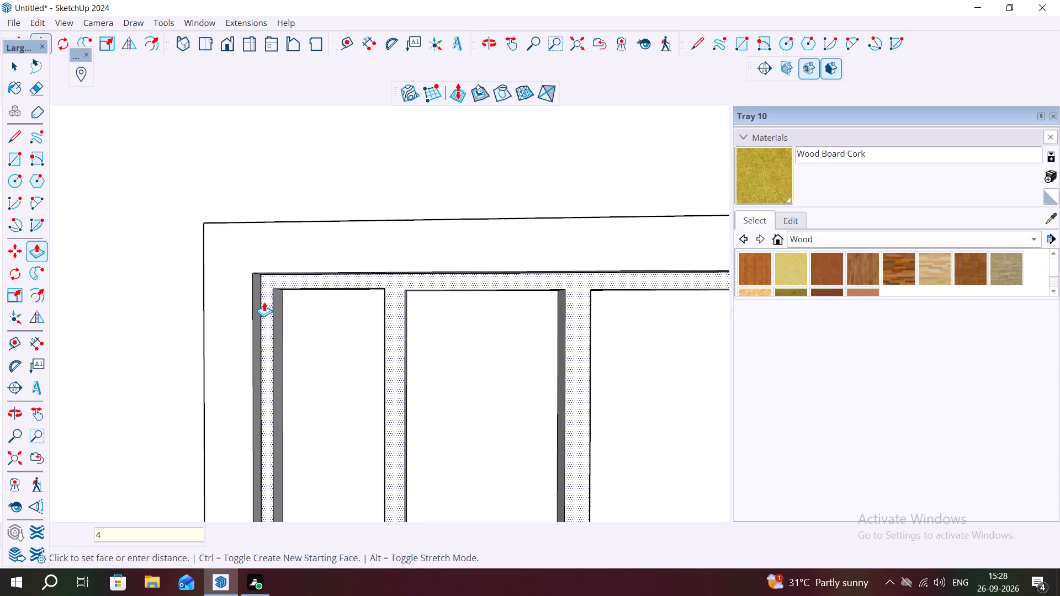
key(shift+quotedbl)
key(Return)
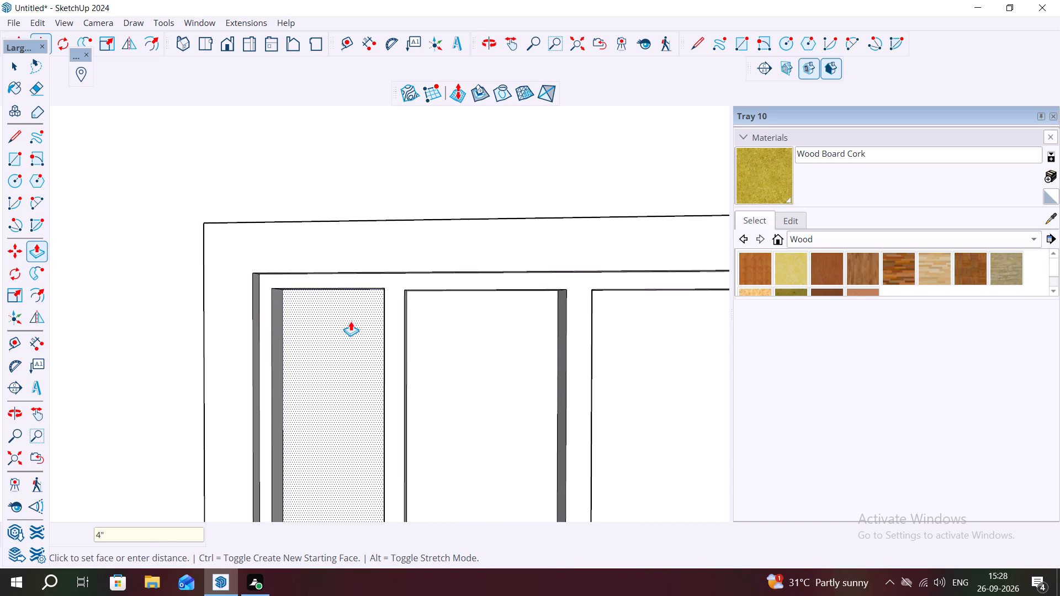
scroll(351, 322, down, 10)
key(Escape)
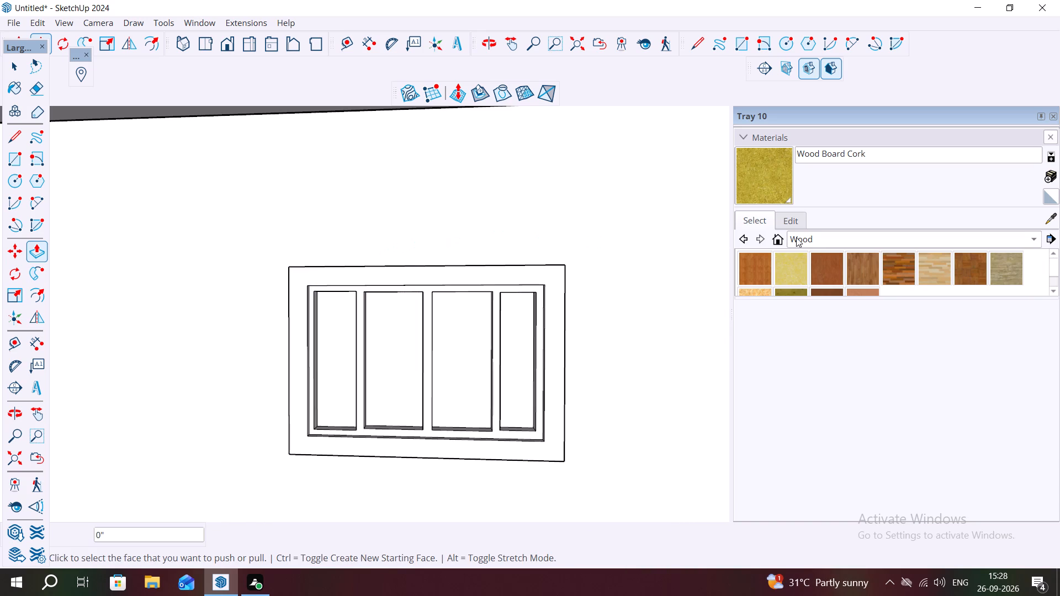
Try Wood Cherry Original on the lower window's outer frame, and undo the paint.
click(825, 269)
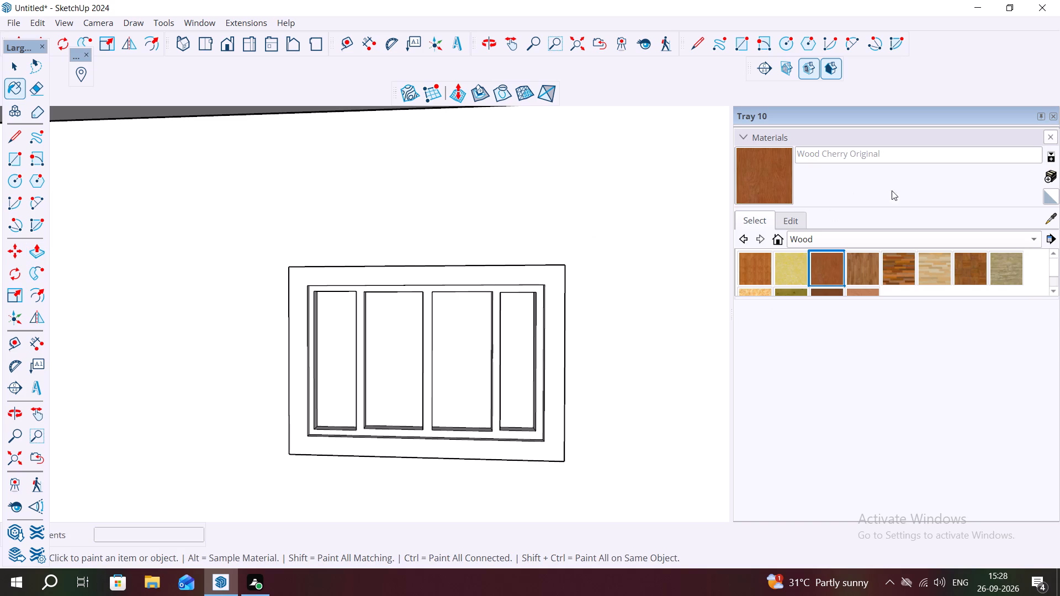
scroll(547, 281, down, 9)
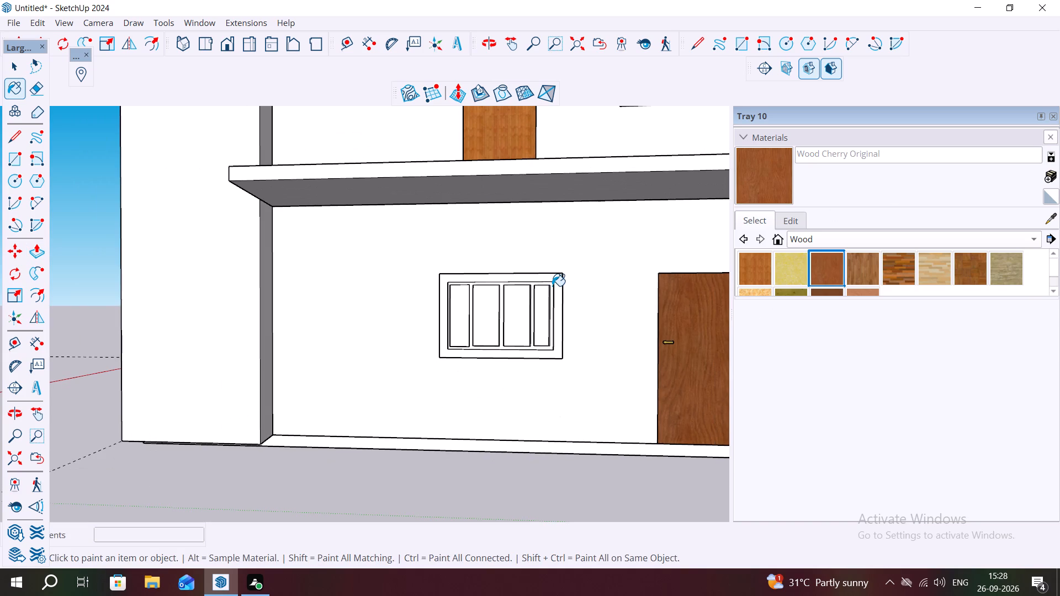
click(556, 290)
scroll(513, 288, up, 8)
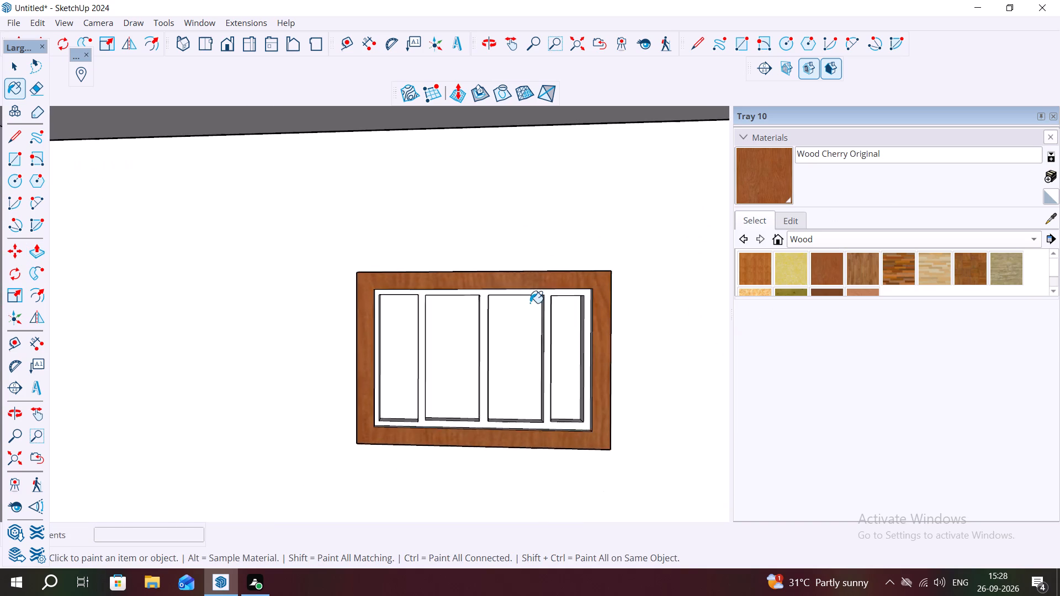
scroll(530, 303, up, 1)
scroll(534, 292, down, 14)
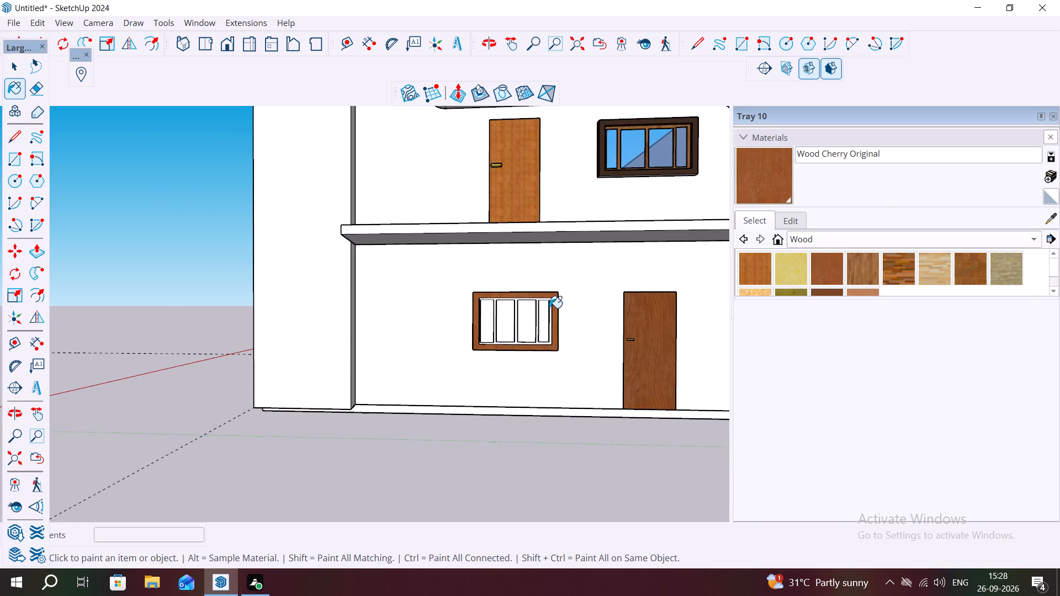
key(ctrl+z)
Repaint the upper-floor window's inner frame and mullions with Wood Cherry Original.
scroll(636, 134, up, 5)
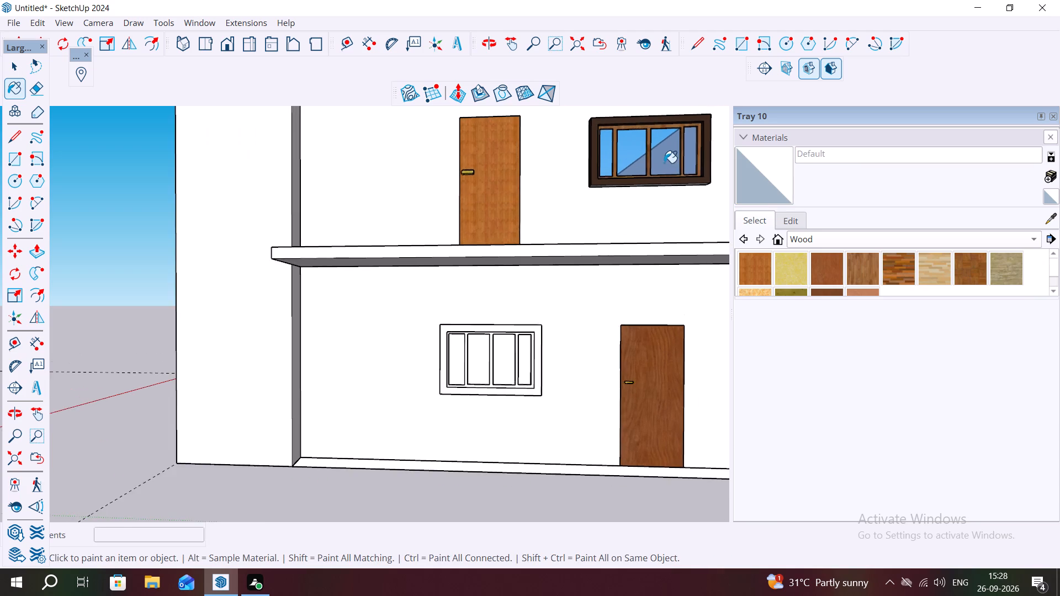
scroll(664, 163, up, 5)
click(639, 150)
scroll(625, 190, down, 5)
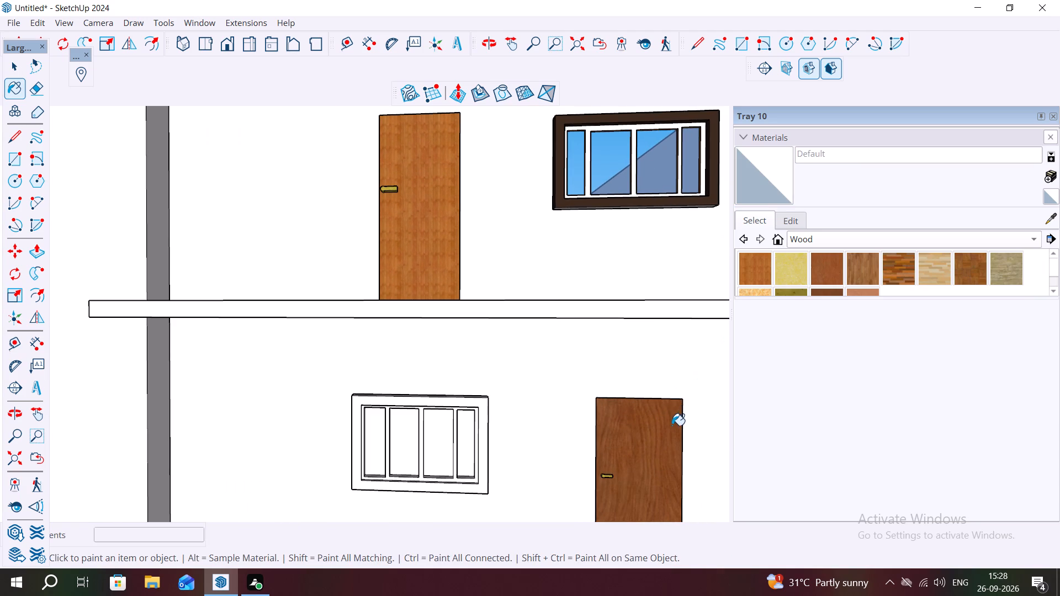
click(831, 261)
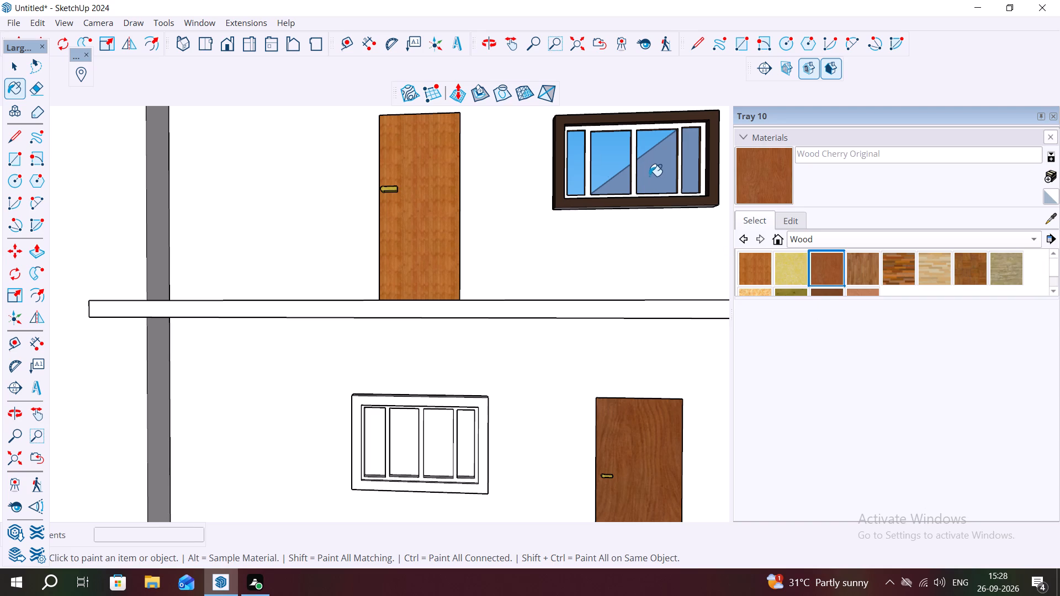
click(633, 178)
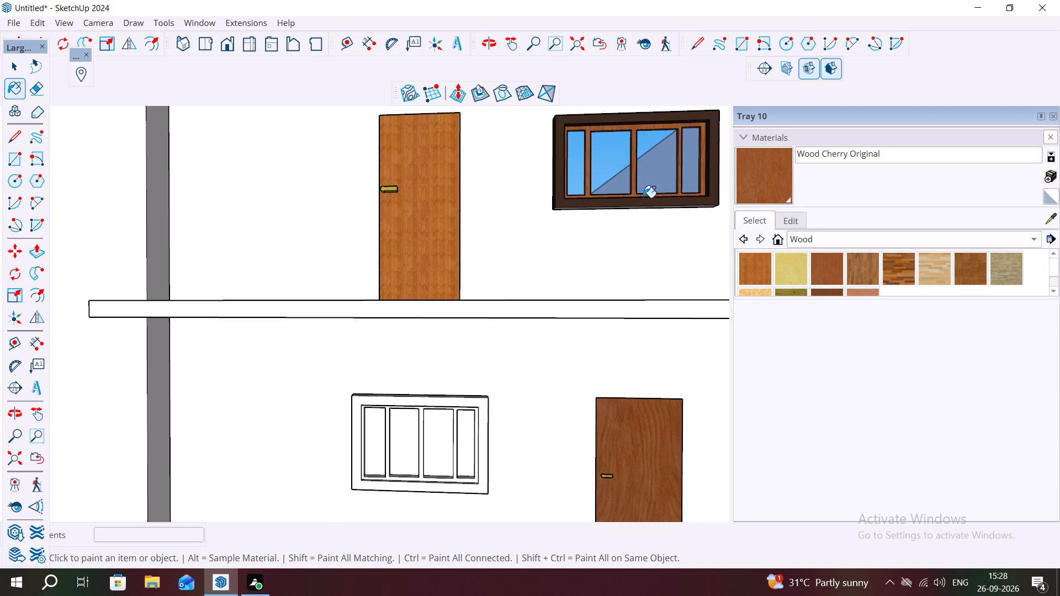
Sample Wood Bamboo from the upper-floor door and paint the lower window's inner frame and mullions with it.
scroll(629, 193, up, 6)
scroll(479, 240, down, 5)
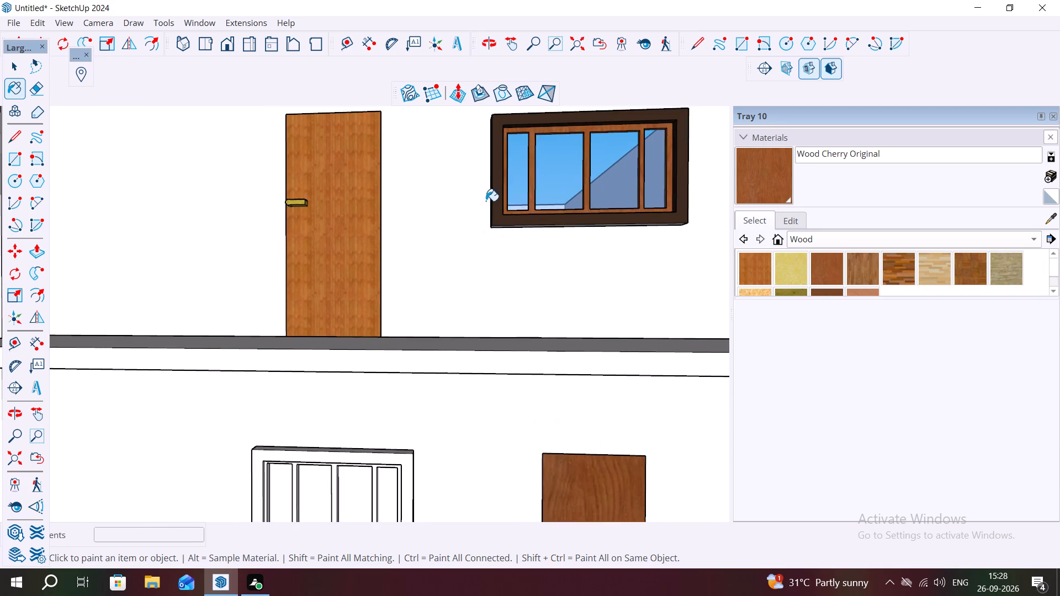
scroll(486, 201, down, 2)
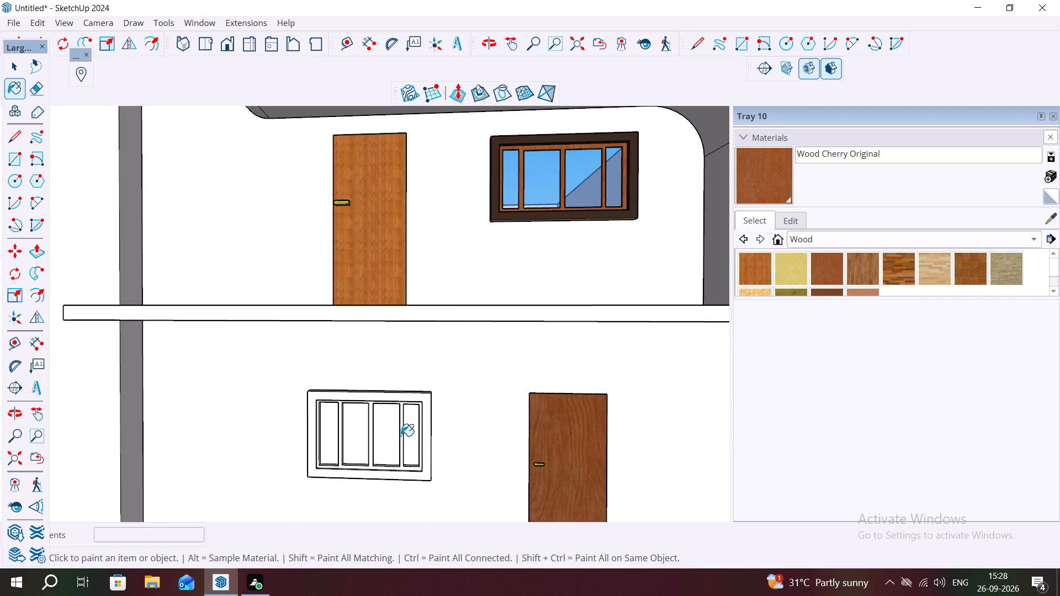
scroll(771, 256, up, 6)
scroll(774, 263, down, 2)
scroll(850, 263, up, 12)
click(1052, 213)
click(395, 227)
scroll(353, 401, up, 4)
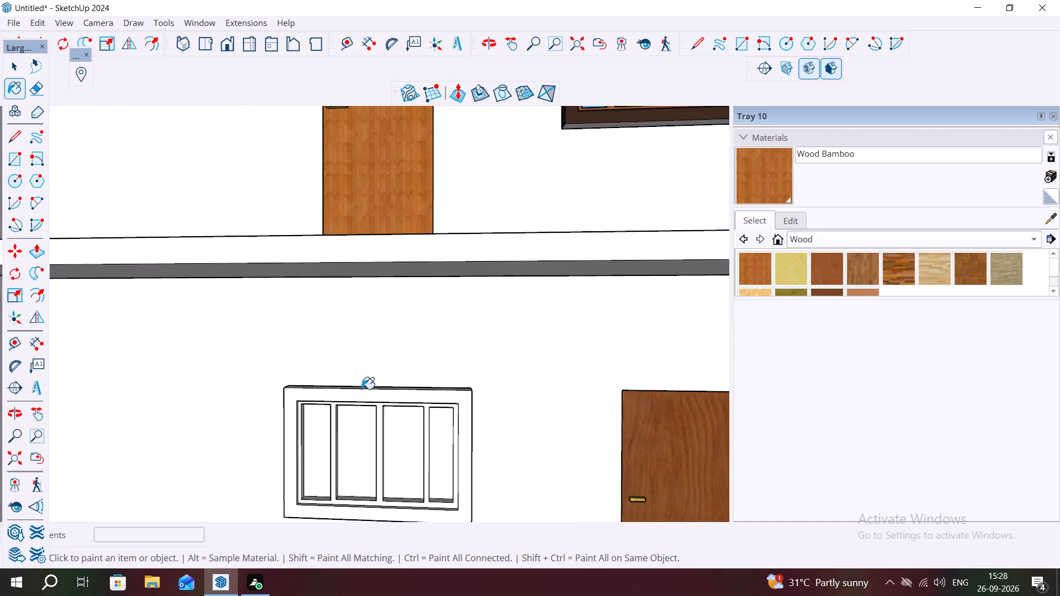
scroll(362, 389, up, 4)
click(386, 421)
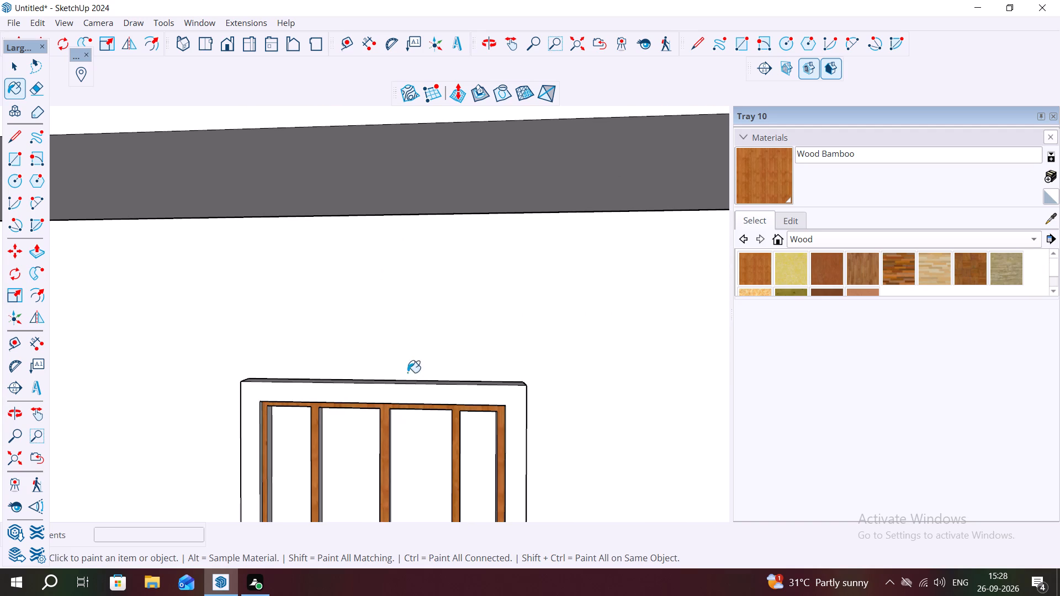
key(Escape)
key(Escape)
scroll(468, 308, down, 4)
key(space)
Sample Teddy_HairLight from the upper-floor window's outer frame and paint the front face of the lower window's outer frame with it.
scroll(521, 272, down, 3)
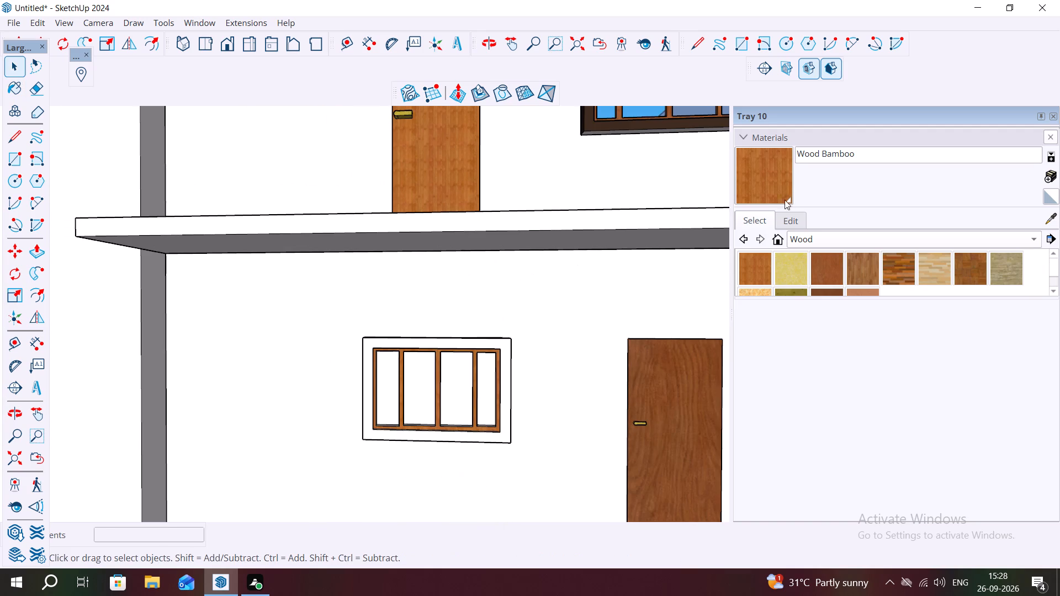
click(671, 123)
click(1051, 217)
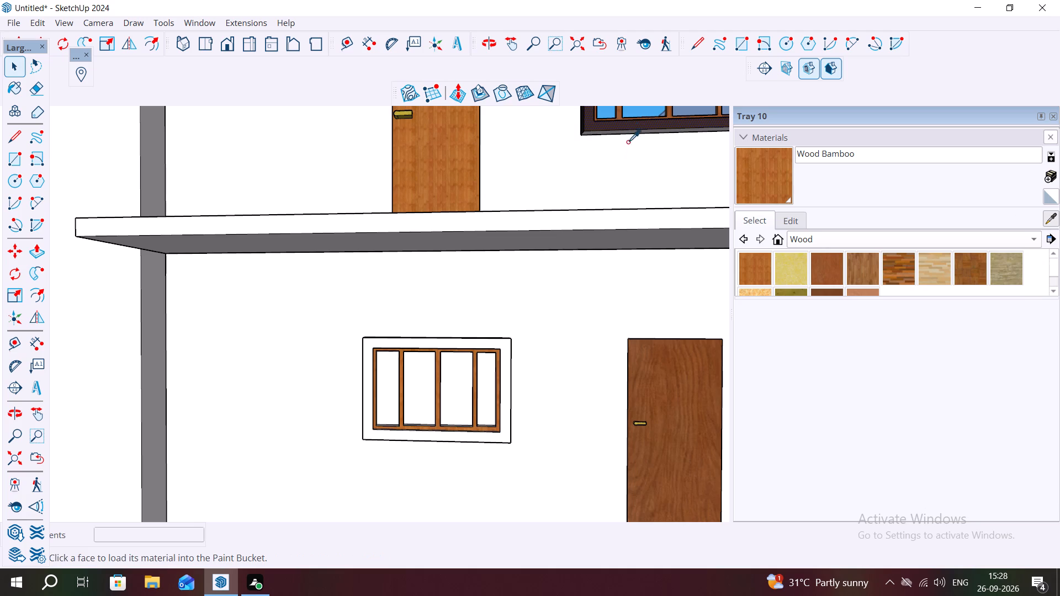
click(670, 122)
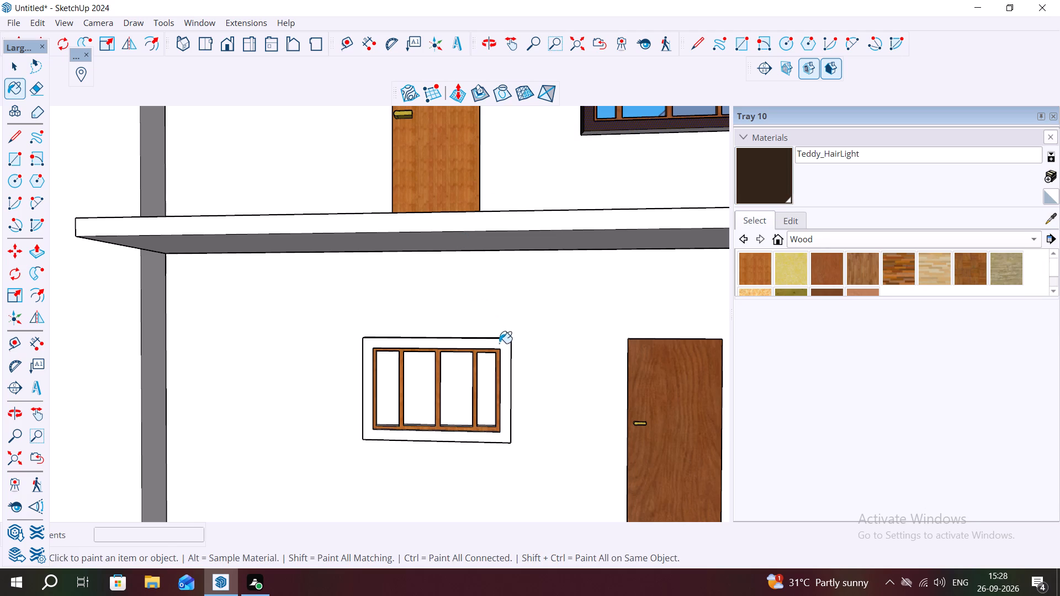
click(506, 353)
Paint the top, bottom and both side faces of the lower window's outer frame with Teddy_HairLight.
scroll(477, 322, up, 3)
middle_drag(478, 331, 519, 423)
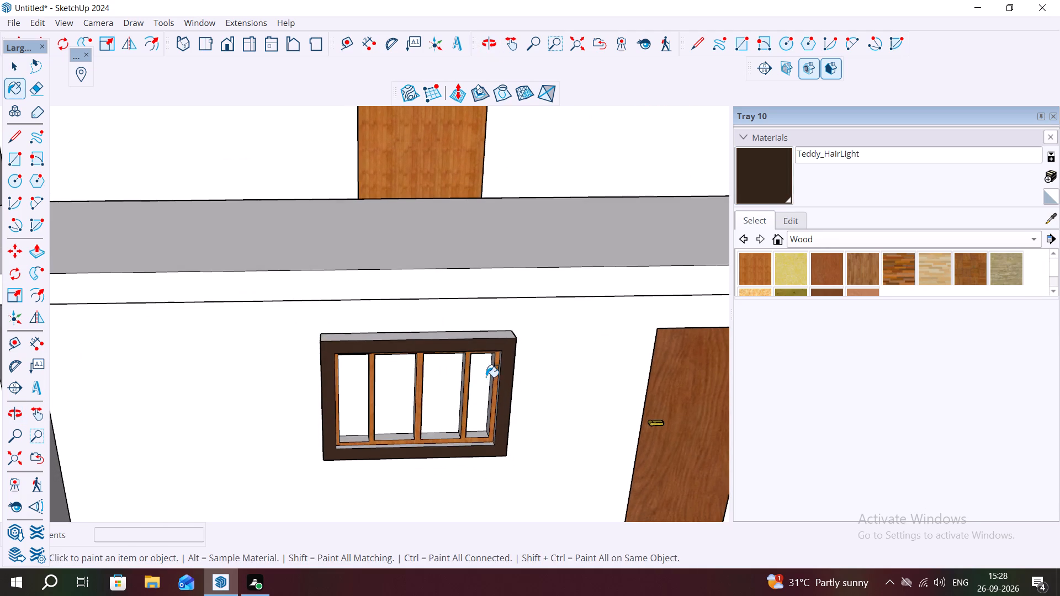
click(464, 336)
middle_drag(289, 361, 337, 368)
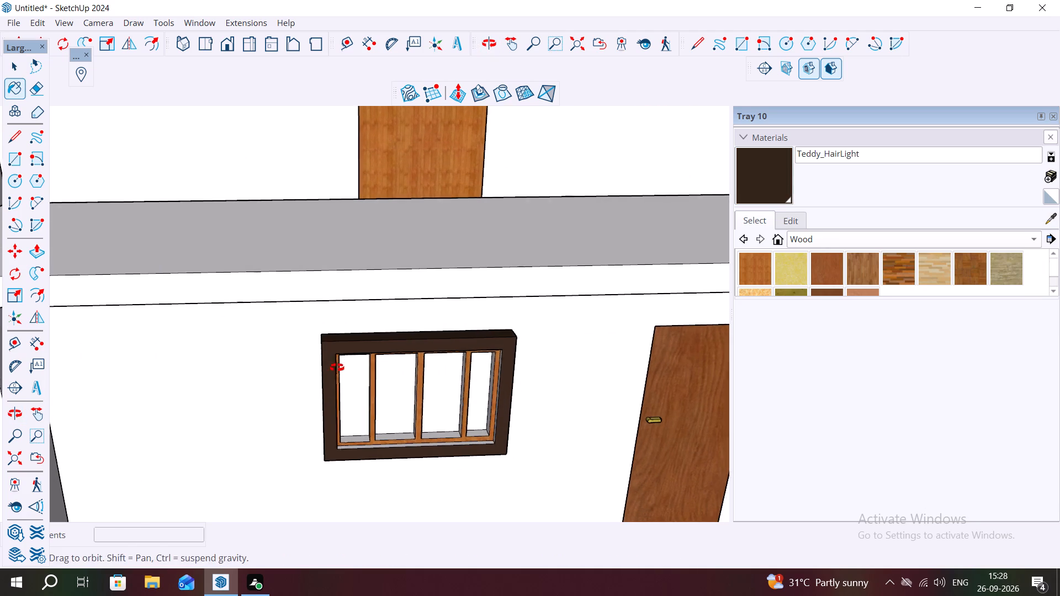
middle_drag(337, 368, 438, 358)
click(351, 380)
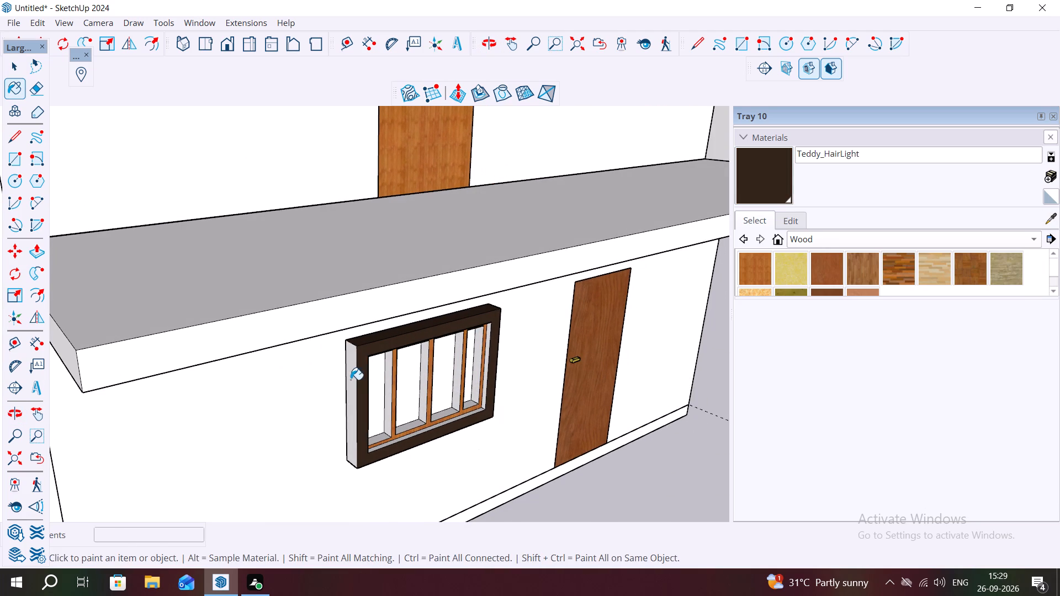
scroll(382, 380, down, 2)
middle_drag(489, 411, 354, 196)
middle_drag(404, 387, 363, 263)
click(451, 341)
middle_drag(508, 317, 431, 302)
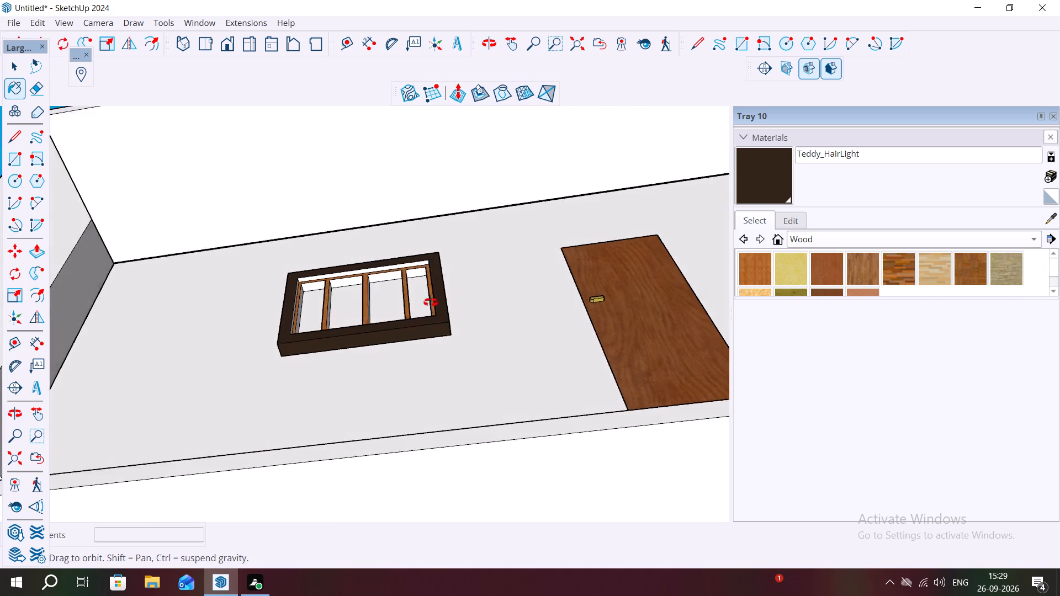
middle_drag(431, 302, 346, 268)
click(384, 256)
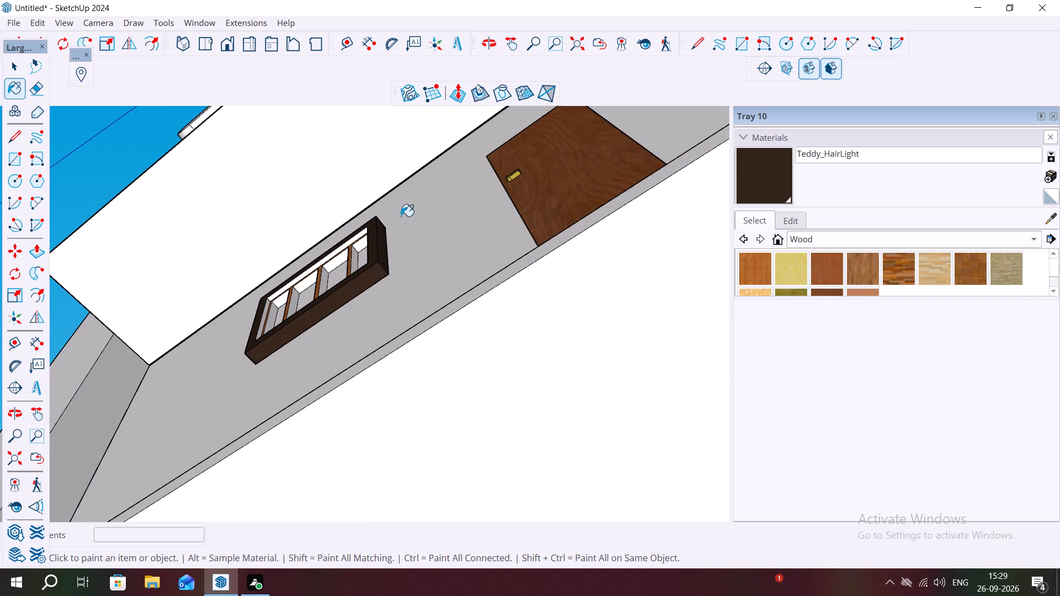
Examine the upper-floor window's frame, mullions and panes up close from several angles.
middle_drag(282, 107, 553, 471)
scroll(518, 341, down, 3)
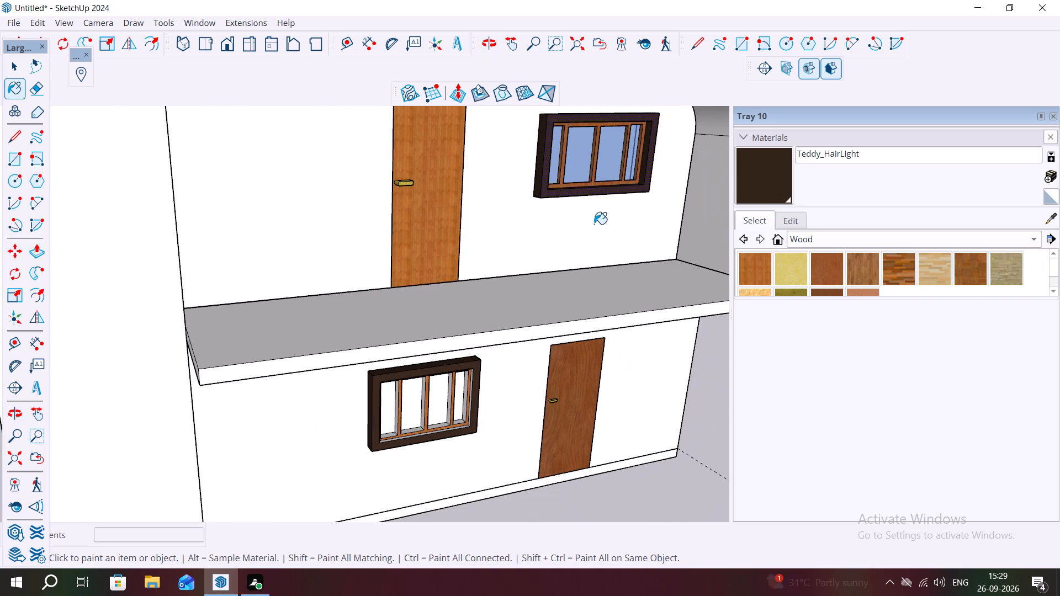
middle_drag(650, 167, 546, 162)
scroll(575, 194, up, 3)
key(Escape)
key(space)
scroll(573, 180, up, 1)
scroll(570, 193, down, 3)
middle_drag(570, 194, 536, 224)
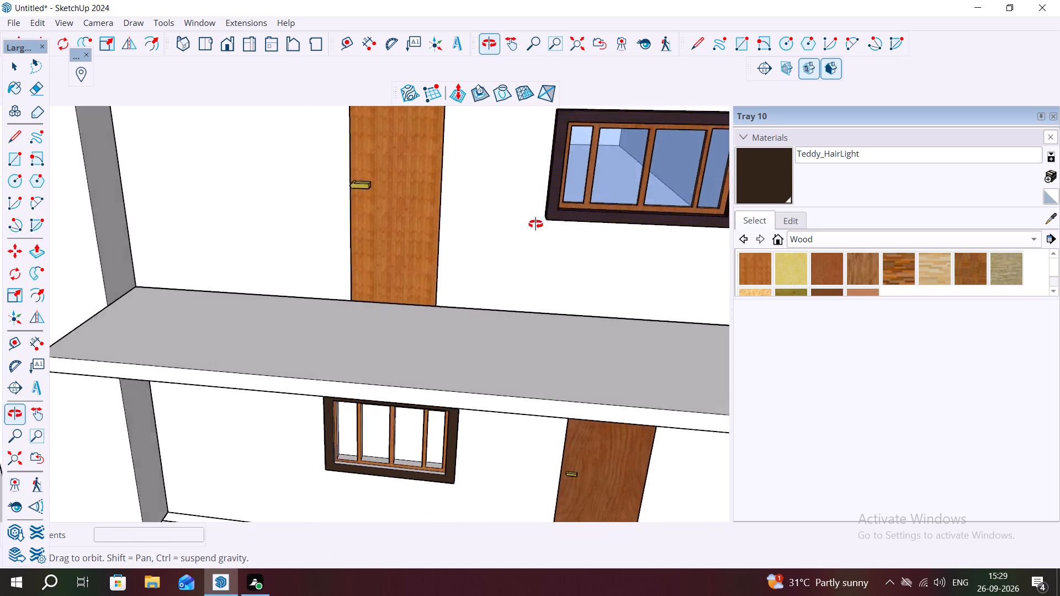
middle_drag(536, 224, 579, 219)
scroll(563, 155, up, 10)
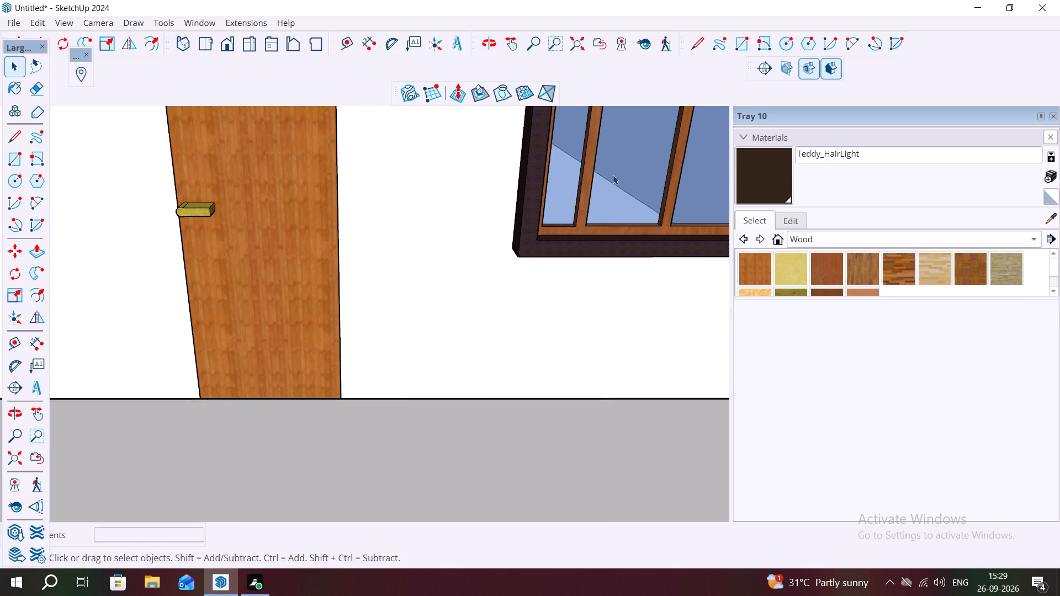
middle_drag(613, 174, 467, 177)
scroll(554, 209, up, 5)
middle_drag(612, 233, 611, 233)
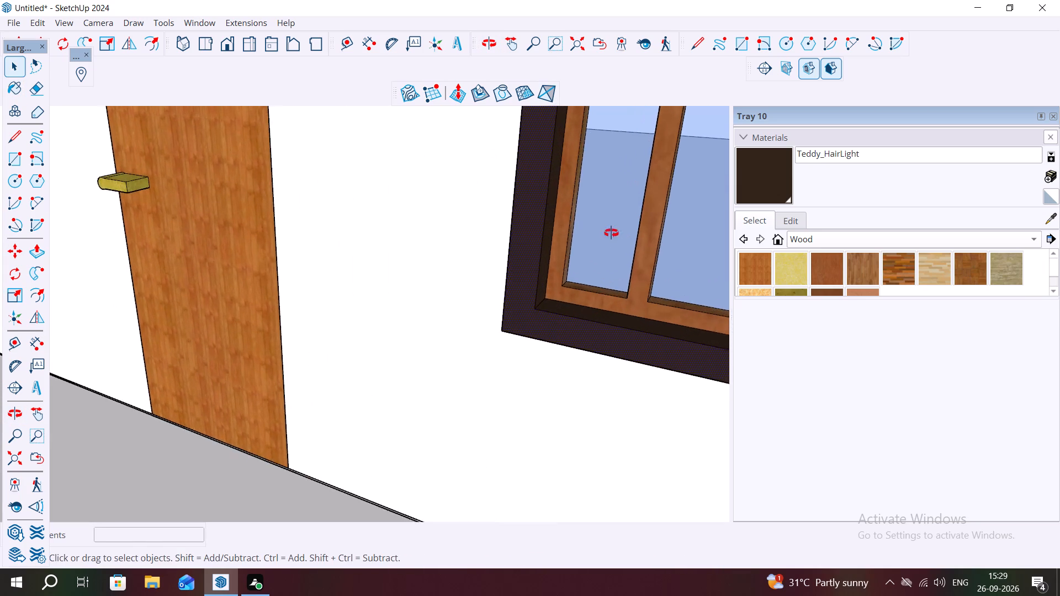
middle_drag(611, 233, 646, 334)
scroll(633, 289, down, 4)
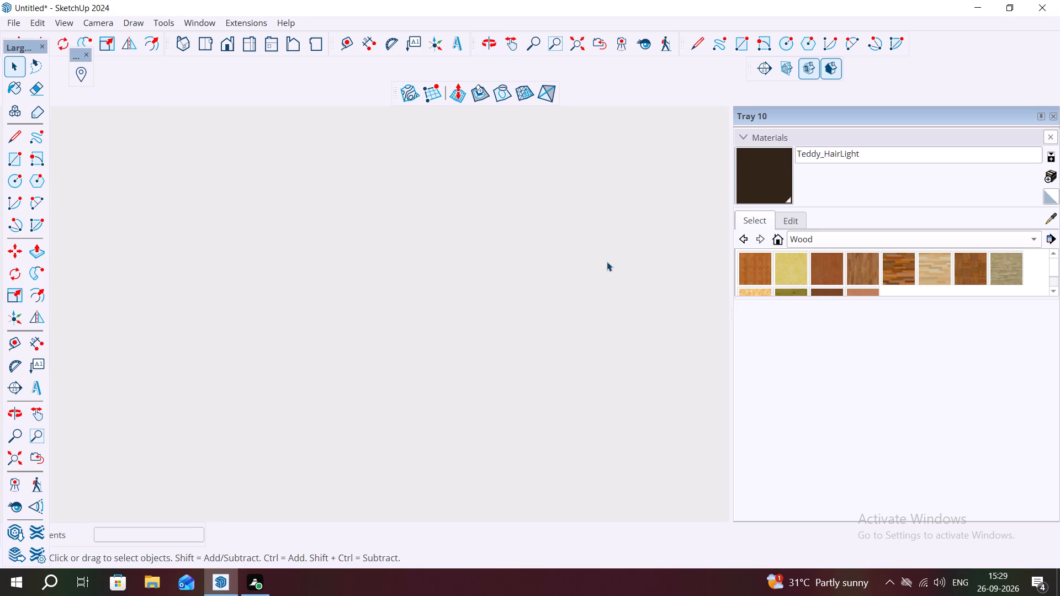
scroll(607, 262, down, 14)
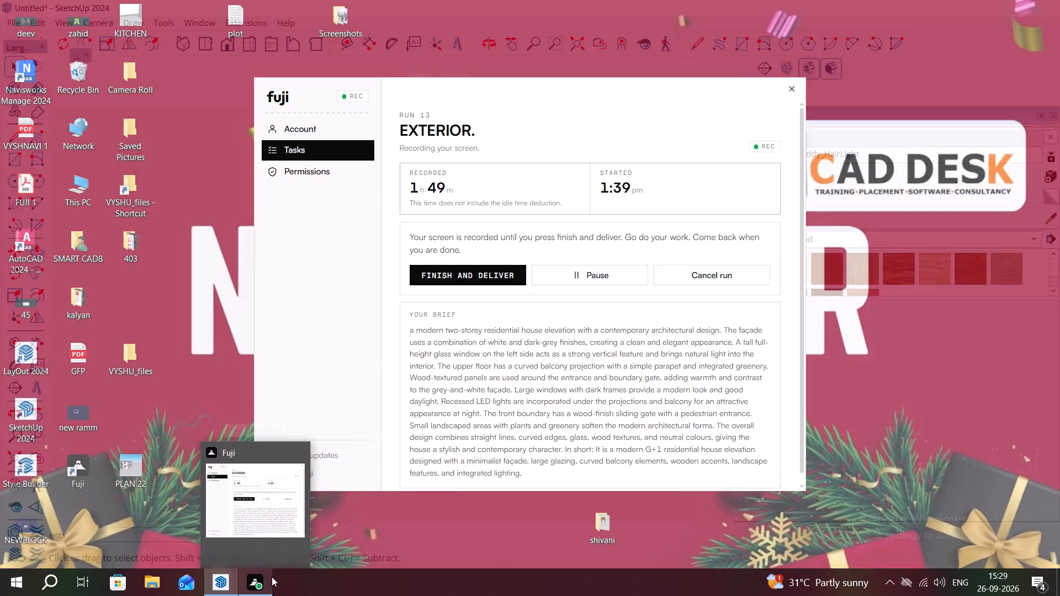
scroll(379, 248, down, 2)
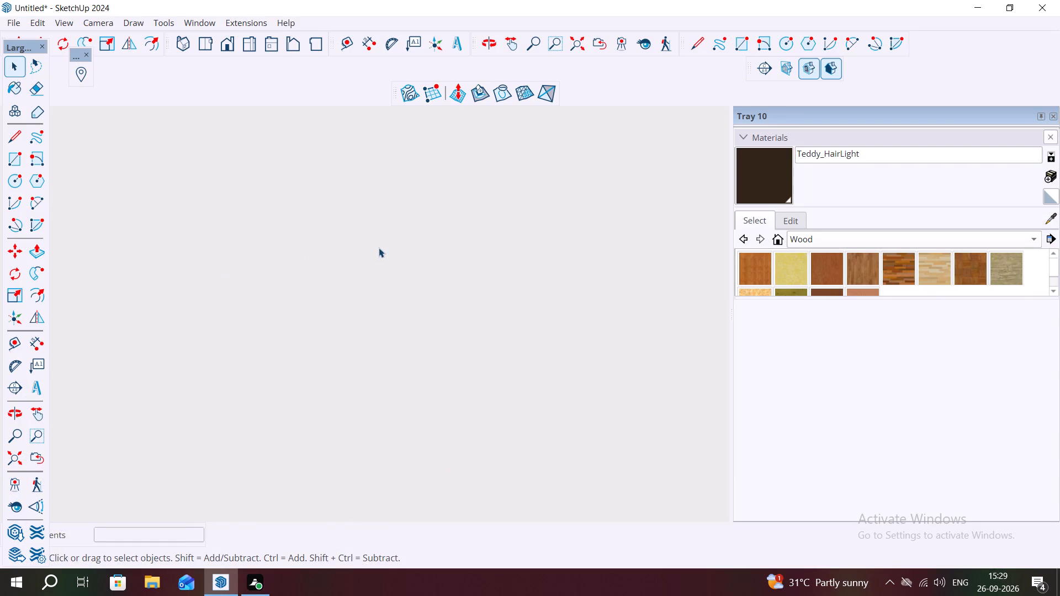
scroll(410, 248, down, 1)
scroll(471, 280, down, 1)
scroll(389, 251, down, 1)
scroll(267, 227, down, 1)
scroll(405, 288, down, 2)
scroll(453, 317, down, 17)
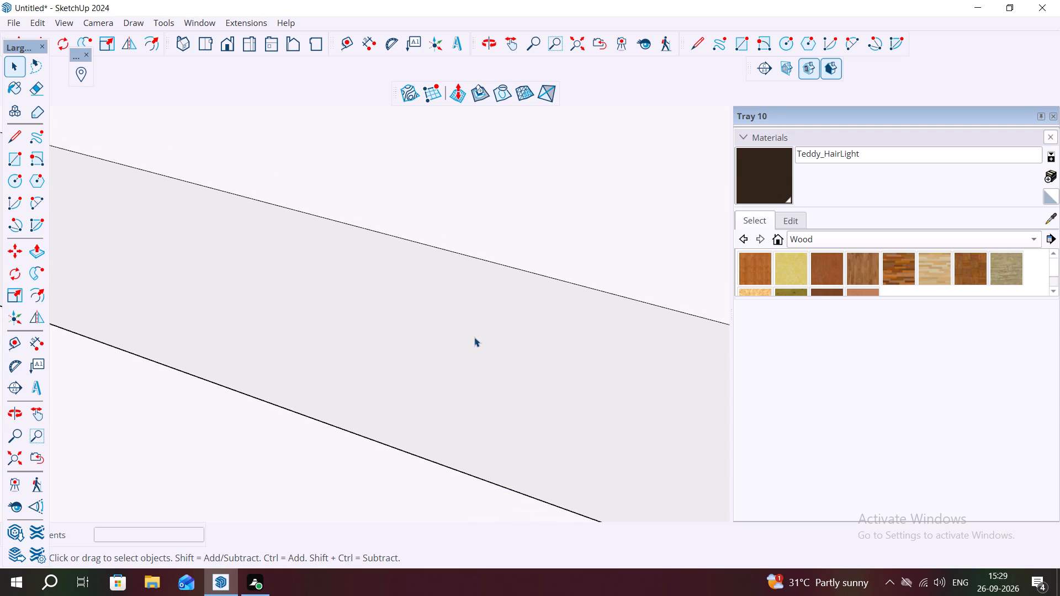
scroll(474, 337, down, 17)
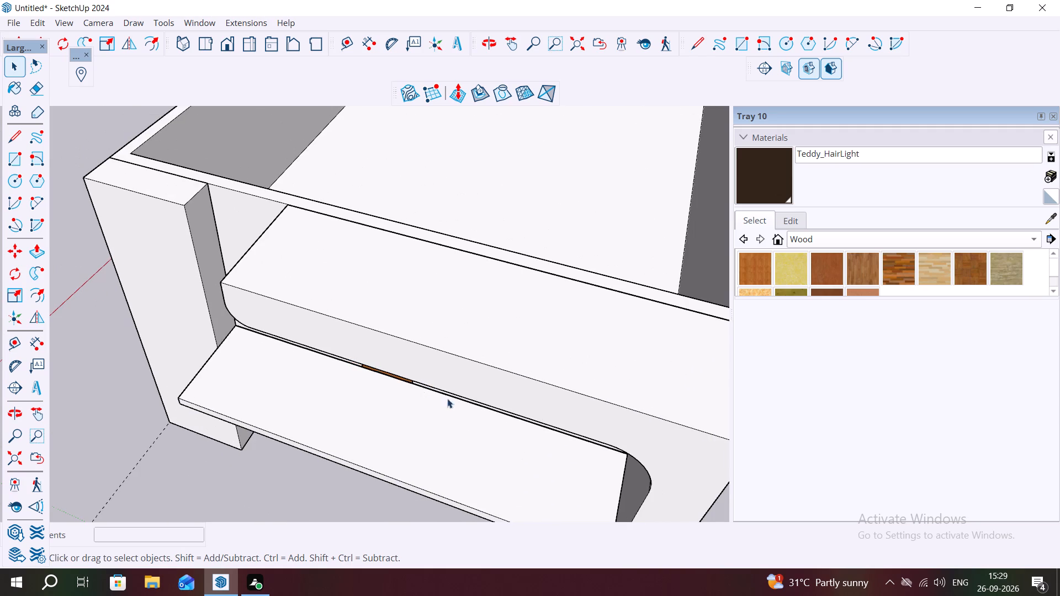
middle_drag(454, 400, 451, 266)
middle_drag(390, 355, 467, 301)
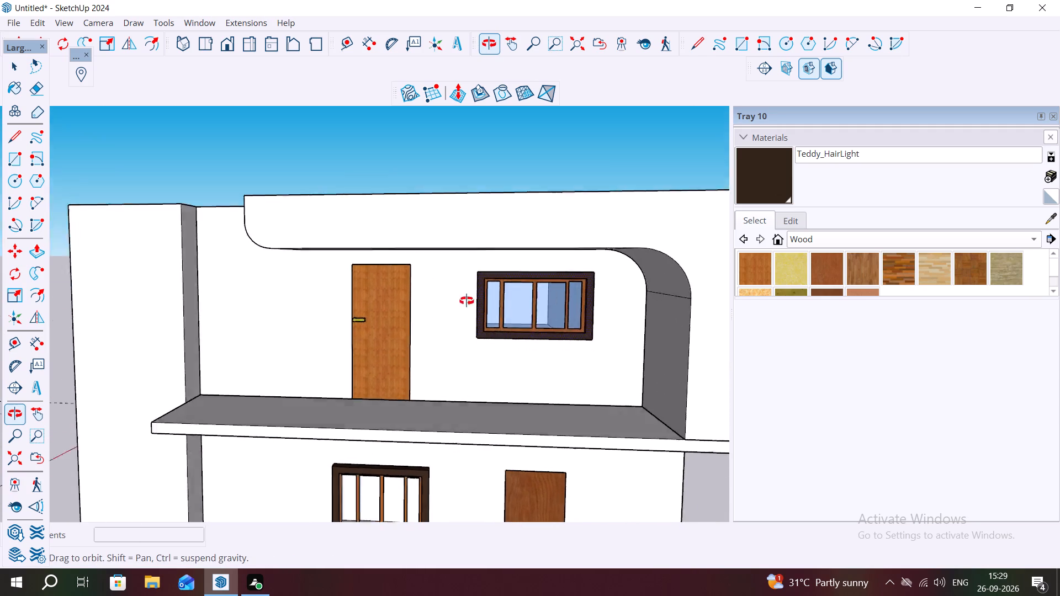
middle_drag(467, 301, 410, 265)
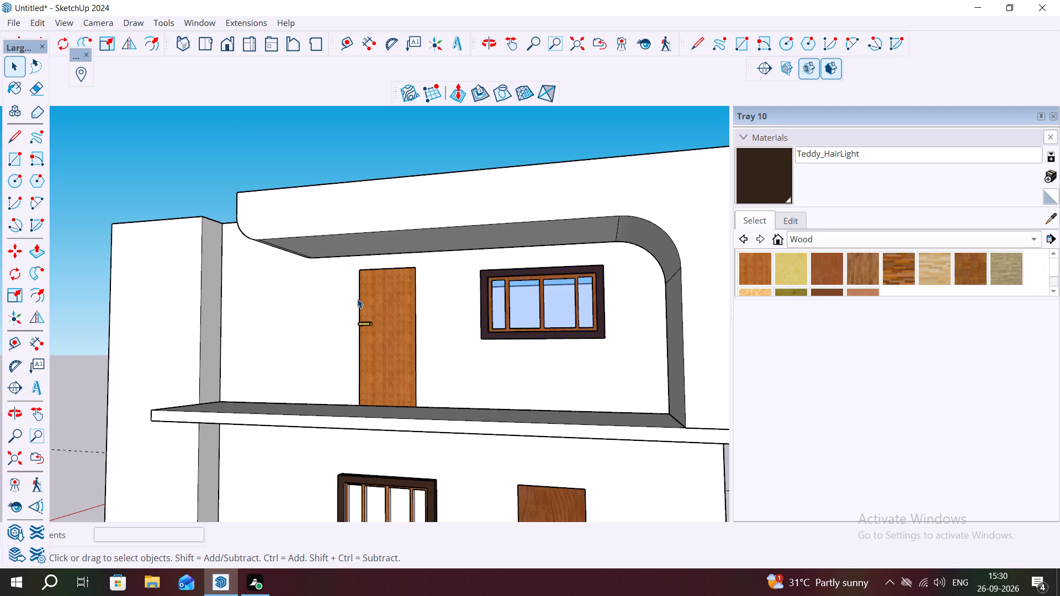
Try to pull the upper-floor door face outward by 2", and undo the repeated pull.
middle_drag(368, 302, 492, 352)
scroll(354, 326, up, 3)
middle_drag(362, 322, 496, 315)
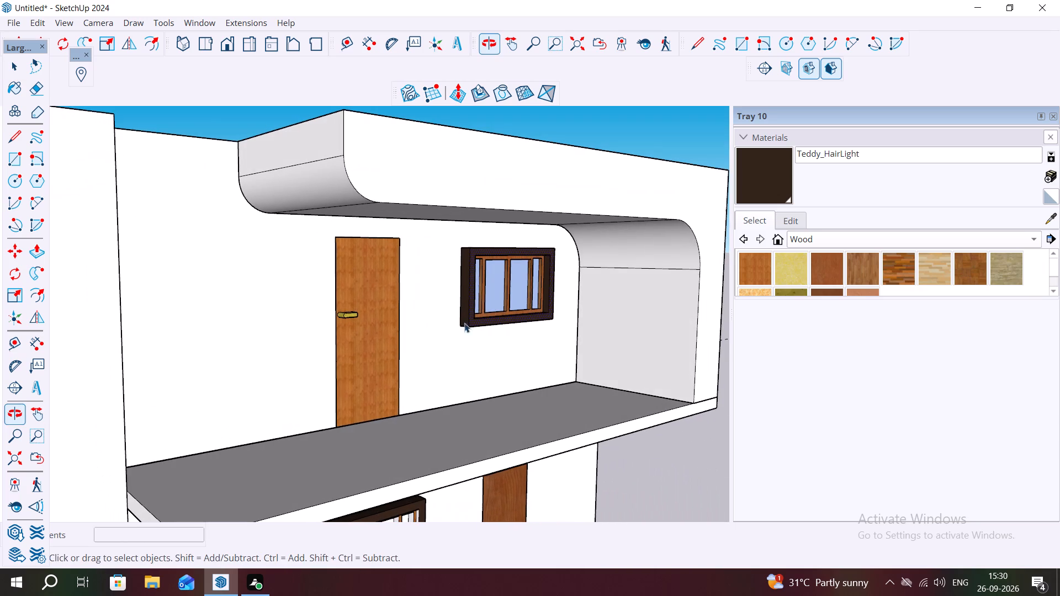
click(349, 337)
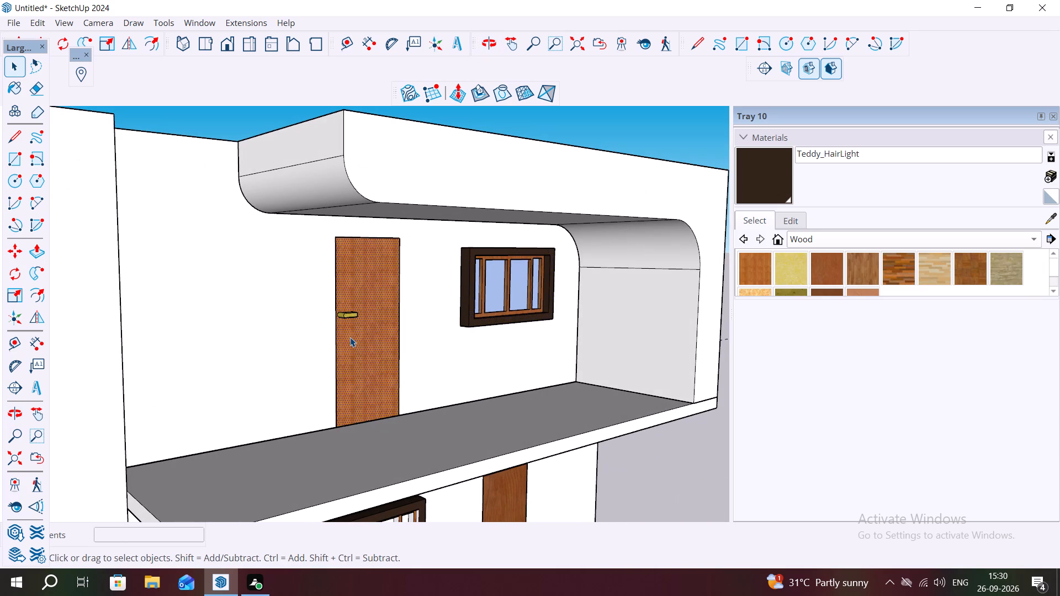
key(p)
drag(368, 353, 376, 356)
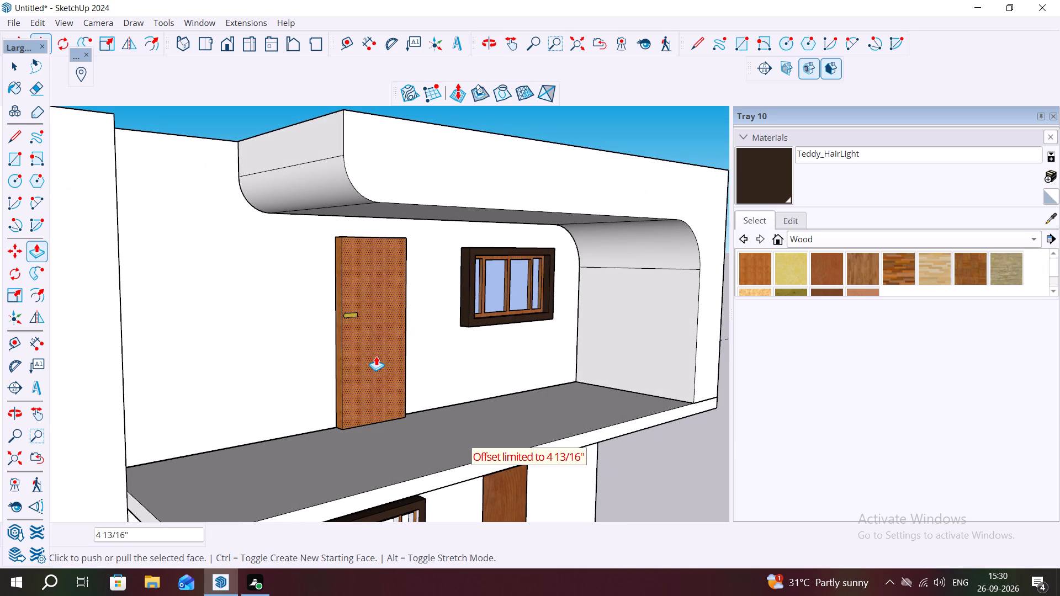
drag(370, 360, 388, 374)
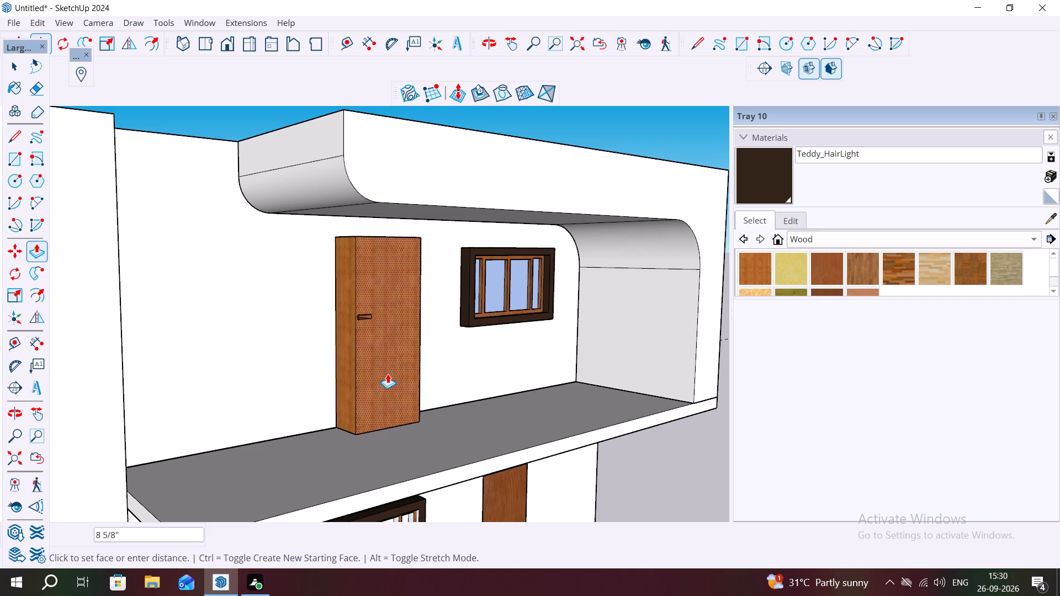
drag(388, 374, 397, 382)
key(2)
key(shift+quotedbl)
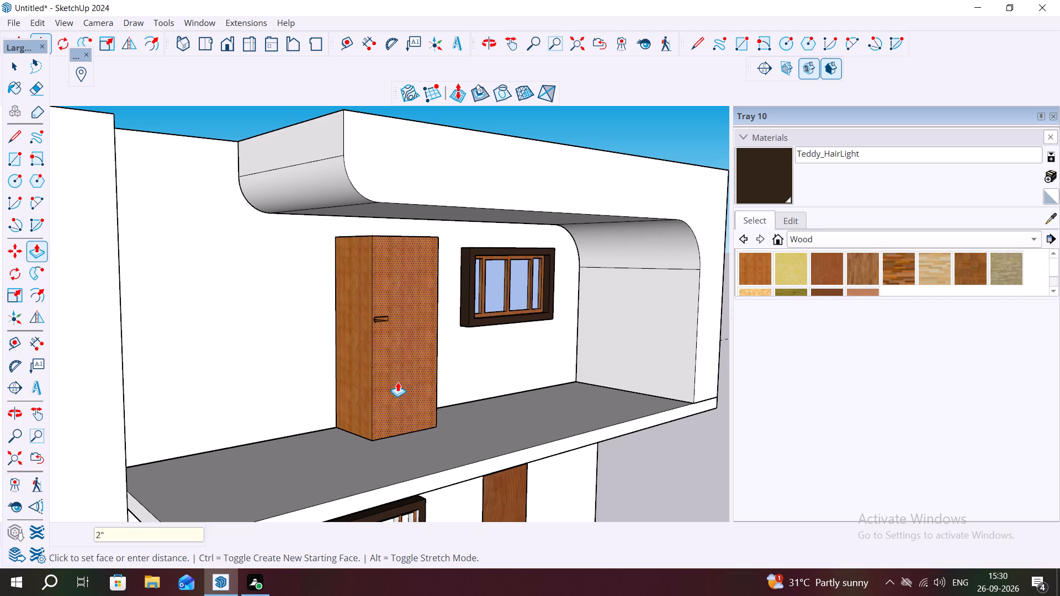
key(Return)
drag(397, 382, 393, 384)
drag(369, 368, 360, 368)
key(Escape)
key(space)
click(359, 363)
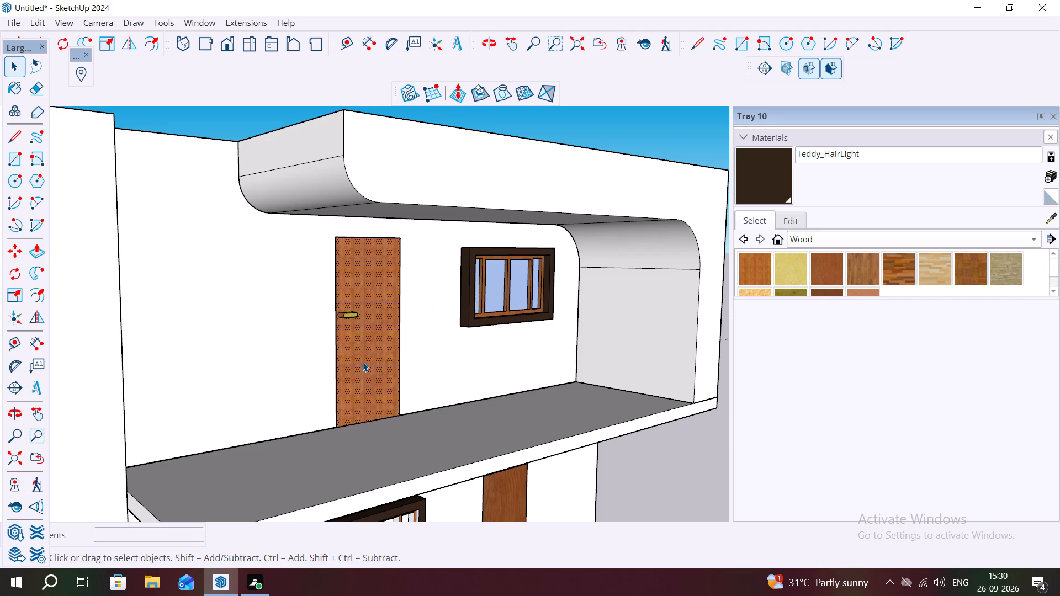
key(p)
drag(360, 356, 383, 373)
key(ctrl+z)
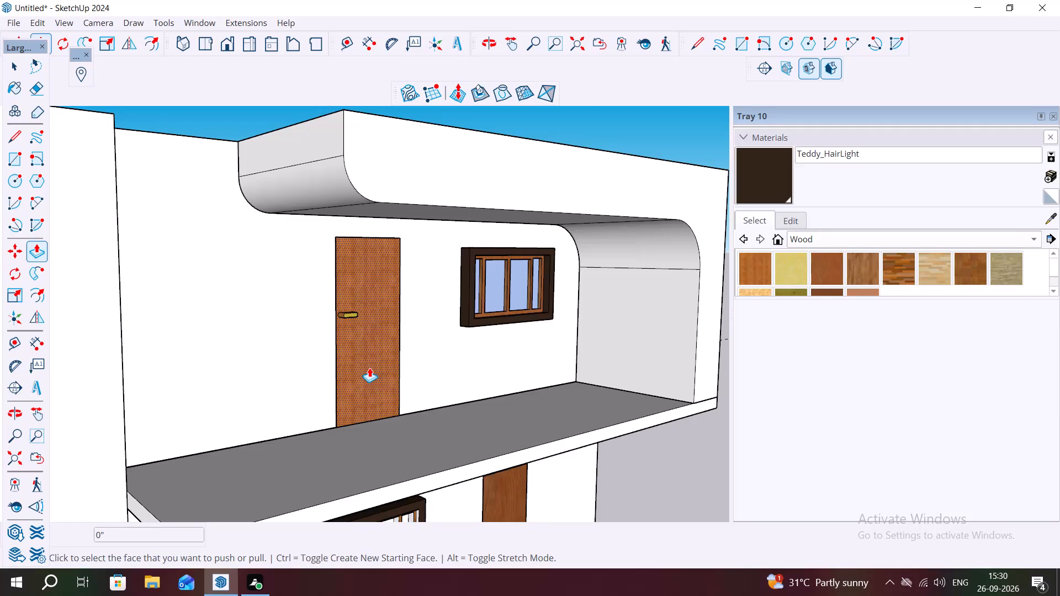
Pull the upper-floor door face outward by 2".
drag(369, 367, 387, 382)
key(2)
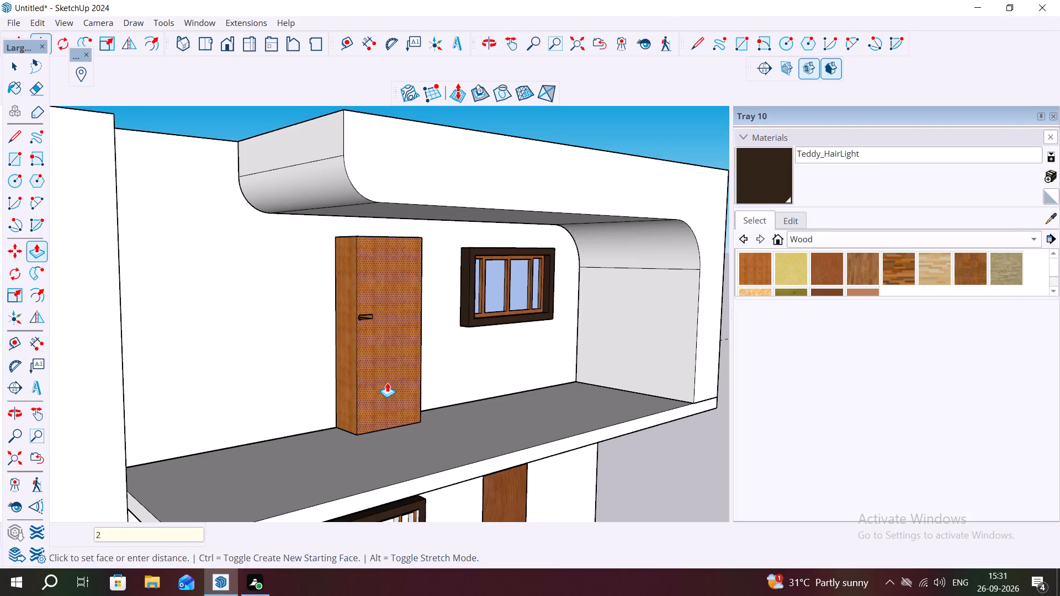
drag(387, 382, 387, 384)
key(shift+quotedbl)
key(Return)
Repeat the same 2" outward pull on the ground-floor door face.
middle_drag(474, 415, 450, 377)
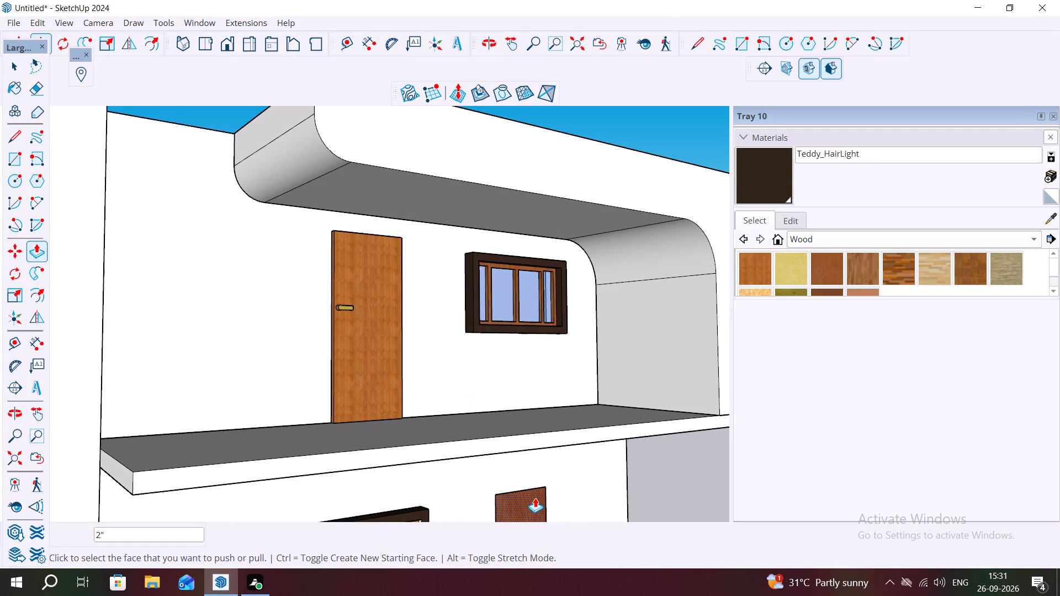
double_click(535, 498)
scroll(512, 412, down, 5)
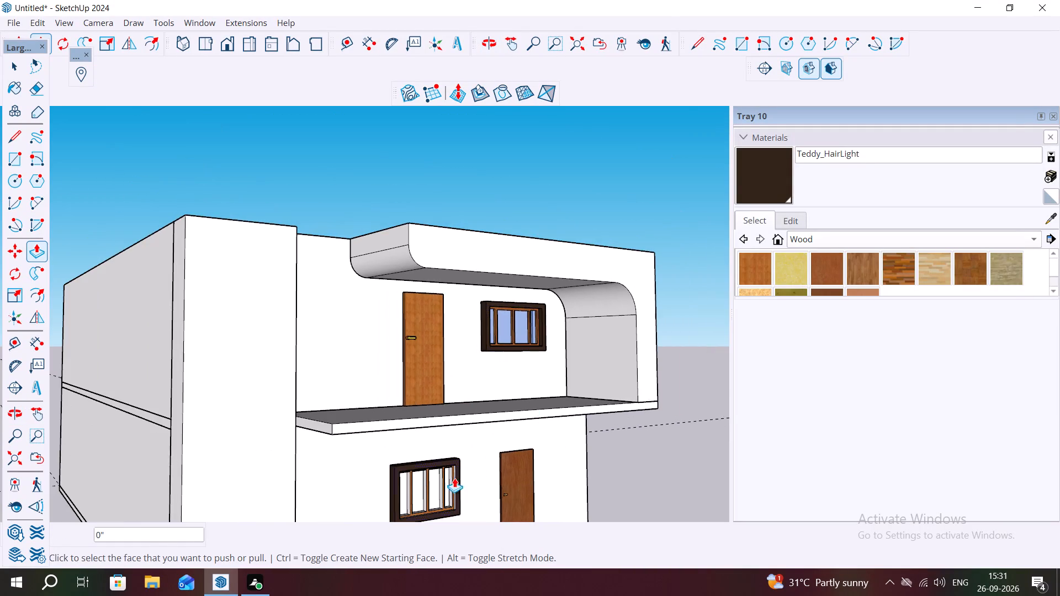
scroll(425, 477, up, 4)
middle_drag(432, 488, 502, 477)
key(Escape)
scroll(475, 467, up, 3)
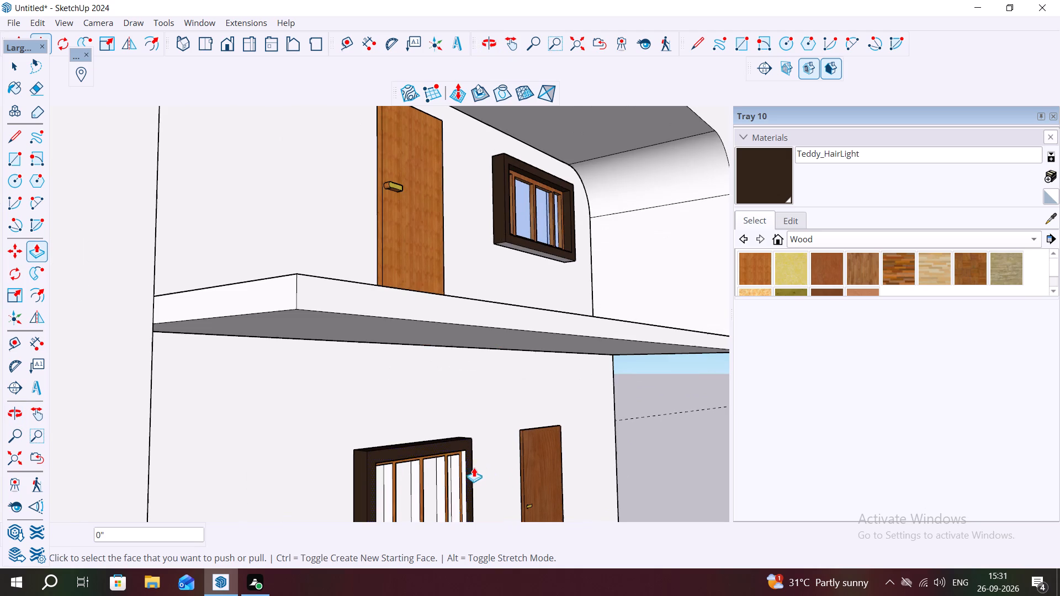
key(space)
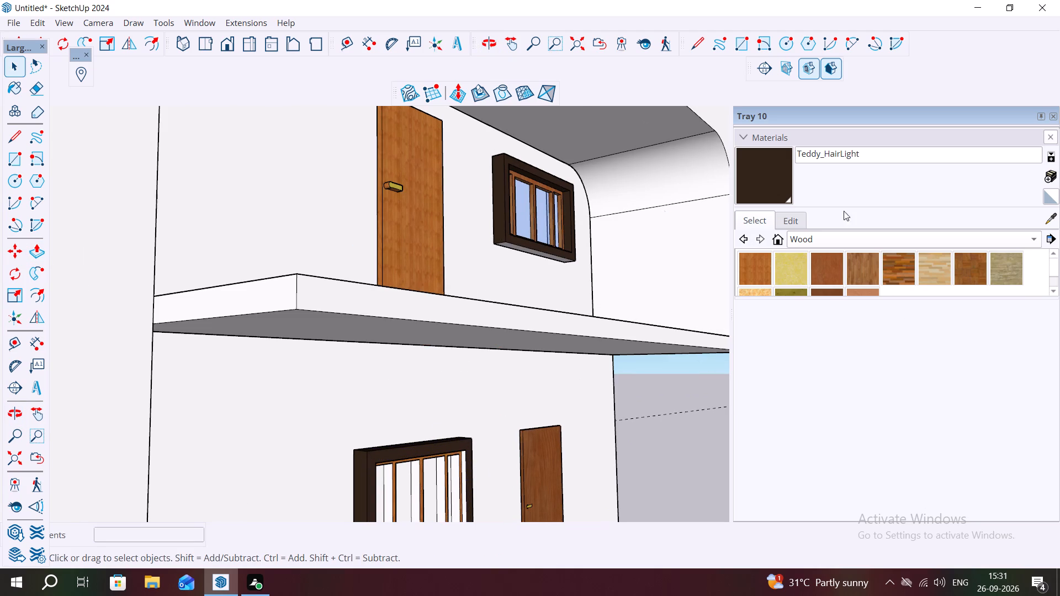
Sample Wood Bamboo from the upper-floor door and paint it on the mullion and frame sides facing one way in the ground-floor window.
click(1050, 219)
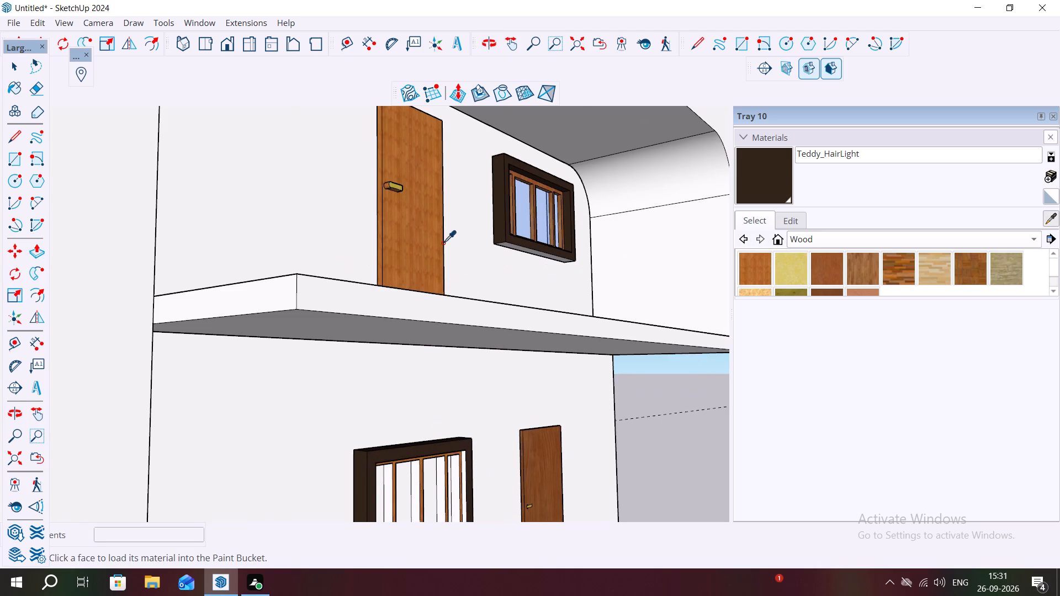
click(399, 250)
scroll(439, 486, up, 7)
scroll(397, 469, up, 1)
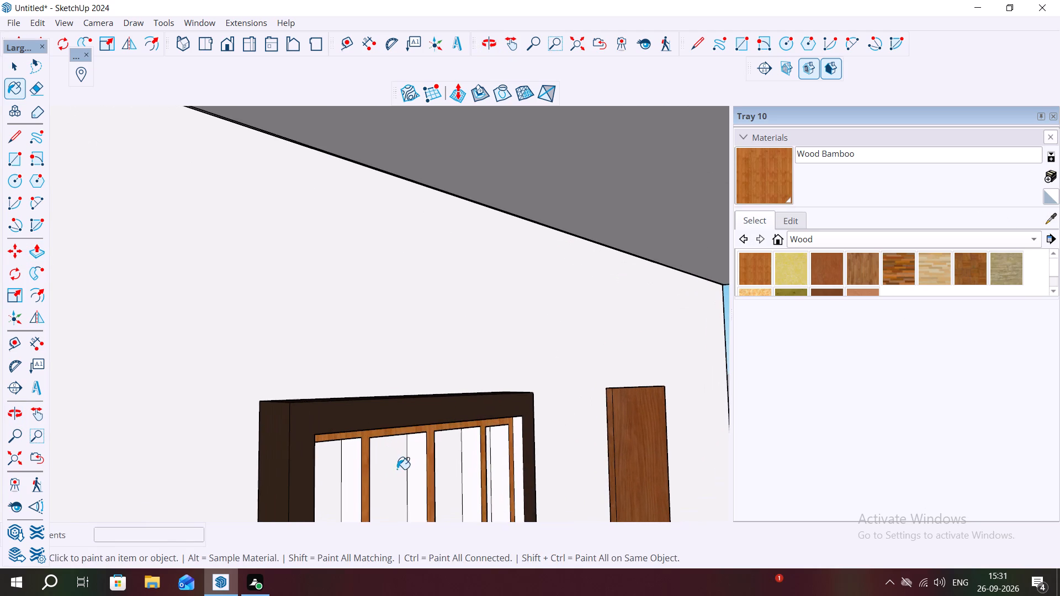
click(411, 464)
click(356, 477)
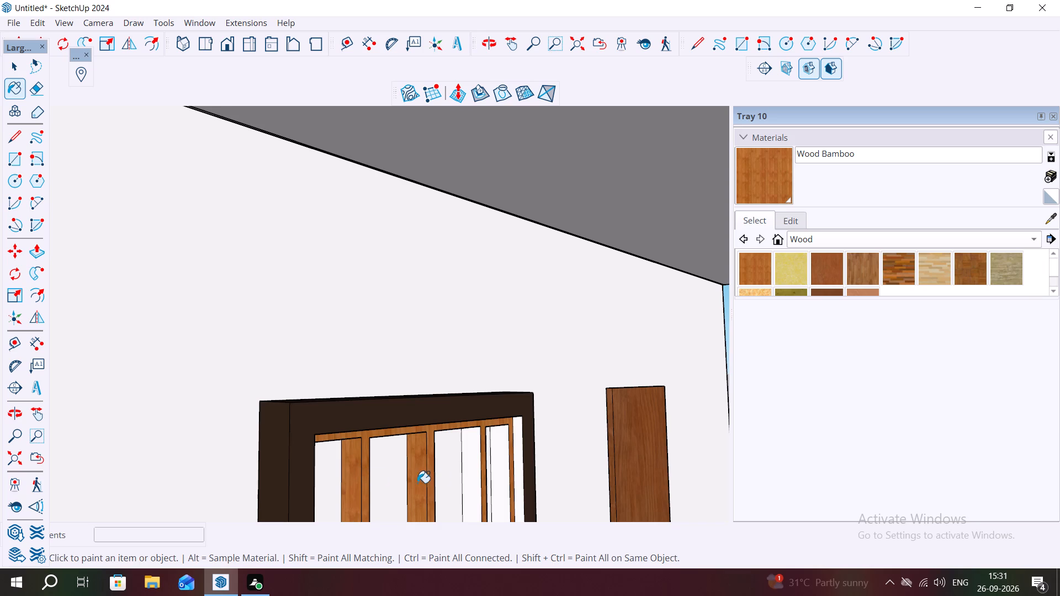
click(473, 466)
click(497, 464)
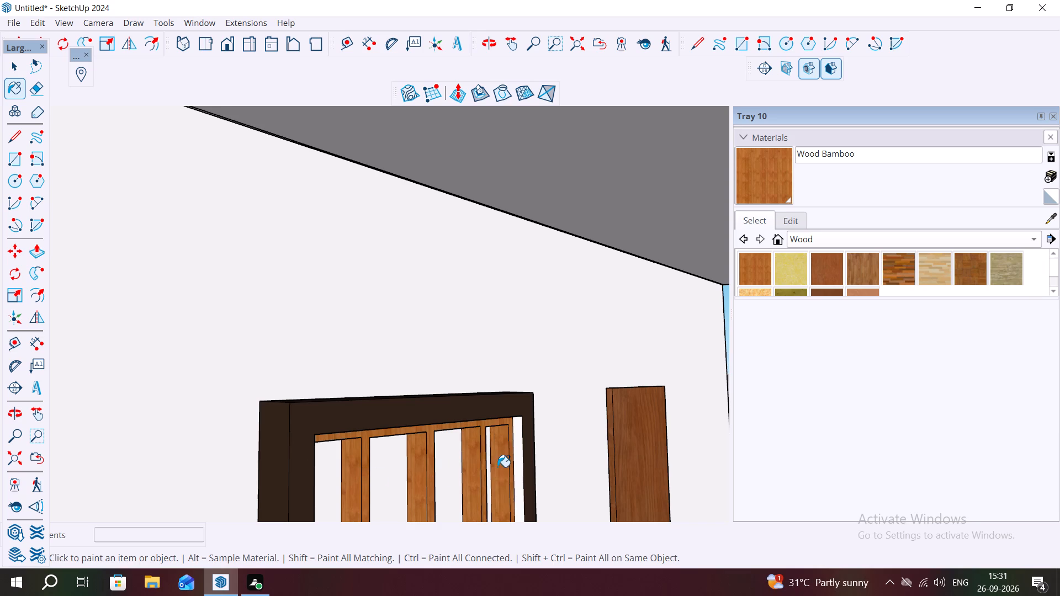
Paint the opposite-facing mullion and inner-frame sides of the ground-floor window with Wood Bamboo.
middle_drag(536, 477, 189, 485)
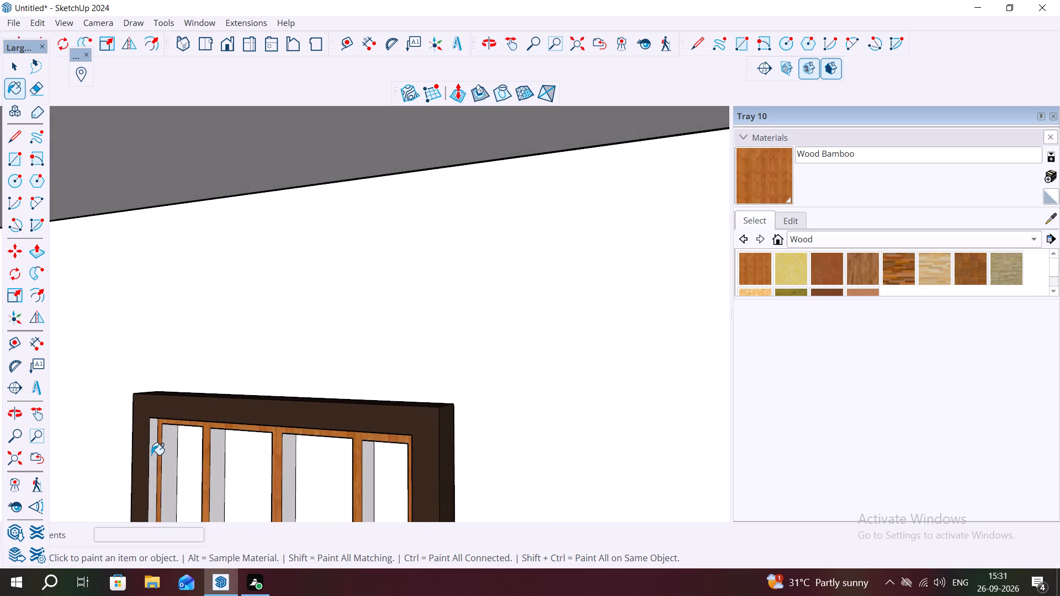
click(151, 455)
click(168, 465)
click(216, 487)
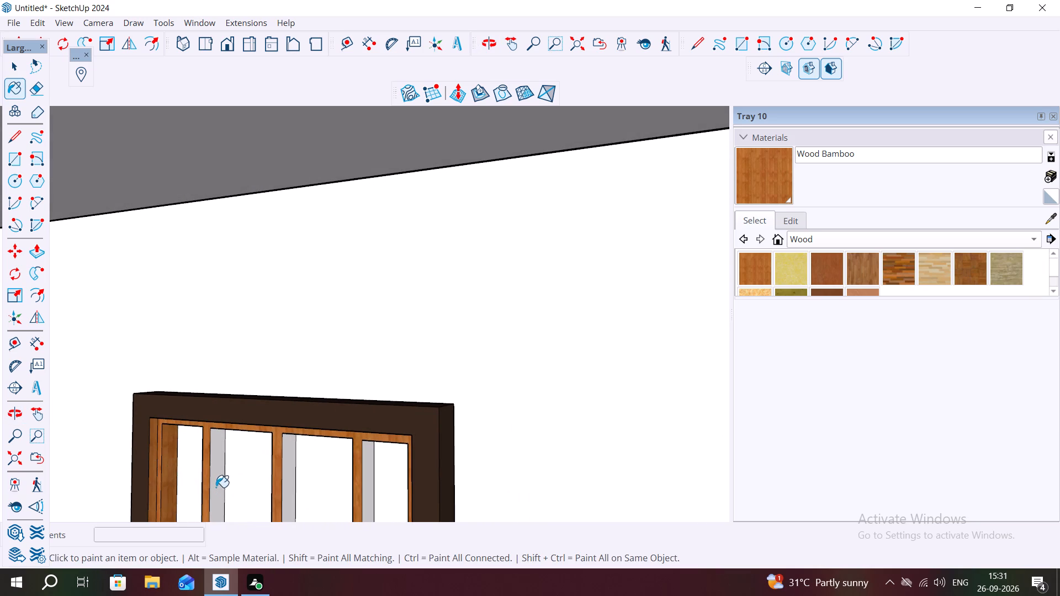
click(286, 496)
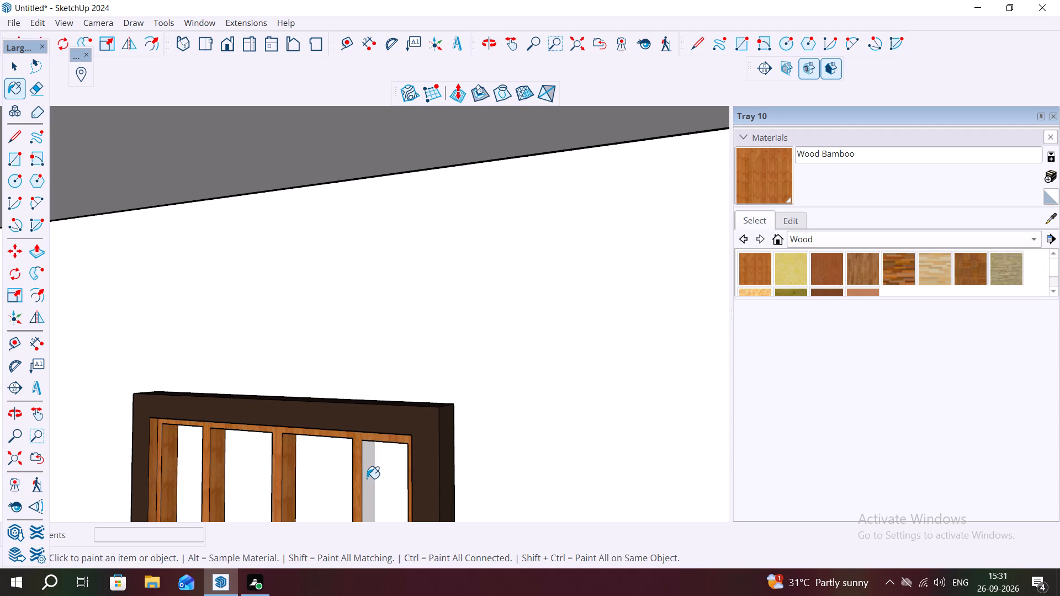
click(366, 478)
middle_drag(372, 502, 554, 475)
key(Escape)
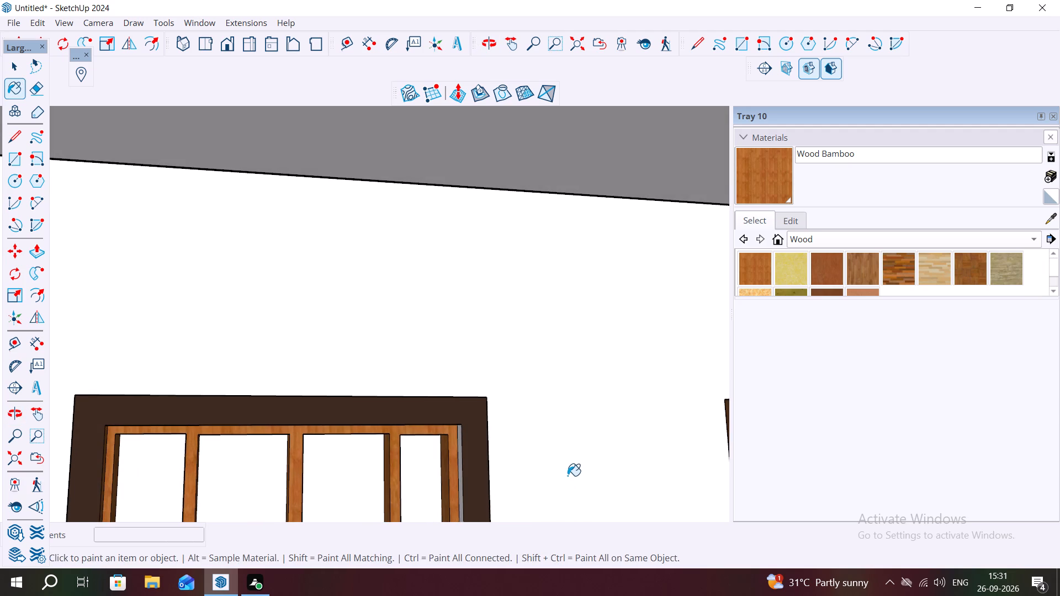
Sample Teddy_HairLight from the ground-floor window's outer frame and paint the underside of the upper-floor window frame with it.
scroll(568, 476, down, 6)
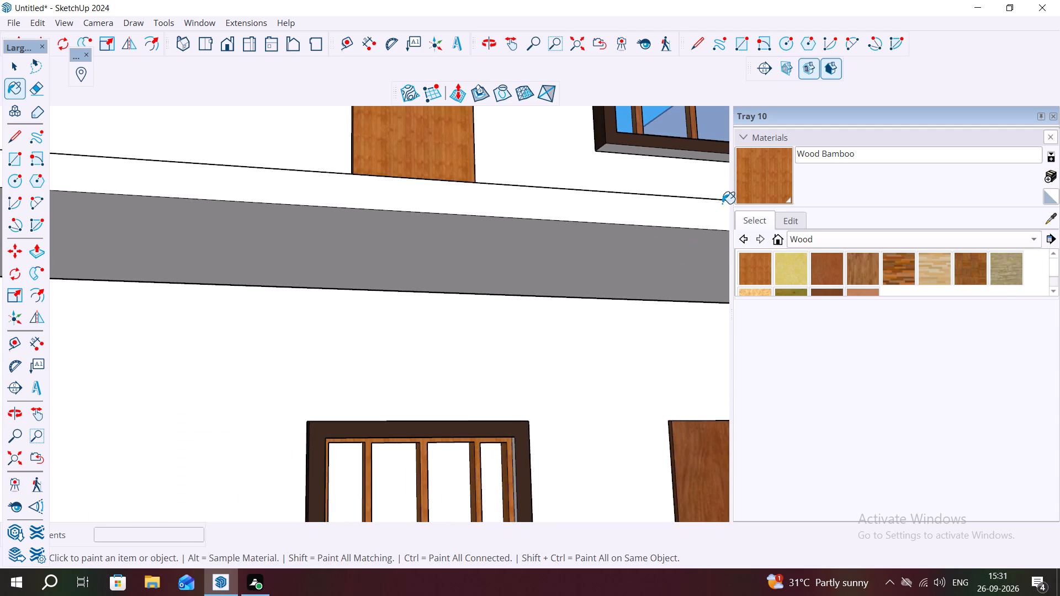
click(1048, 213)
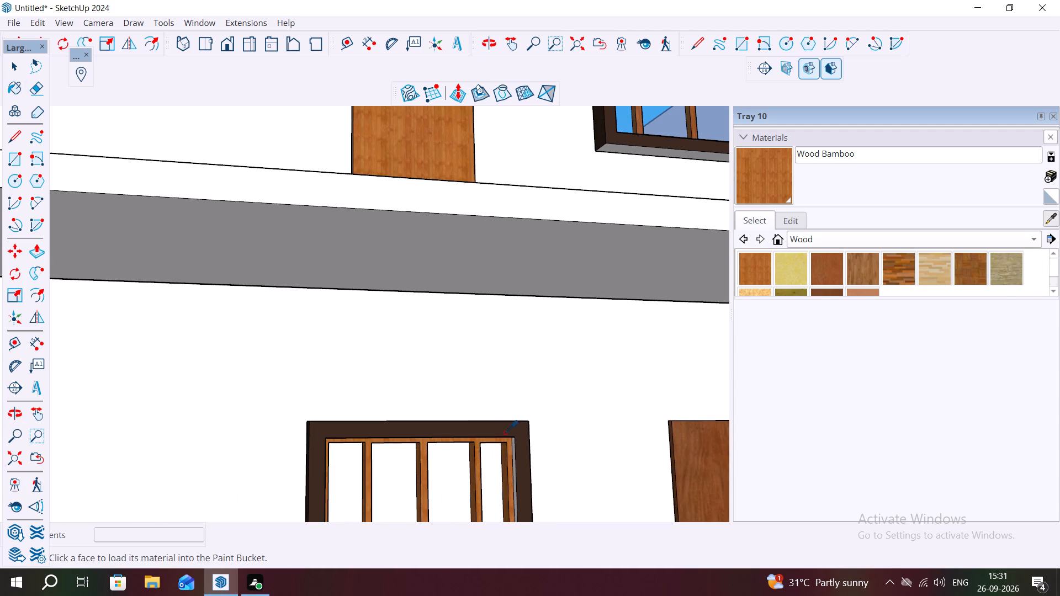
click(505, 433)
middle_drag(654, 122, 724, 0)
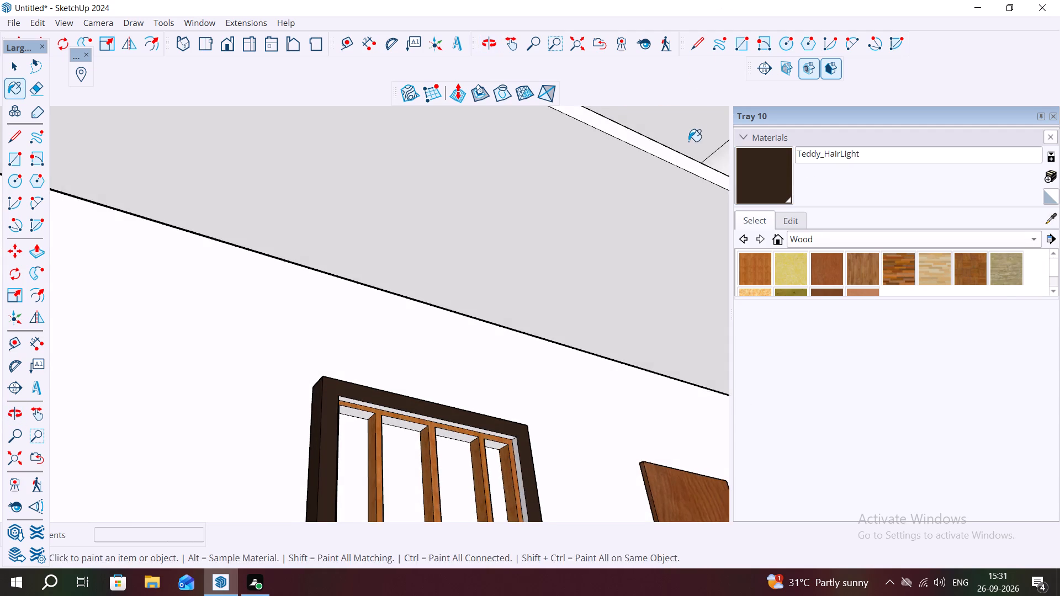
middle_drag(688, 141, 670, 243)
scroll(605, 222, up, 8)
click(616, 251)
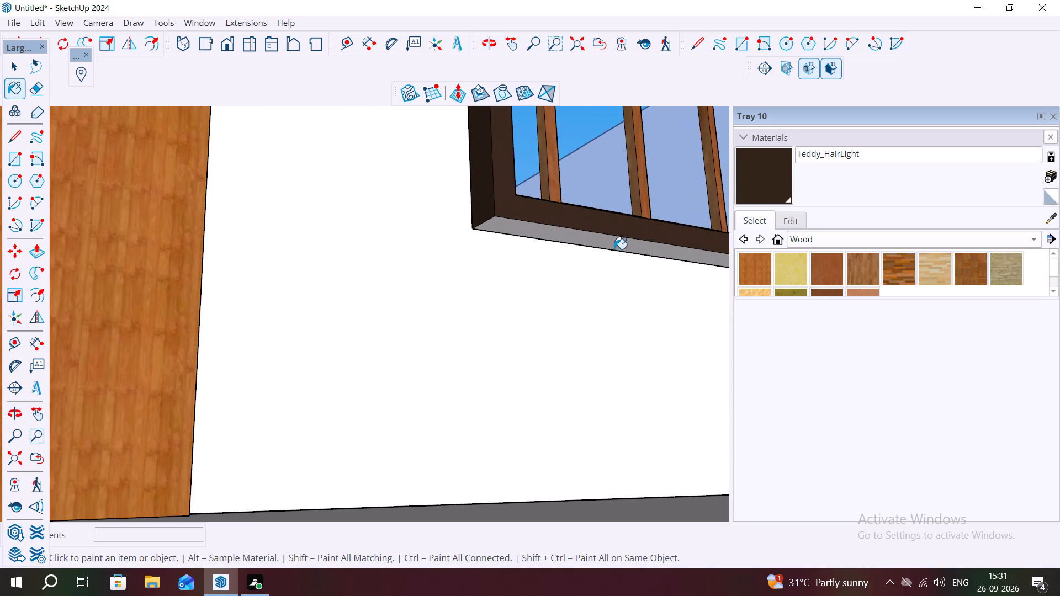
scroll(584, 237, up, 7)
middle_drag(535, 208, 542, 158)
click(515, 217)
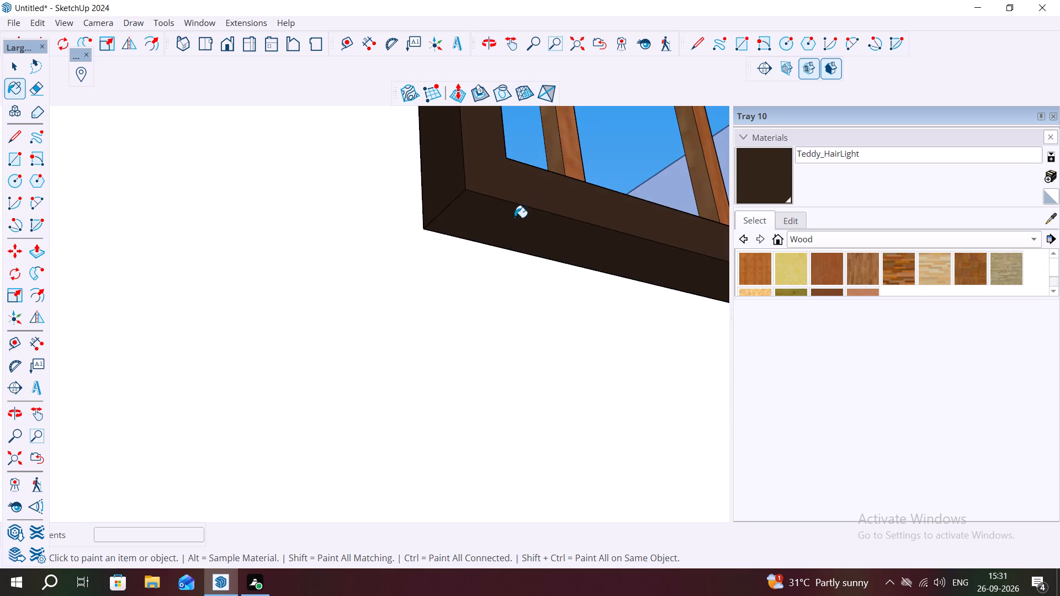
Examine the doors and windows on both floors from several angles for faces still lacking a material.
scroll(453, 263, down, 17)
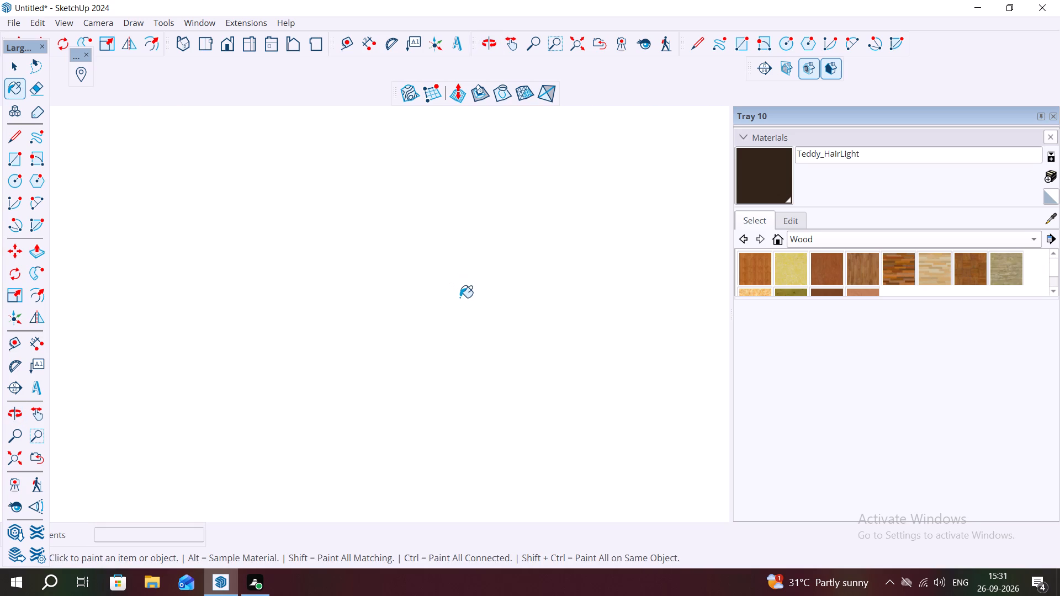
scroll(460, 297, down, 2)
scroll(461, 297, up, 1)
scroll(461, 297, down, 16)
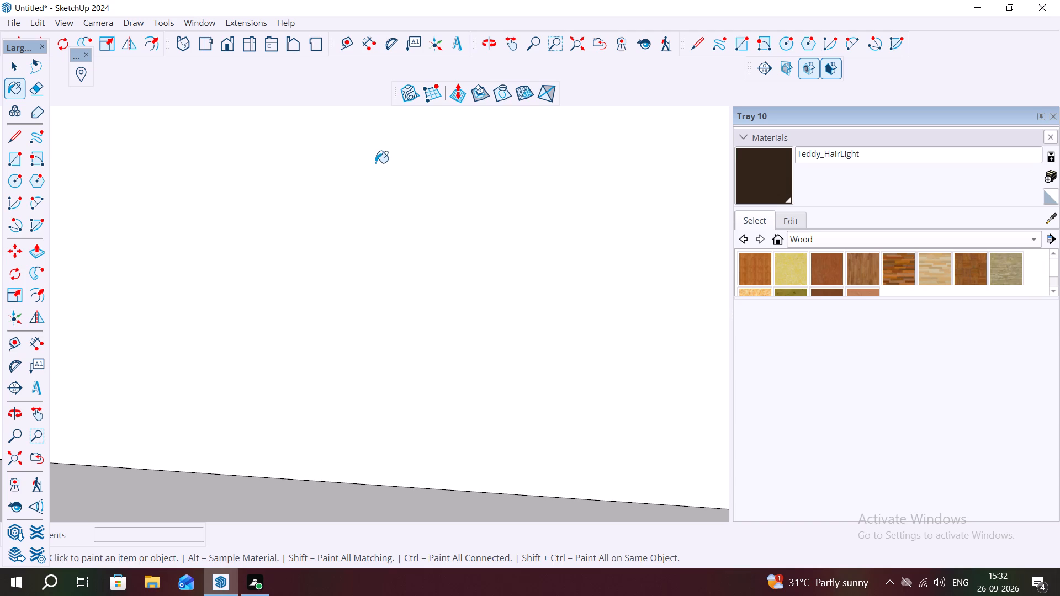
scroll(703, 336, down, 2)
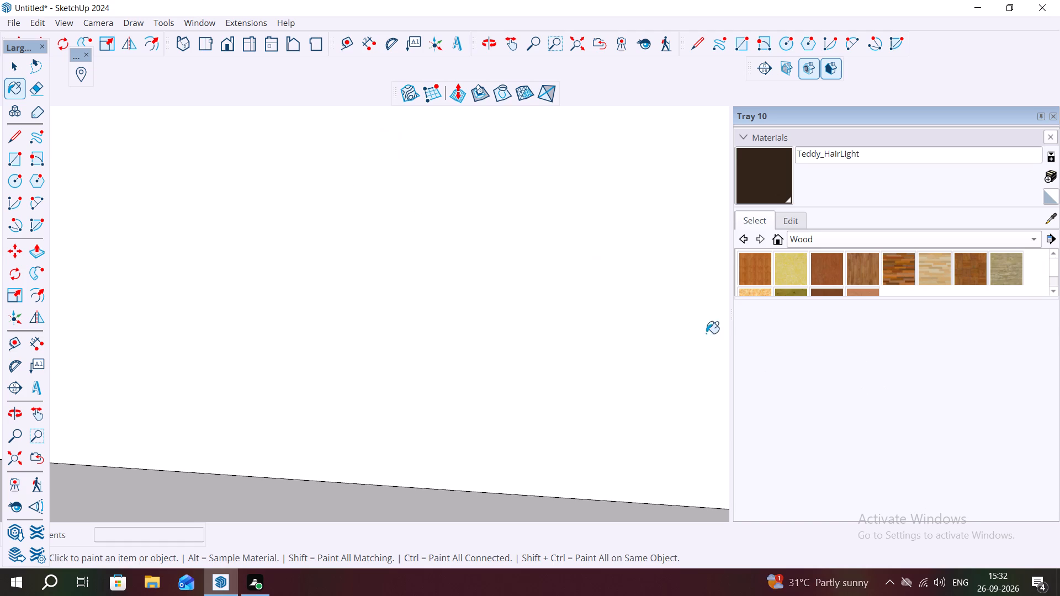
scroll(706, 333, down, 20)
scroll(706, 333, down, 8)
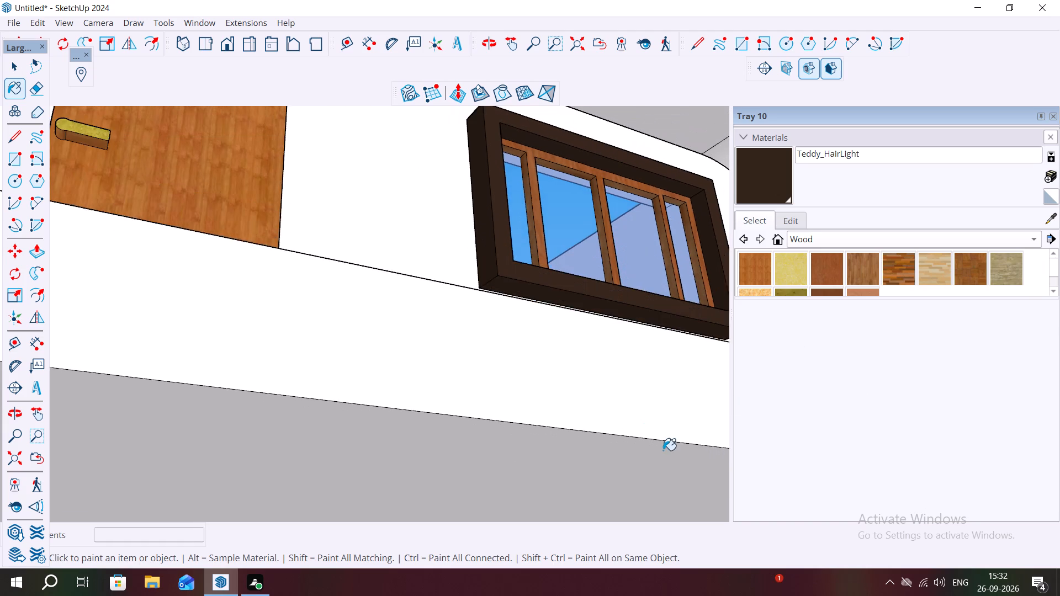
scroll(663, 450, down, 9)
middle_drag(666, 354, 330, 344)
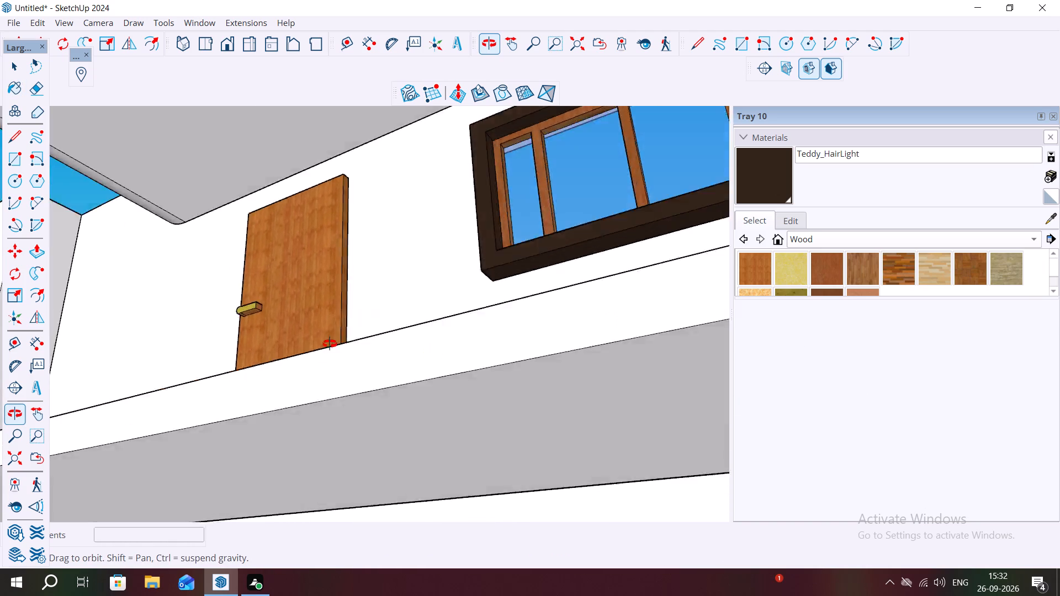
middle_drag(330, 344, 547, 423)
scroll(555, 333, down, 13)
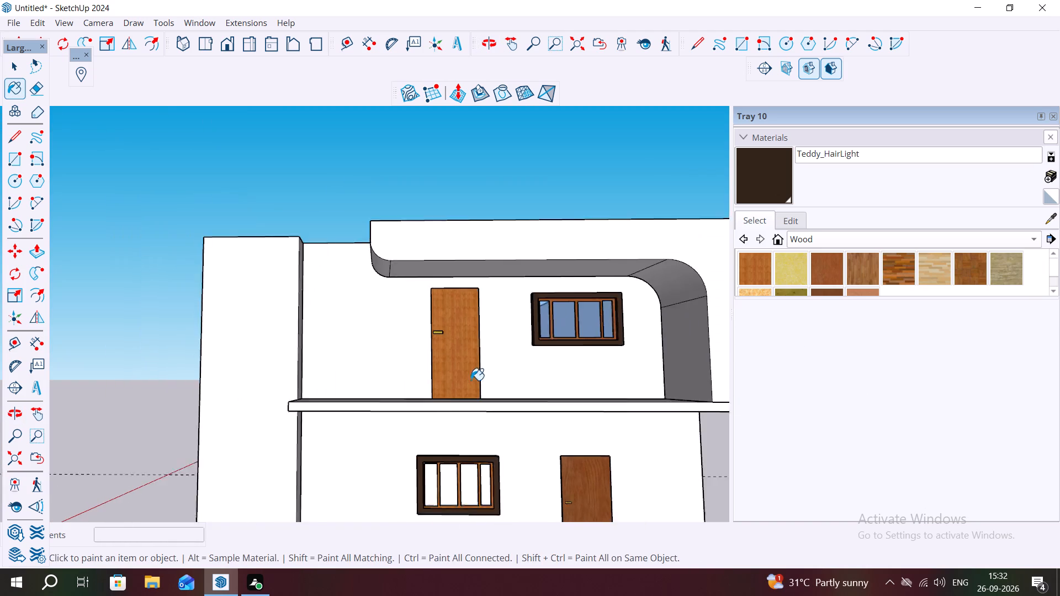
scroll(449, 469, up, 16)
middle_drag(422, 487, 395, 477)
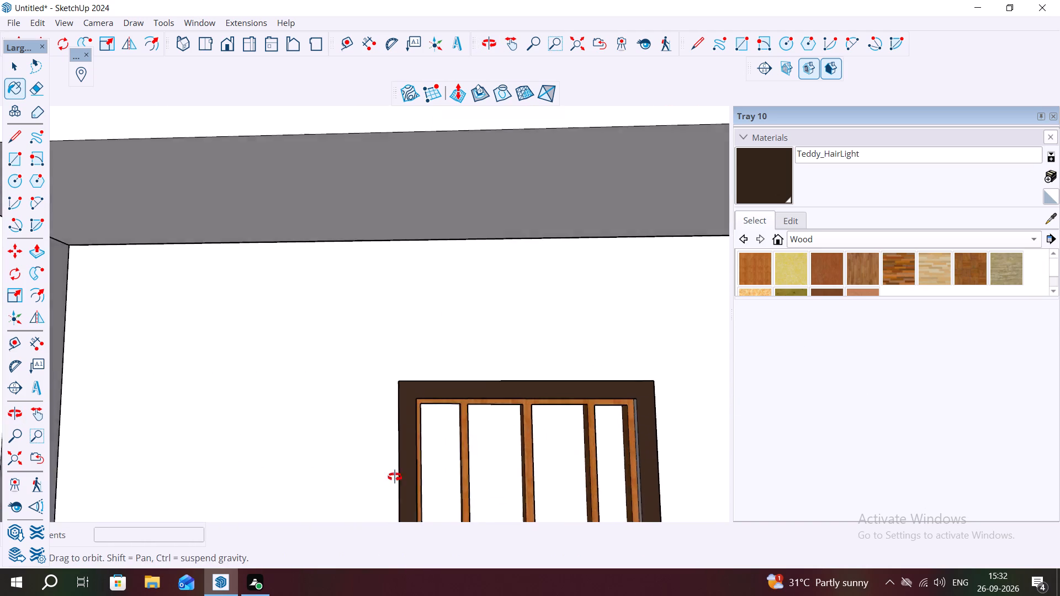
middle_drag(395, 477, 289, 434)
scroll(322, 363, down, 6)
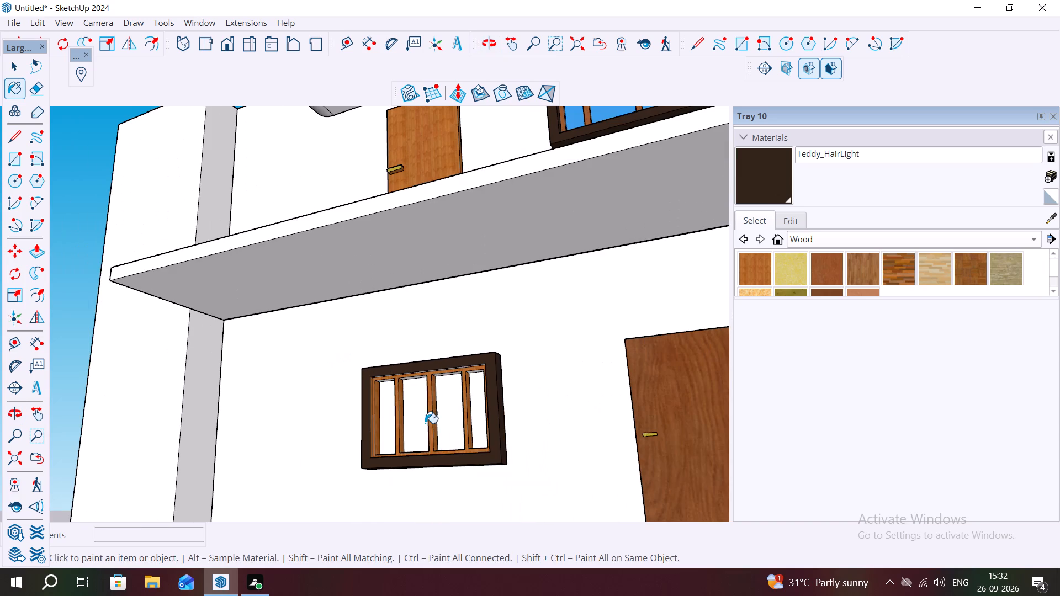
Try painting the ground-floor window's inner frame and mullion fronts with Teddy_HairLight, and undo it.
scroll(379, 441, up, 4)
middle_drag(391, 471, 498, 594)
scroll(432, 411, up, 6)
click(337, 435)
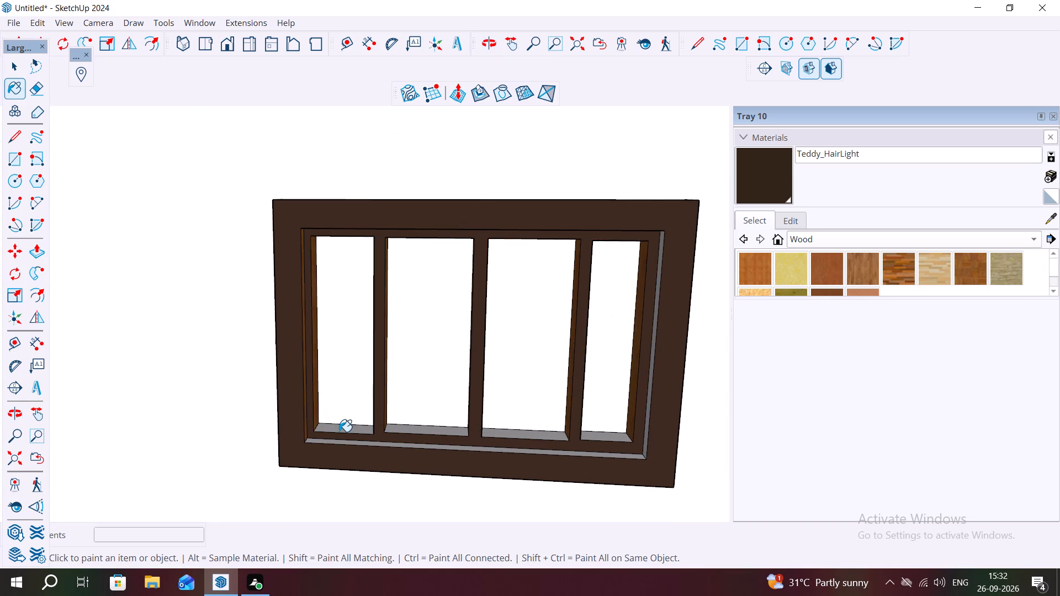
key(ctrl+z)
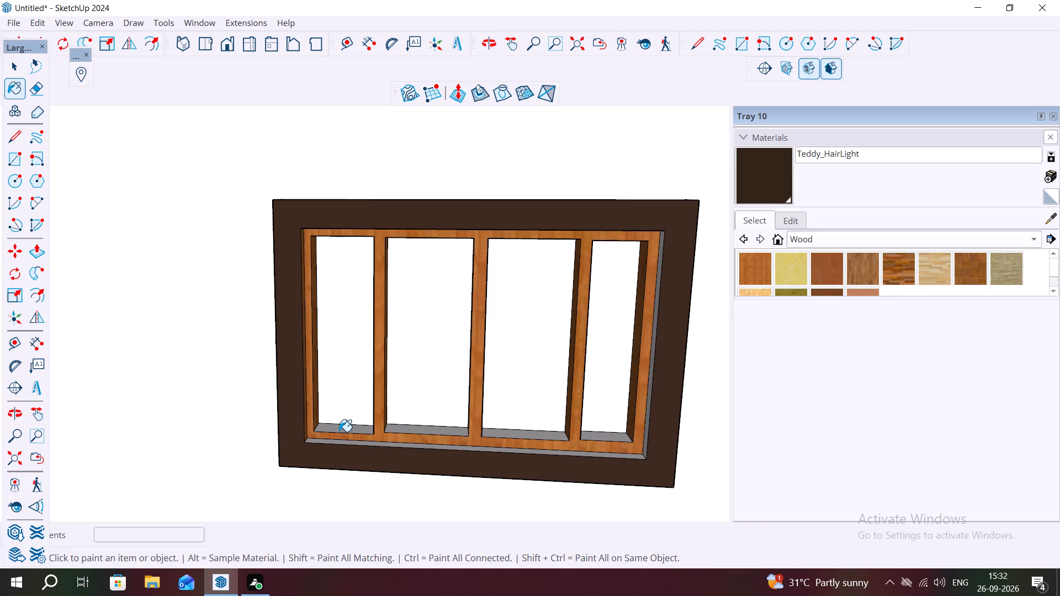
Paint the bottom and side inner reveals of the ground-floor window's outer frame with Teddy_HairLight.
scroll(339, 432, up, 1)
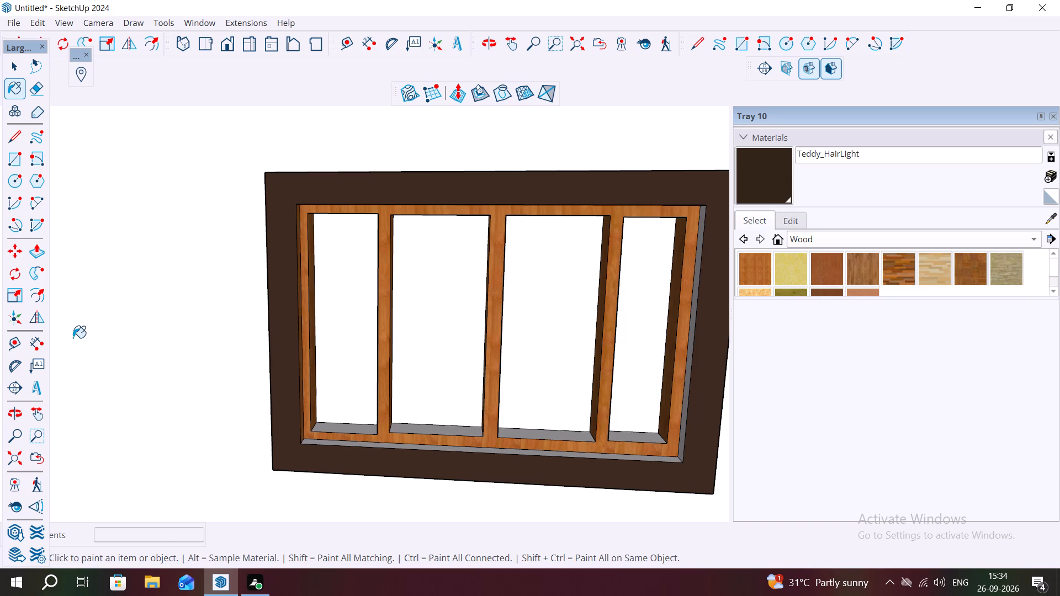
middle_drag(331, 416, 345, 459)
middle_drag(345, 459, 348, 466)
scroll(326, 423, up, 6)
click(304, 442)
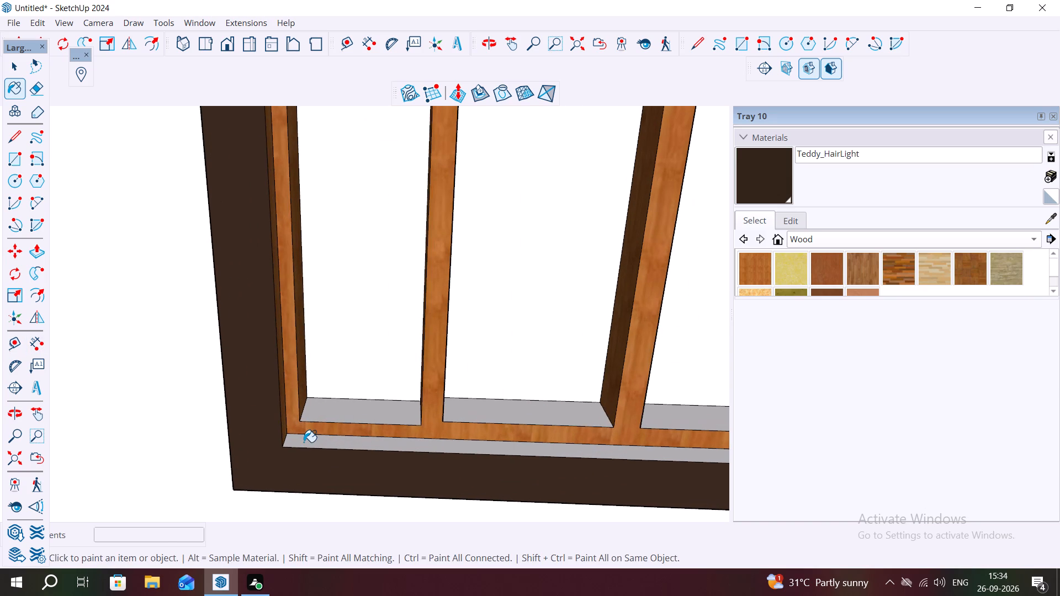
scroll(205, 423, down, 2)
scroll(63, 404, down, 6)
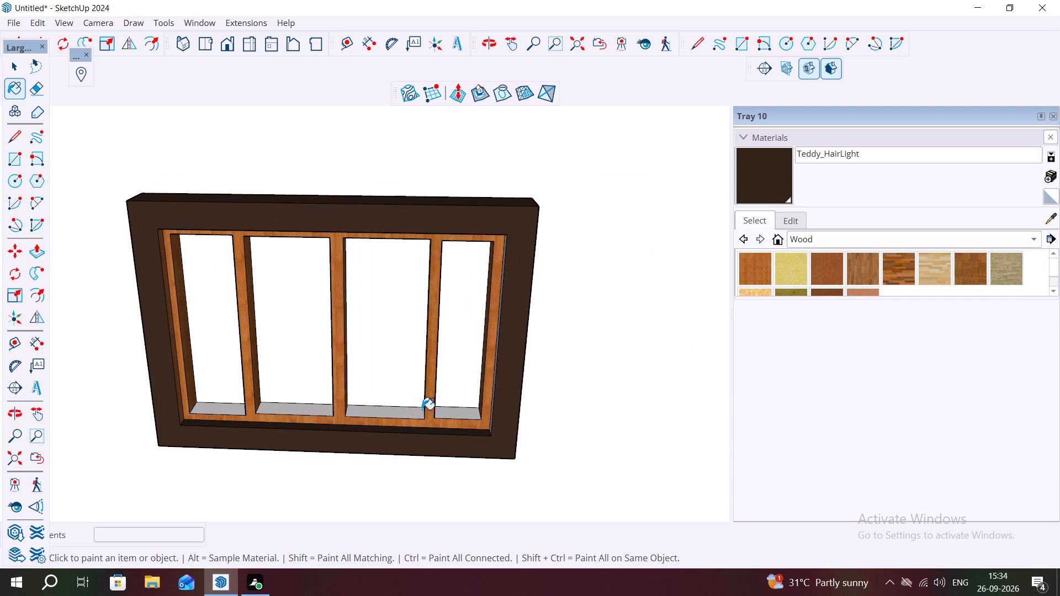
middle_drag(467, 408, 593, 360)
scroll(448, 346, up, 5)
click(501, 324)
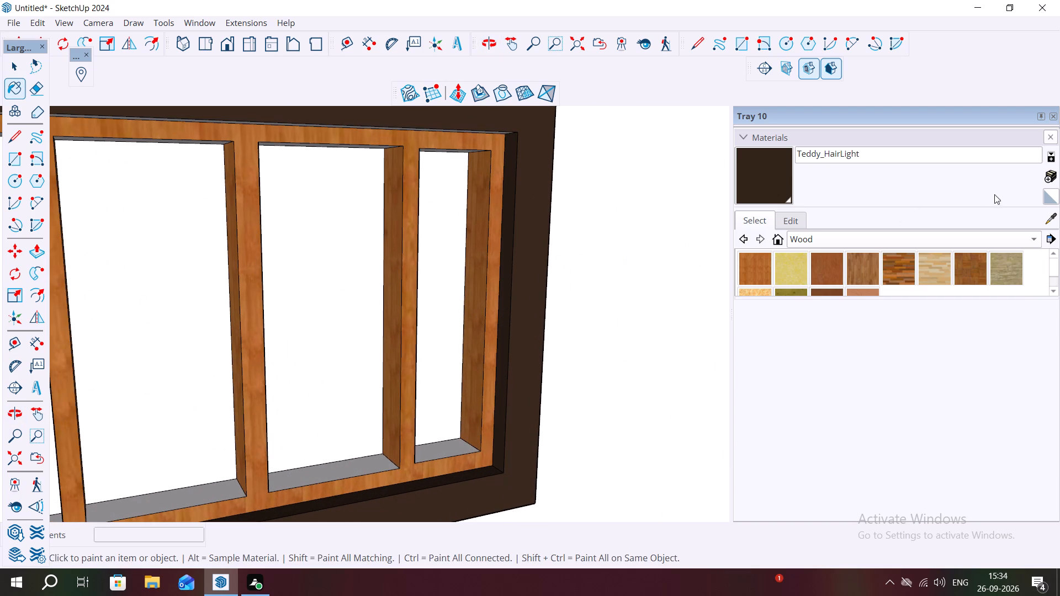
Sample Wood Bamboo from the ground-floor window's inner frame and paint the bottom inner faces of all four pane openings with it.
click(1053, 214)
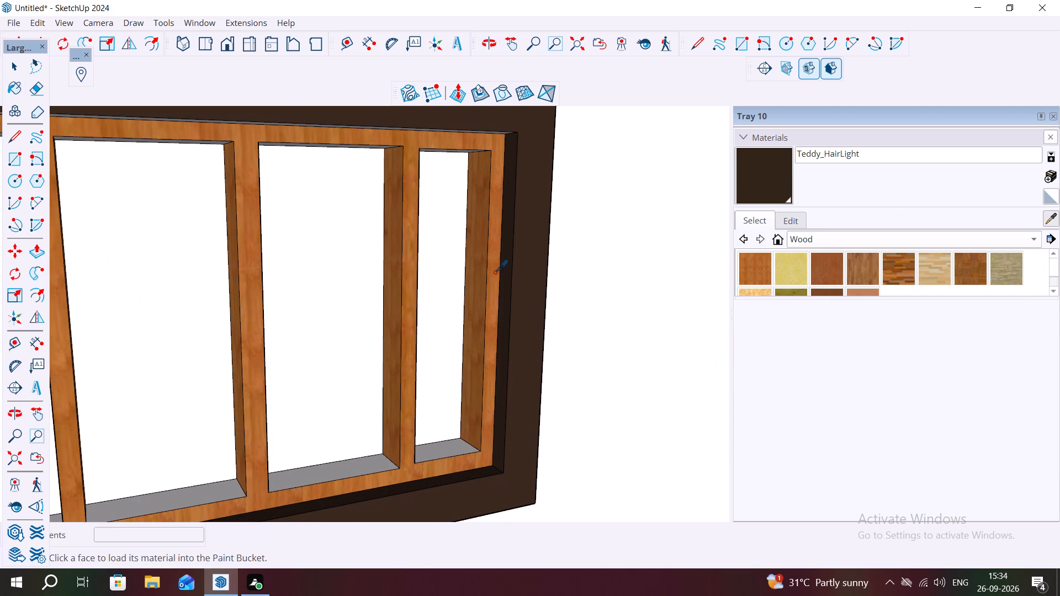
click(495, 272)
click(461, 447)
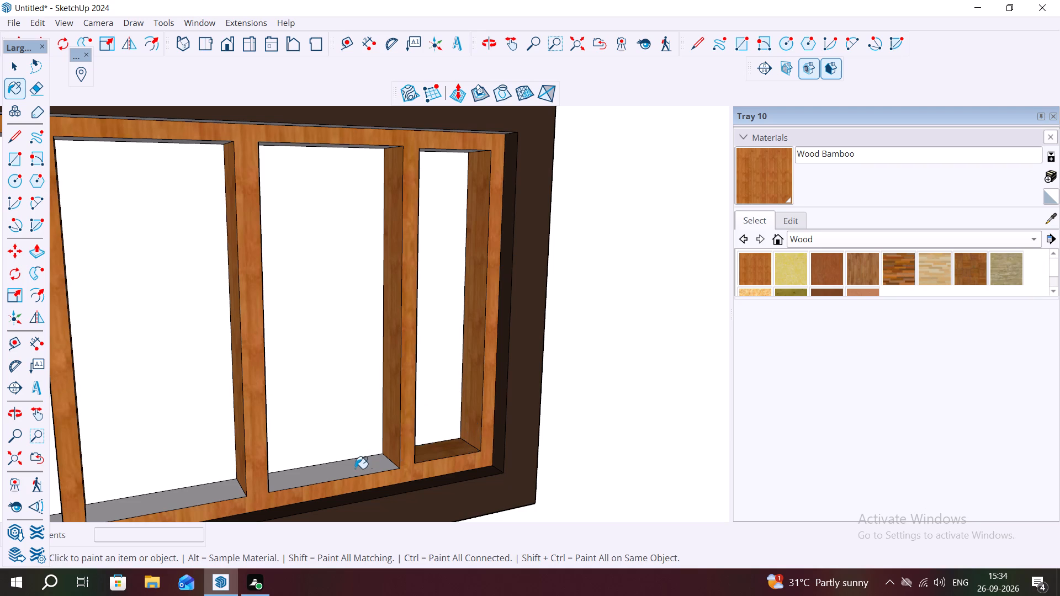
click(356, 469)
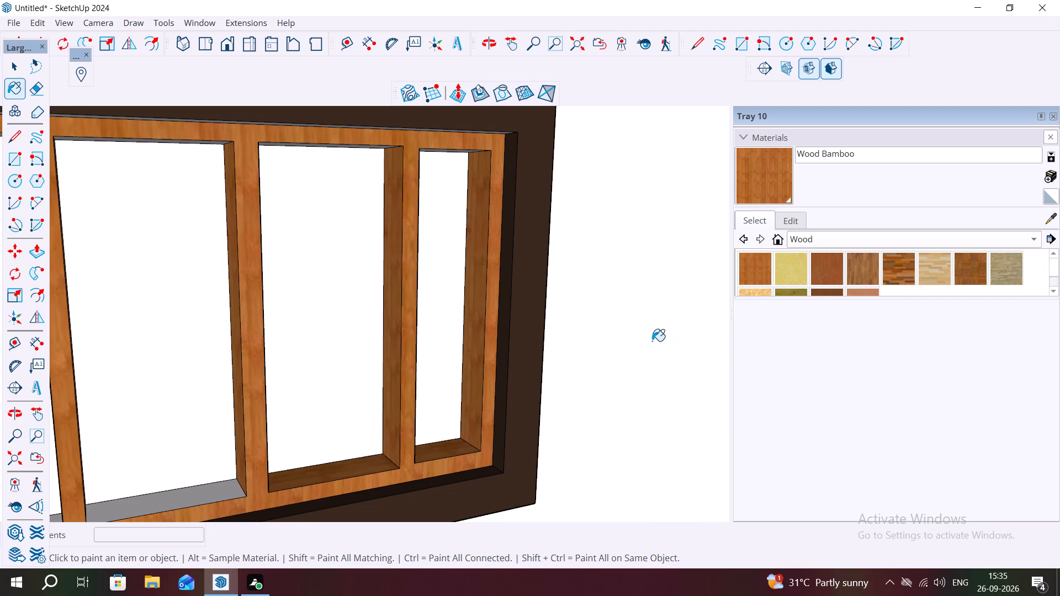
scroll(556, 362, down, 3)
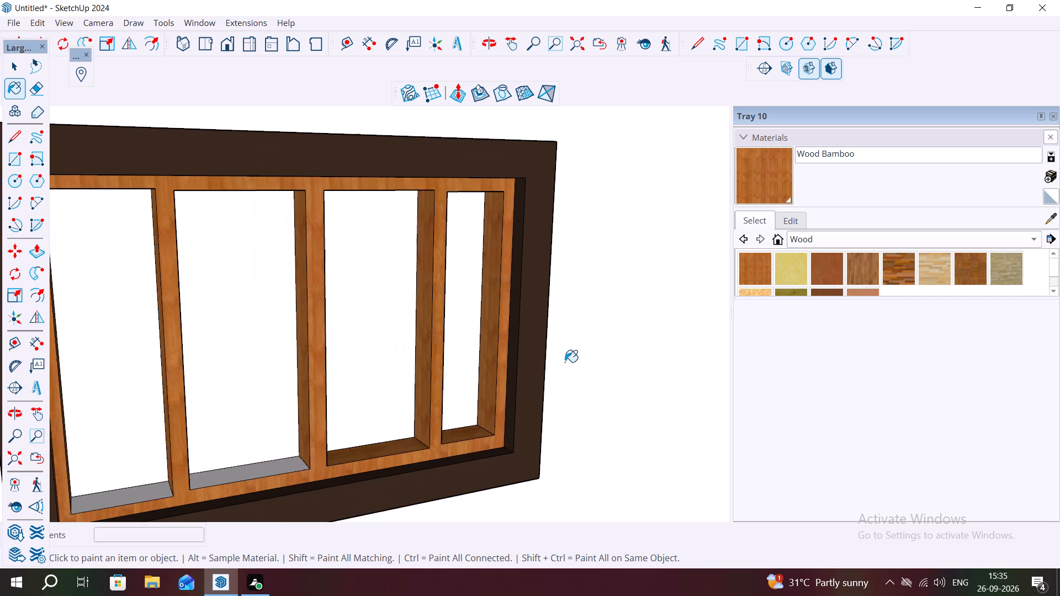
scroll(565, 362, down, 6)
middle_drag(548, 389, 484, 418)
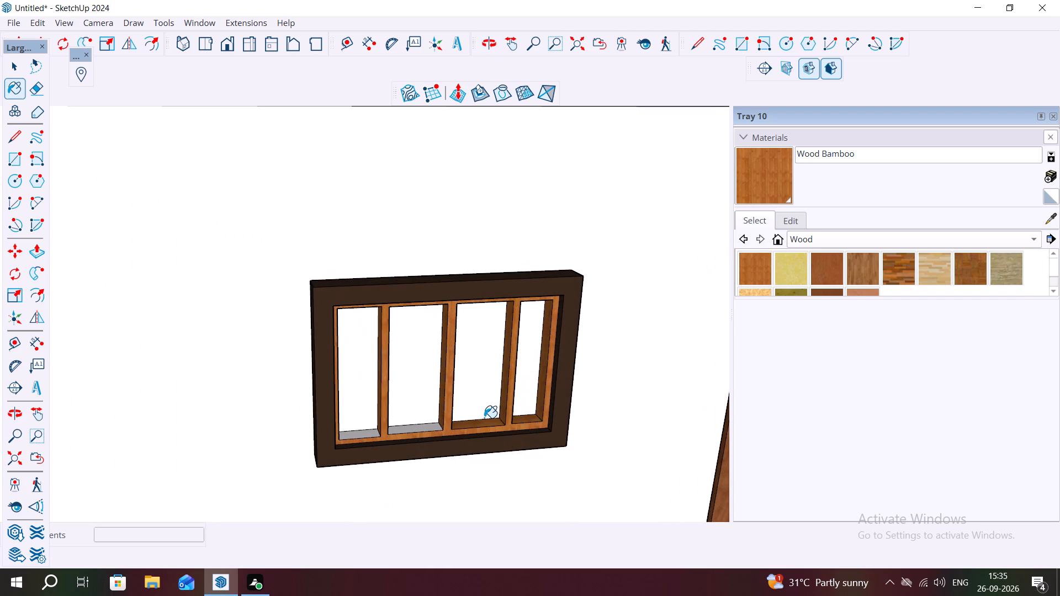
scroll(354, 399, up, 8)
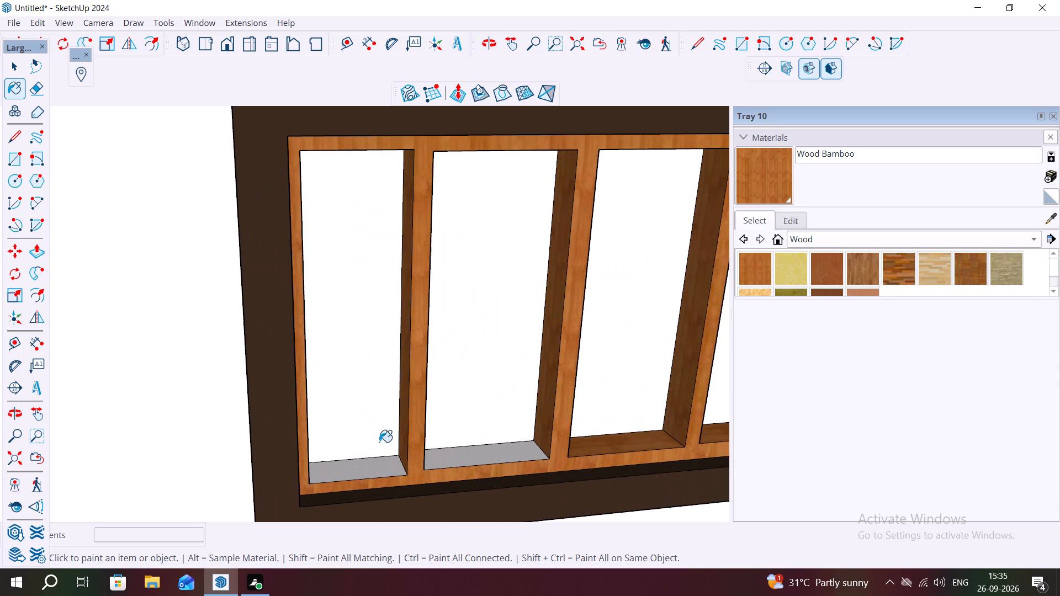
click(380, 465)
click(480, 461)
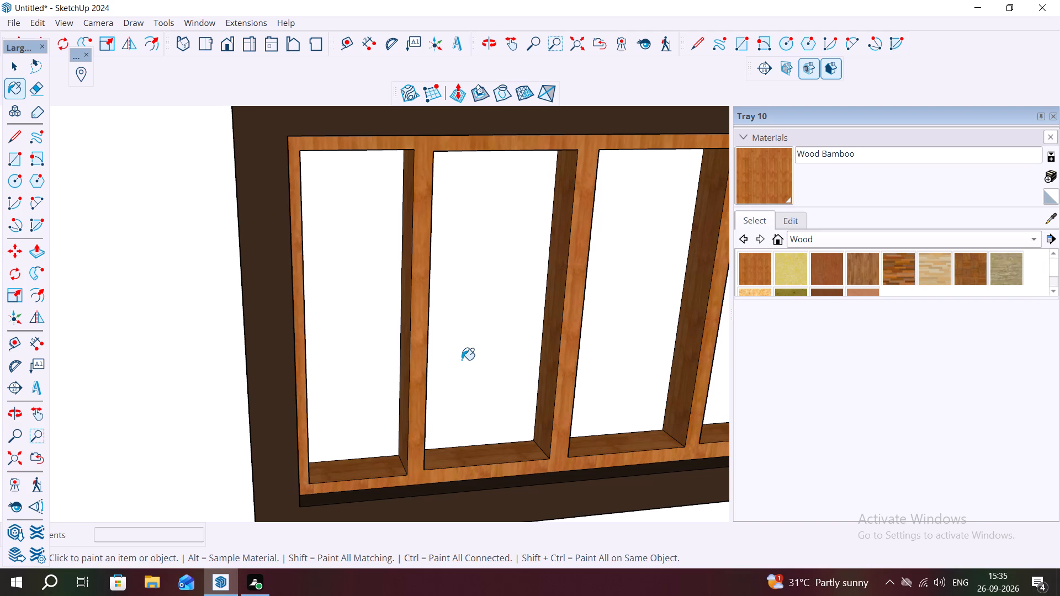
Paint the top inner faces of all four pane openings in the ground-floor window with Wood Bamboo.
middle_drag(410, 322, 372, 113)
scroll(372, 113, up, 1)
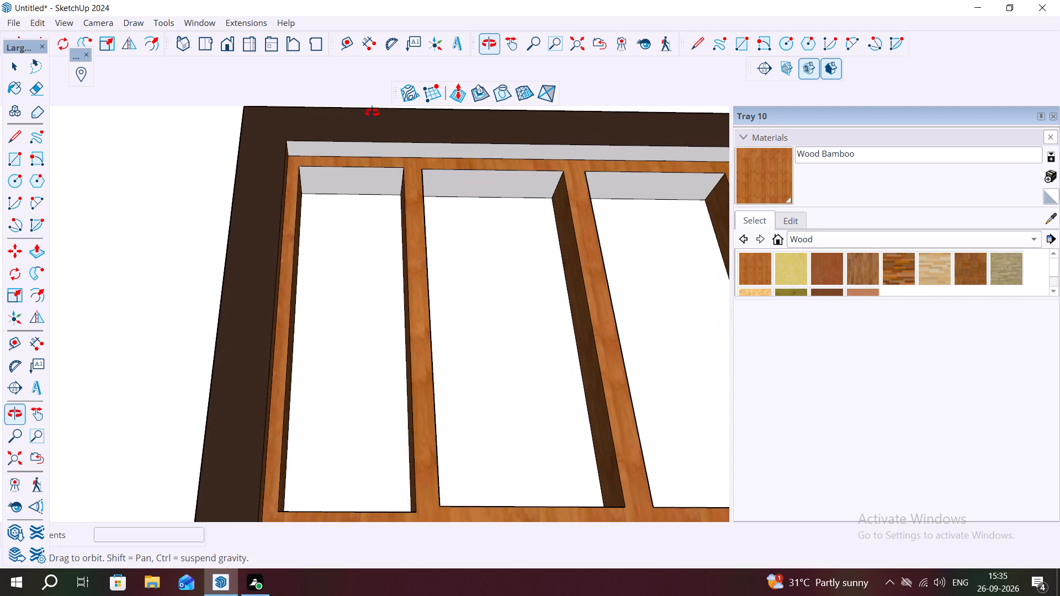
middle_drag(372, 113, 374, 113)
scroll(366, 171, up, 2)
middle_drag(368, 164, 479, 145)
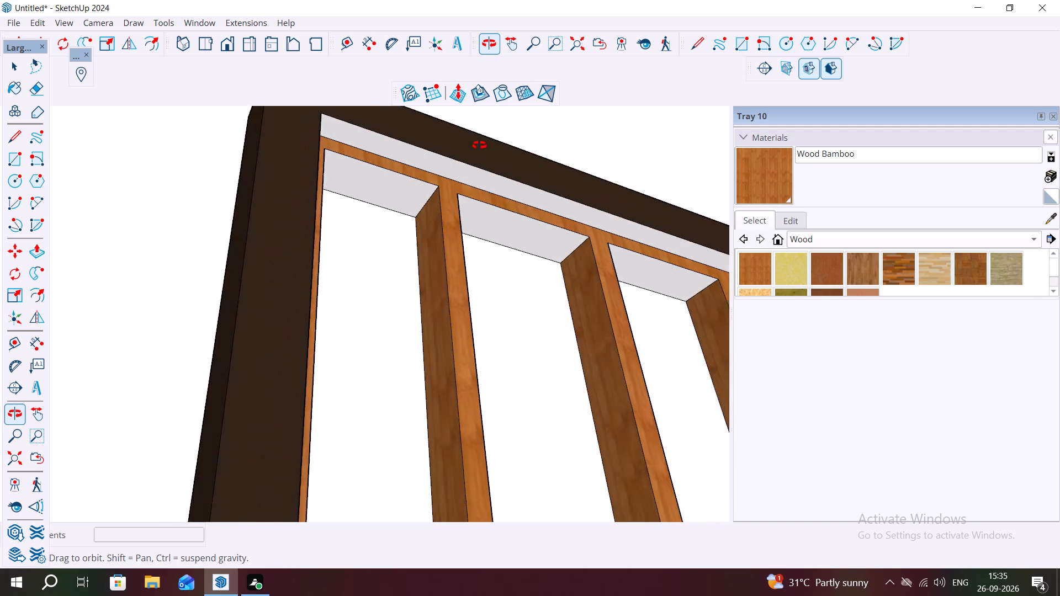
middle_drag(479, 145, 460, 132)
click(379, 190)
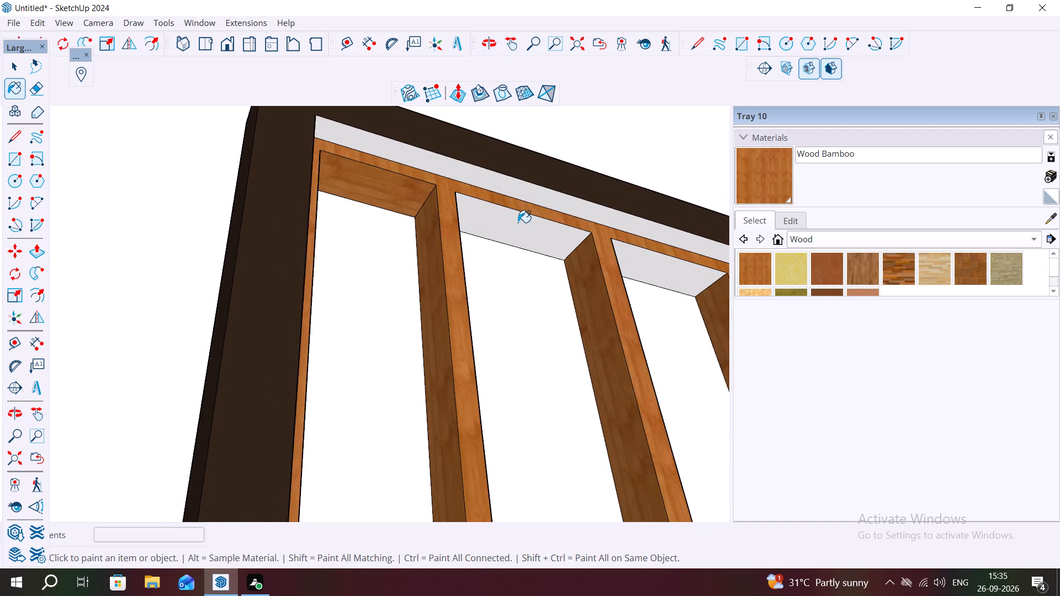
click(518, 222)
scroll(36, 291, down, 9)
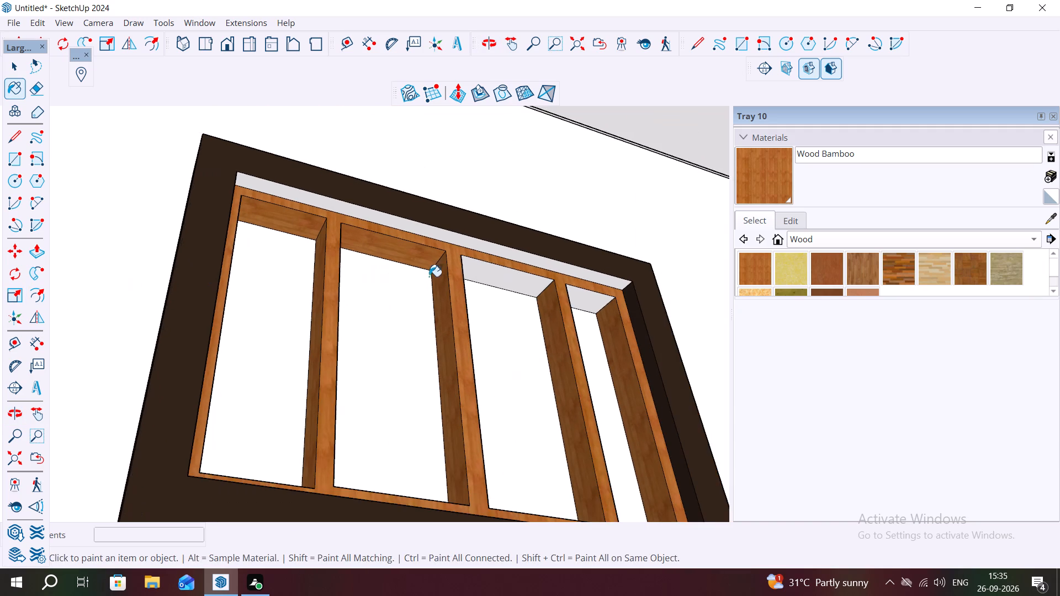
scroll(542, 273, up, 5)
click(505, 284)
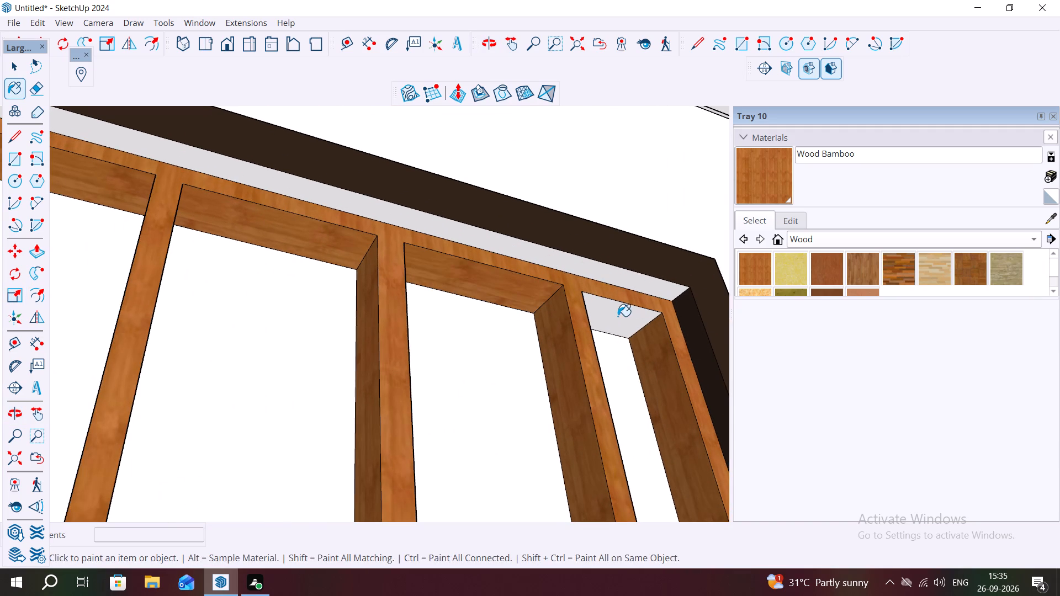
click(618, 316)
Sample Teddy_HairLight from the ground-floor window's outer frame and paint the frame's top inner reveal with it.
scroll(815, 264, down, 4)
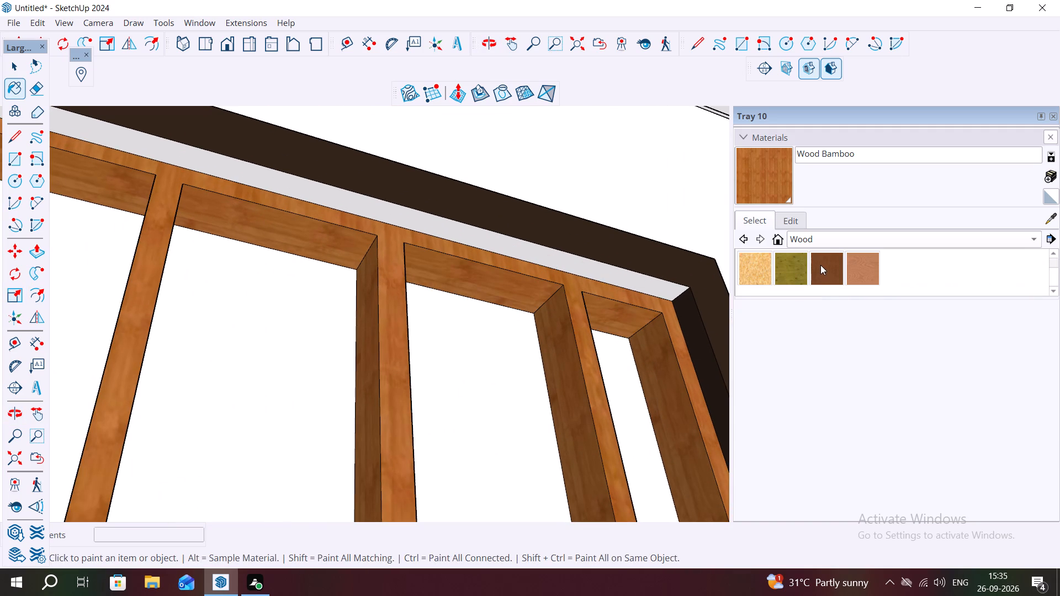
scroll(812, 261, up, 8)
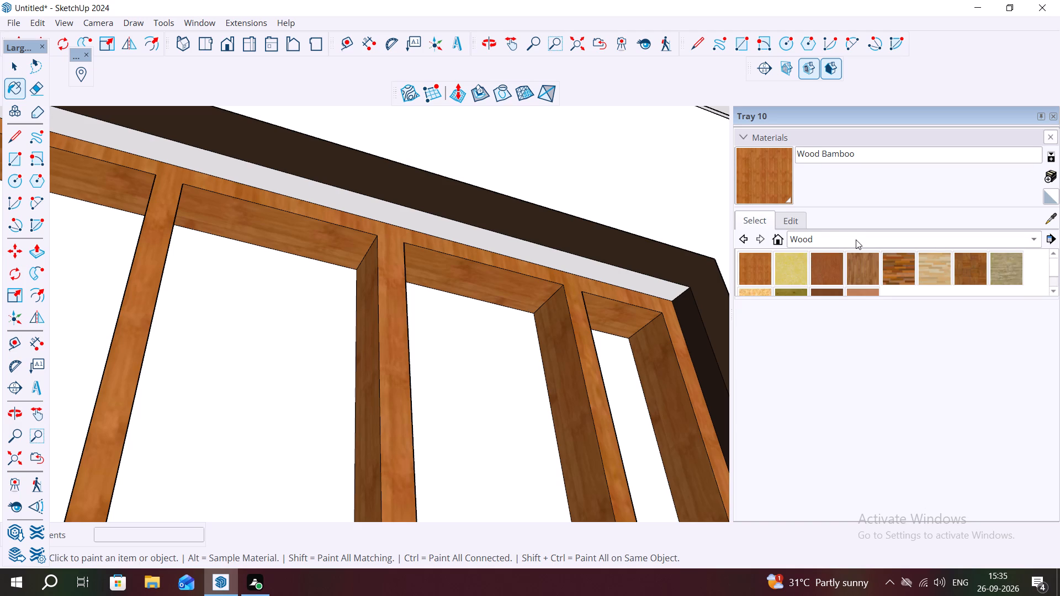
click(856, 240)
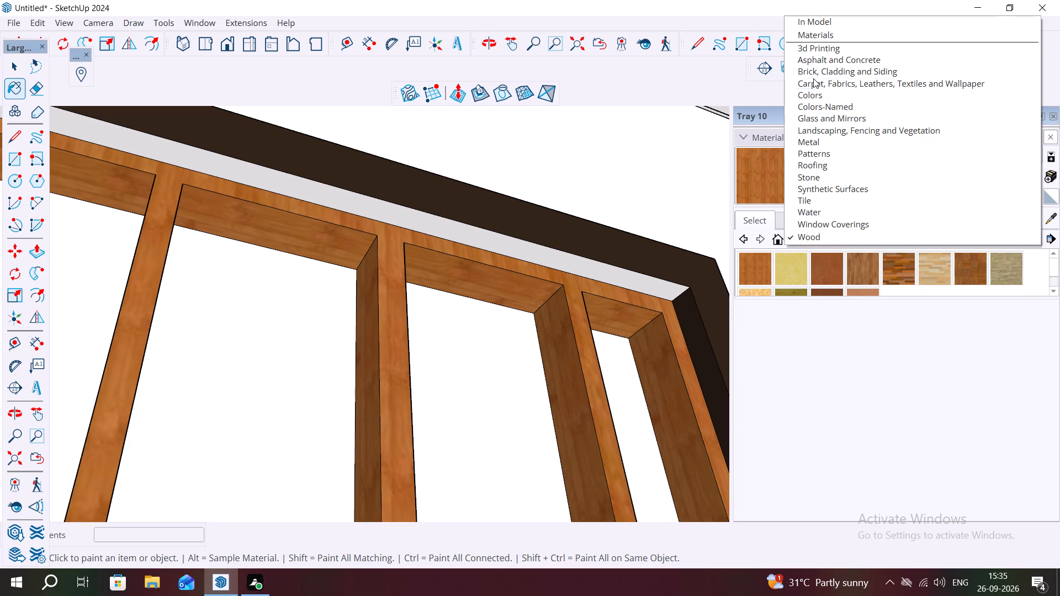
click(818, 92)
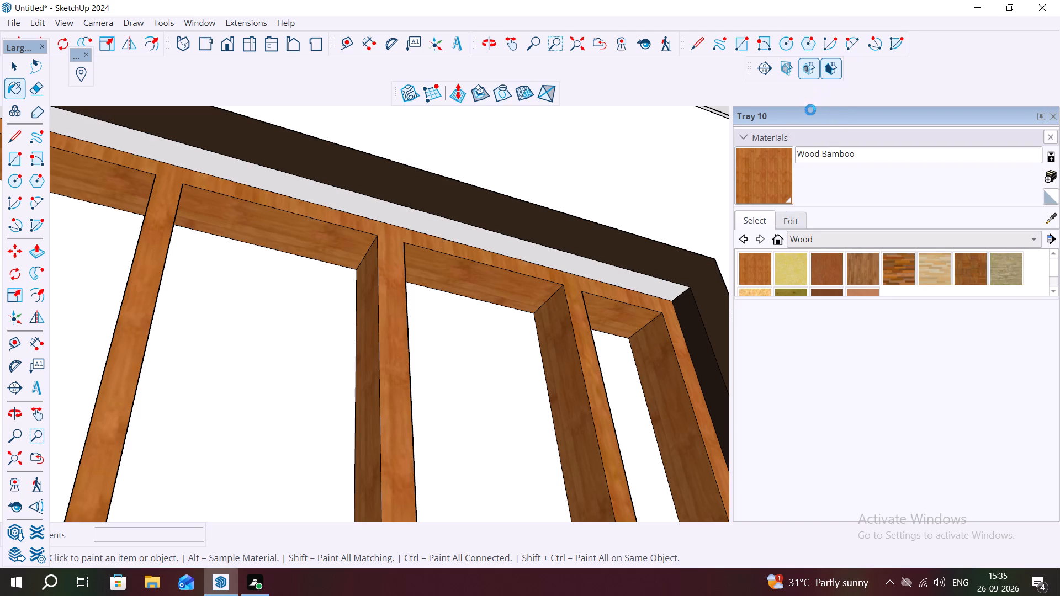
scroll(788, 276, down, 1)
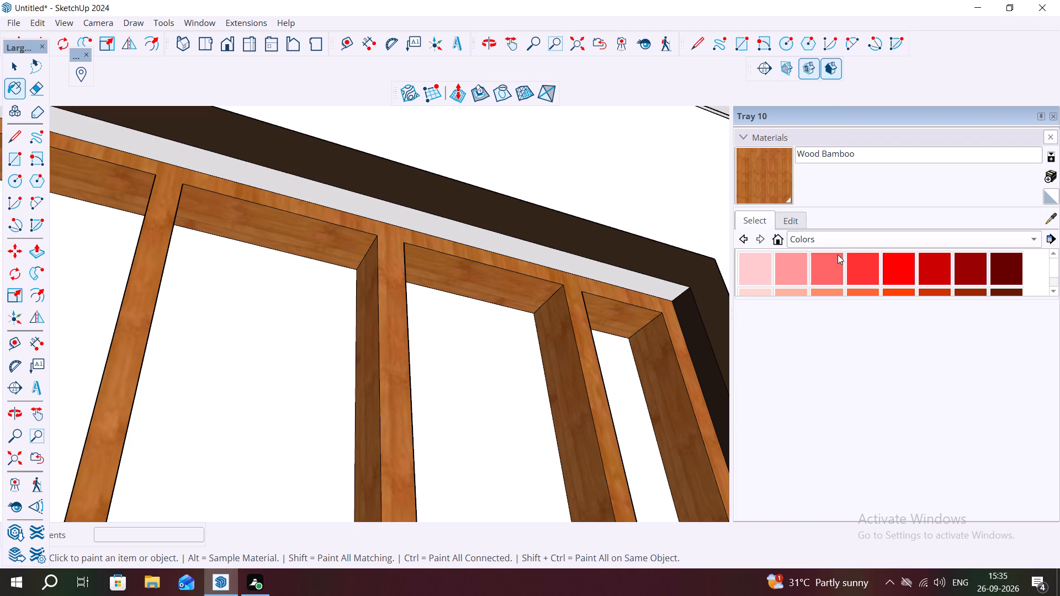
click(1054, 217)
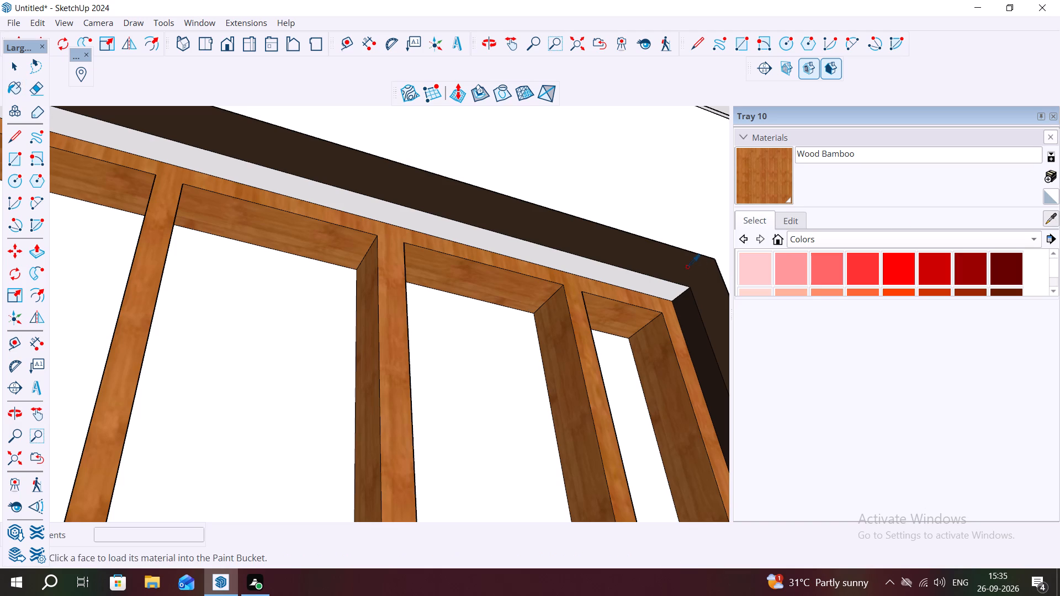
click(686, 266)
click(660, 284)
Examine the upper-floor window's frame and inner reveals from below for faces still lacking a material.
scroll(660, 281, down, 11)
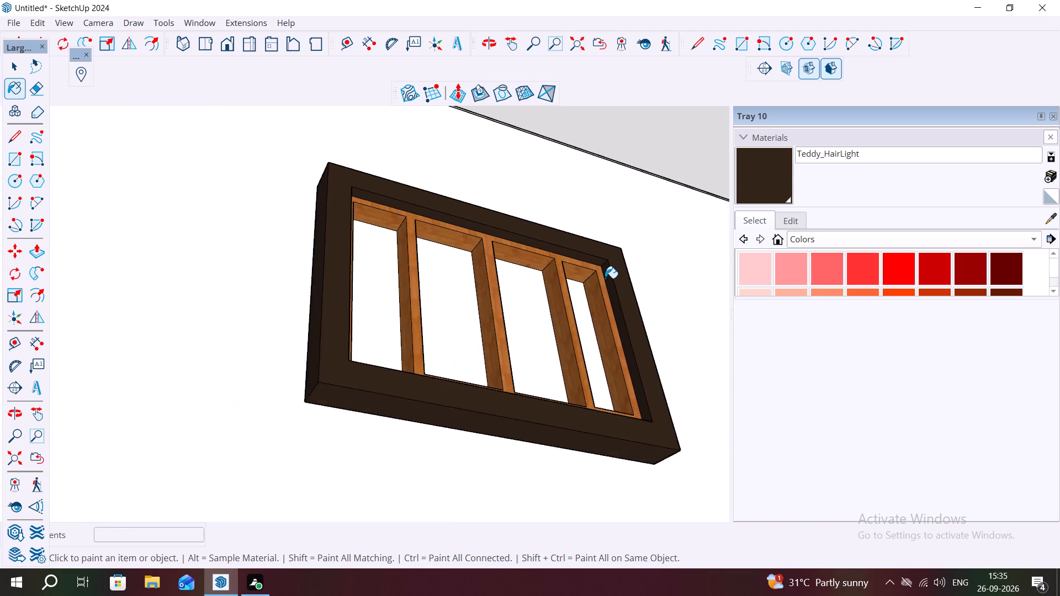
scroll(605, 276, down, 20)
scroll(605, 276, down, 1)
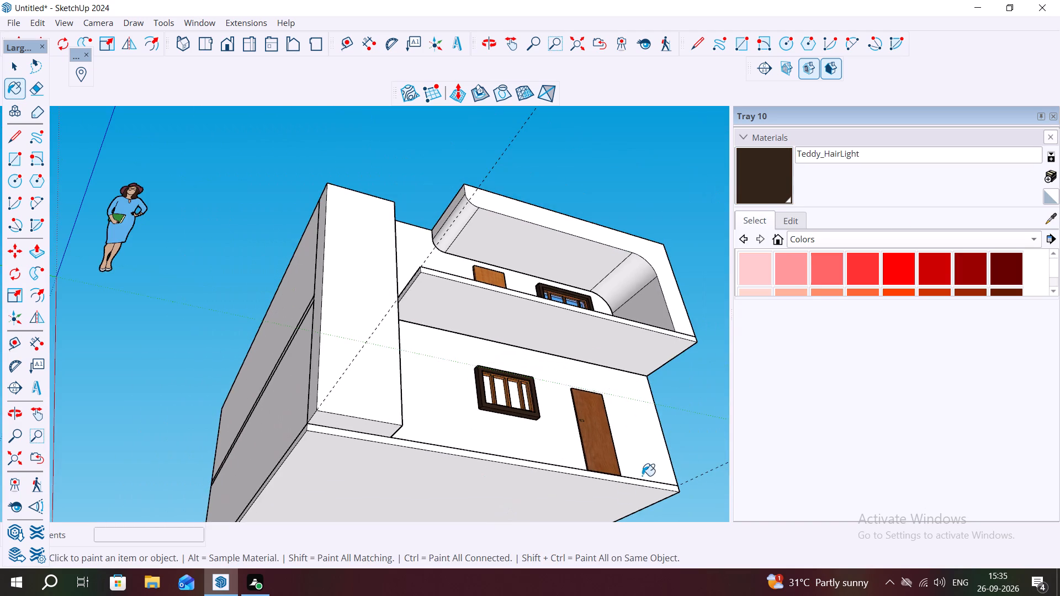
middle_drag(656, 331, 636, 476)
scroll(570, 259, up, 8)
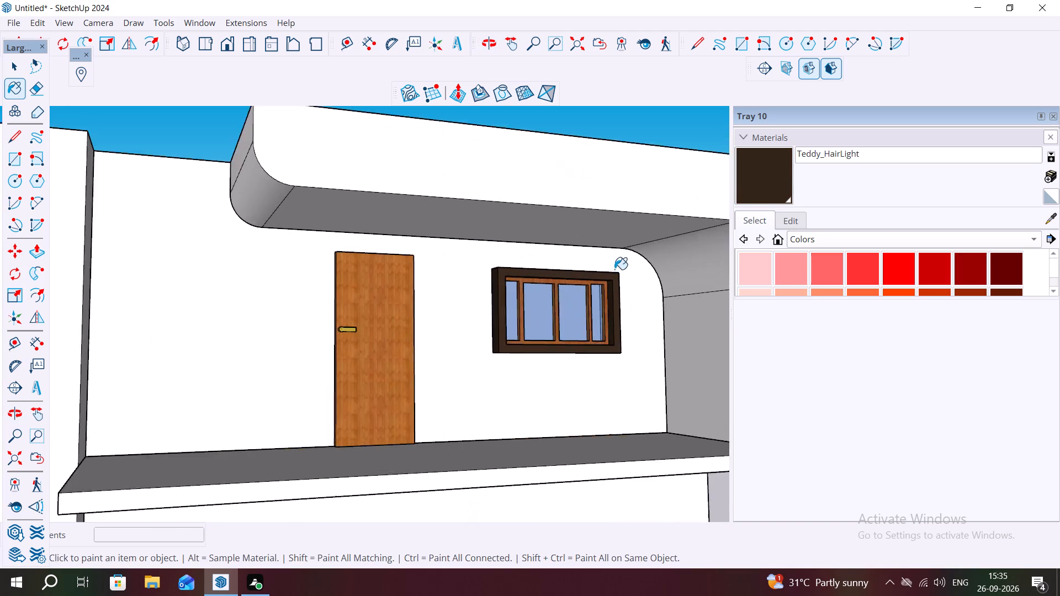
scroll(614, 269, up, 9)
middle_drag(582, 349, 546, 183)
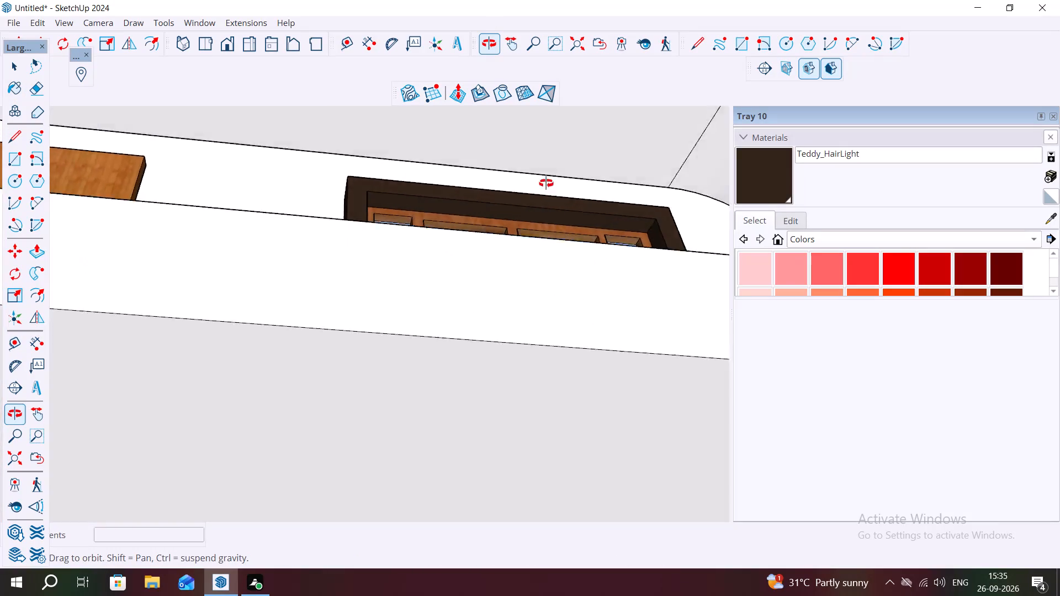
middle_drag(546, 183, 541, 268)
Paint the four panes of the ground-floor window with Translucent Glass Blue from the Glass and Mirrors collection.
scroll(683, 326, down, 3)
scroll(870, 286, down, 3)
scroll(796, 272, down, 3)
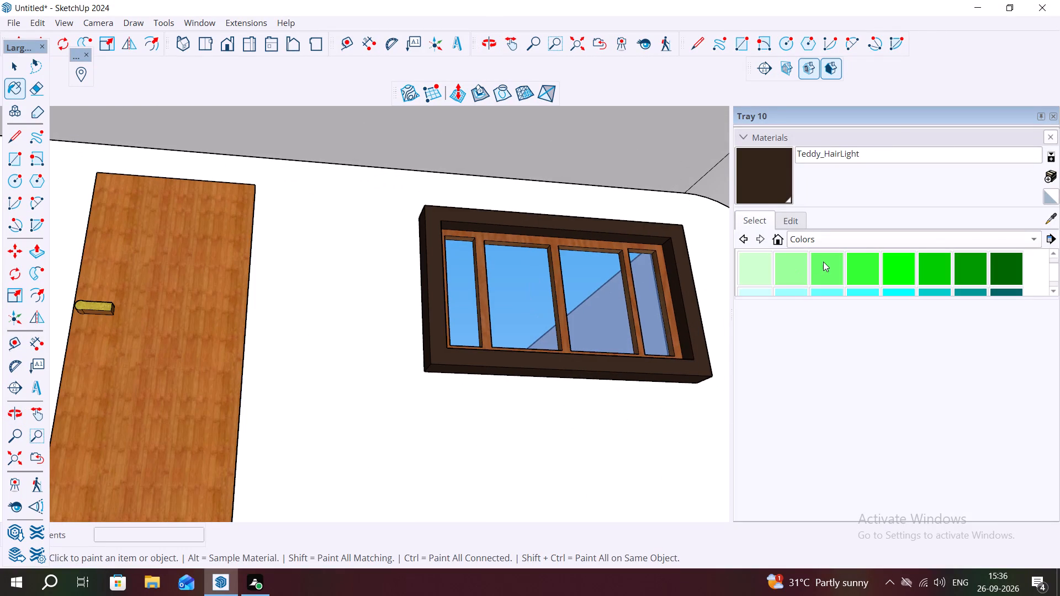
click(864, 243)
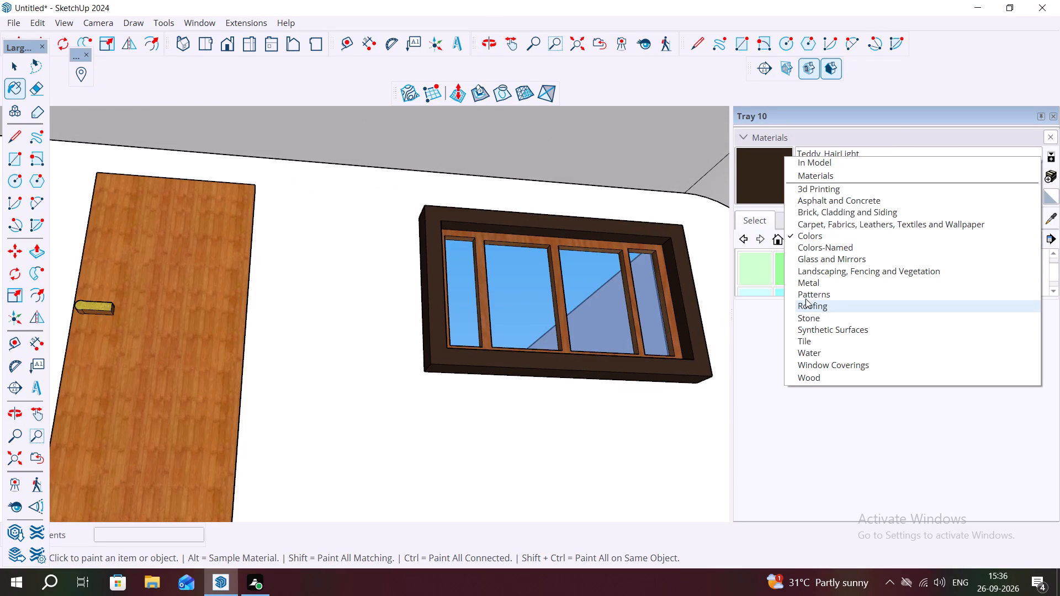
click(805, 260)
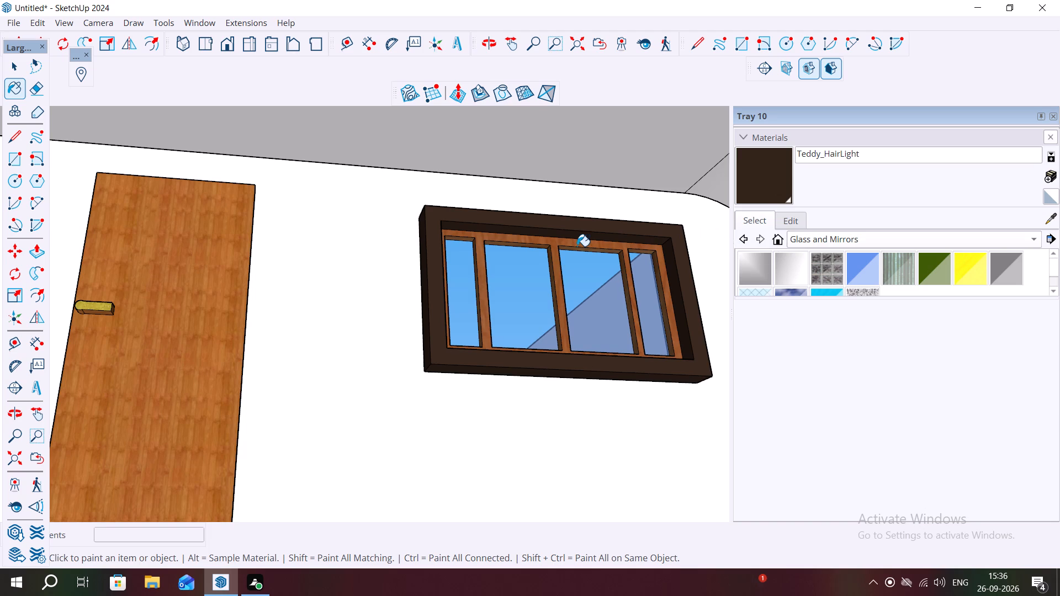
scroll(661, 246, down, 2)
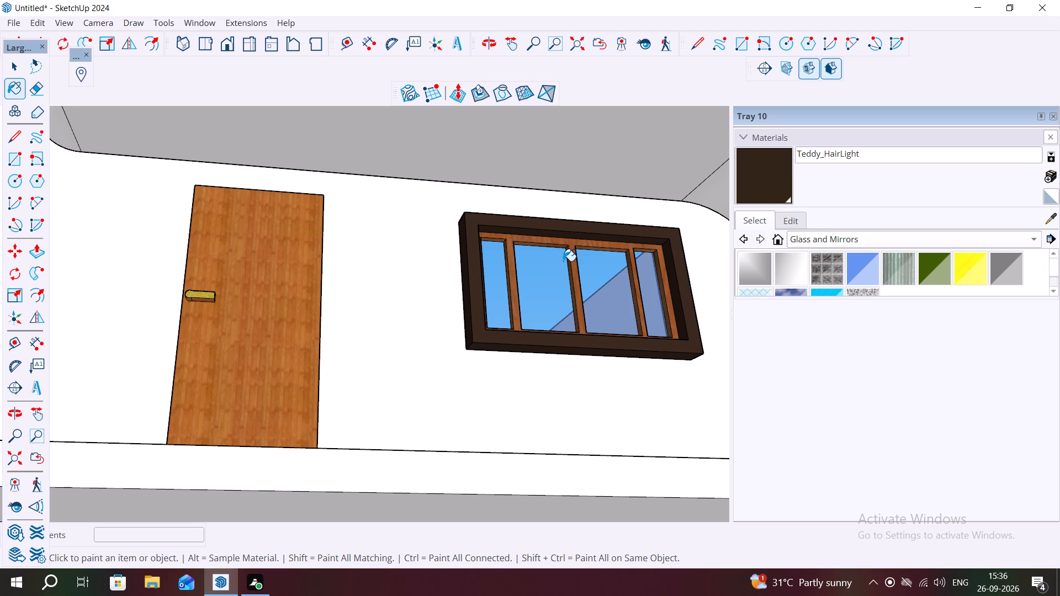
scroll(559, 261, down, 1)
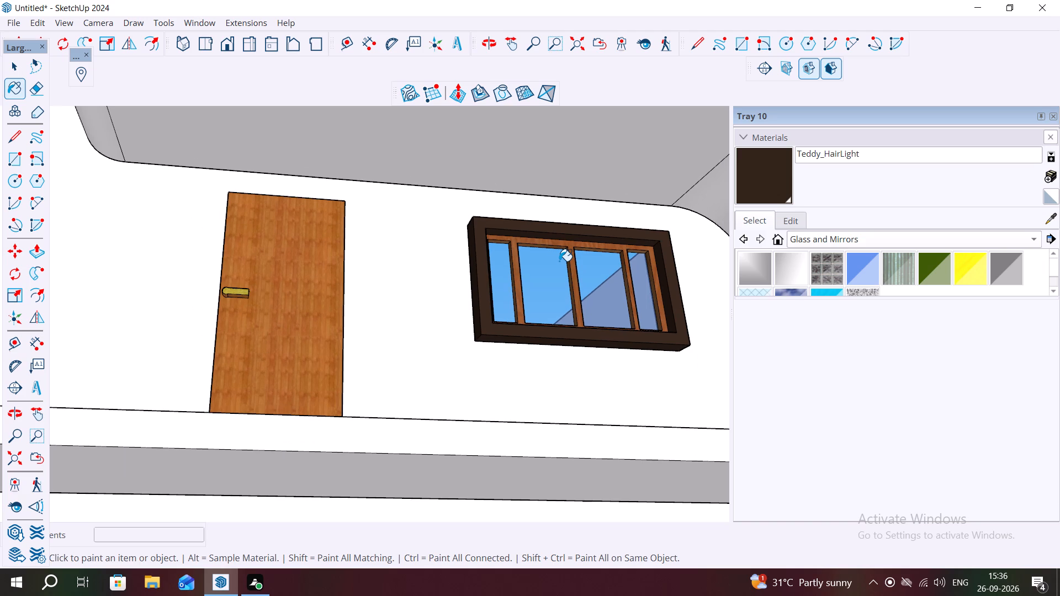
scroll(539, 267, down, 3)
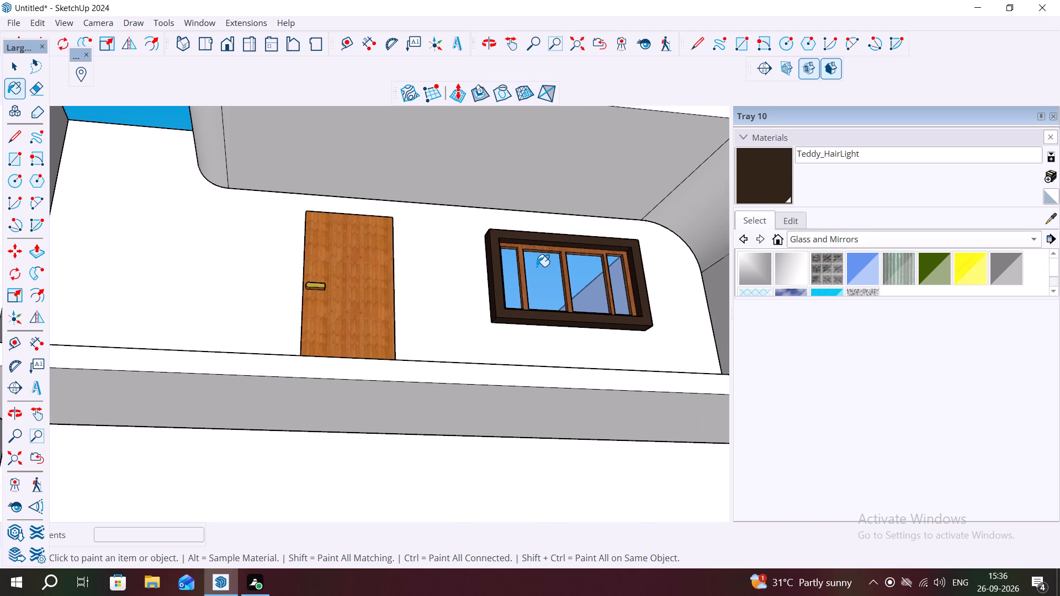
scroll(537, 267, down, 2)
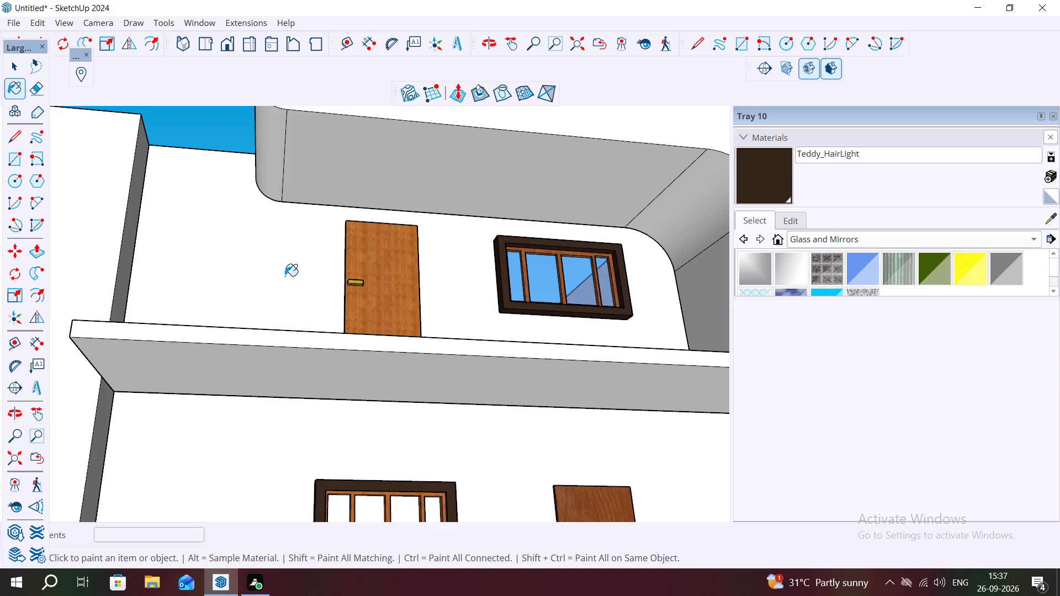
scroll(255, 301, down, 9)
scroll(416, 433, up, 3)
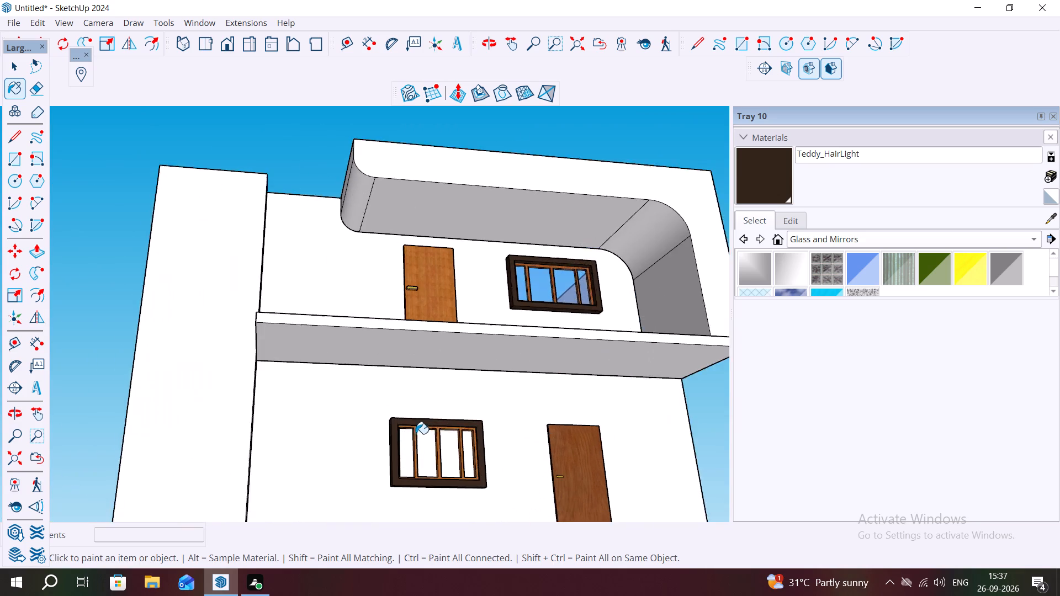
scroll(416, 434, up, 4)
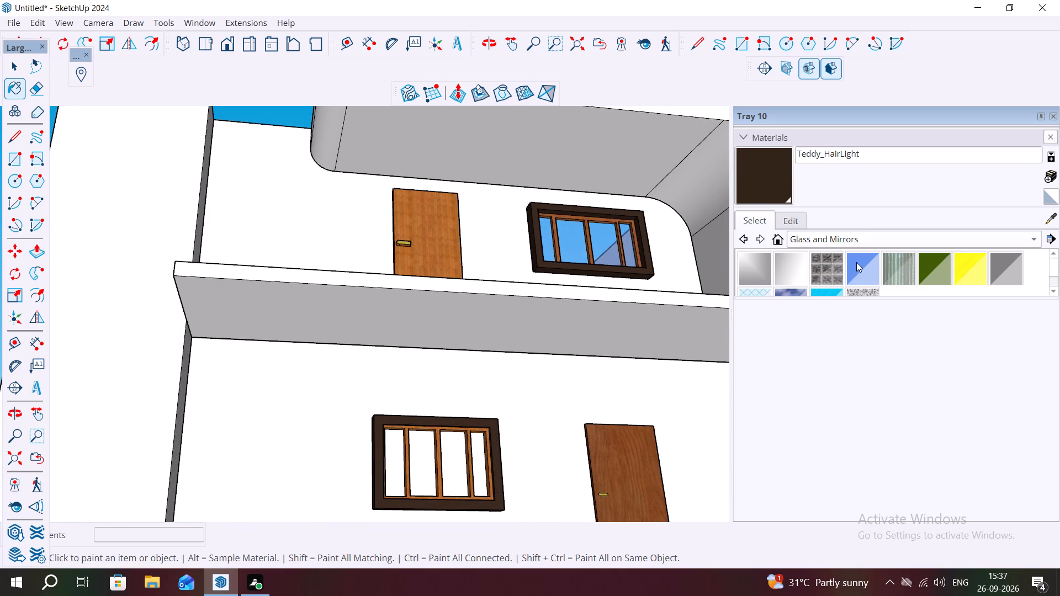
click(856, 262)
click(394, 464)
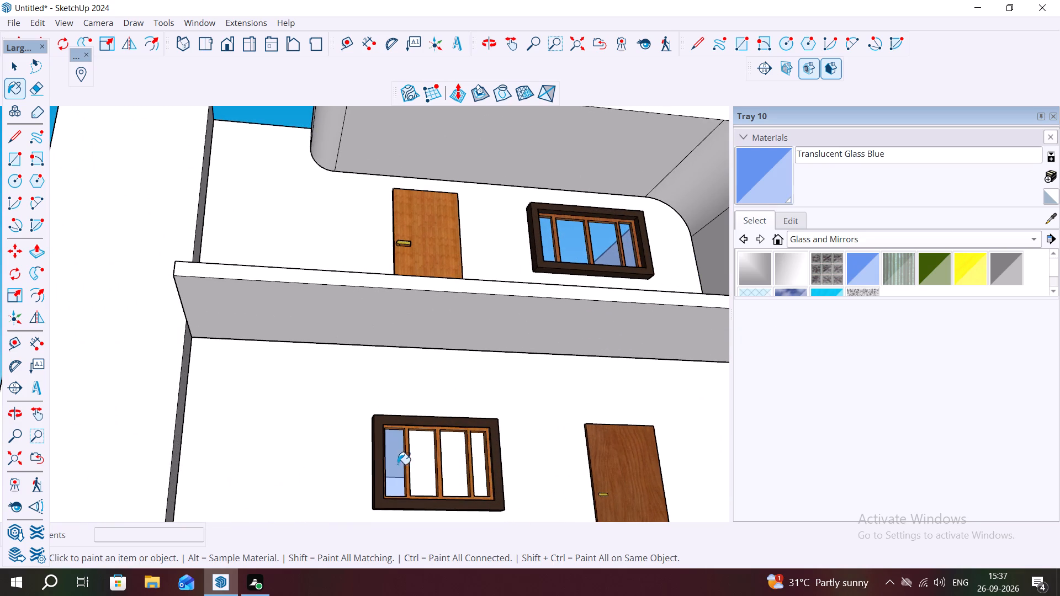
click(412, 471)
click(460, 471)
click(480, 479)
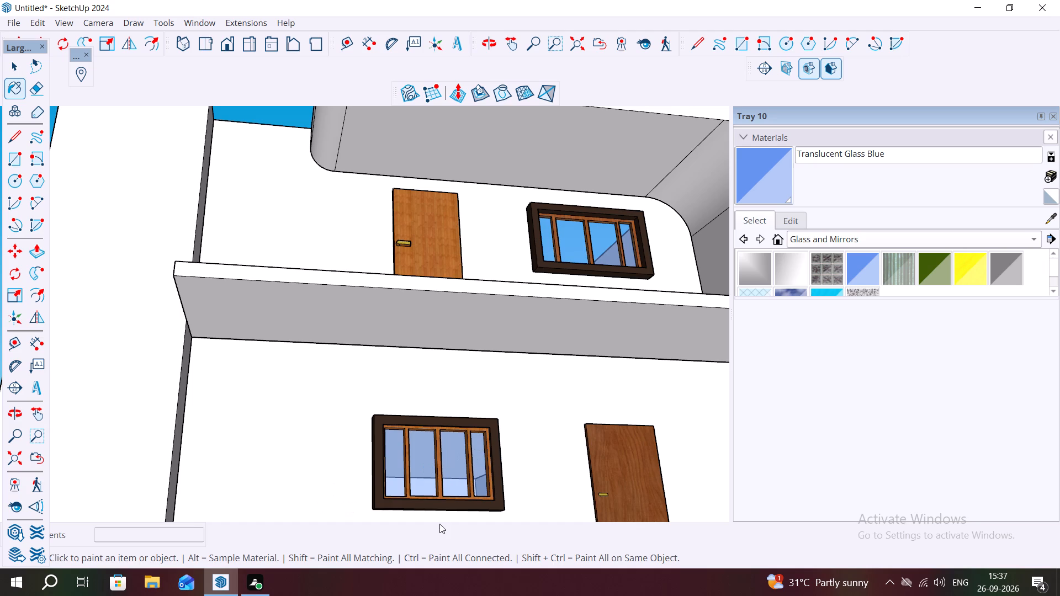
scroll(441, 524, down, 6)
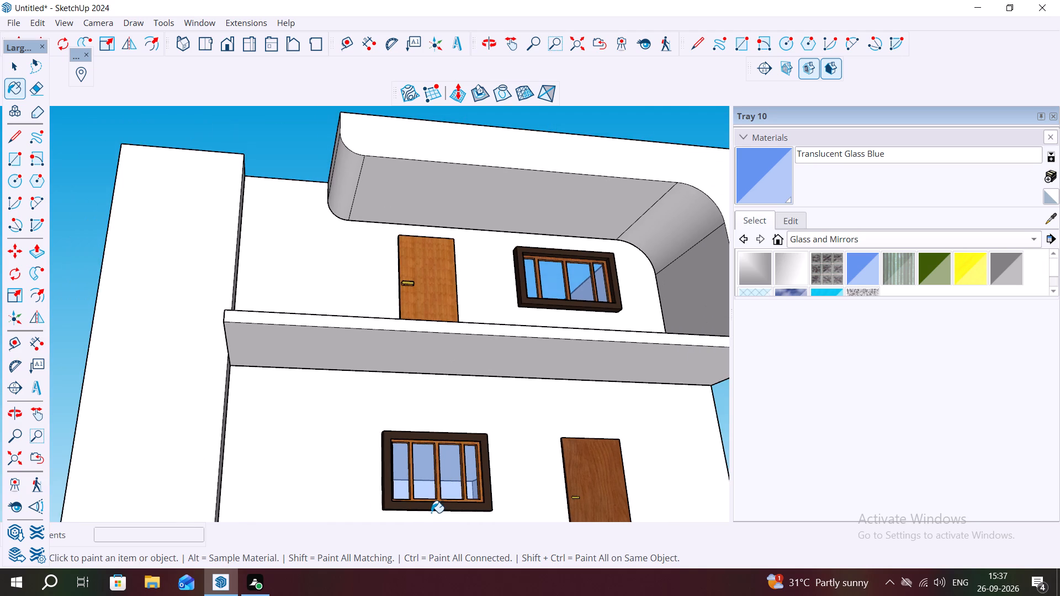
scroll(431, 513, down, 1)
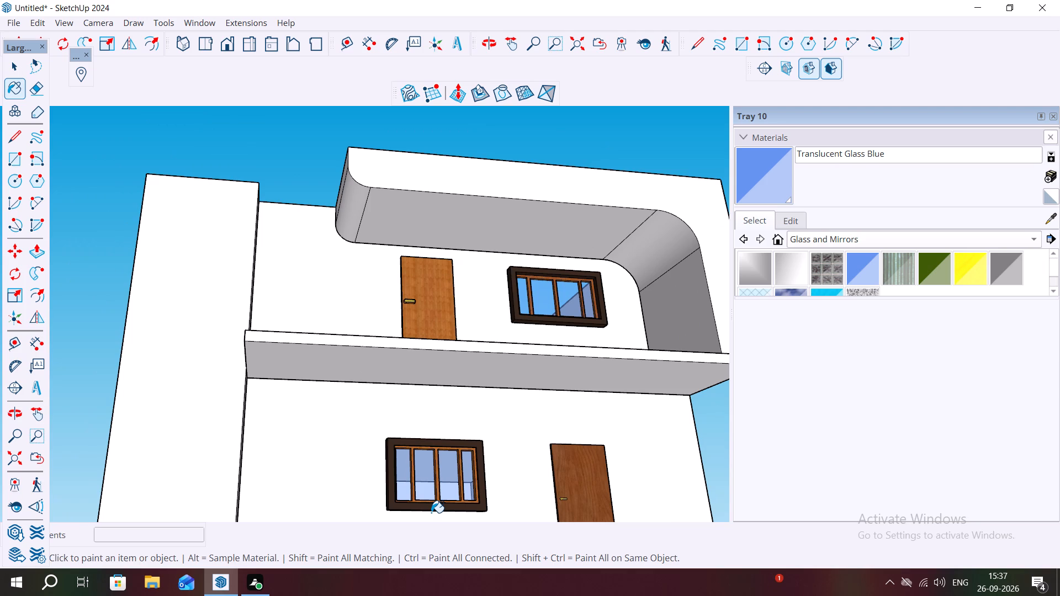
Examine the whole front facade, with its doors, windows and balcony, from several distances and angles.
scroll(431, 513, down, 4)
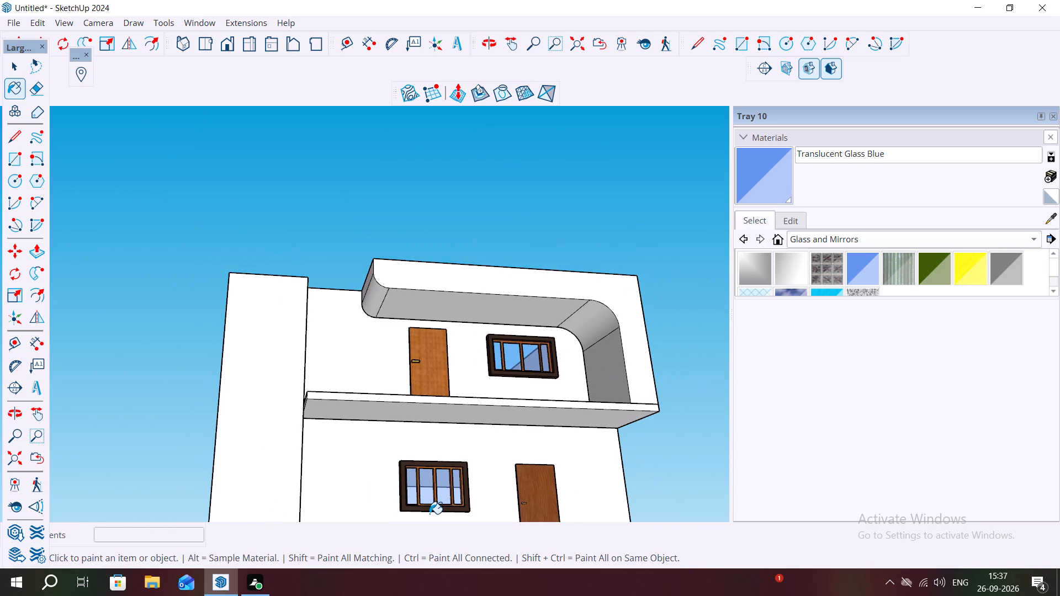
middle_drag(427, 514, 407, 518)
scroll(412, 521, down, 1)
scroll(414, 521, up, 1)
scroll(414, 521, down, 4)
middle_drag(554, 469, 536, 555)
scroll(506, 473, down, 6)
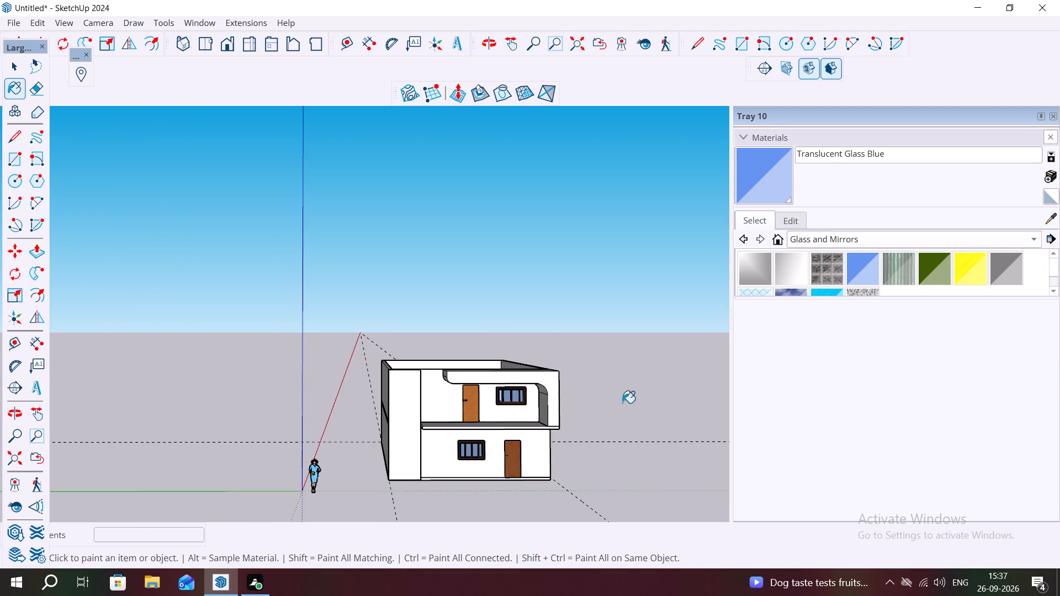
scroll(441, 428, up, 12)
scroll(440, 431, down, 3)
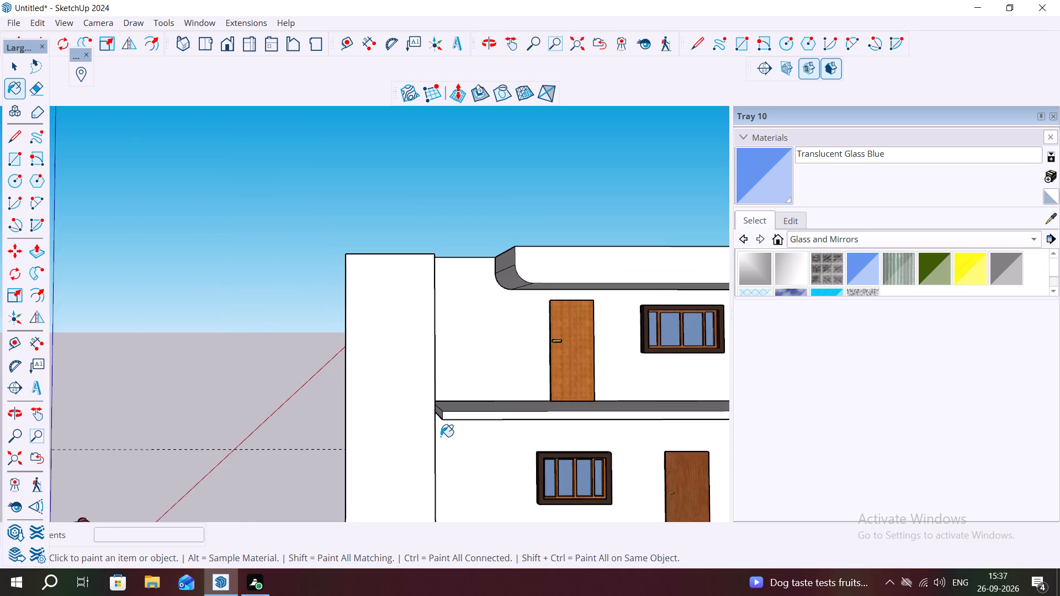
scroll(441, 437, down, 1)
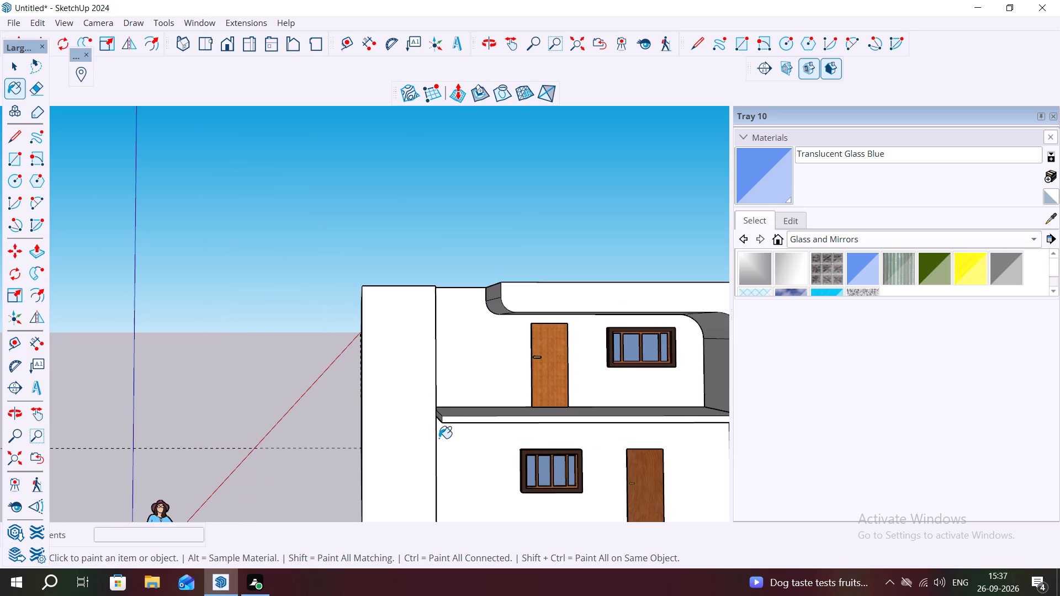
scroll(537, 345, down, 2)
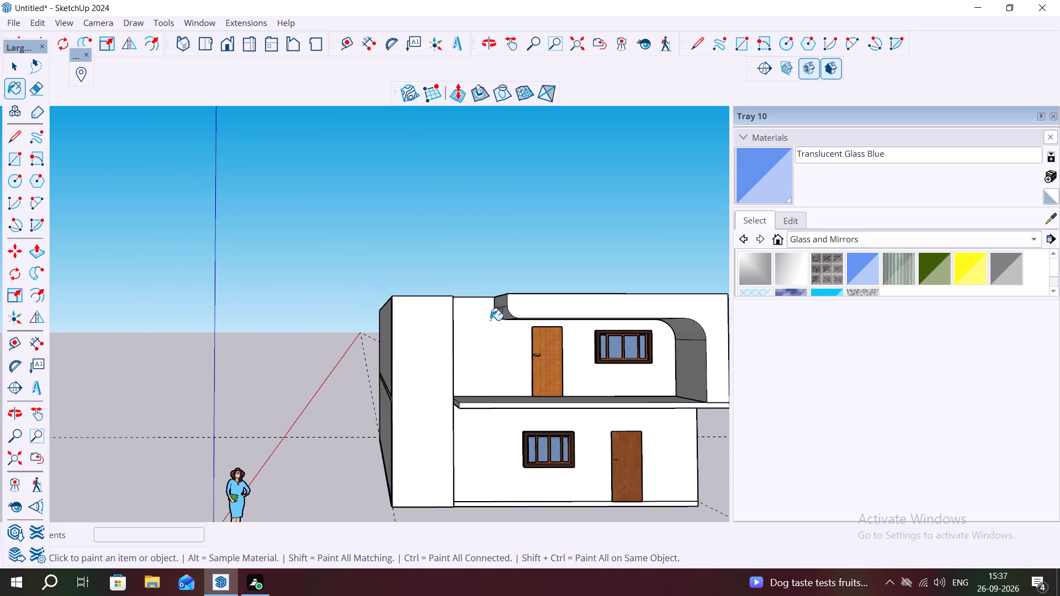
middle_drag(474, 320, 401, 312)
scroll(345, 306, down, 5)
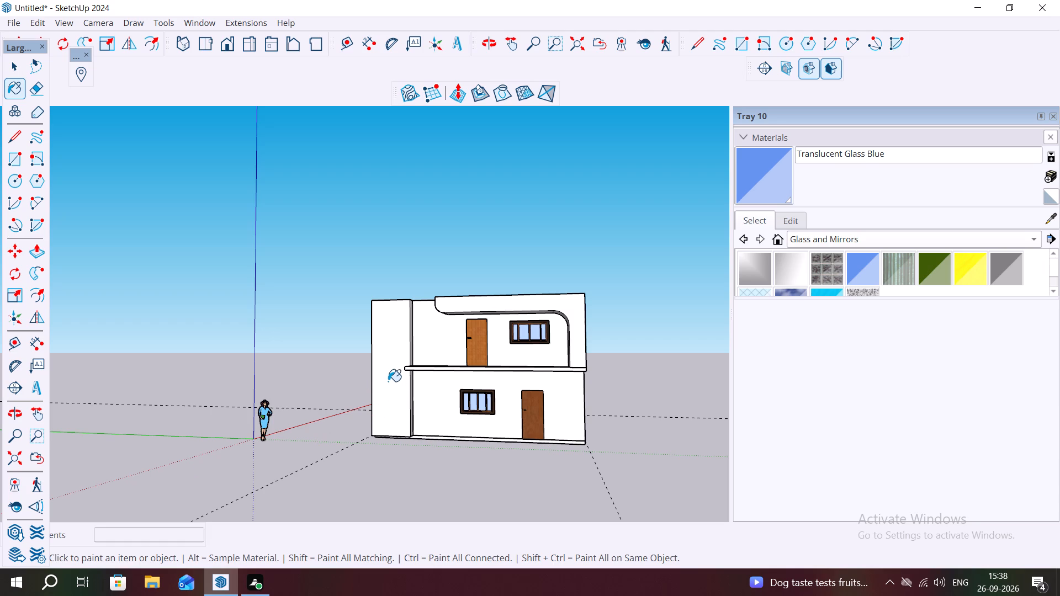
scroll(477, 358, up, 2)
middle_drag(496, 362, 560, 413)
scroll(540, 367, up, 2)
middle_drag(539, 369, 545, 377)
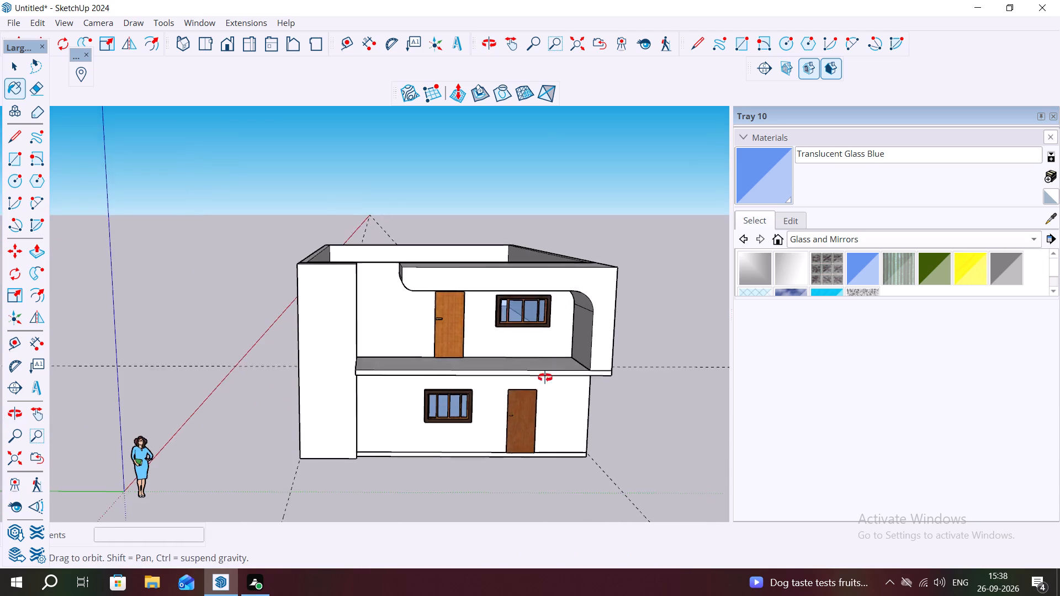
middle_drag(545, 377, 496, 409)
middle_drag(486, 408, 473, 403)
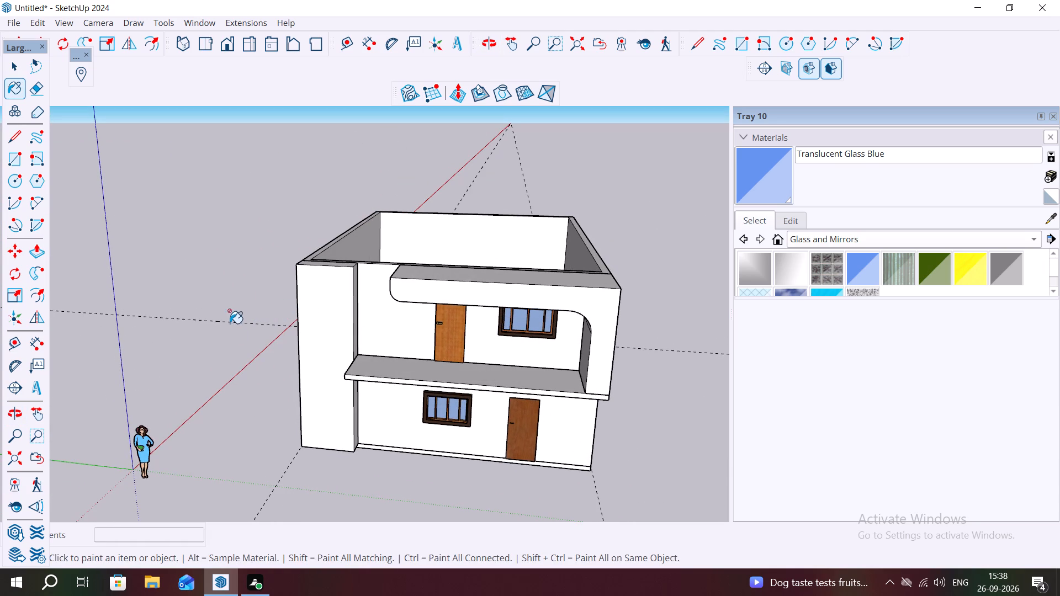
scroll(246, 361, down, 1)
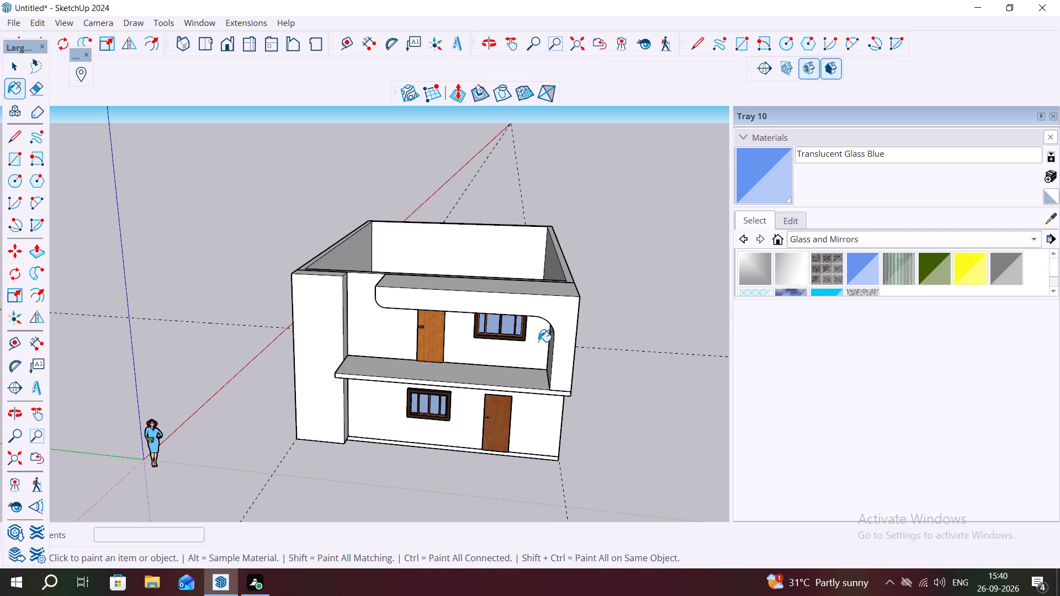
middle_drag(546, 360, 560, 274)
scroll(527, 305, down, 2)
middle_drag(463, 358, 506, 446)
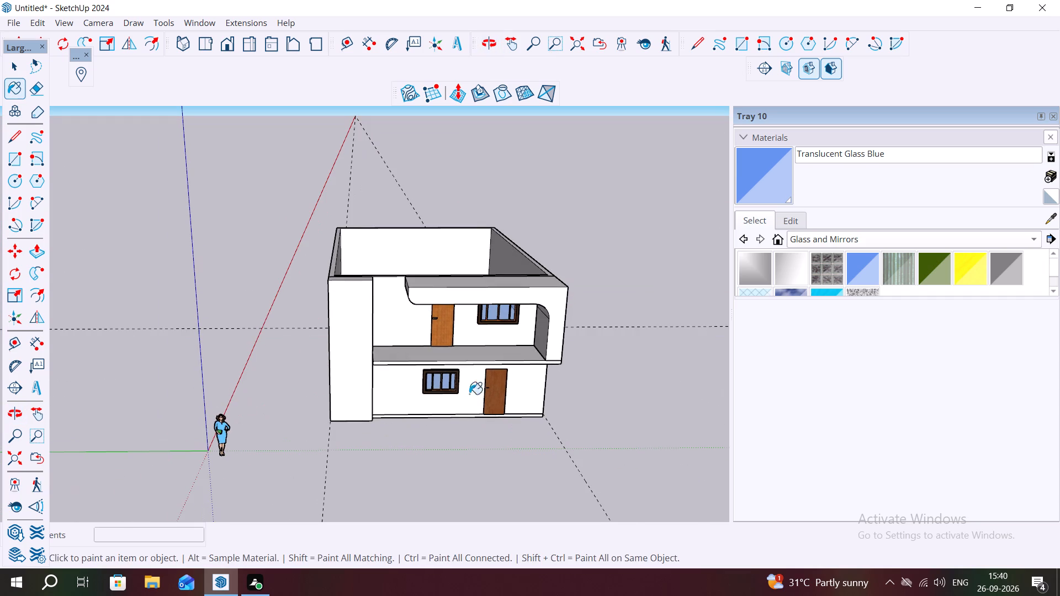
Draw a rectangle about 20' 4" by 5' 11" on the balcony floor from its inner corner beside the curved side wall.
click(15, 158)
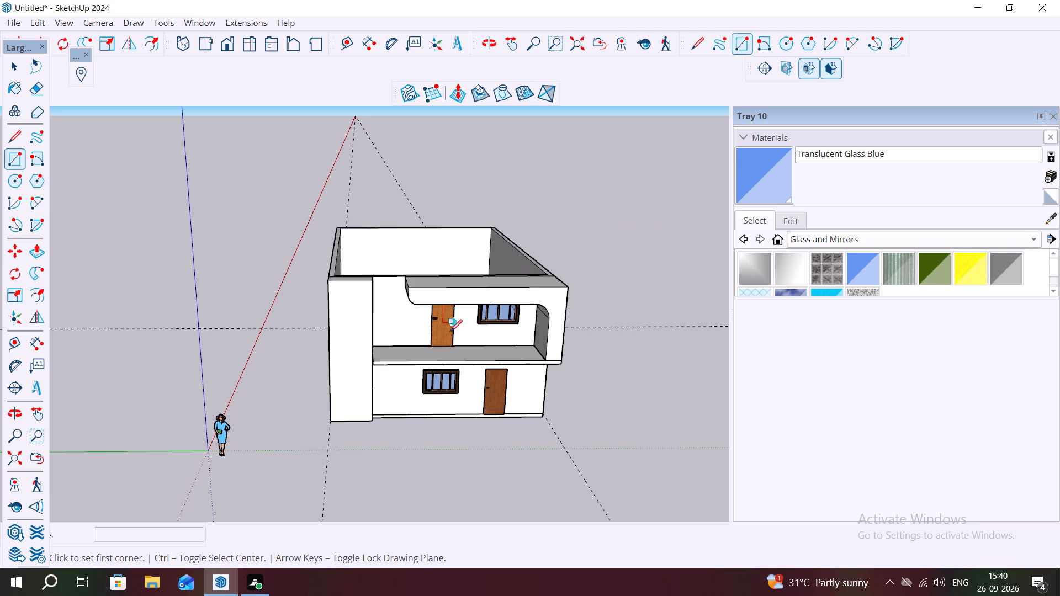
scroll(529, 343, up, 4)
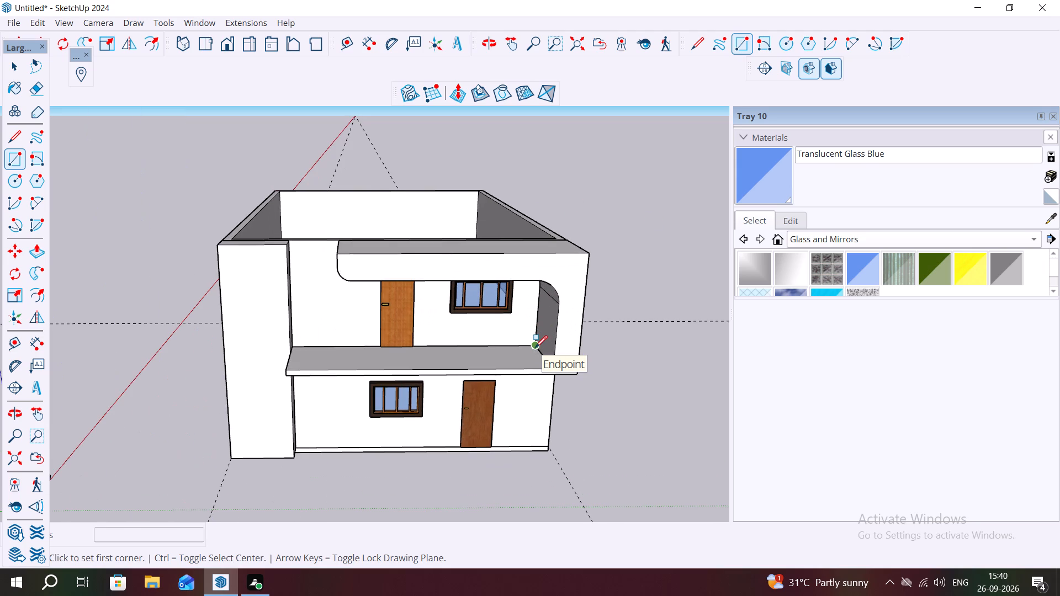
scroll(537, 338, up, 7)
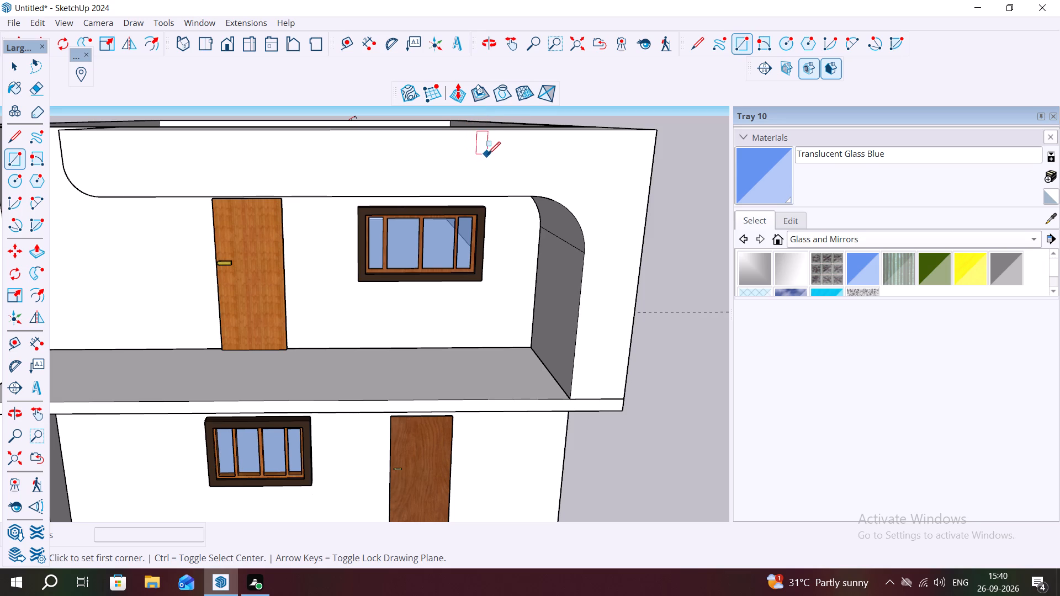
drag(531, 344, 536, 365)
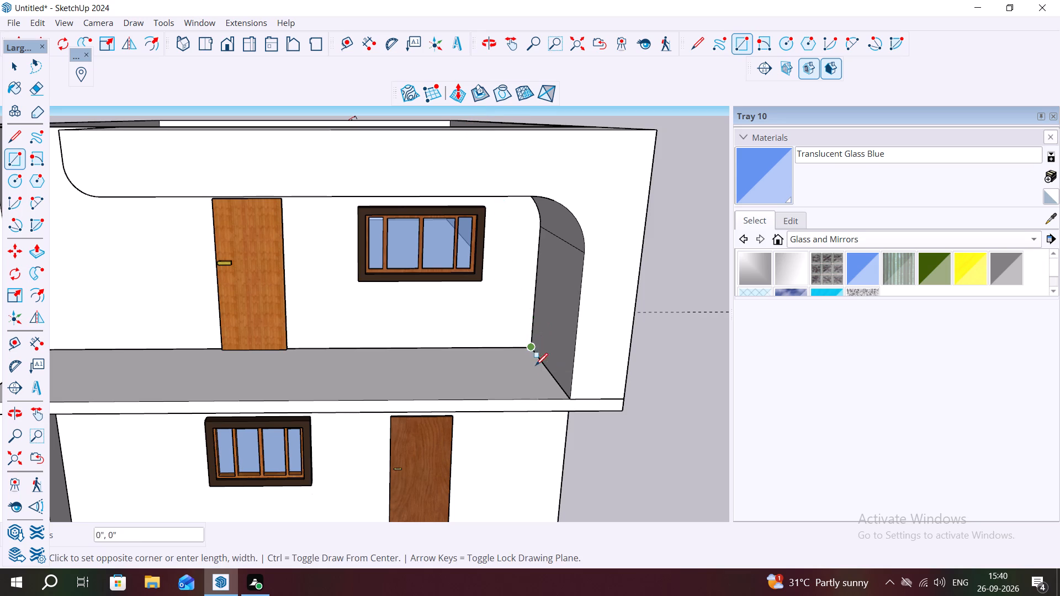
drag(536, 365, 262, 355)
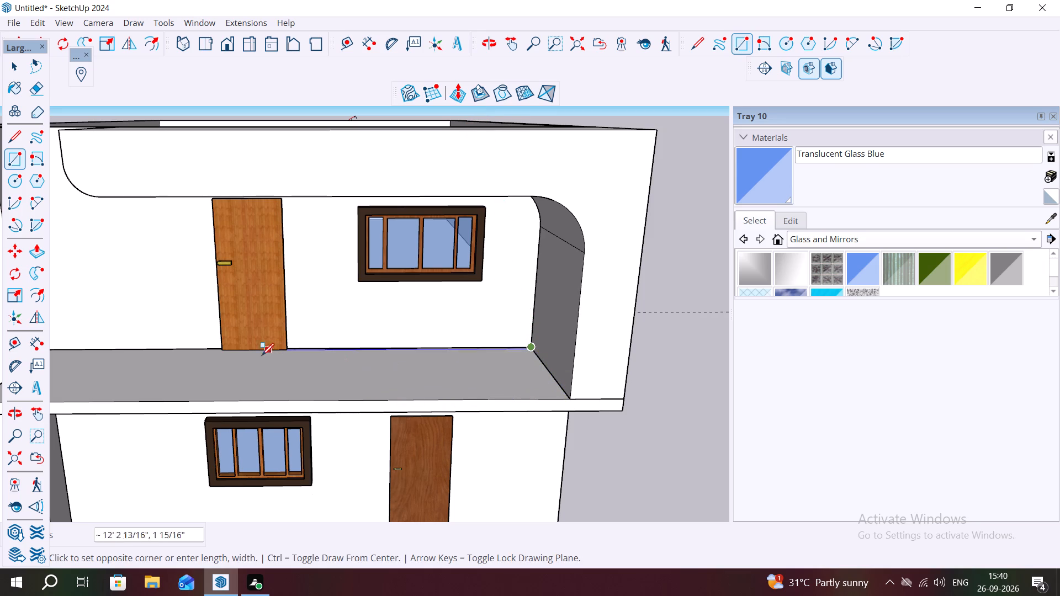
drag(262, 355, 112, 398)
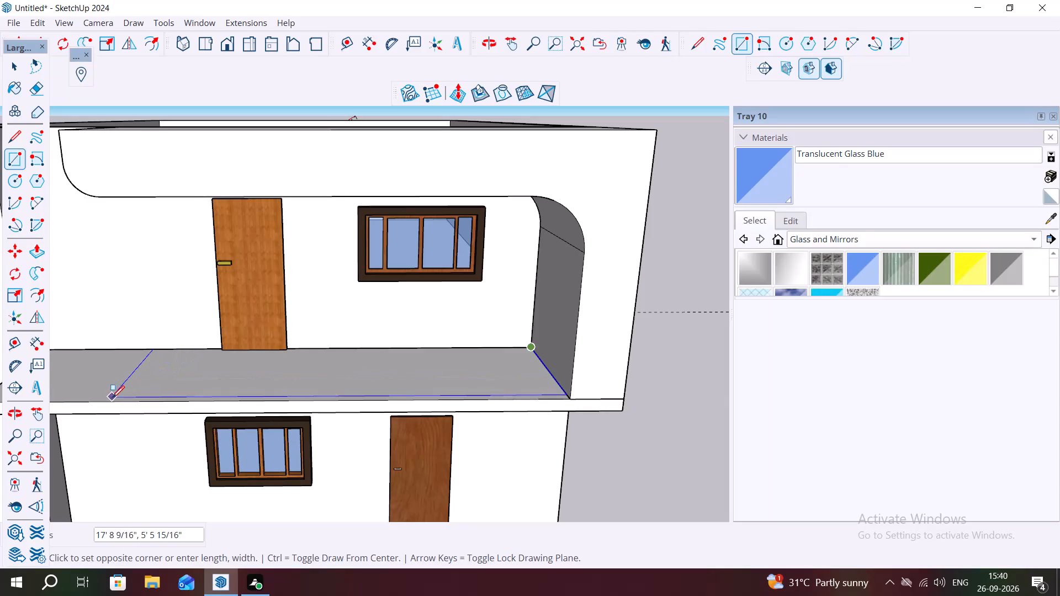
drag(112, 398, 40, 401)
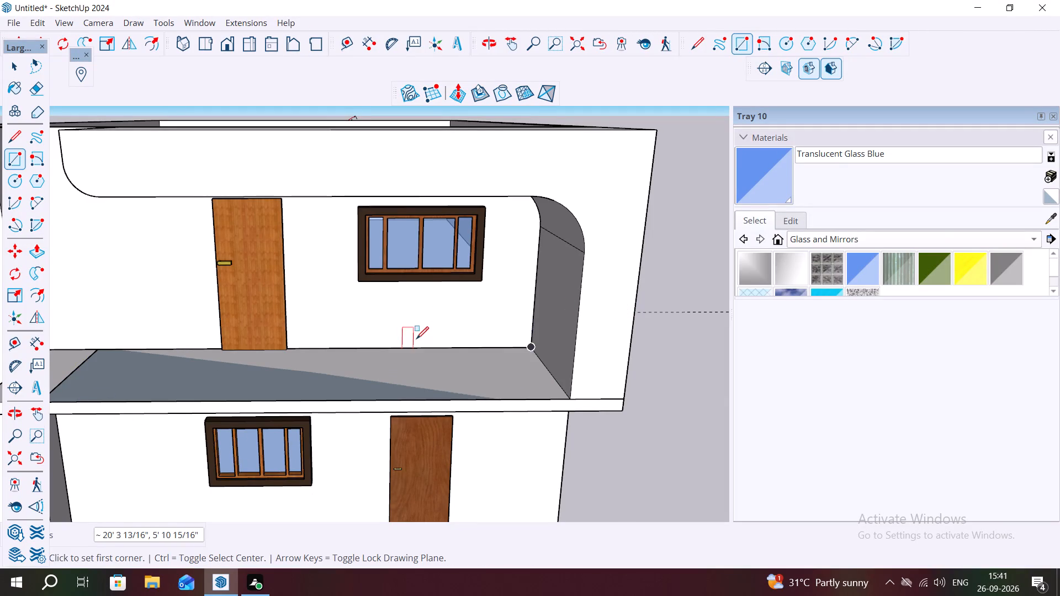
Open the balcony slab's group for editing and Push/Pull its underside downward by about 1'.
scroll(454, 351, down, 3)
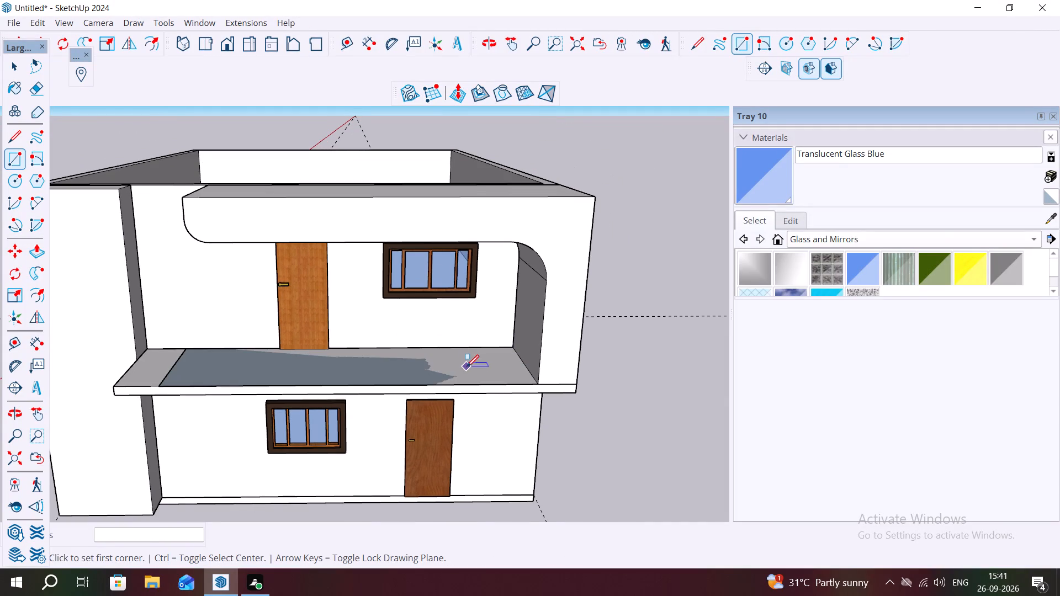
middle_drag(467, 365, 449, 237)
middle_drag(442, 310, 450, 242)
key(space)
click(406, 329)
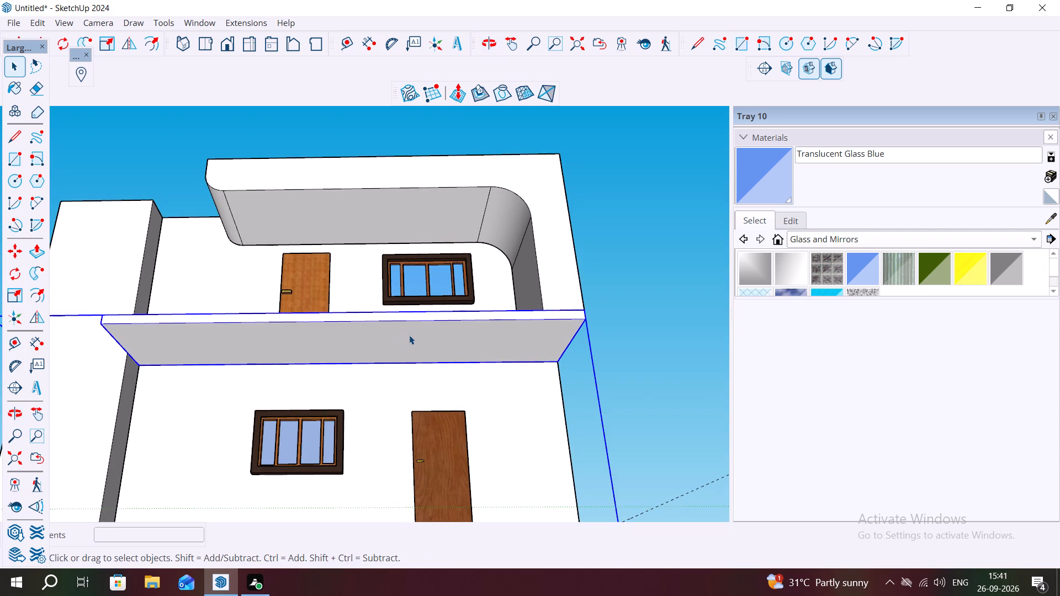
double_click(409, 335)
click(409, 334)
double_click(409, 334)
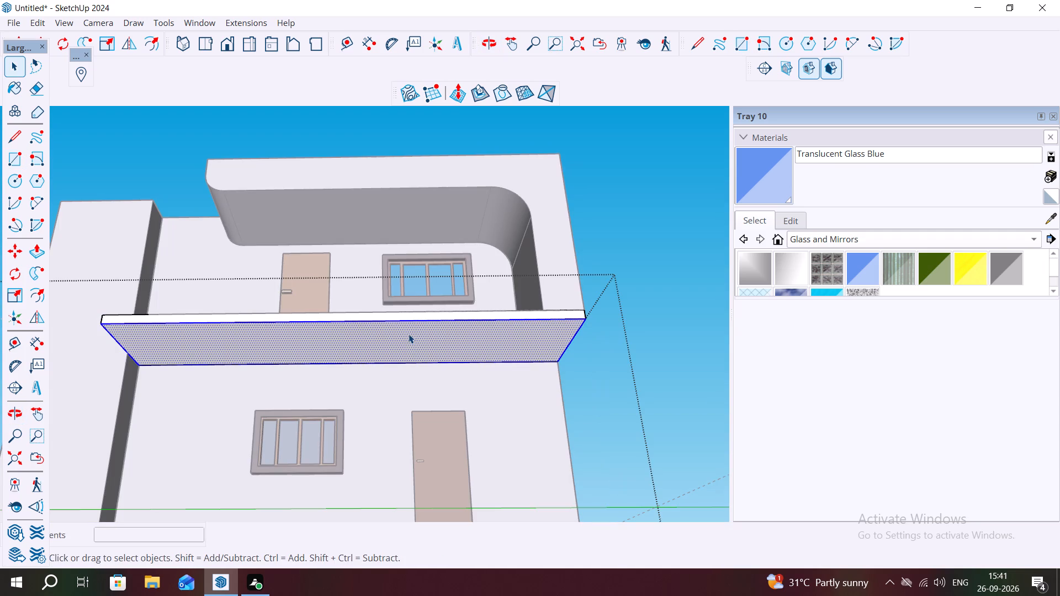
key(p)
click(408, 330)
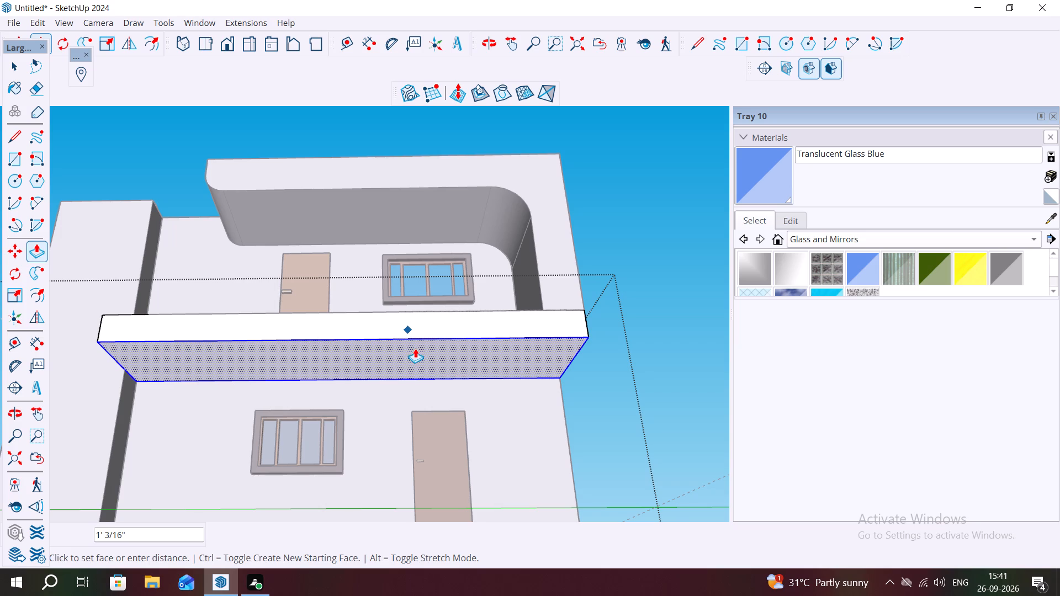
click(415, 348)
middle_drag(595, 288, 595, 374)
key(Escape)
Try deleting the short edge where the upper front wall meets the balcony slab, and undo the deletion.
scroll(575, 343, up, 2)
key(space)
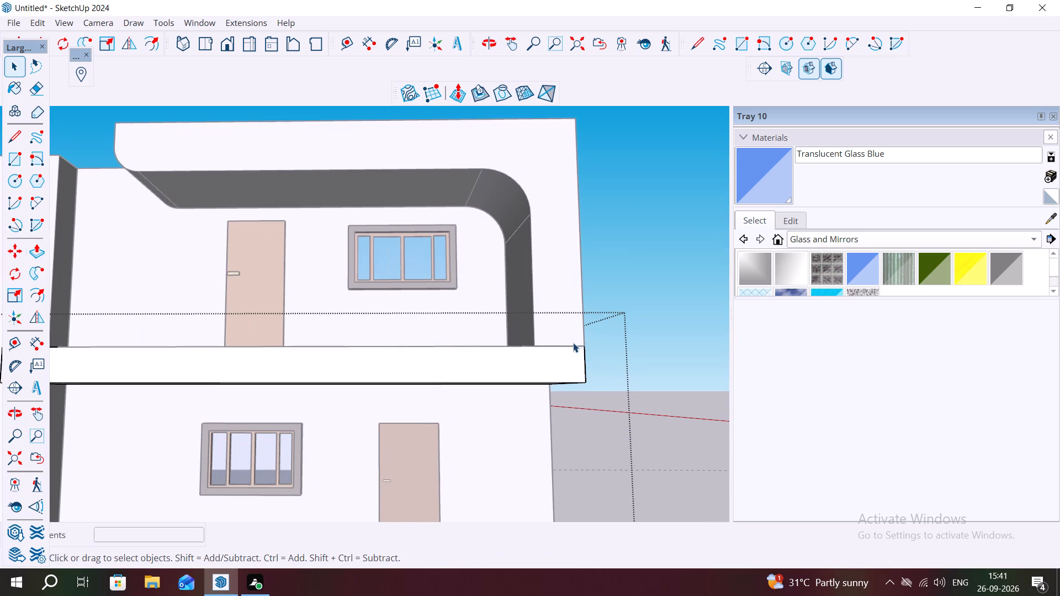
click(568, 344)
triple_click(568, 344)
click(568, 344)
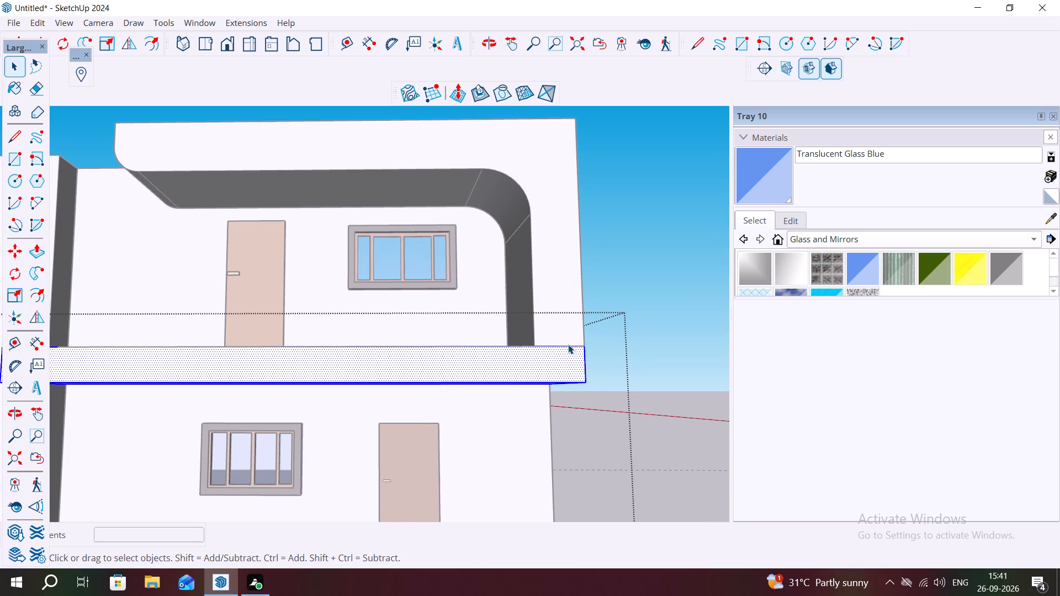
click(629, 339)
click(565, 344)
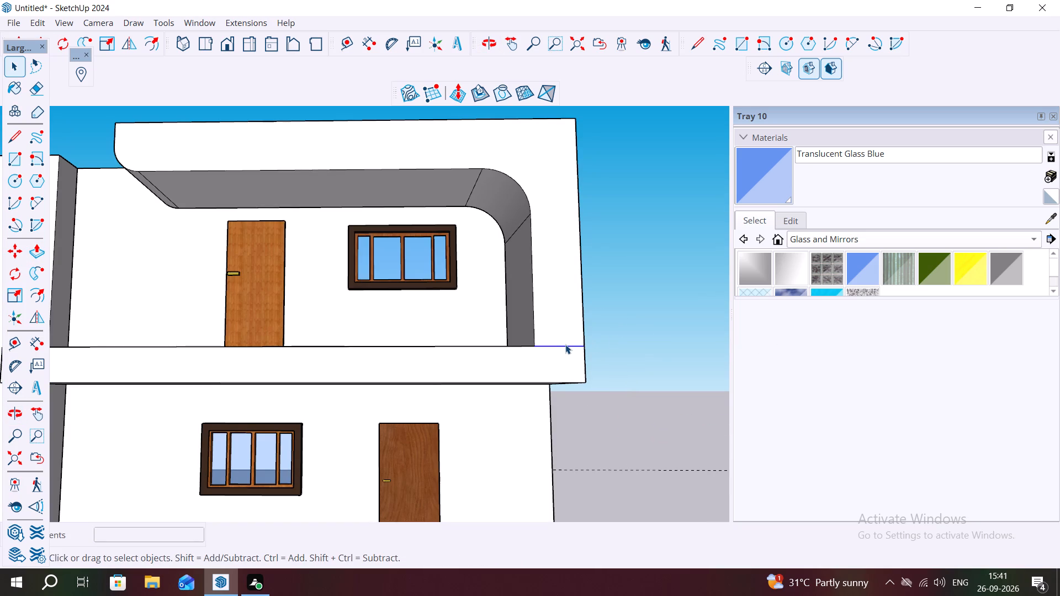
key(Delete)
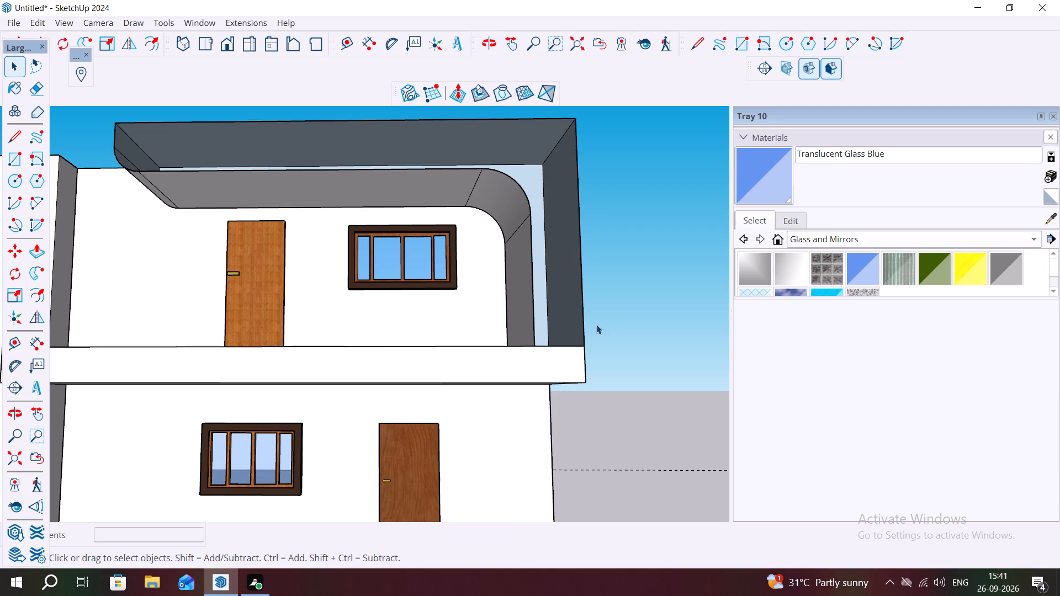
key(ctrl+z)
Inside the balcony slab's group, draw a rectangle about 5' 11" by 2' 5" on the floor at the end near the tower.
scroll(619, 299, down, 4)
middle_drag(540, 320, 542, 415)
scroll(288, 338, up, 4)
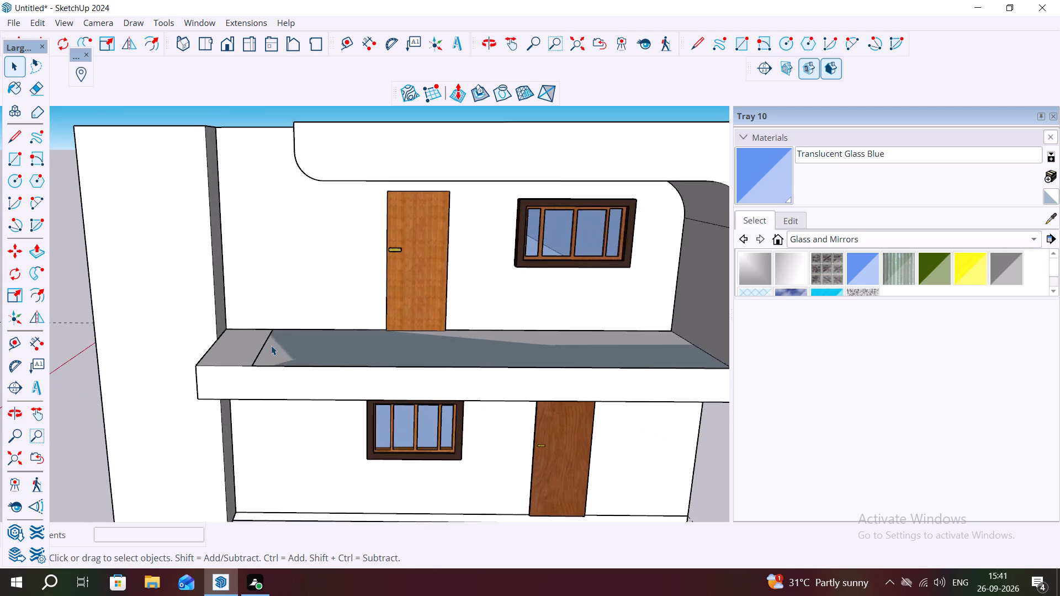
scroll(271, 345, up, 1)
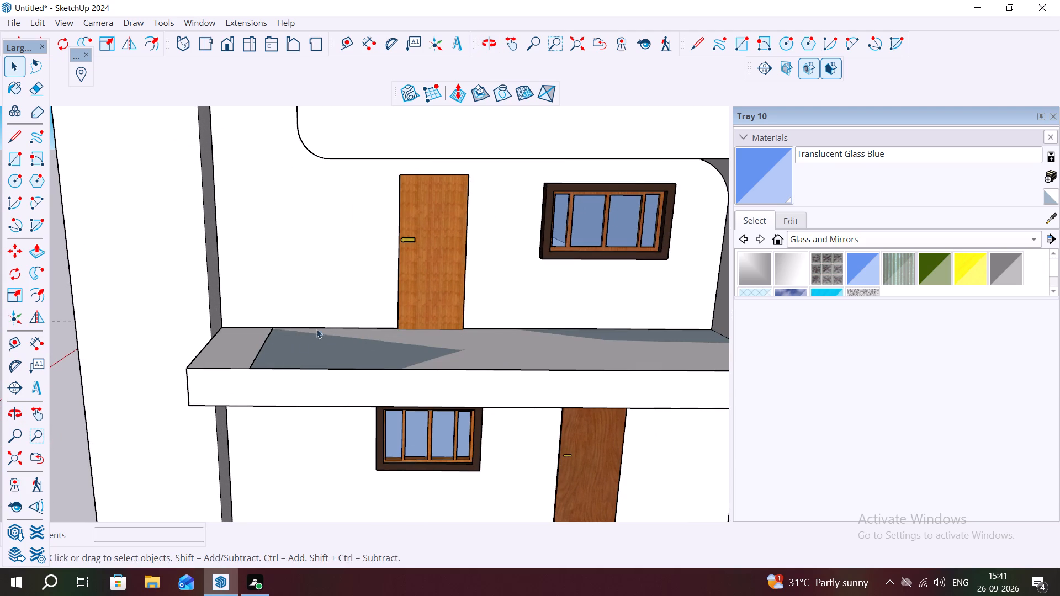
click(227, 356)
double_click(231, 352)
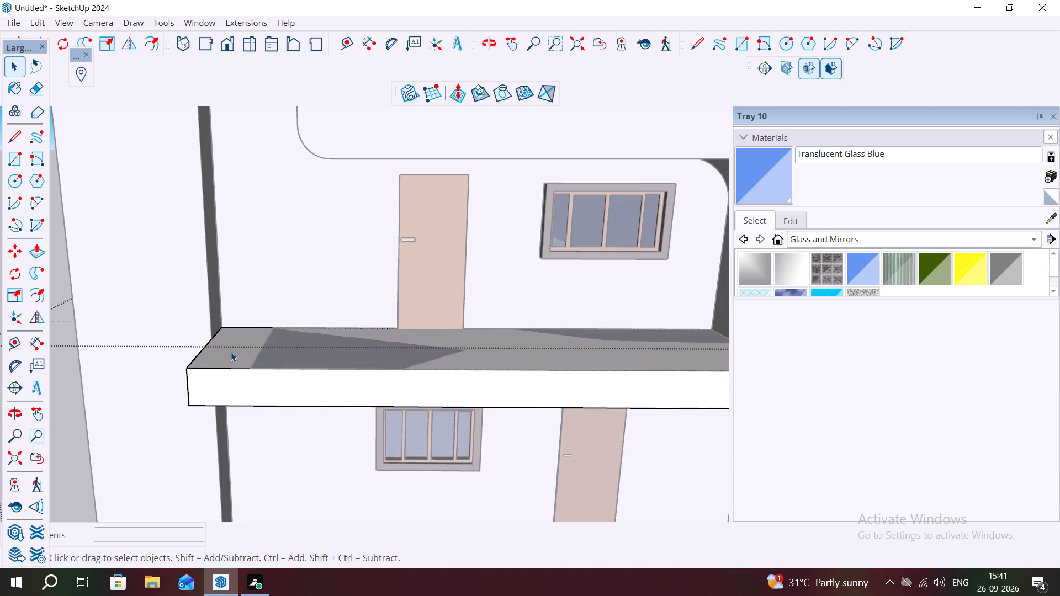
click(231, 352)
double_click(231, 352)
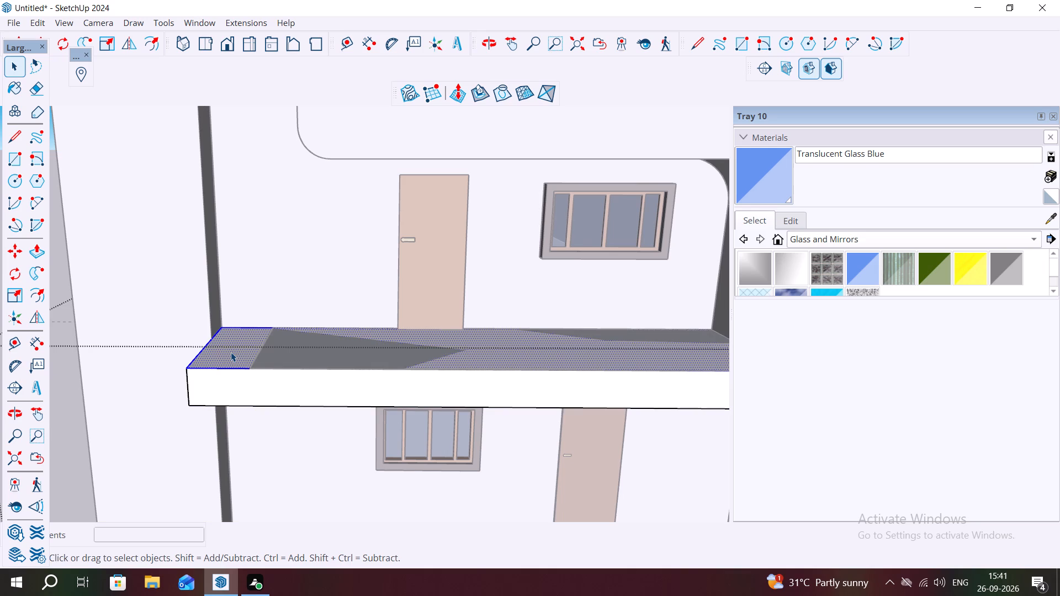
double_click(249, 337)
key(r)
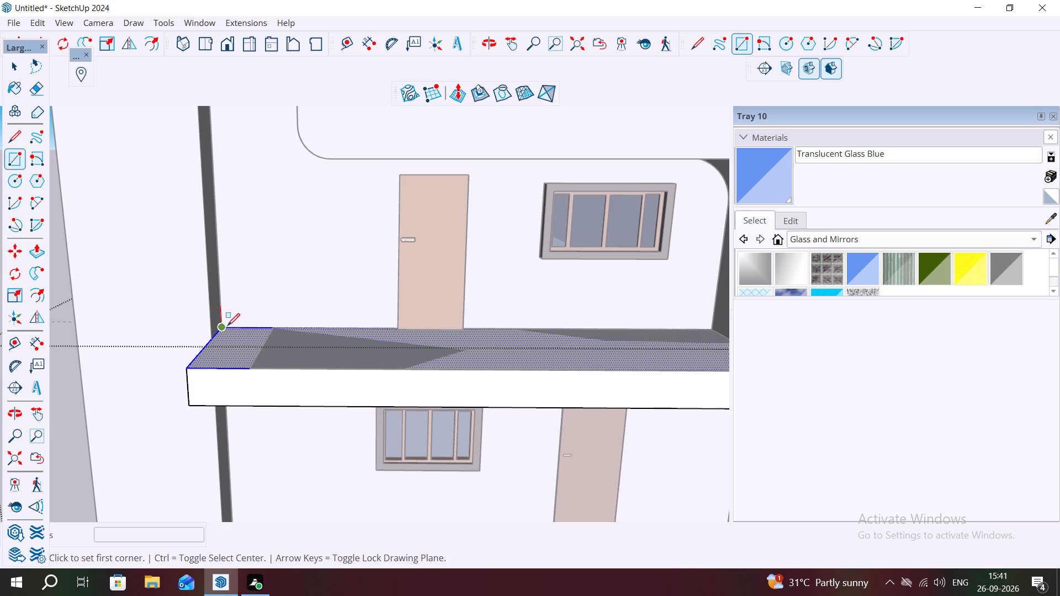
click(227, 326)
click(251, 370)
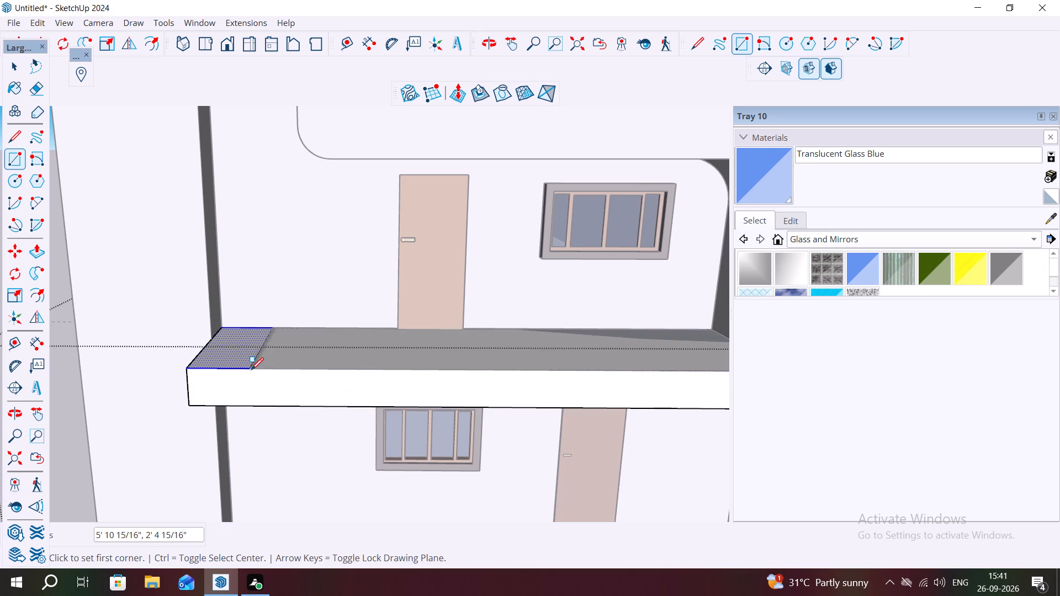
Push/Pull the small rectangle at the balcony floor's end upward by about 2' 8" into a solid block.
key(space)
click(247, 346)
key(p)
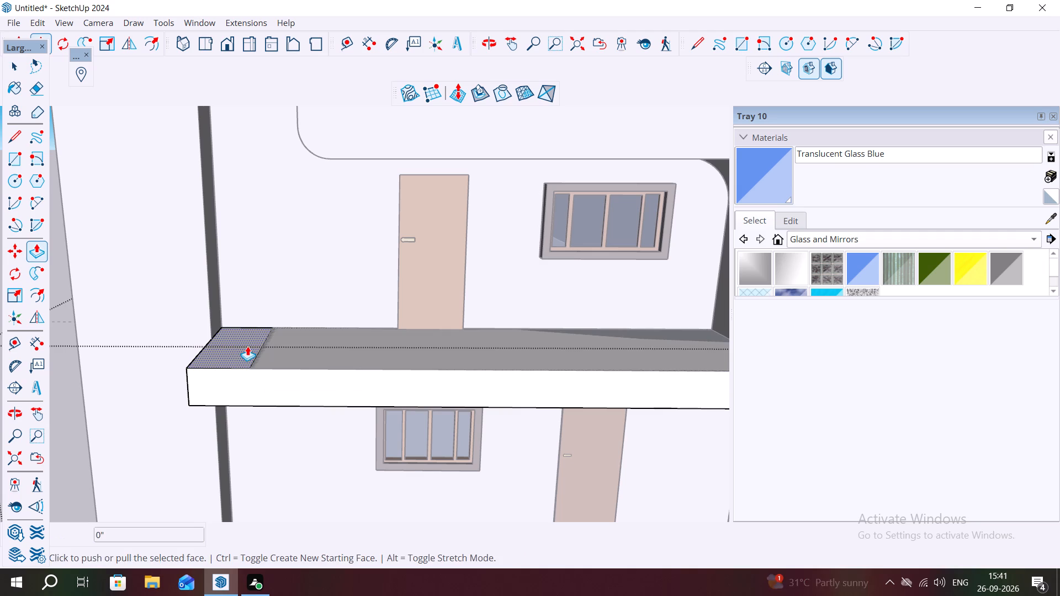
click(247, 346)
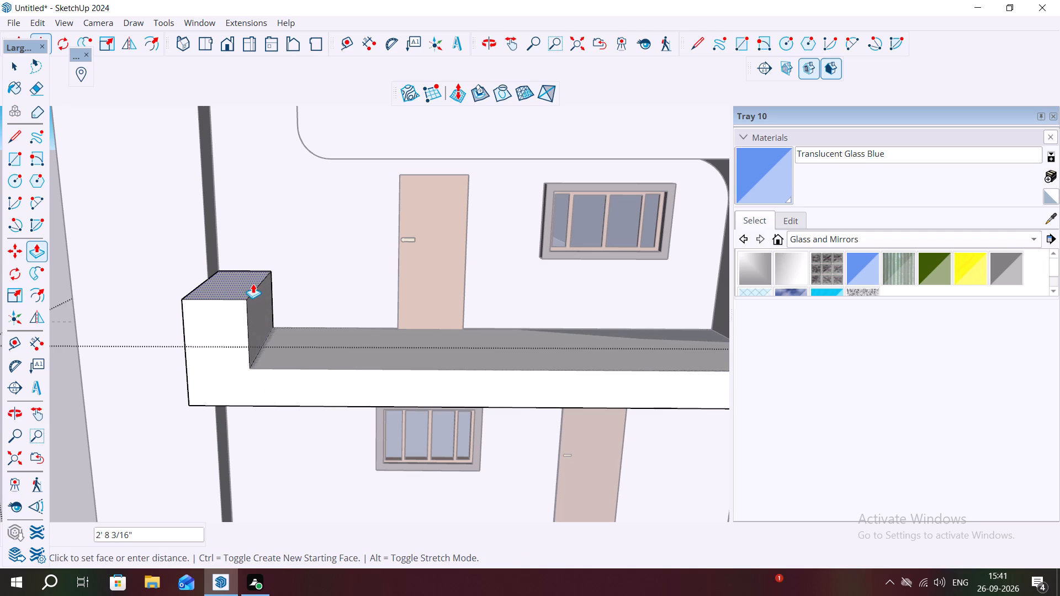
click(253, 284)
key(Escape)
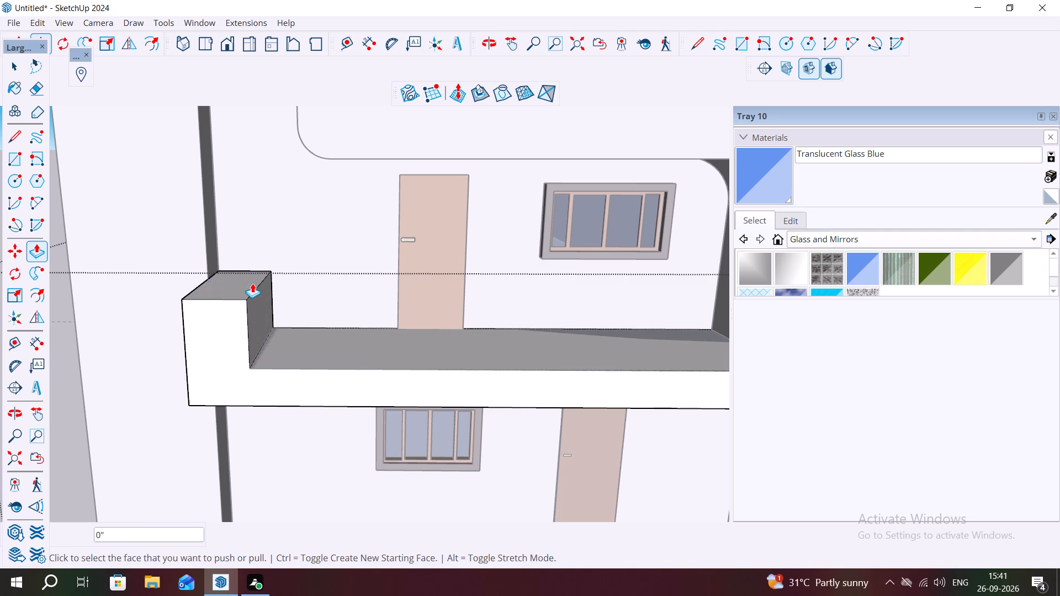
Draw a two-point arc across the balcony end block's top, between its inner edge's corners, bulging about 1' 3" into the block.
key(space)
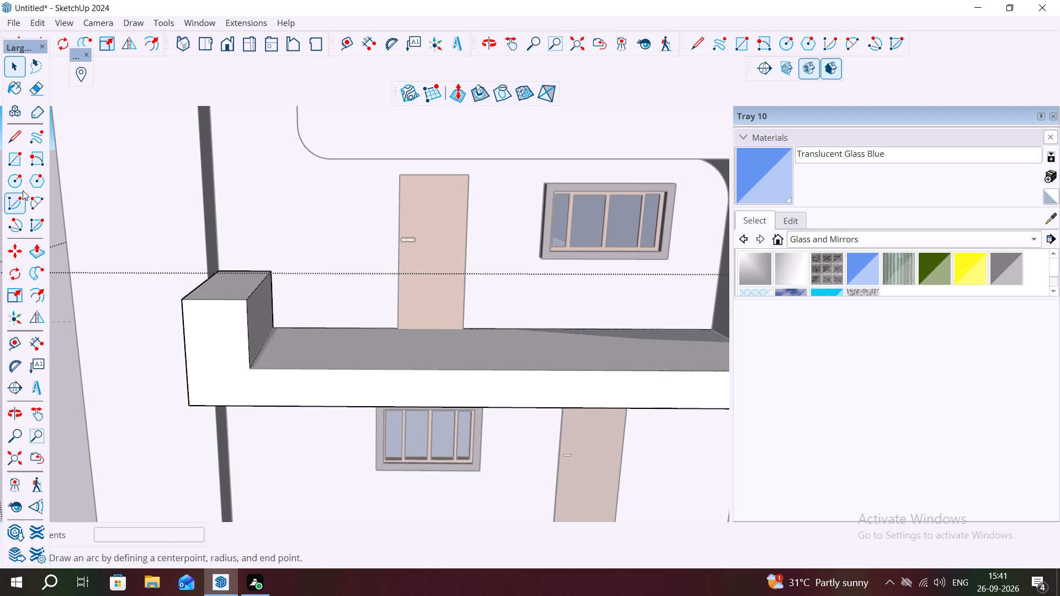
click(33, 200)
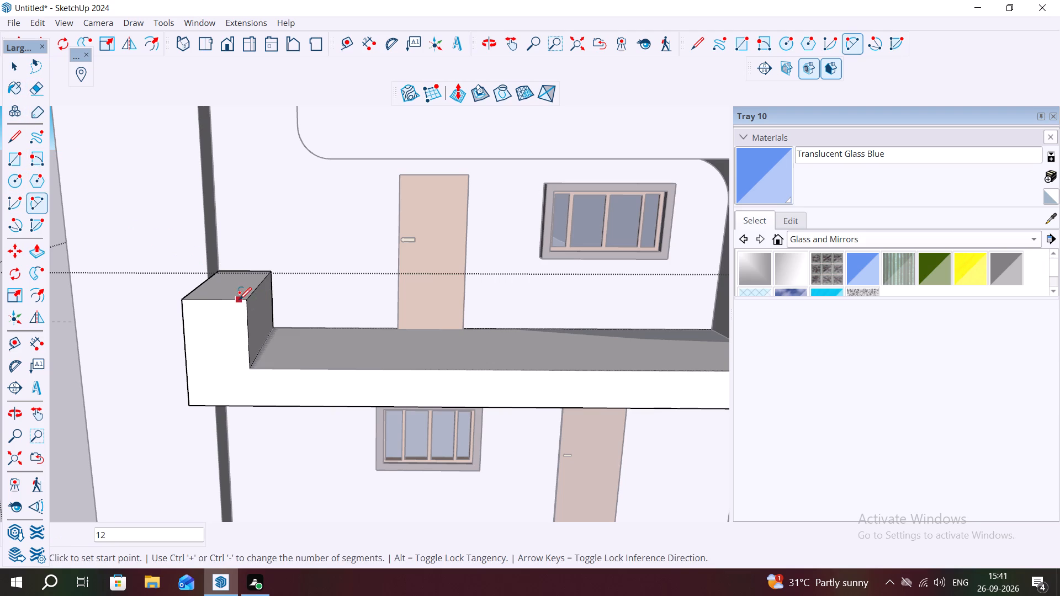
click(245, 300)
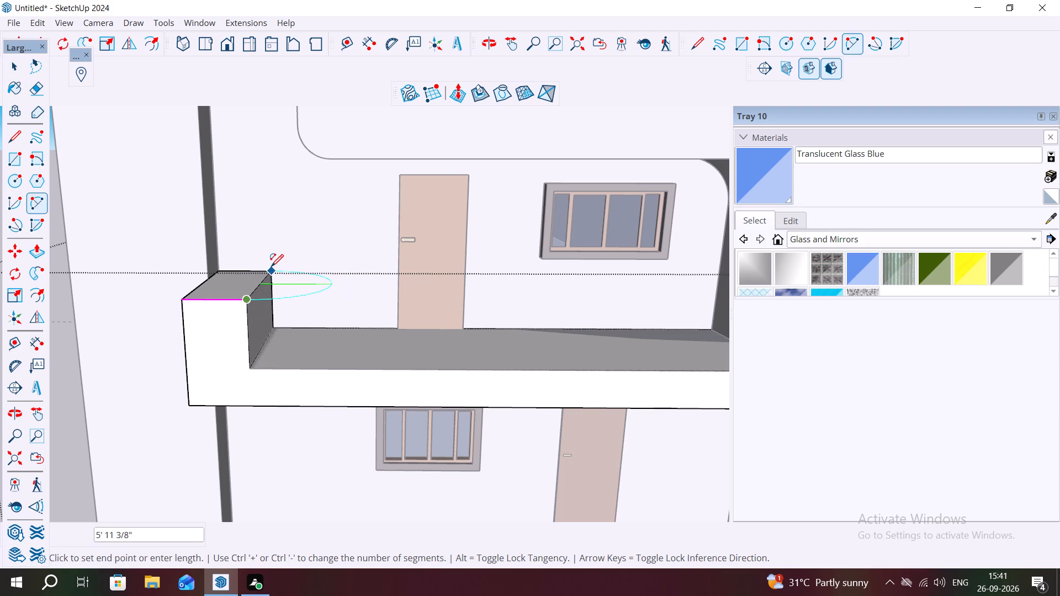
scroll(267, 260, up, 12)
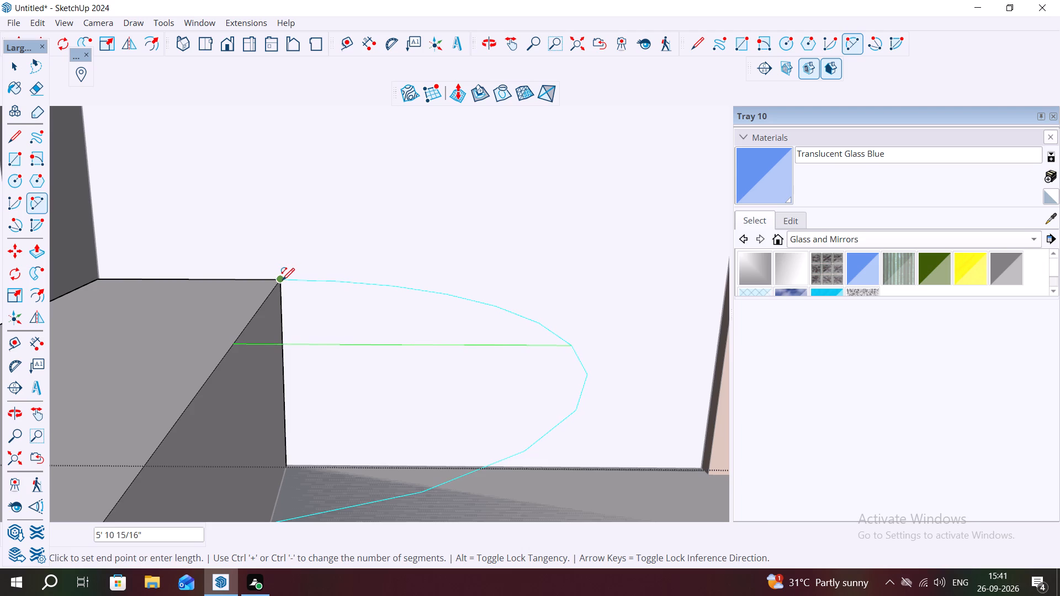
click(281, 280)
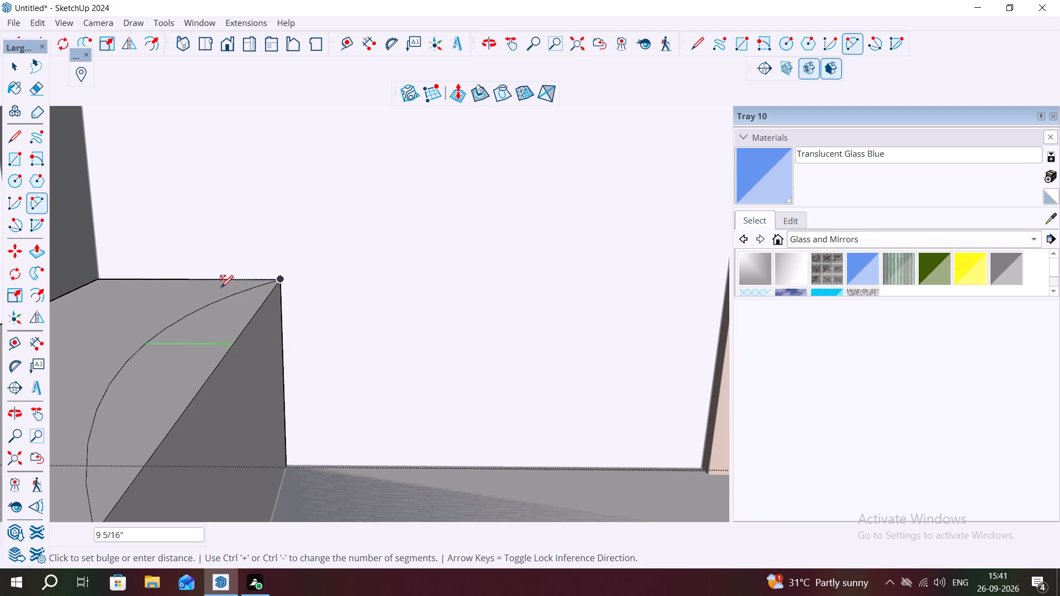
click(162, 297)
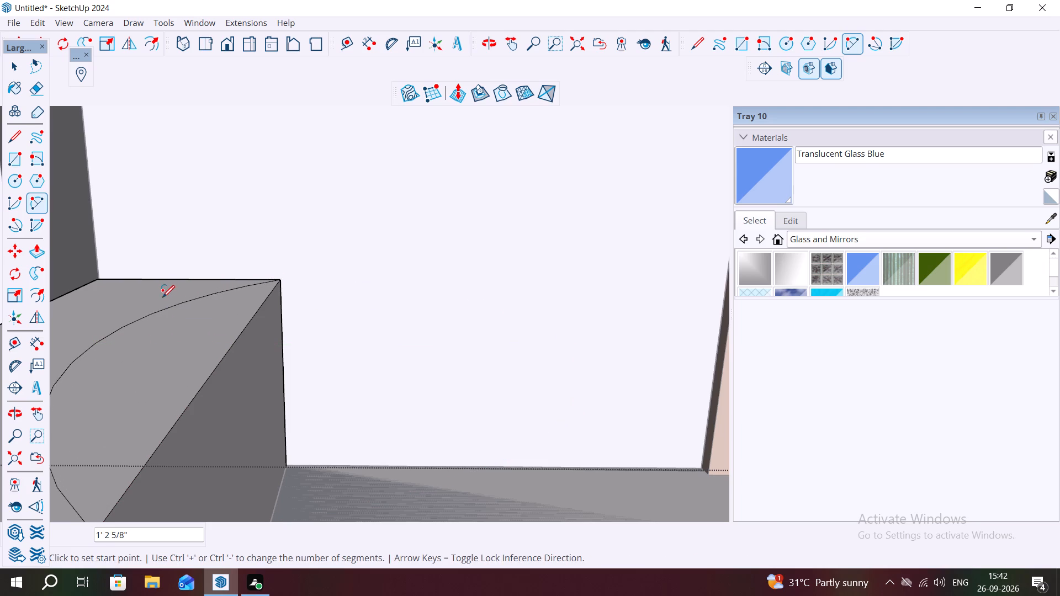
scroll(238, 315, down, 7)
Push/Pull the arc segment on the end block's top down about 2' 8" to the balcony floor.
key(space)
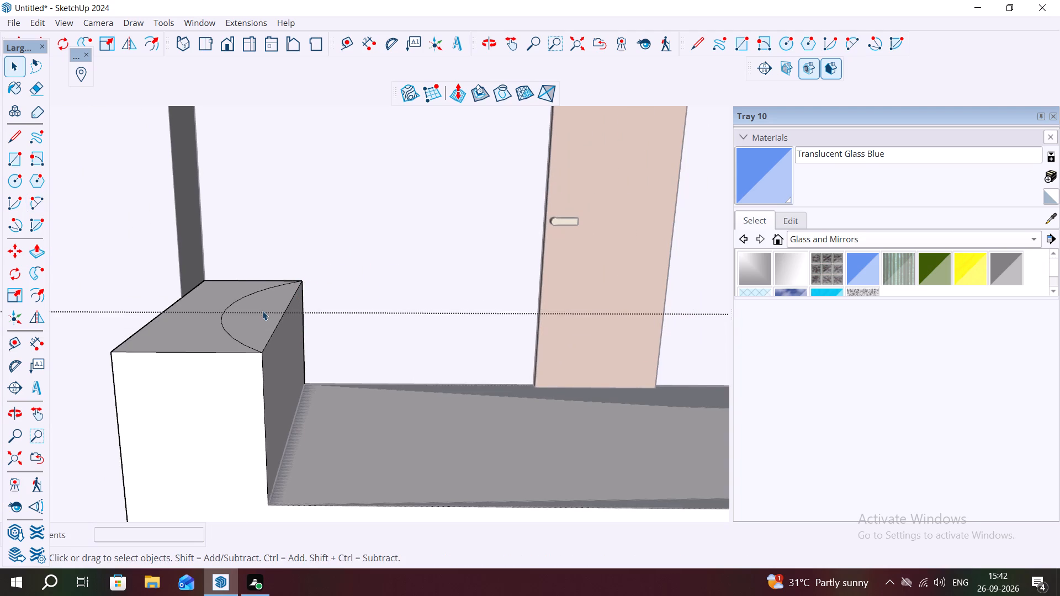
click(262, 314)
key(p)
click(262, 314)
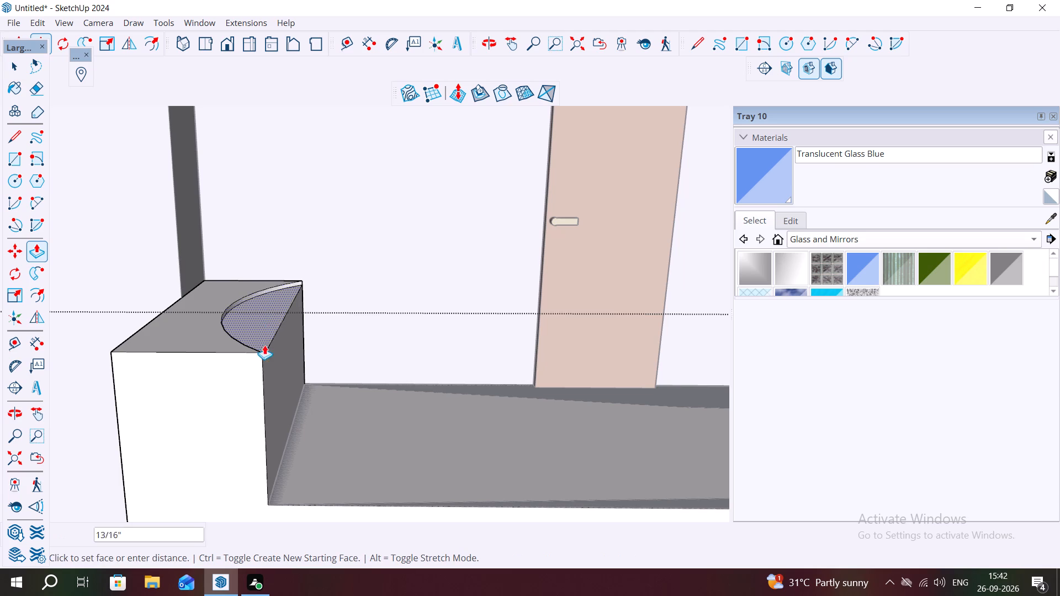
click(287, 452)
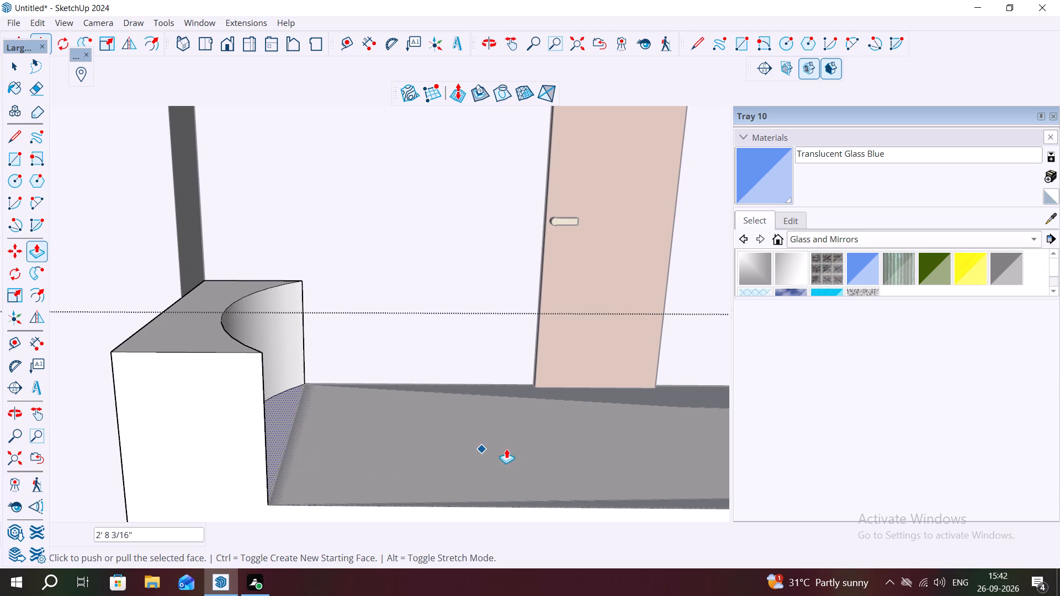
scroll(490, 430, down, 7)
scroll(495, 404, up, 1)
key(Escape)
text(N)
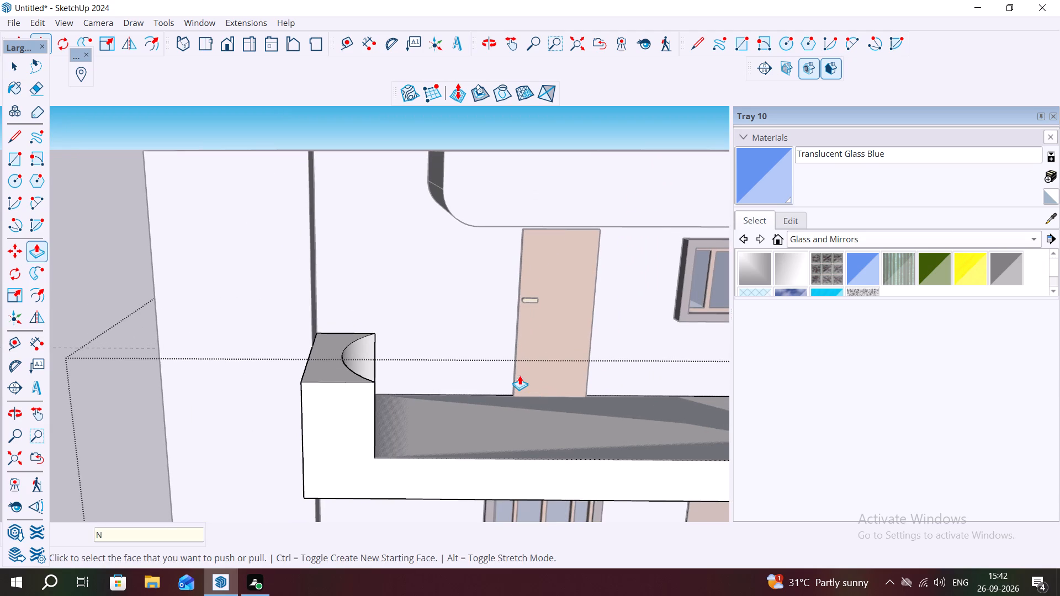
key(space)
key(space)
Close the balcony slab's group to return to editing the whole model.
scroll(496, 407, down, 9)
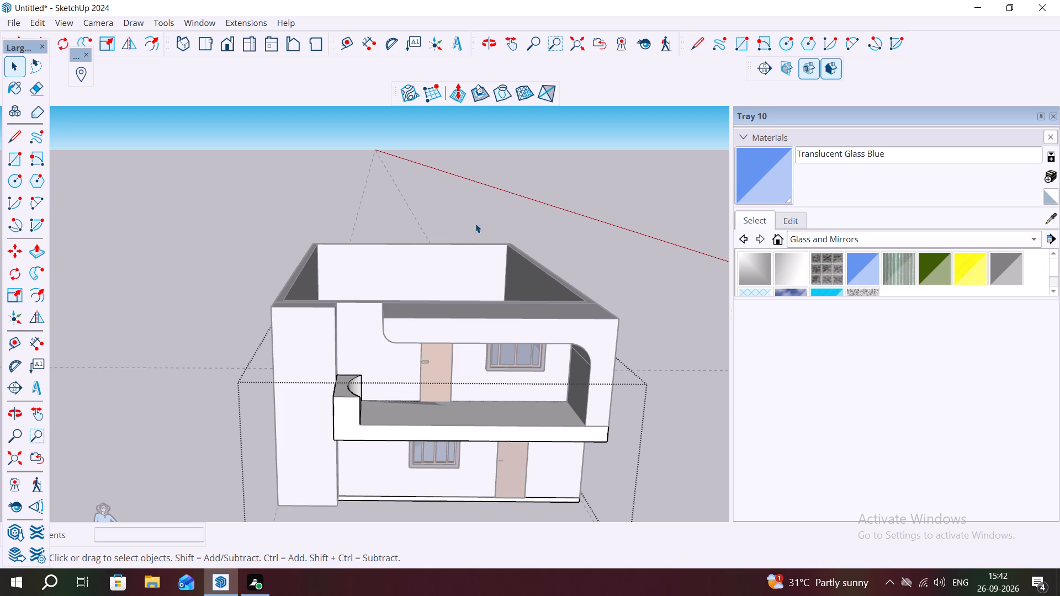
scroll(500, 353, down, 1)
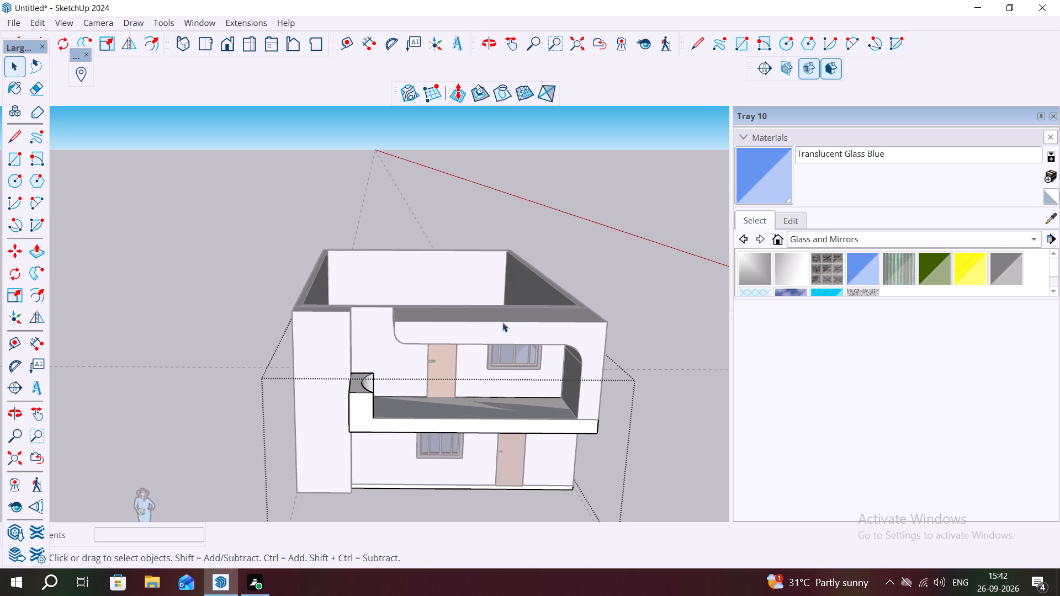
scroll(518, 319, down, 1)
scroll(568, 312, down, 2)
scroll(362, 327, up, 4)
scroll(406, 321, up, 3)
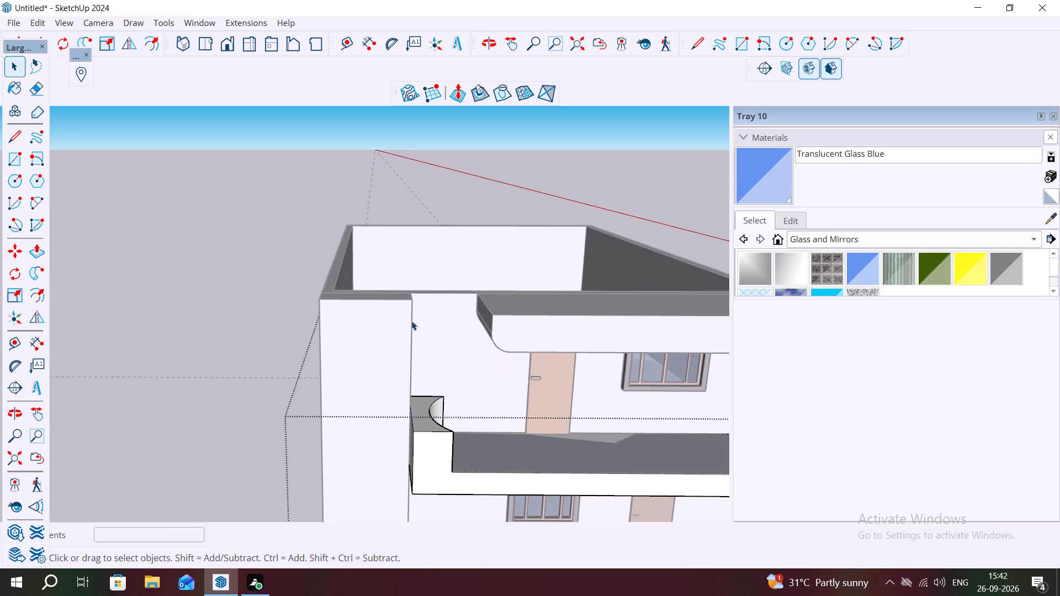
scroll(318, 297, up, 2)
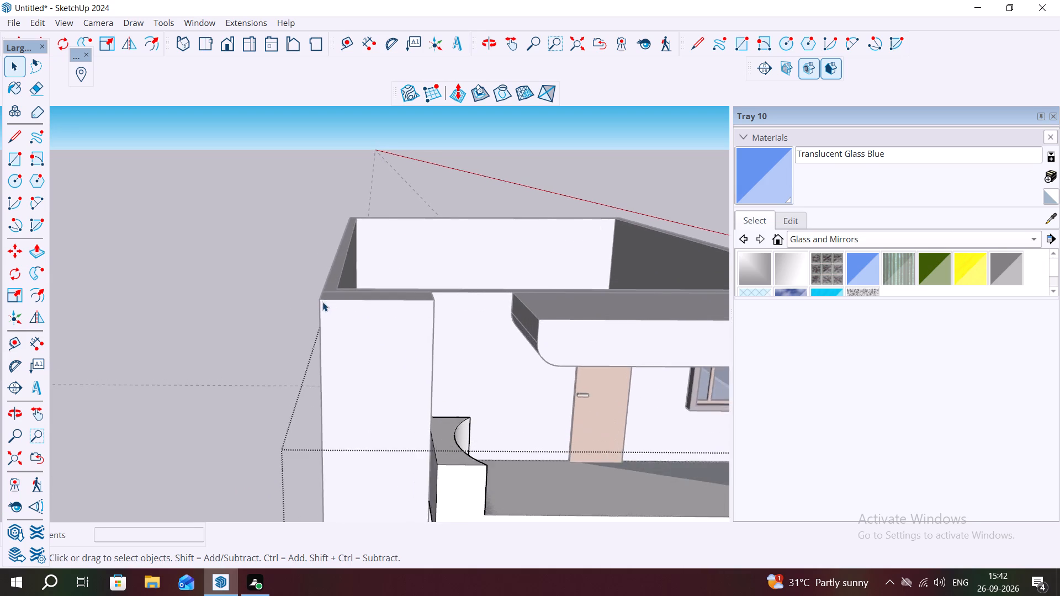
scroll(323, 302, up, 2)
scroll(368, 292, down, 3)
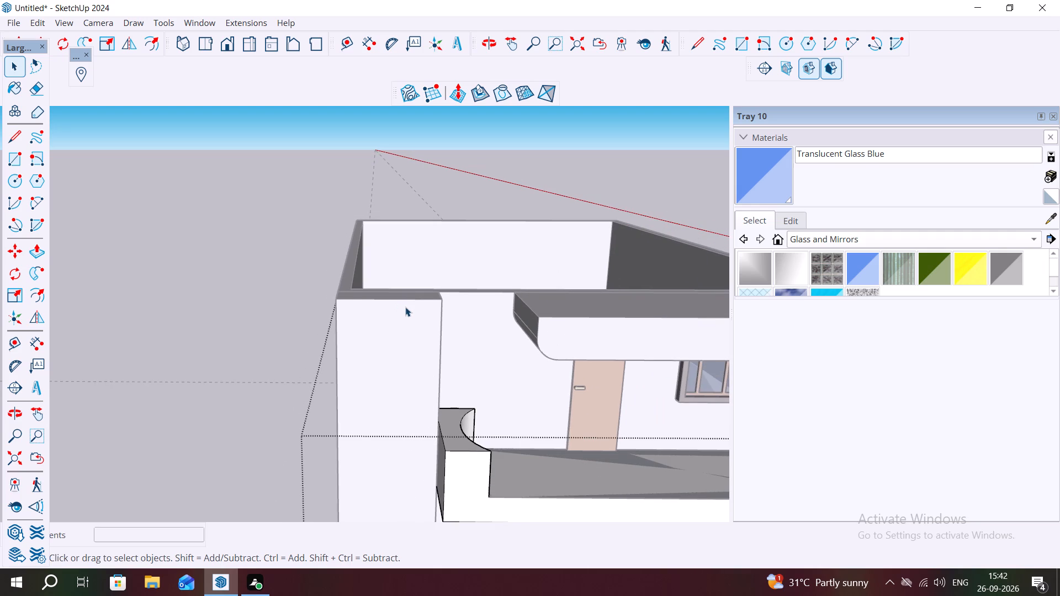
scroll(422, 292, down, 2)
scroll(369, 294, down, 1)
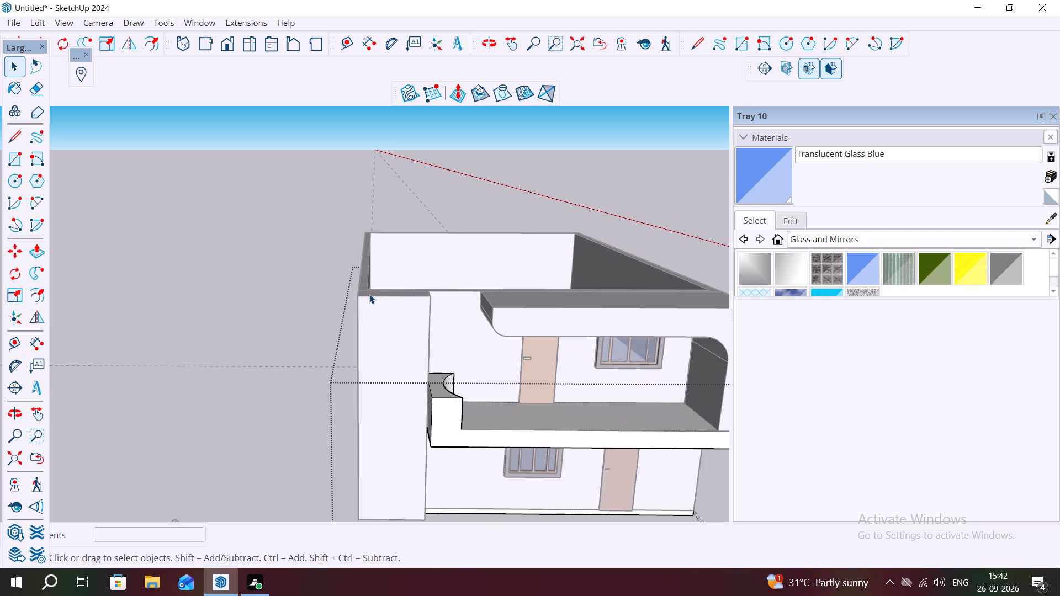
key(r)
scroll(262, 215, down, 2)
key(space)
click(254, 231)
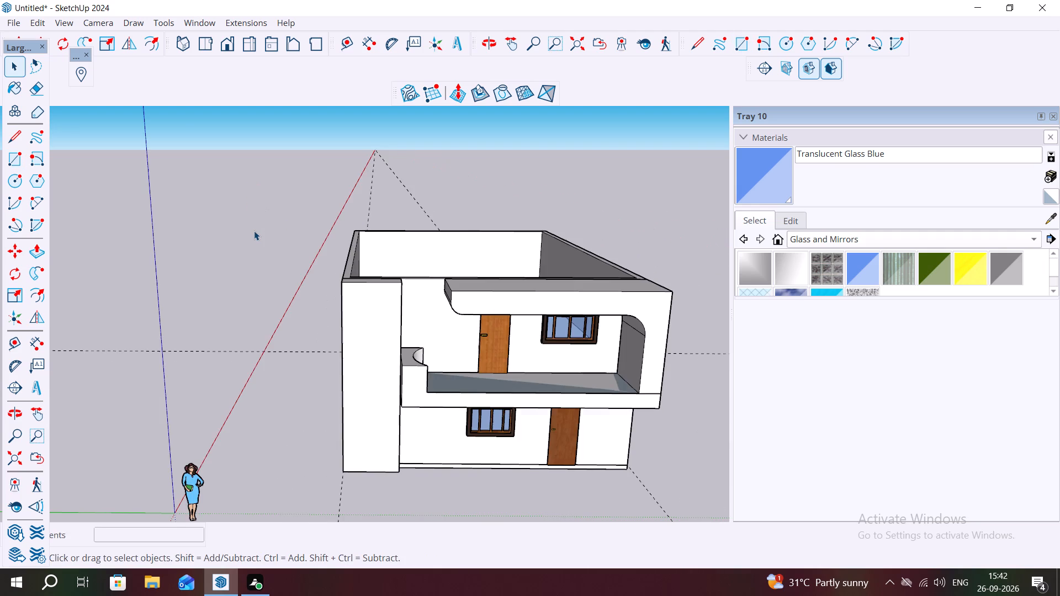
Draw a rectangle about 5' 11" by 2' 3" across the top of the tower's front face.
scroll(628, 321, down, 2)
scroll(435, 304, up, 5)
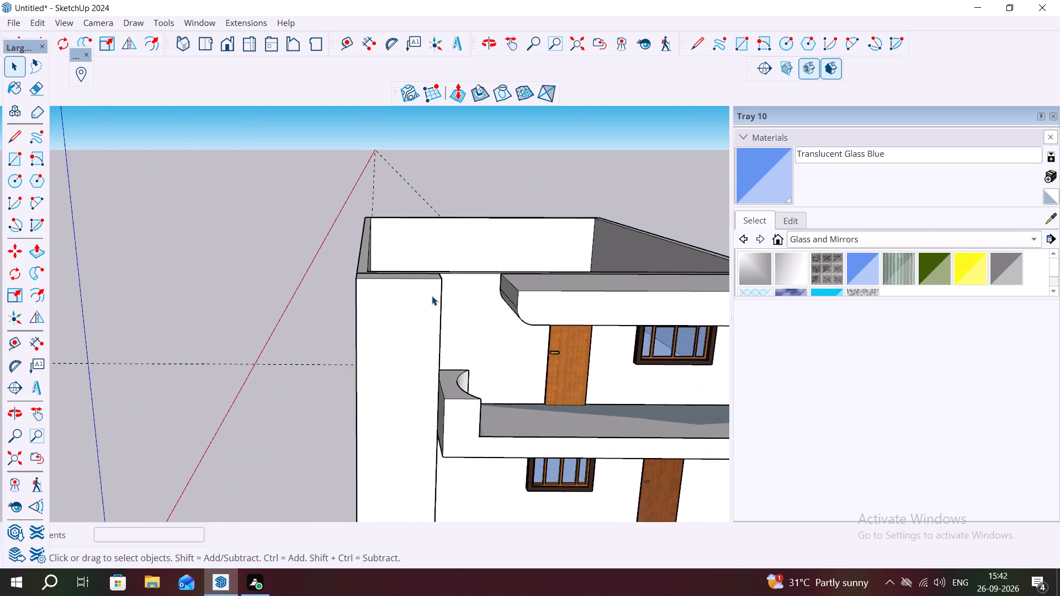
scroll(432, 296, up, 1)
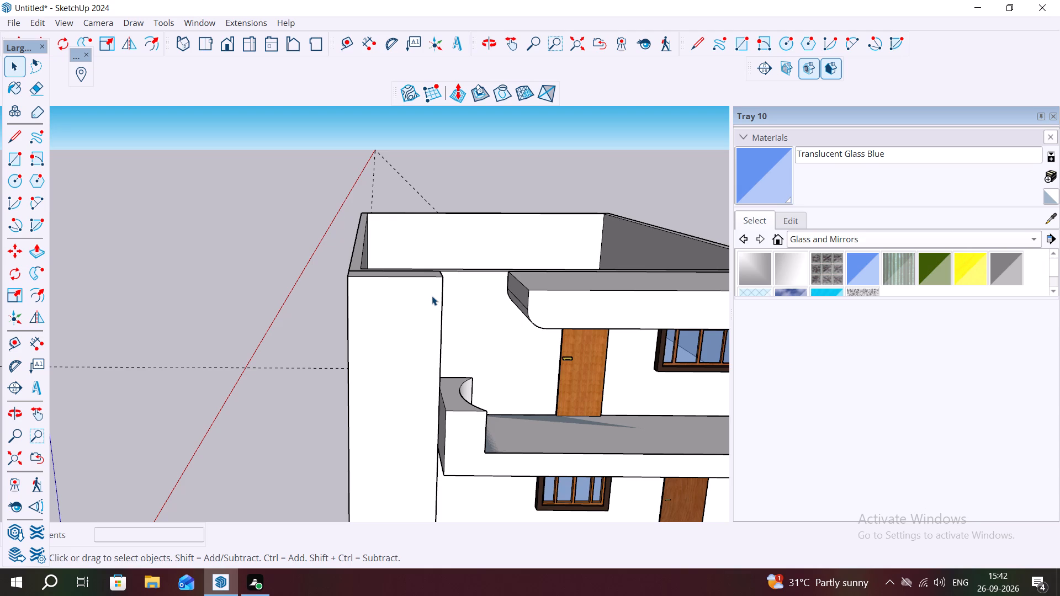
key(r)
click(444, 278)
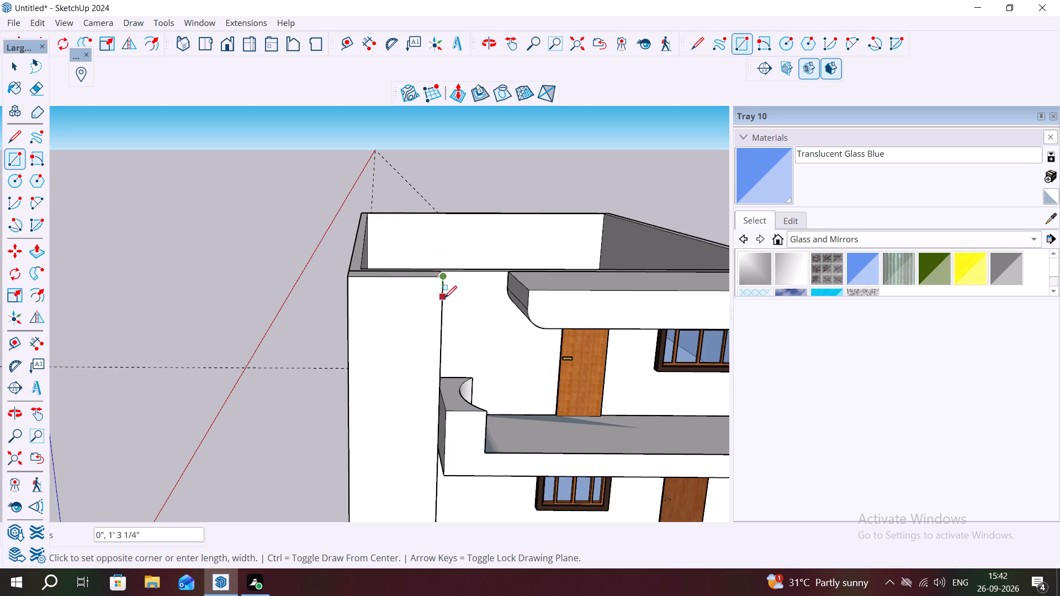
click(349, 311)
key(Escape)
Draw a rectangle about 2' 1" by 18' 3" down the tower front's outer side, from the top band to the base.
scroll(383, 275, down, 3)
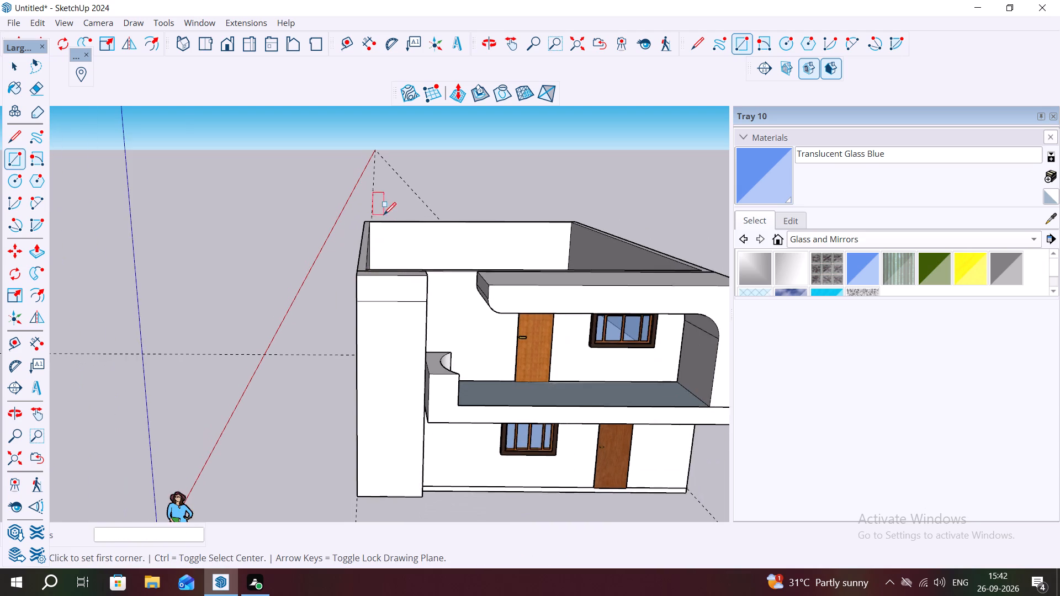
scroll(384, 215, down, 2)
click(362, 284)
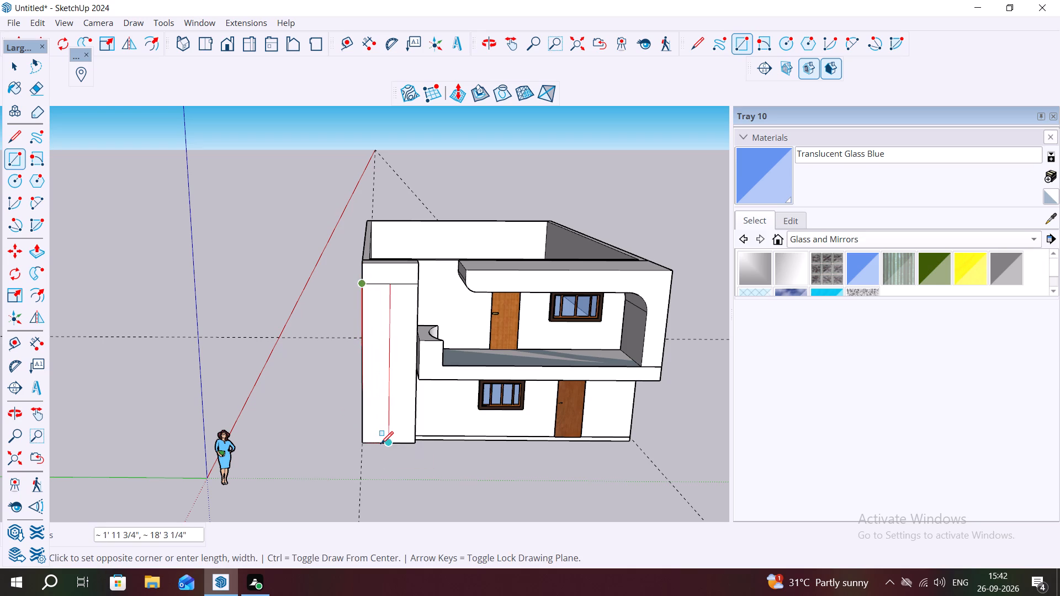
scroll(380, 443, up, 4)
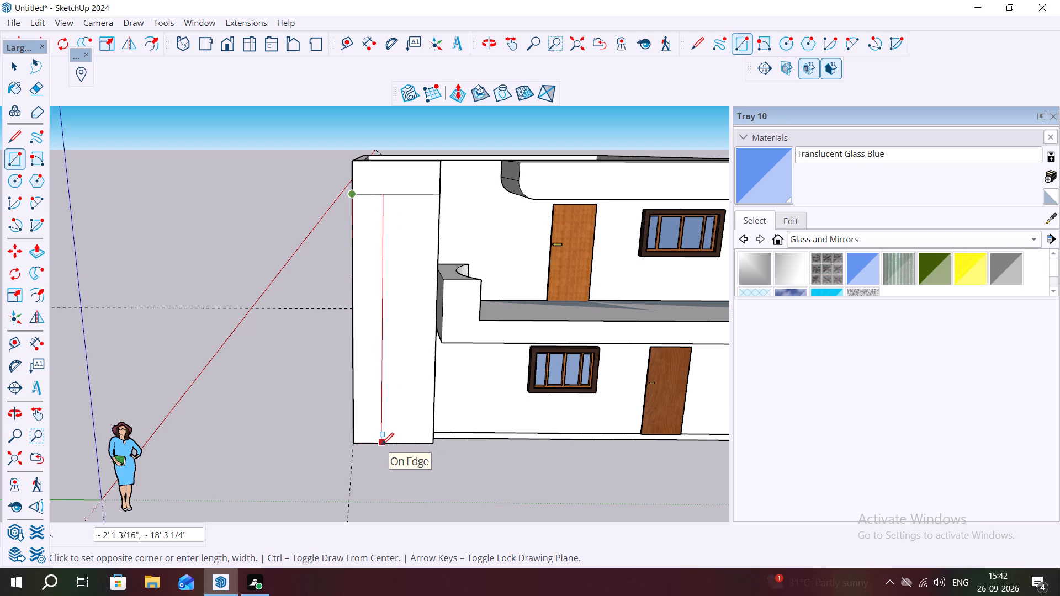
click(381, 445)
key(Escape)
key(space)
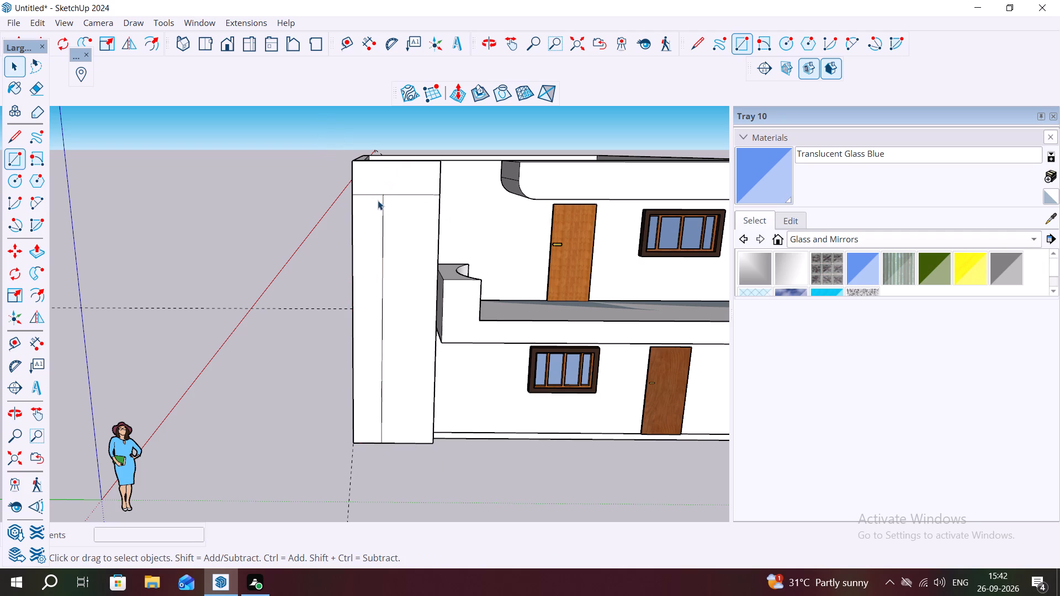
Delete the short edge separating the tower's top band from the tall outer strip, merging them into one L-shaped face.
click(369, 193)
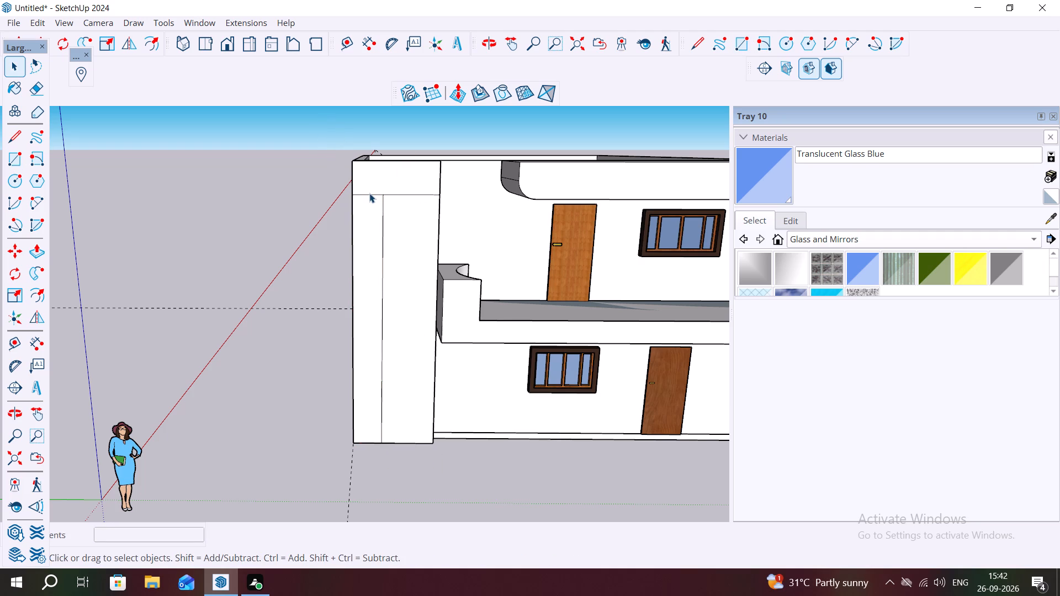
click(369, 191)
click(367, 192)
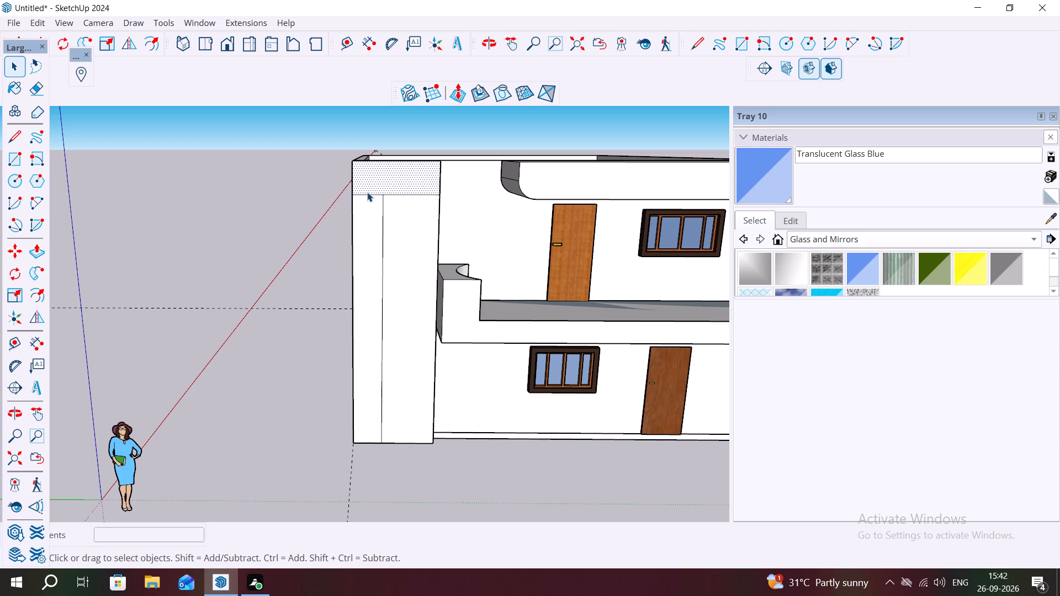
click(367, 192)
double_click(367, 192)
key(Escape)
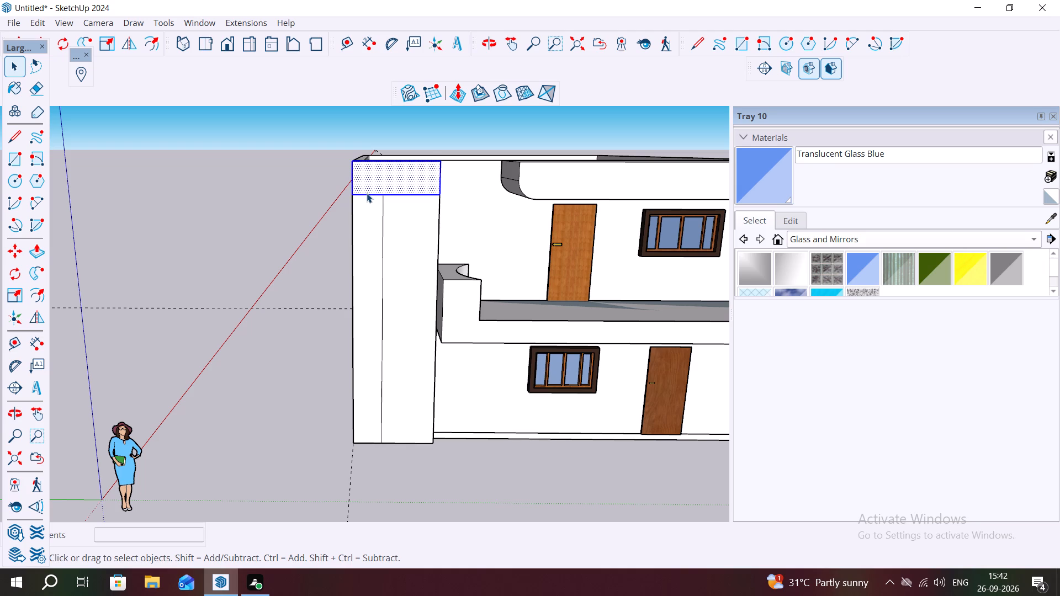
click(500, 205)
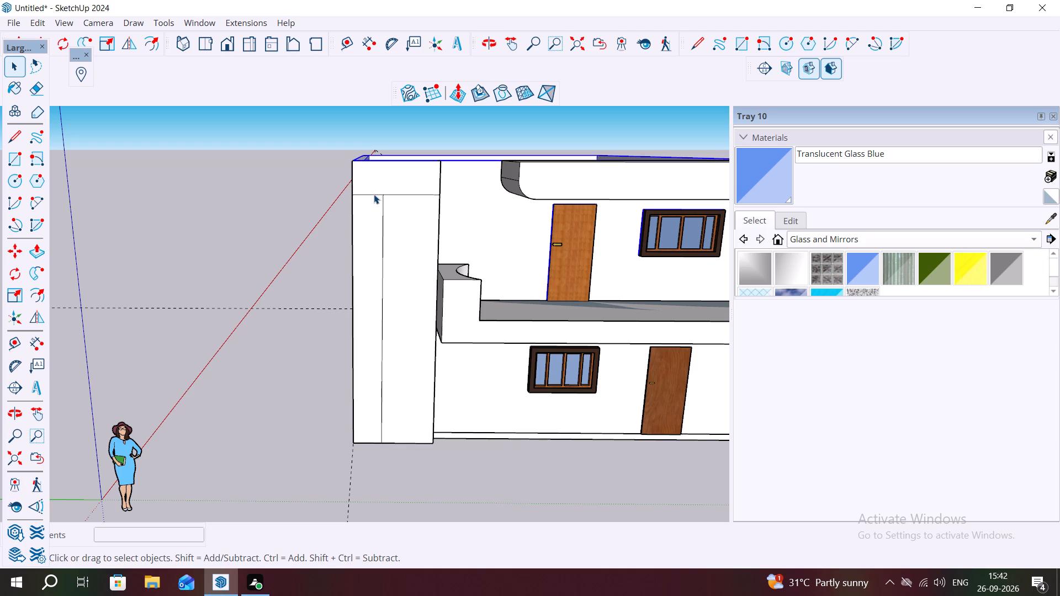
click(373, 194)
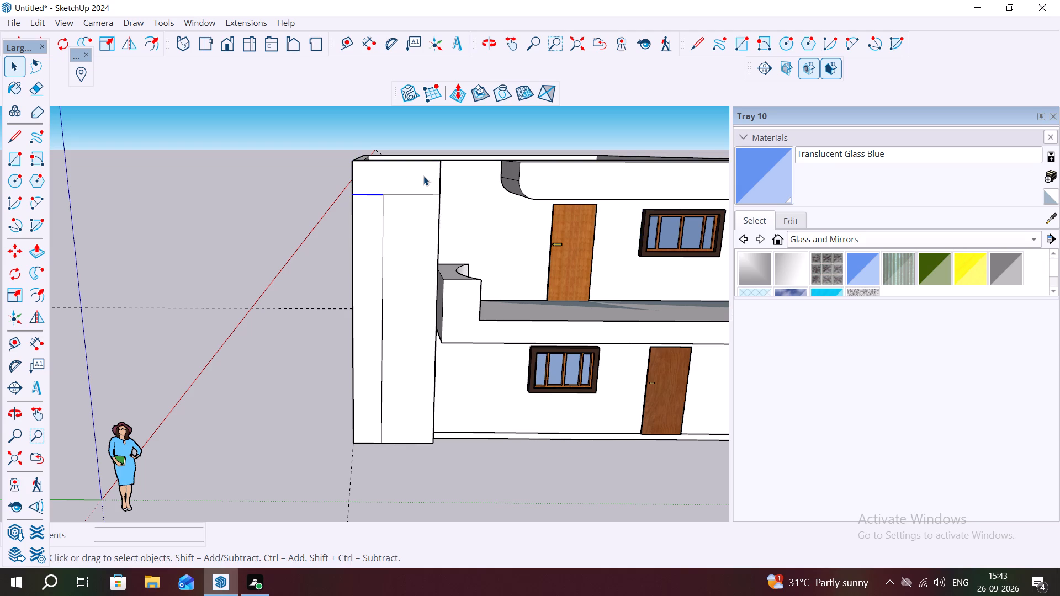
key(Delete)
Draw a two-point arc spanning about 3' across the L-shaped tower face's inner corner, tangent to both inner edges.
key(m)
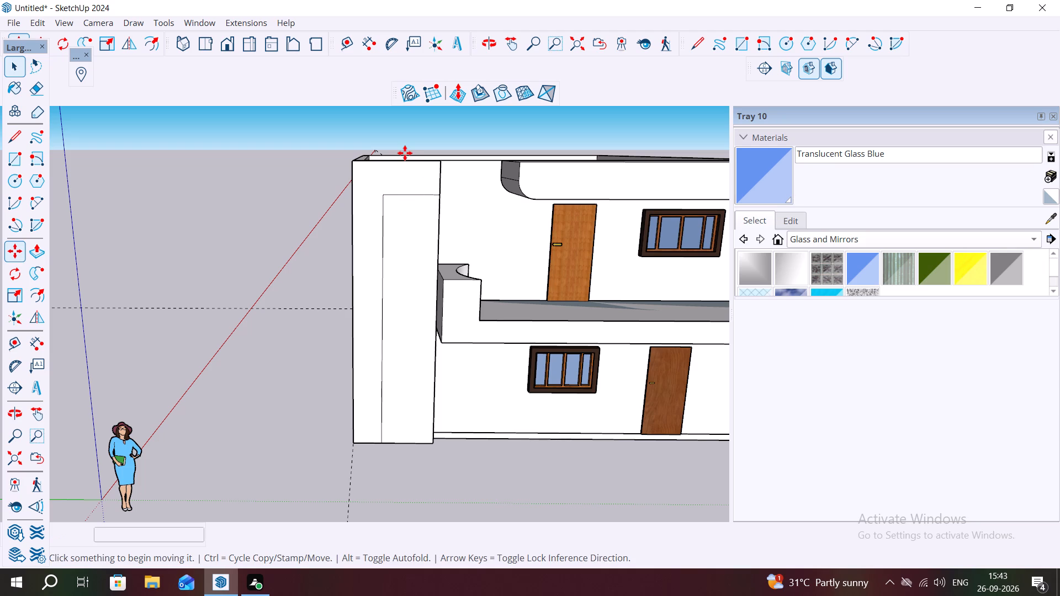
key(Escape)
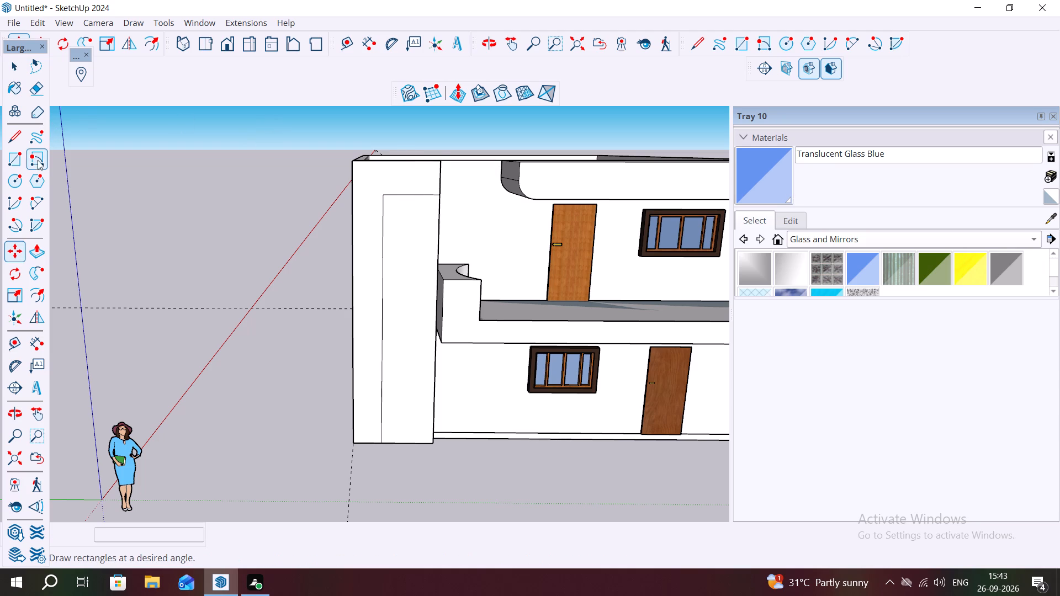
click(35, 198)
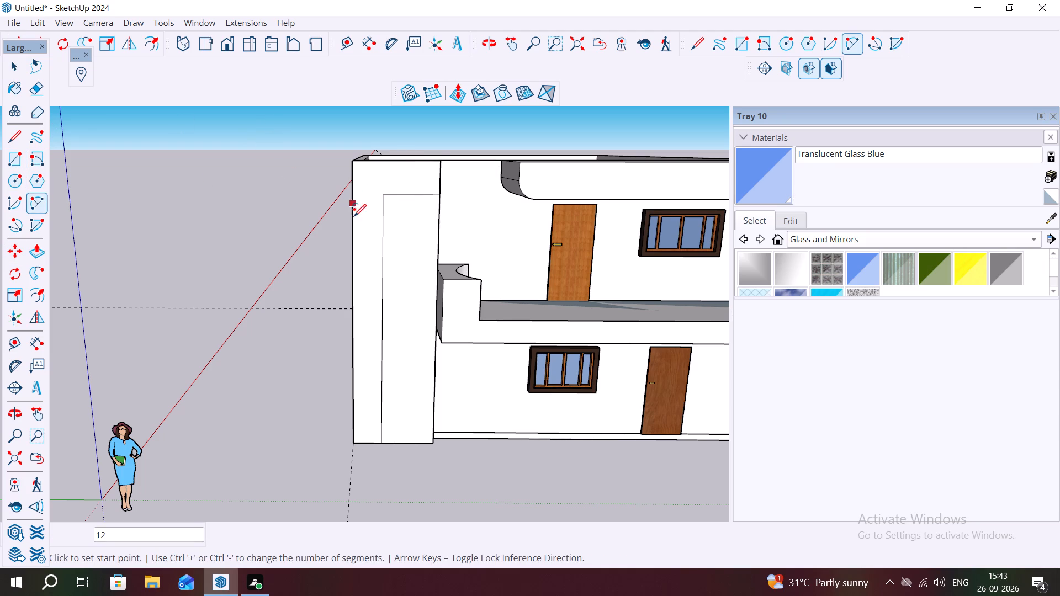
click(382, 223)
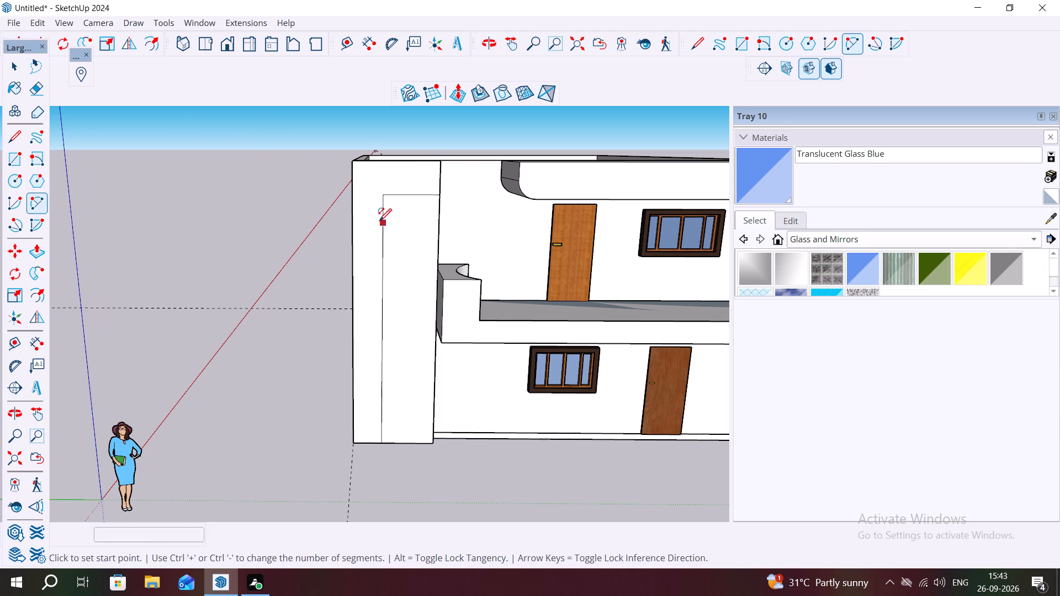
click(412, 196)
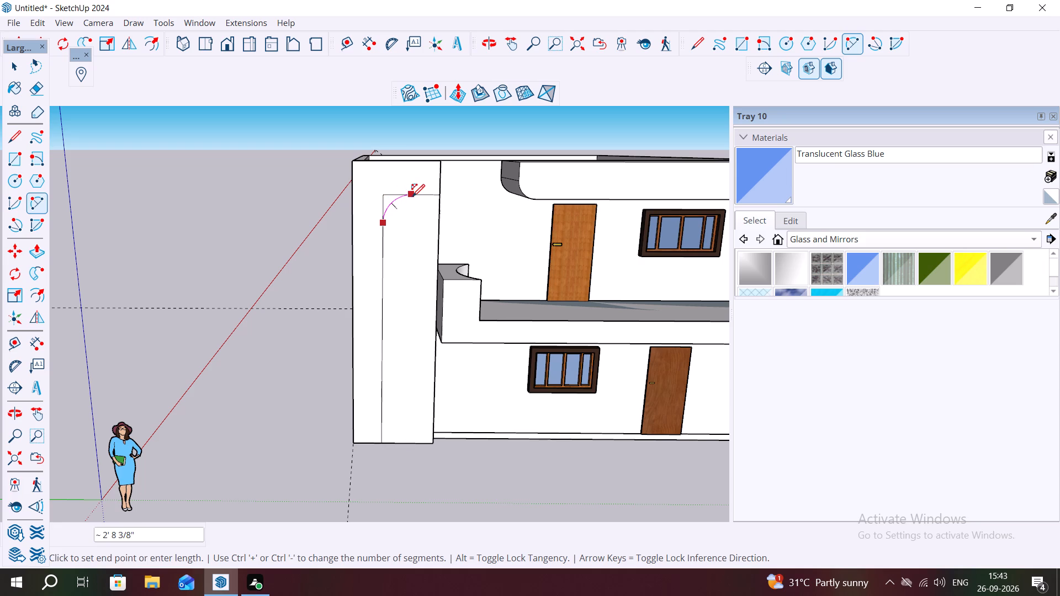
key(Escape)
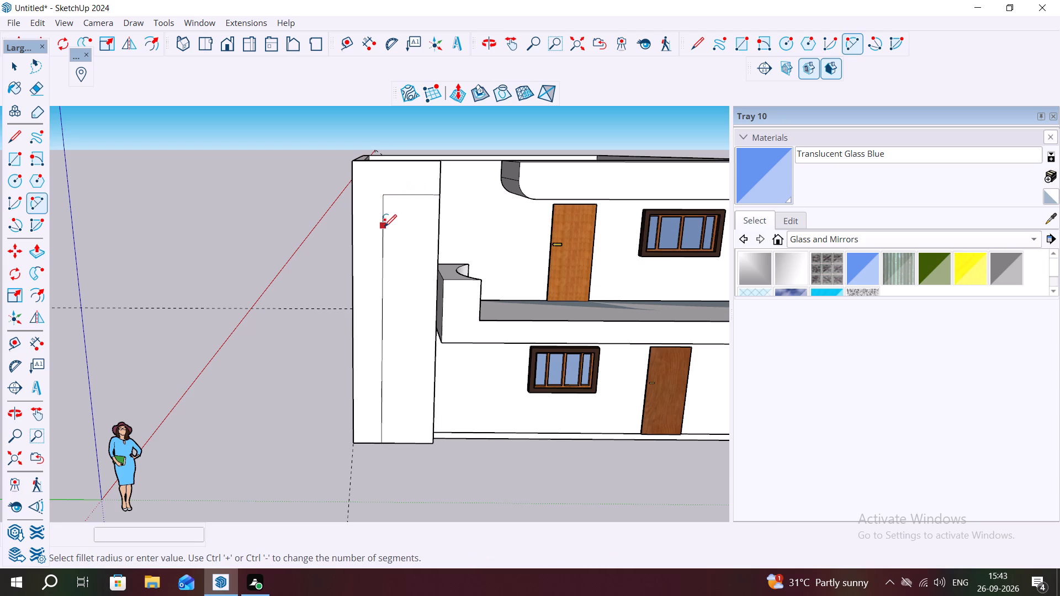
drag(386, 227, 411, 198)
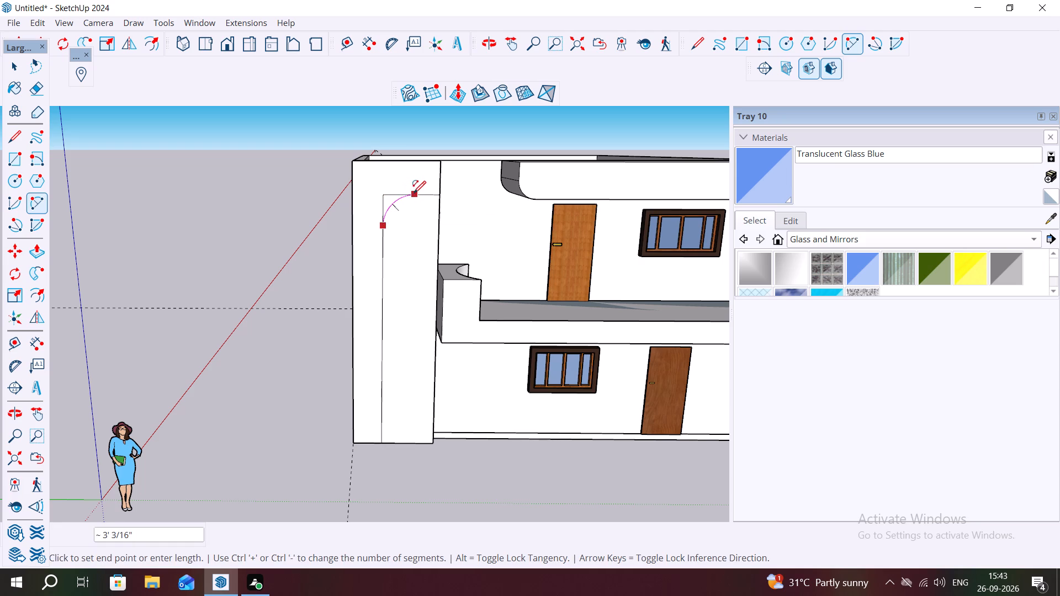
click(417, 196)
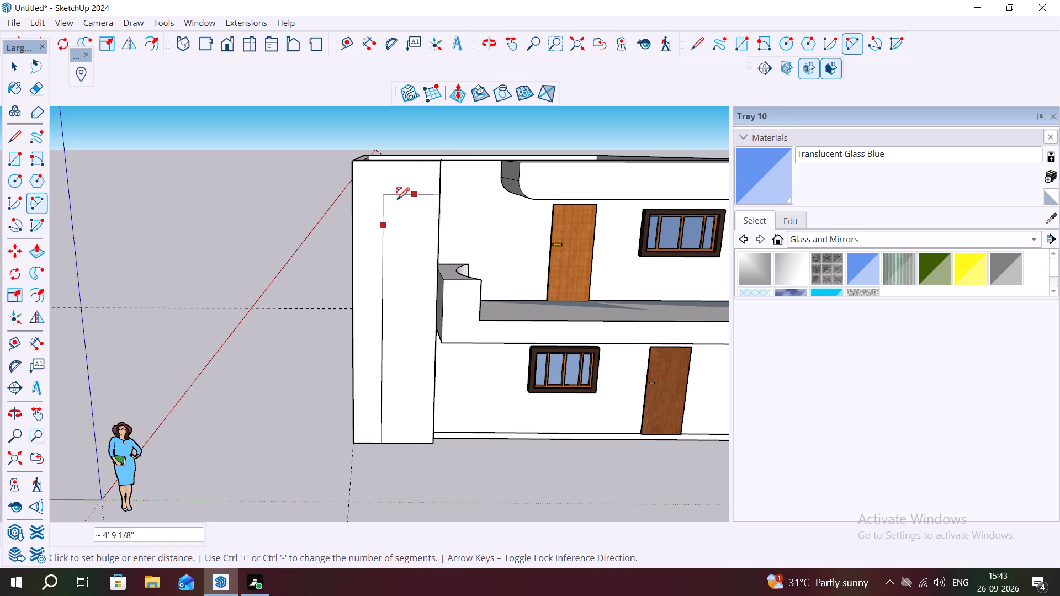
click(394, 196)
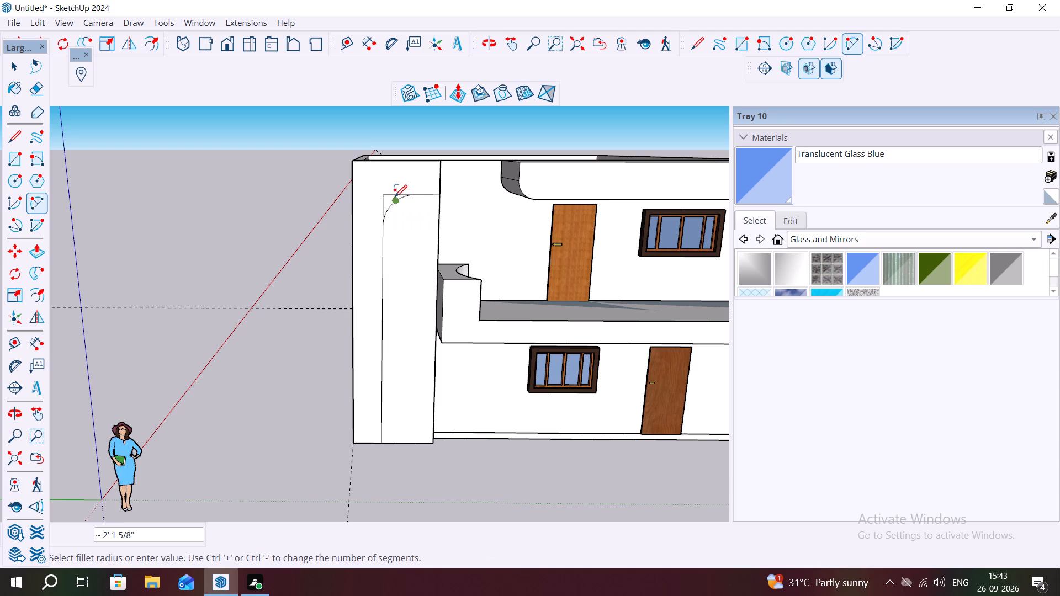
Delete the two leftover straight edges outside the arc so the L-shaped face has a rounded inner corner.
scroll(386, 195, up, 10)
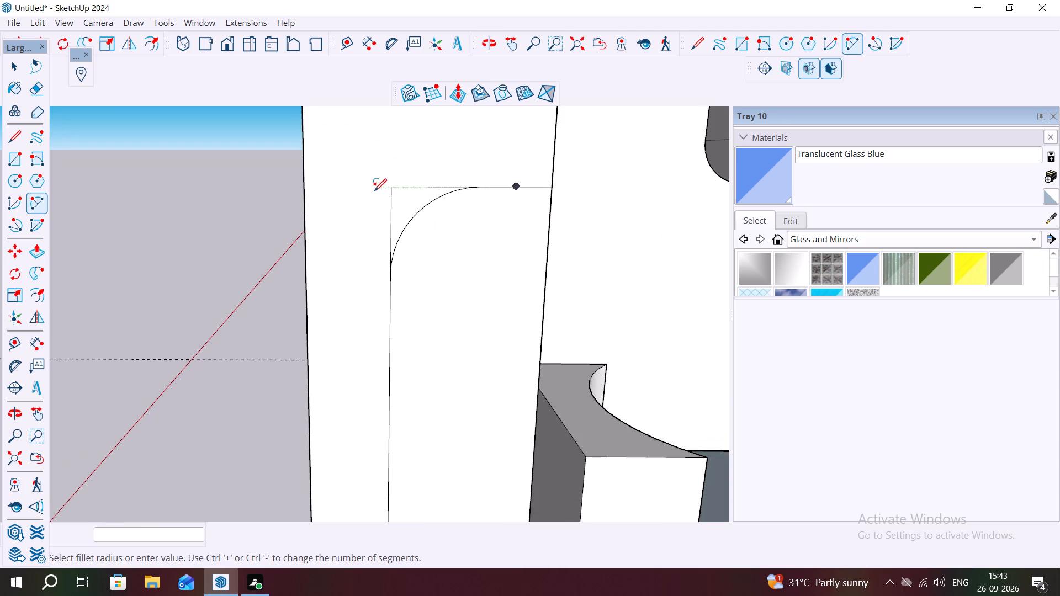
key(space)
click(390, 206)
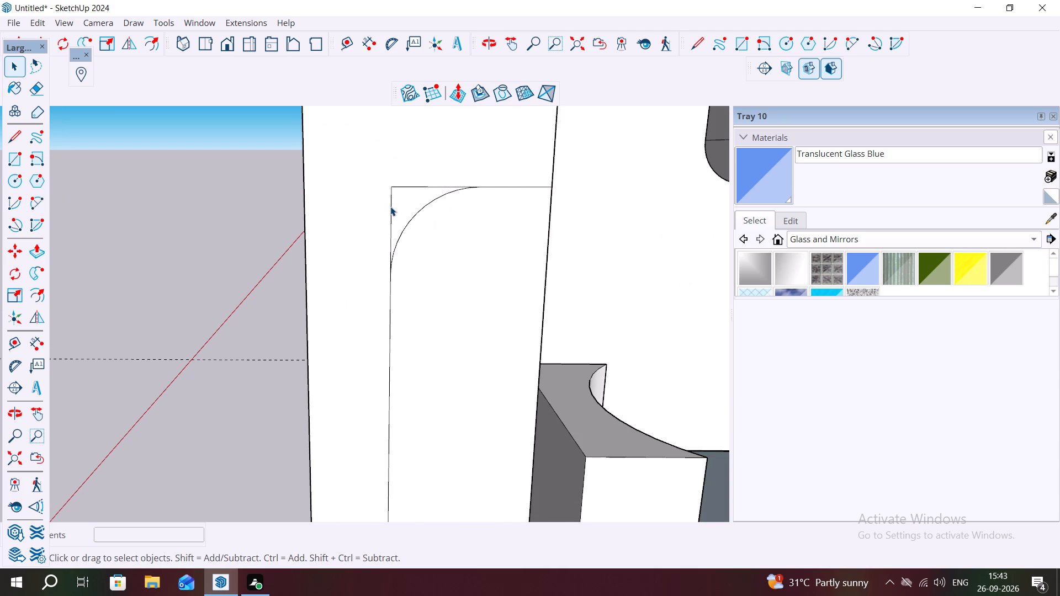
key(Delete)
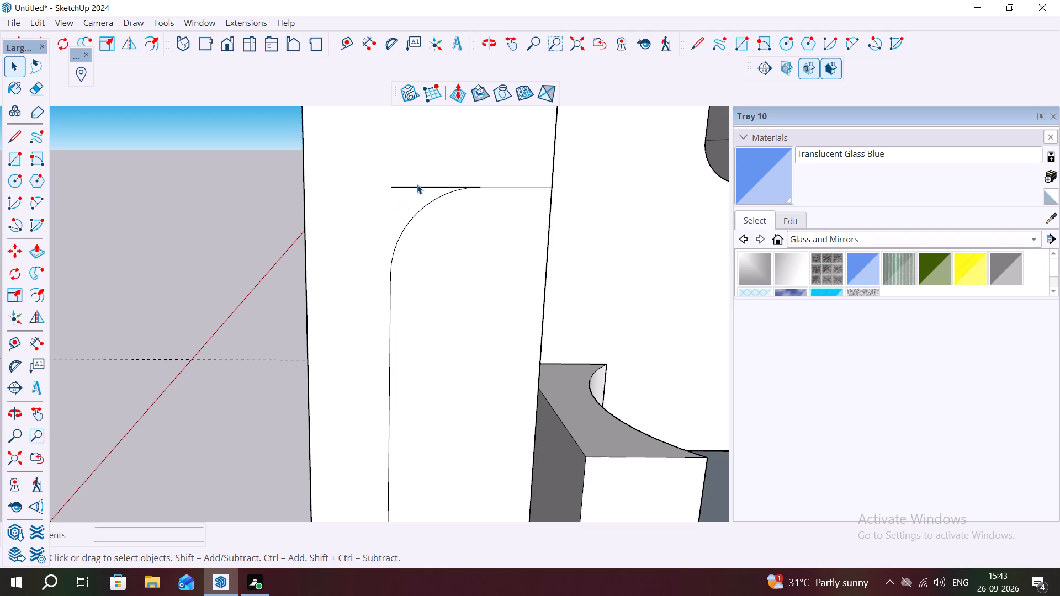
click(417, 184)
click(417, 185)
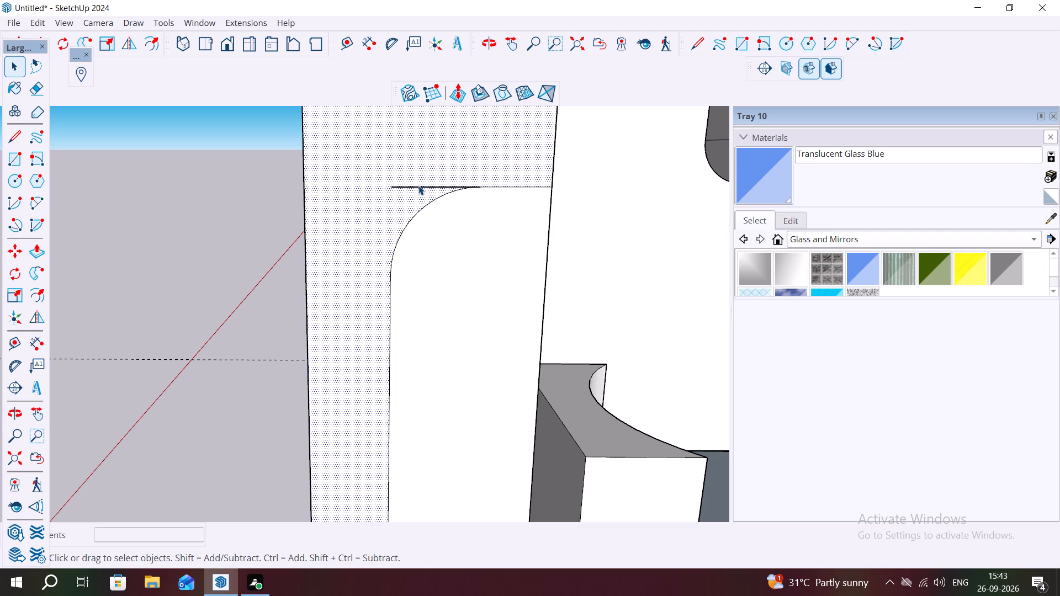
double_click(418, 185)
key(Delete)
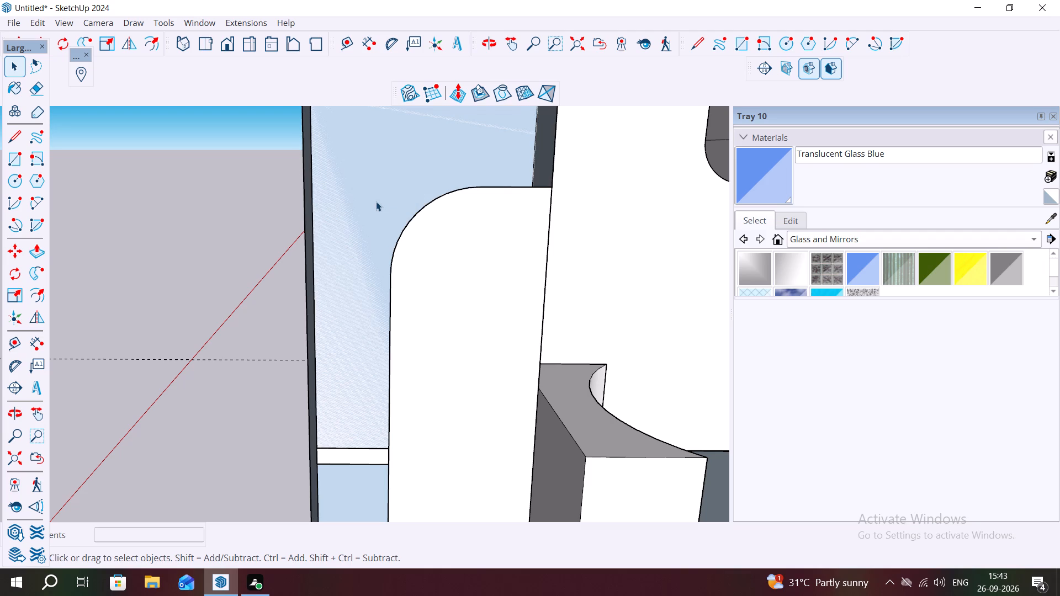
key(ctrl+z)
scroll(460, 196, down, 2)
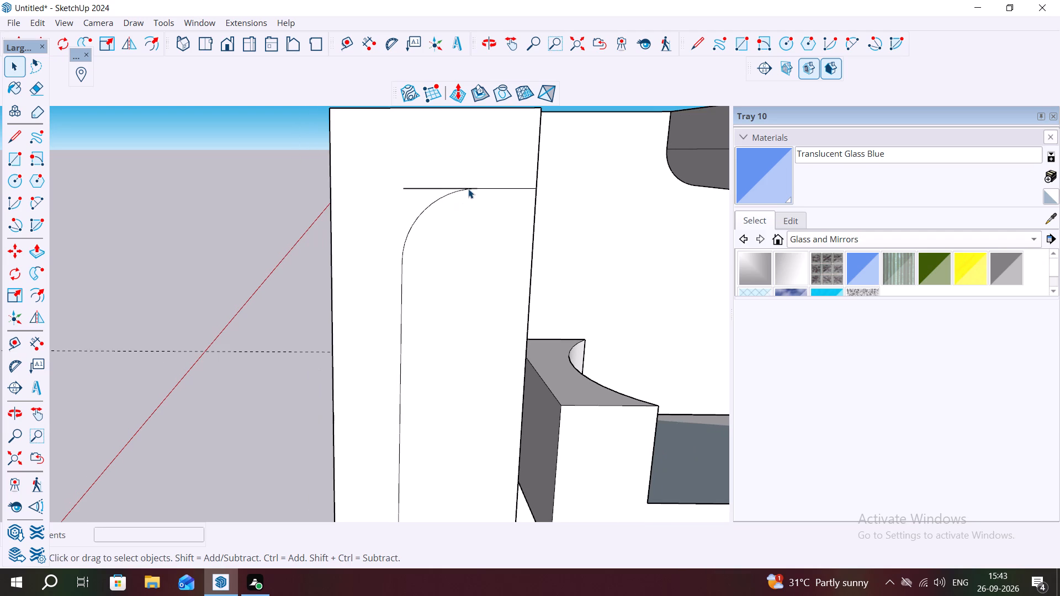
click(470, 188)
key(Delete)
Pull the rounded L-shaped face out 6" from the tower front.
click(406, 168)
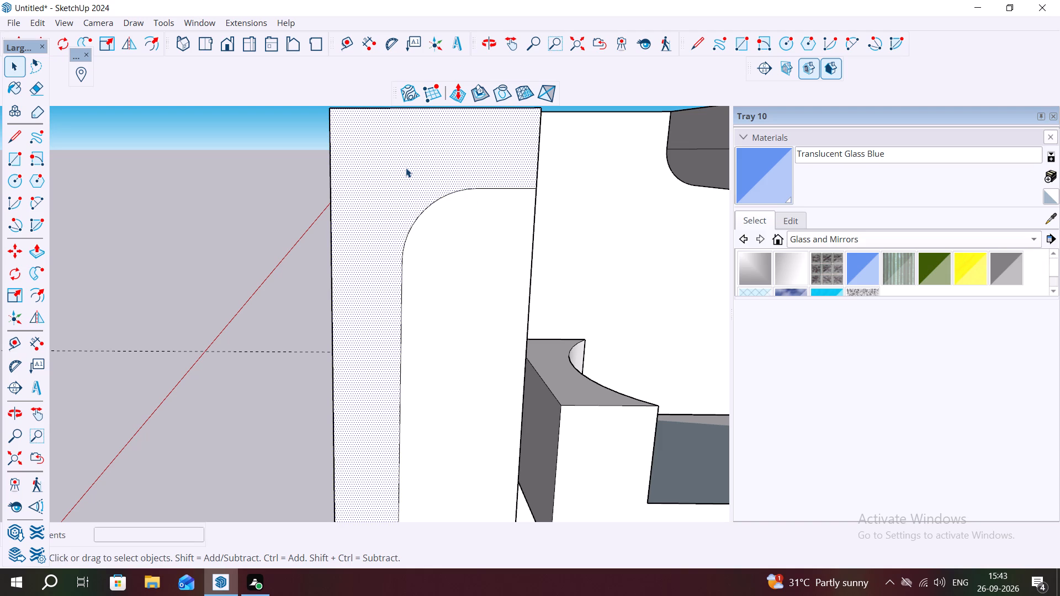
key(p)
click(407, 164)
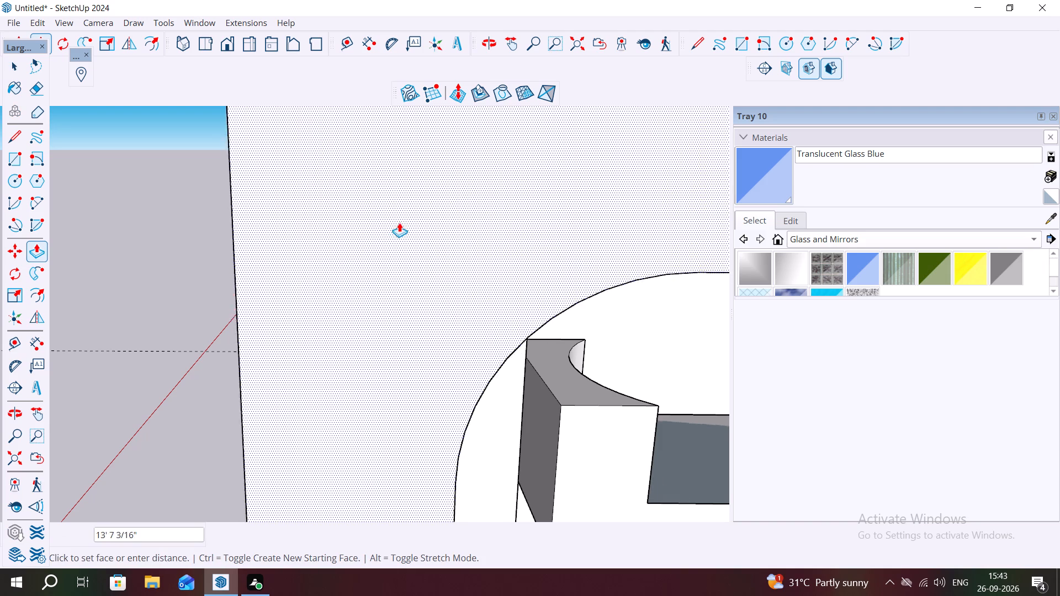
scroll(392, 214, down, 6)
scroll(342, 168, down, 1)
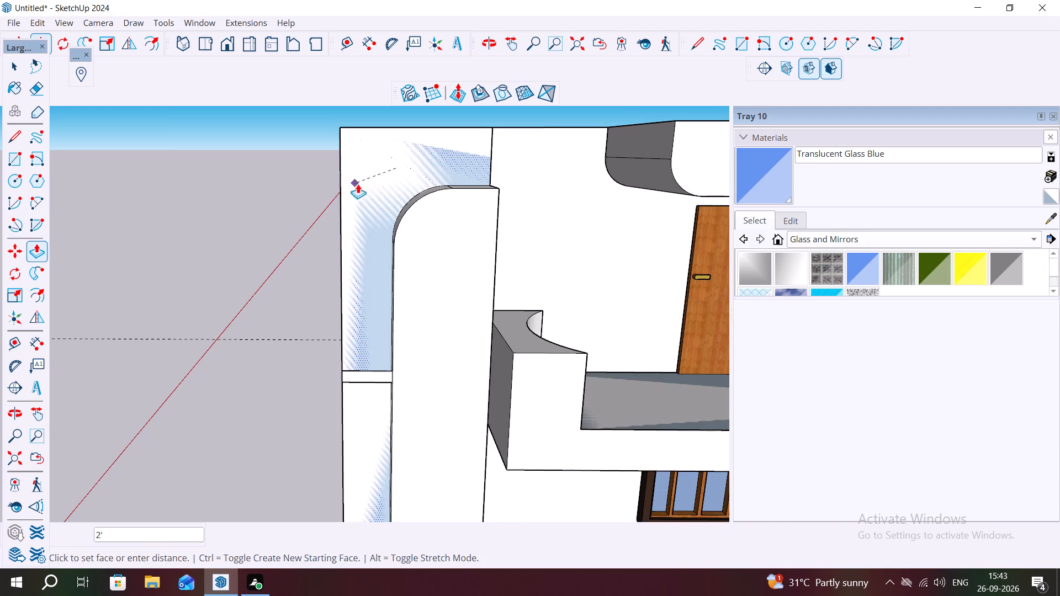
scroll(358, 184, down, 4)
scroll(377, 235, down, 1)
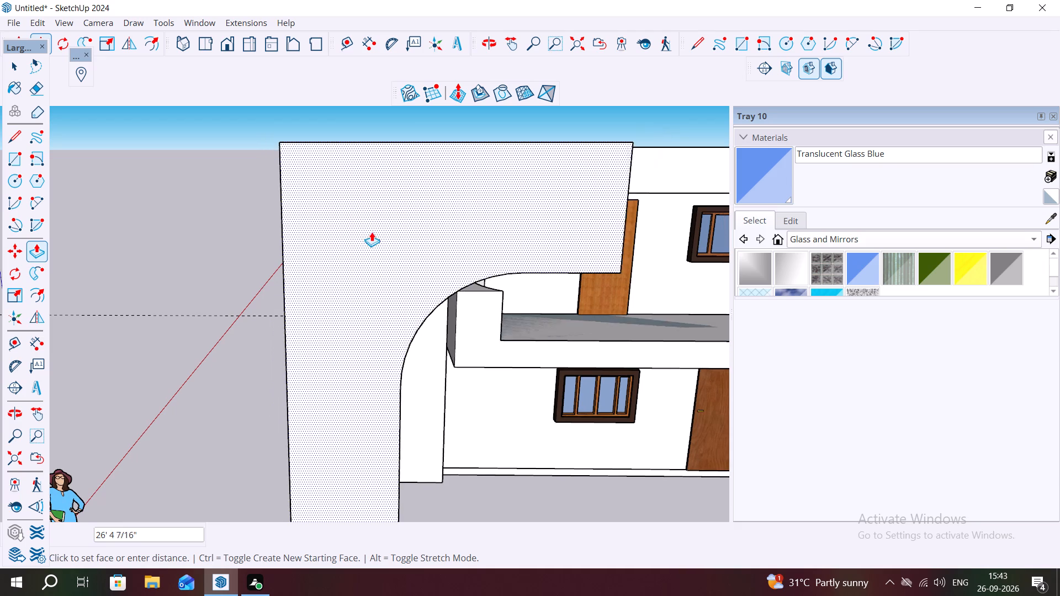
scroll(298, 224, down, 5)
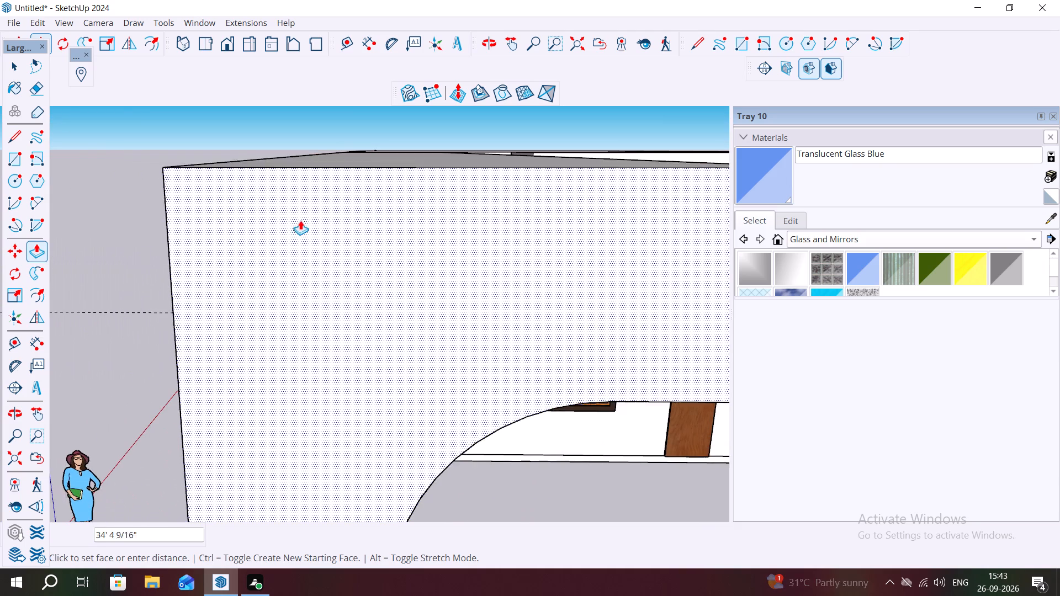
scroll(300, 220, down, 4)
scroll(327, 163, down, 8)
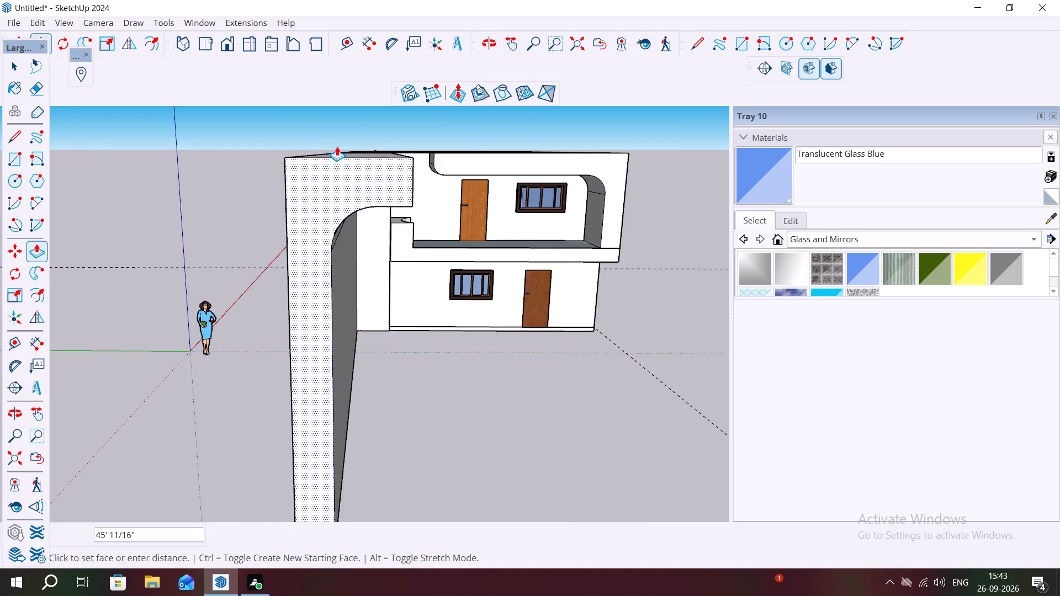
scroll(337, 146, down, 7)
scroll(359, 148, up, 7)
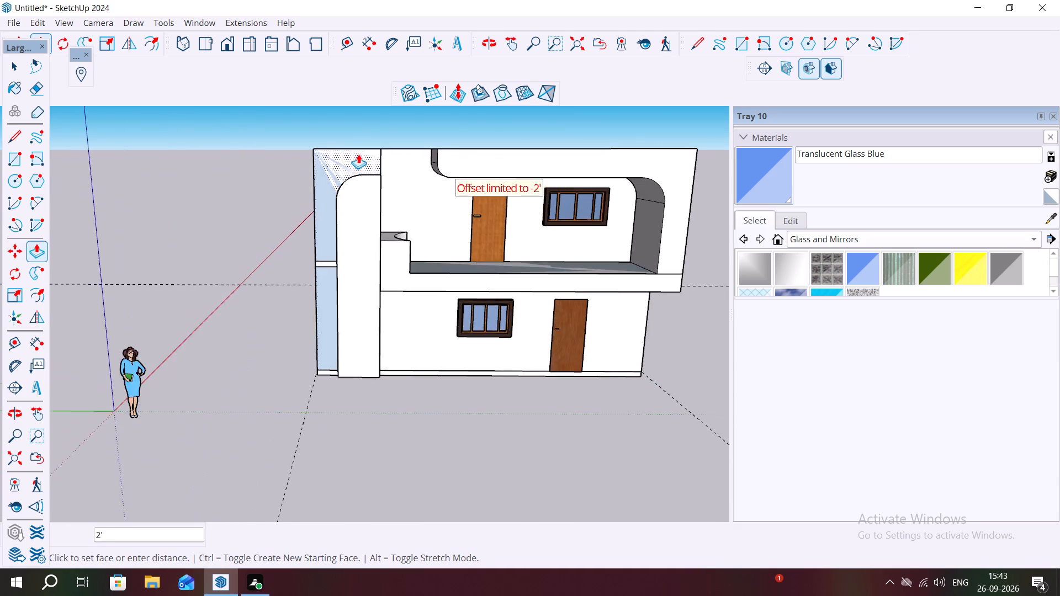
scroll(358, 154, up, 5)
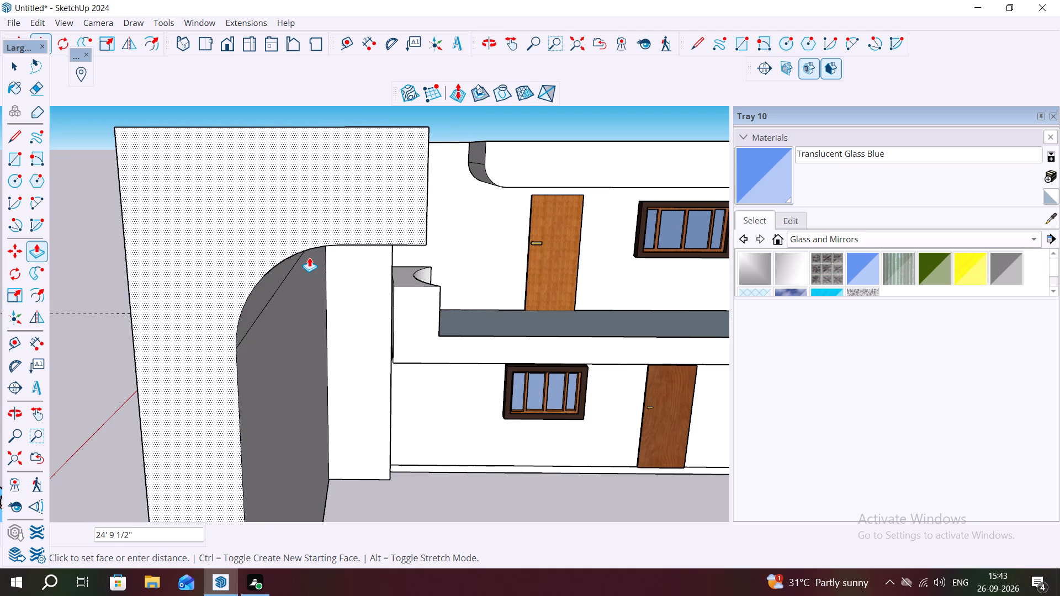
text(6")
key(Return)
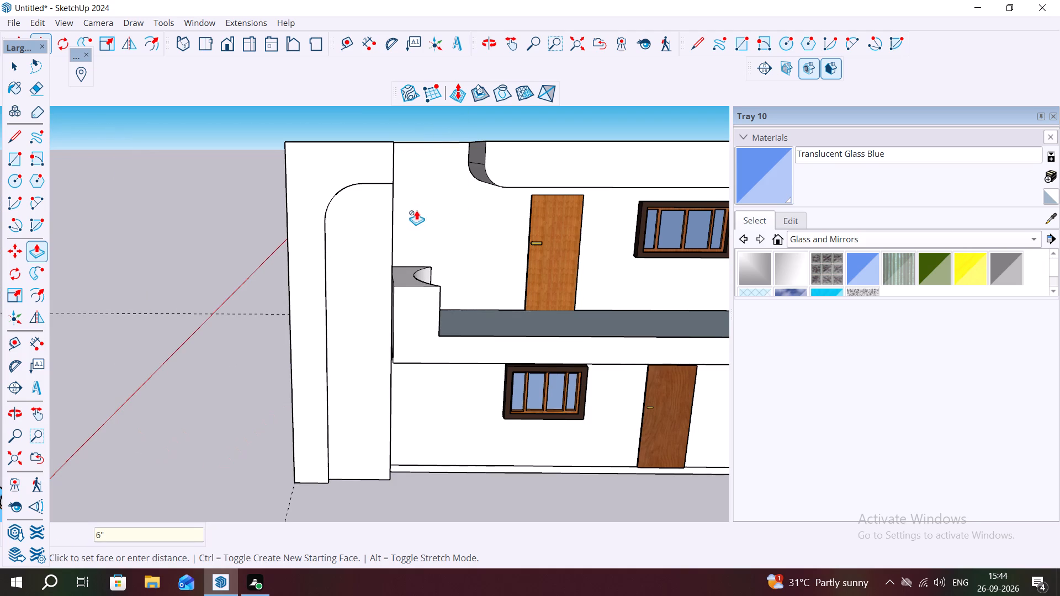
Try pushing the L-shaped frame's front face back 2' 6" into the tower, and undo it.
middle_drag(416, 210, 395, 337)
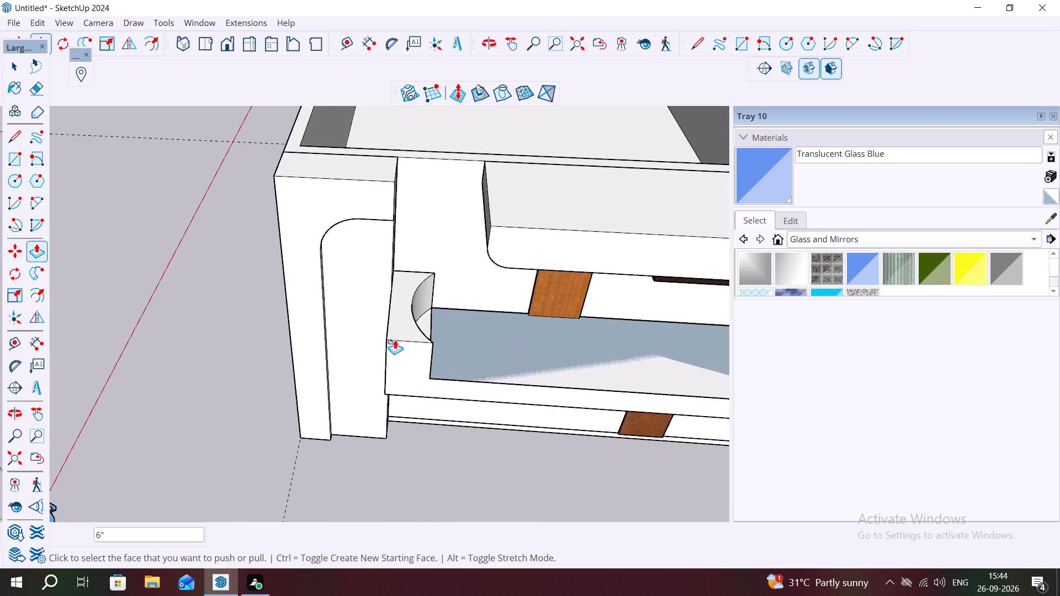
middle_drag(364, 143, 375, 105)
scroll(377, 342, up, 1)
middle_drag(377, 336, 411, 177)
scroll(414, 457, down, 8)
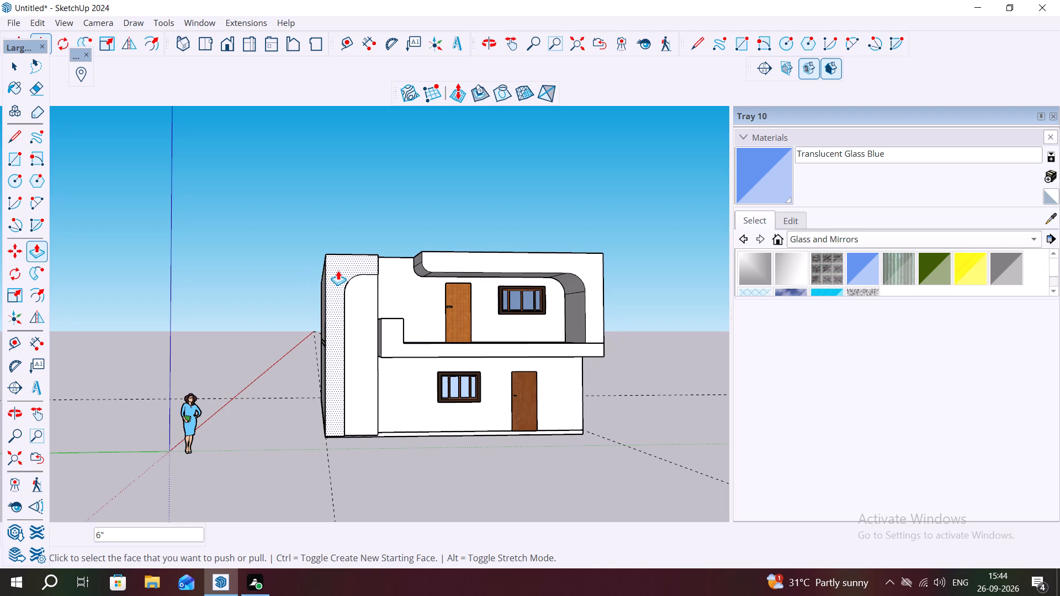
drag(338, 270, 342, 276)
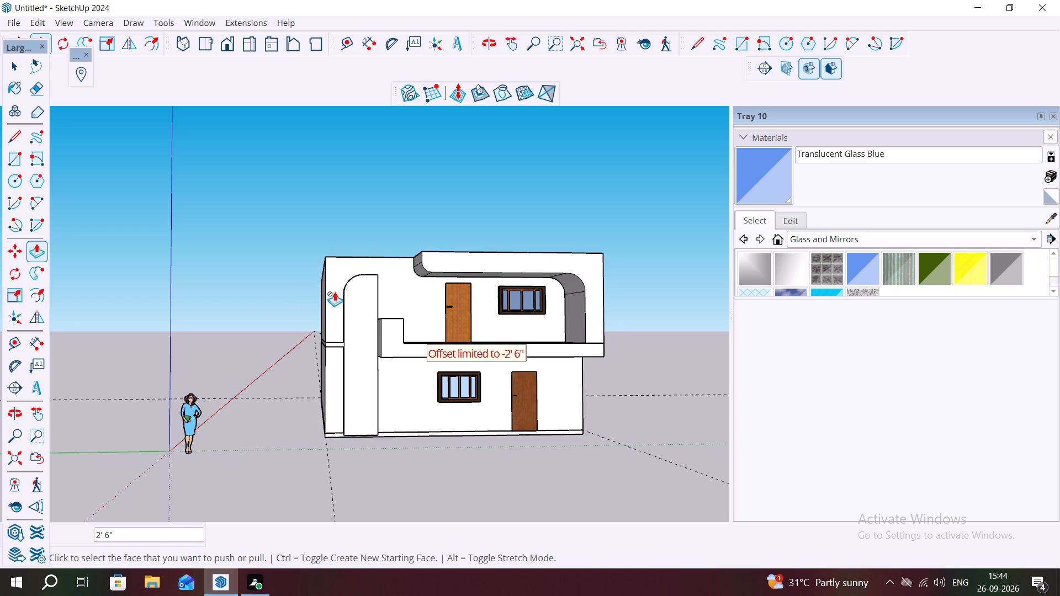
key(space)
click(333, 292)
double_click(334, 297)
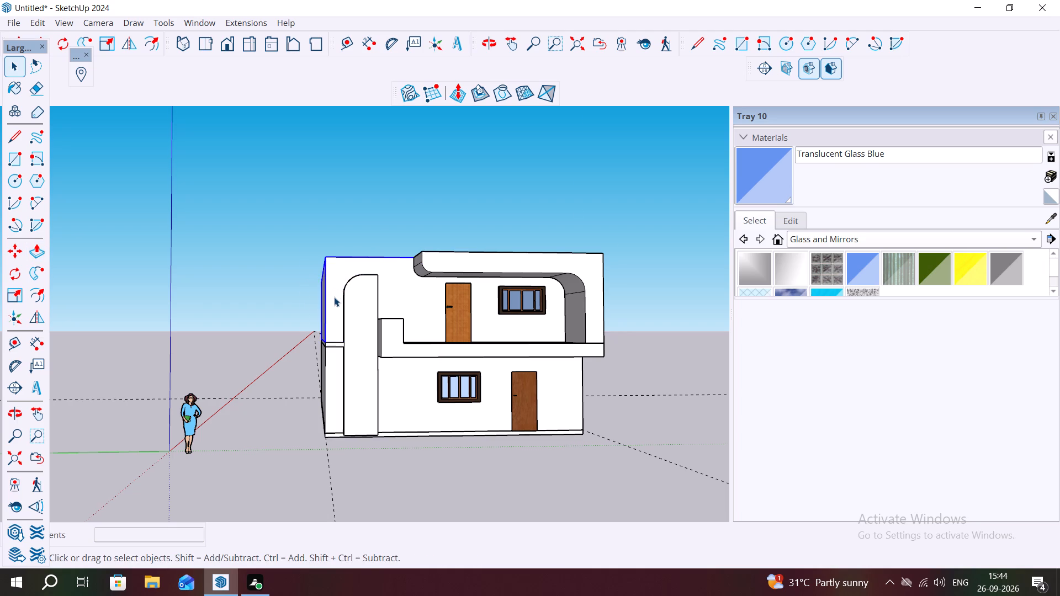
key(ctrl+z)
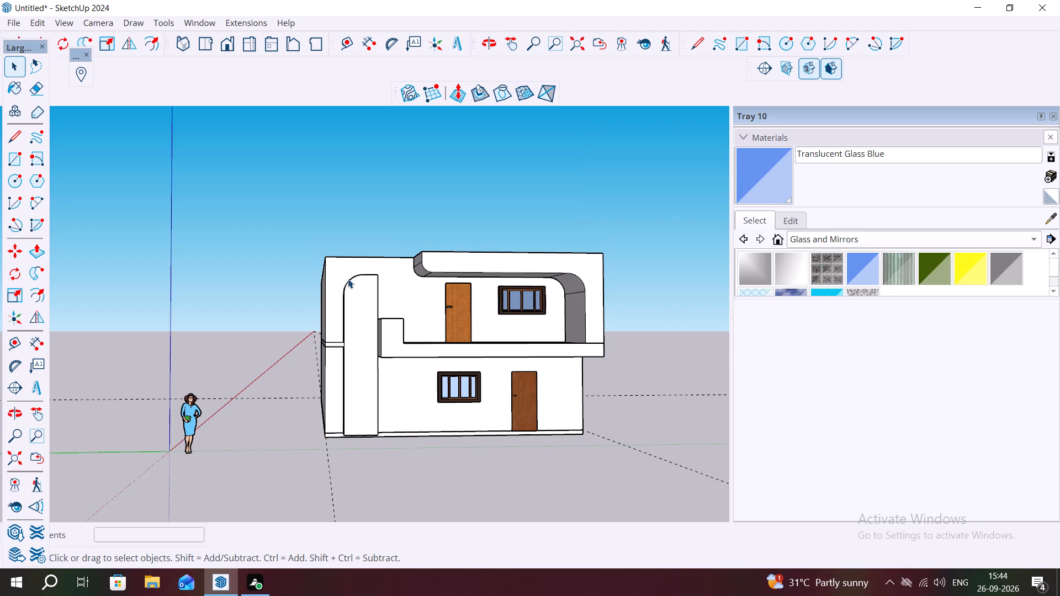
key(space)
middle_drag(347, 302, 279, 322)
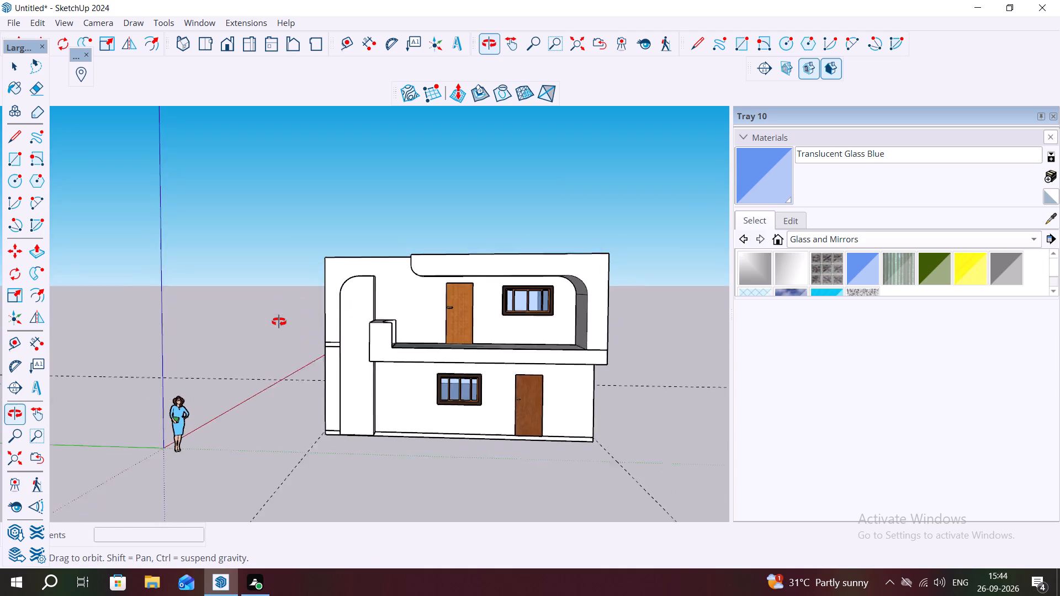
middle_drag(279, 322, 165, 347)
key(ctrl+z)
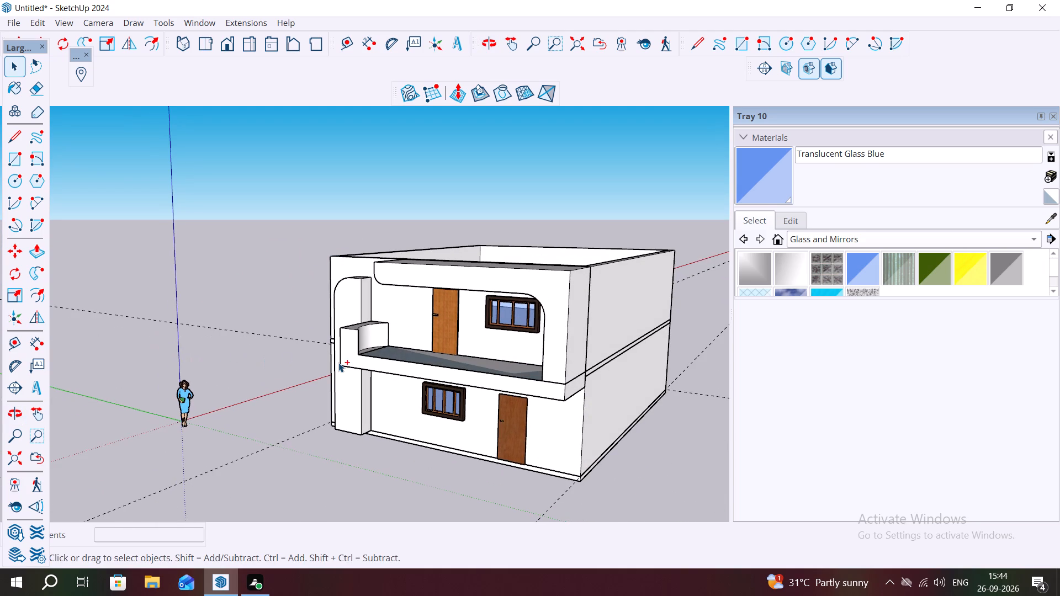
Pull the L-shaped tower frame's front face out by another 6".
click(328, 319)
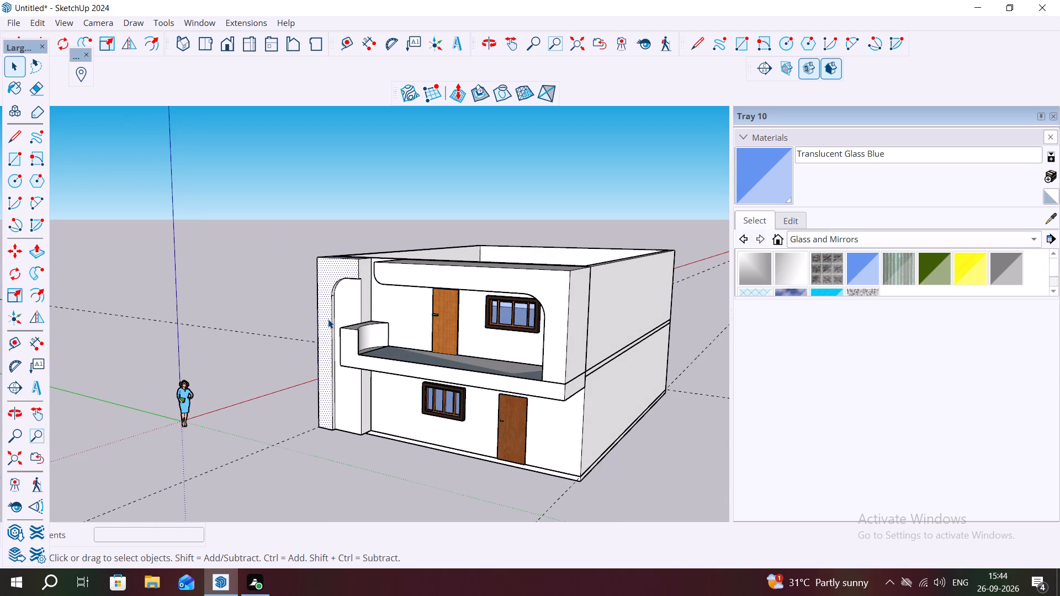
key(p)
drag(327, 317, 319, 320)
text(6")
key(Return)
scroll(336, 292, up, 4)
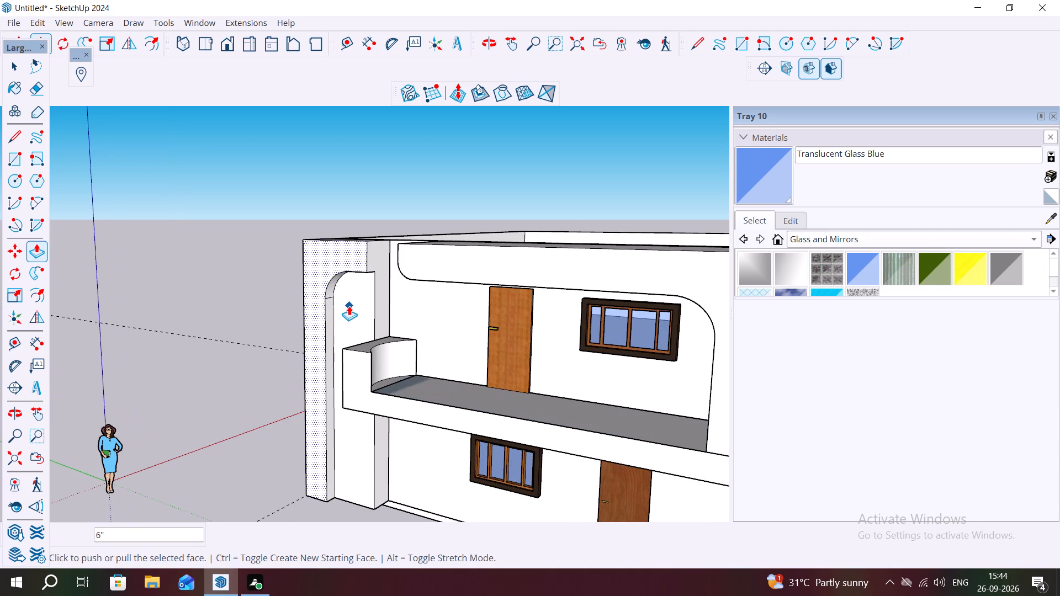
key(Escape)
key(space)
scroll(336, 304, up, 1)
scroll(336, 304, down, 3)
middle_drag(315, 299, 544, 360)
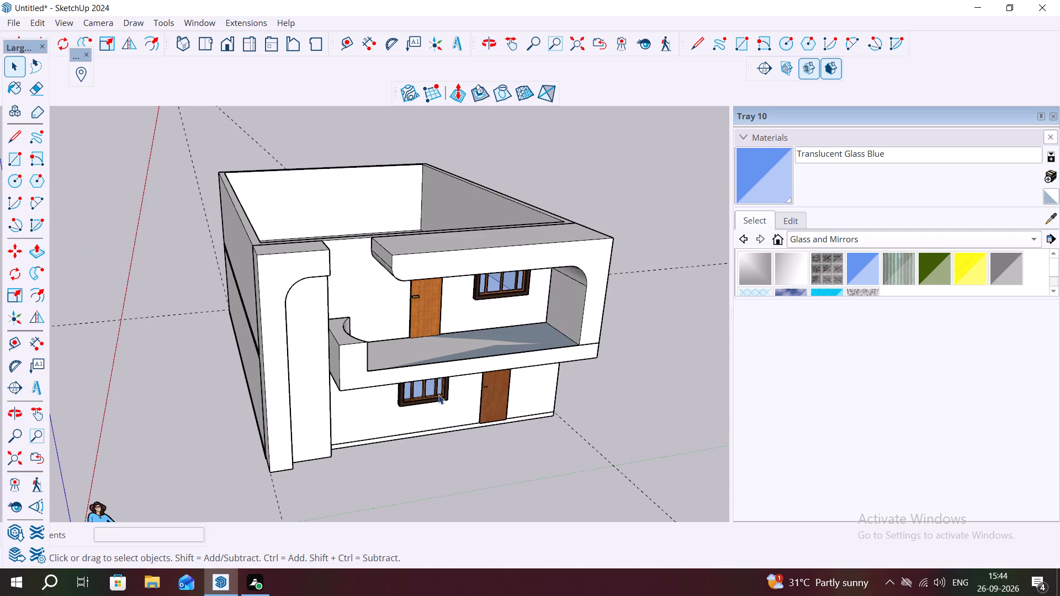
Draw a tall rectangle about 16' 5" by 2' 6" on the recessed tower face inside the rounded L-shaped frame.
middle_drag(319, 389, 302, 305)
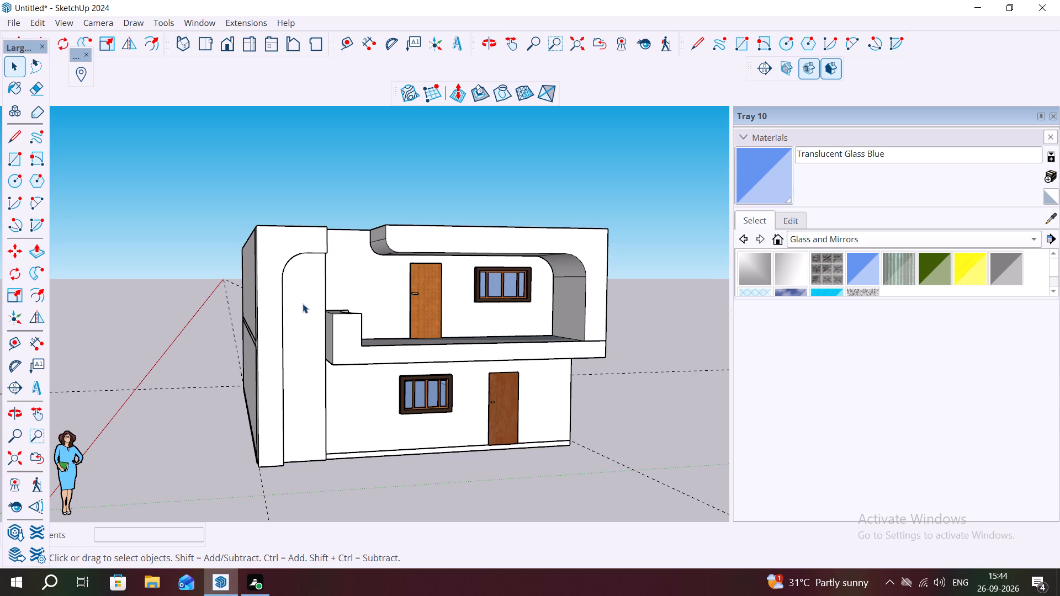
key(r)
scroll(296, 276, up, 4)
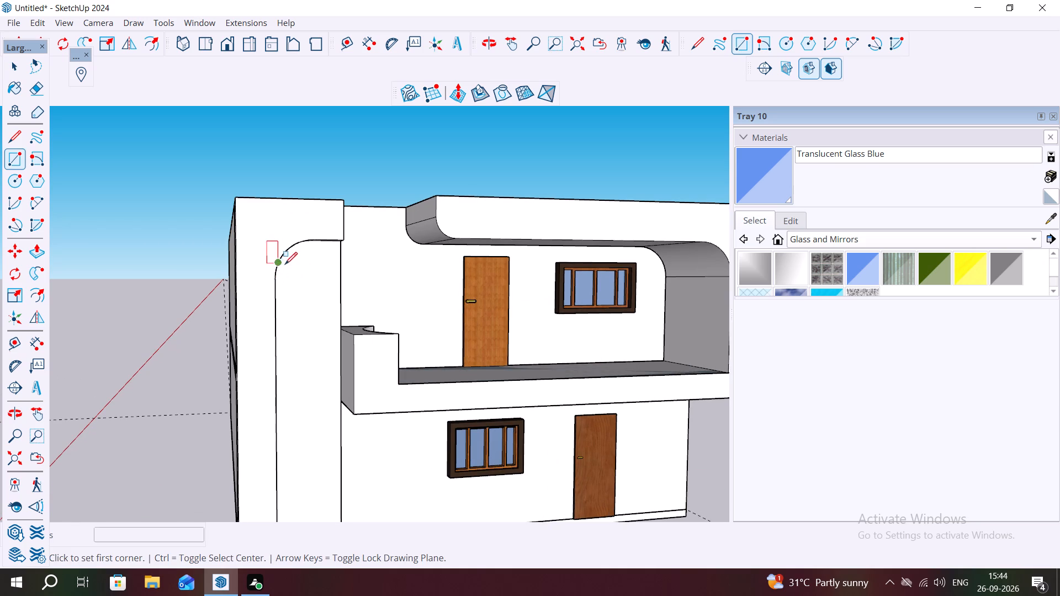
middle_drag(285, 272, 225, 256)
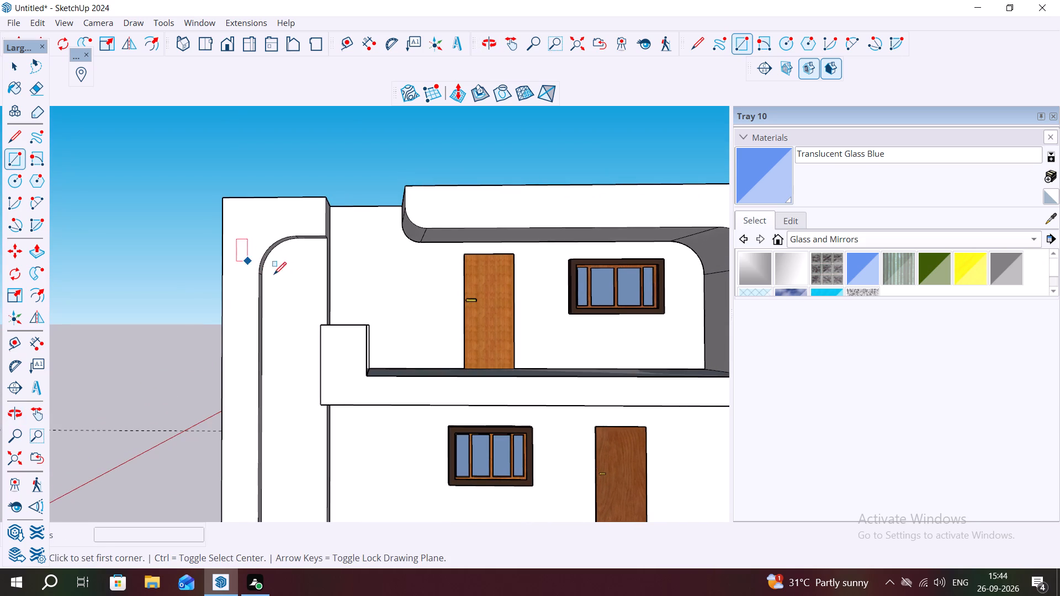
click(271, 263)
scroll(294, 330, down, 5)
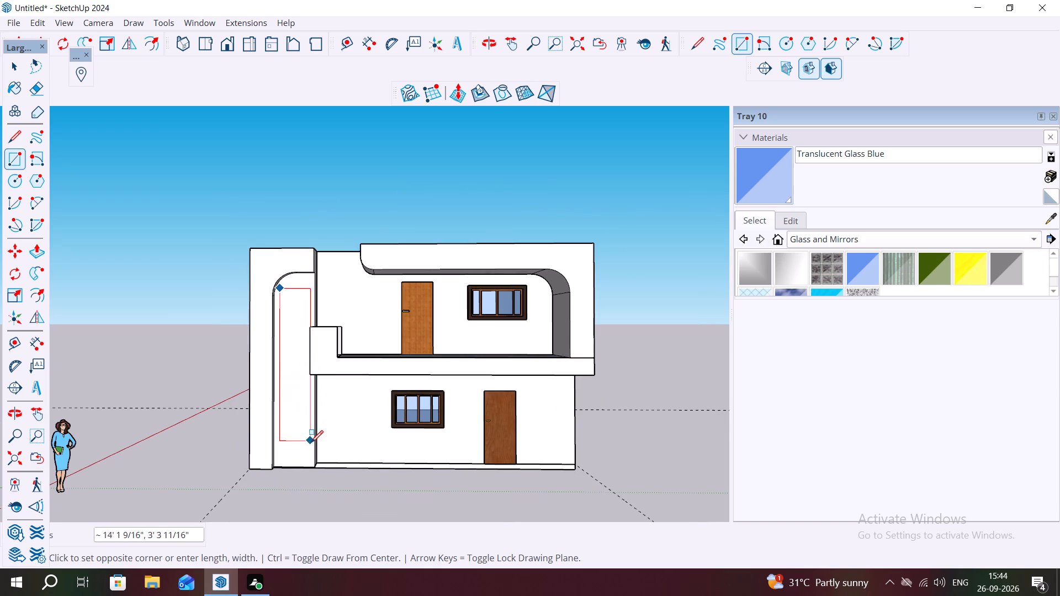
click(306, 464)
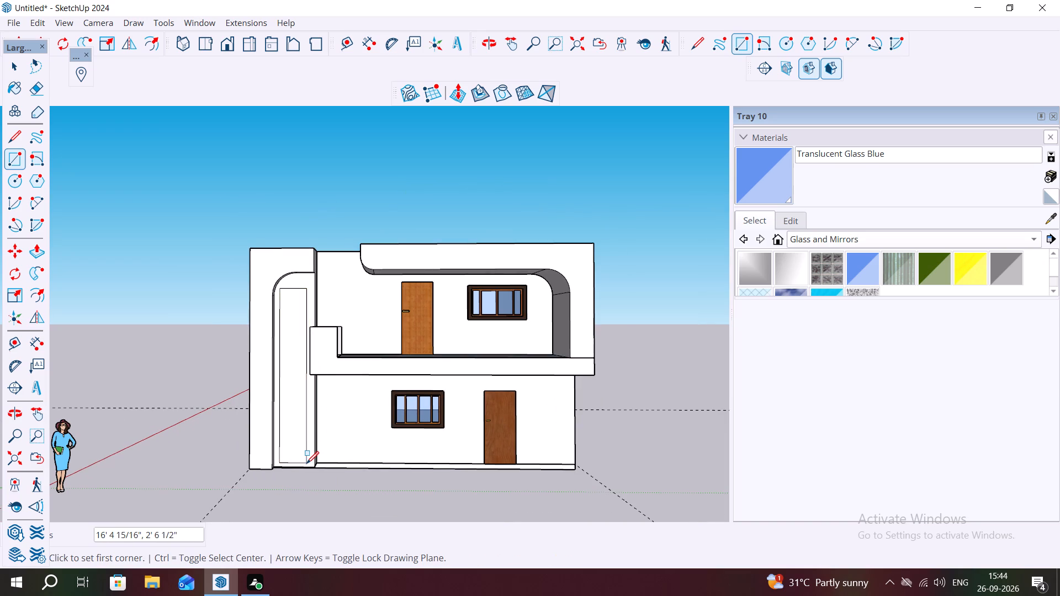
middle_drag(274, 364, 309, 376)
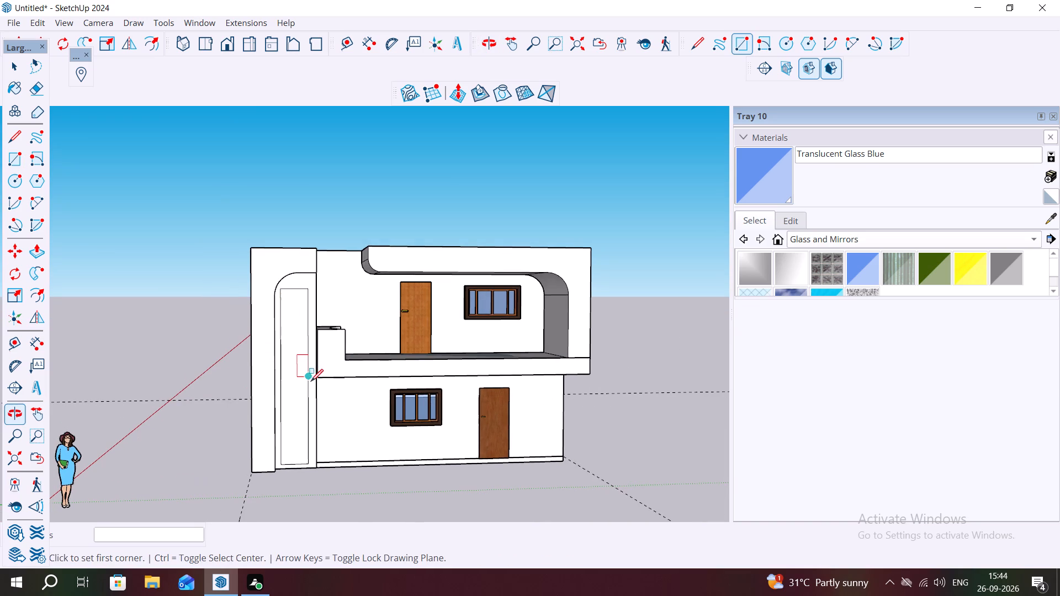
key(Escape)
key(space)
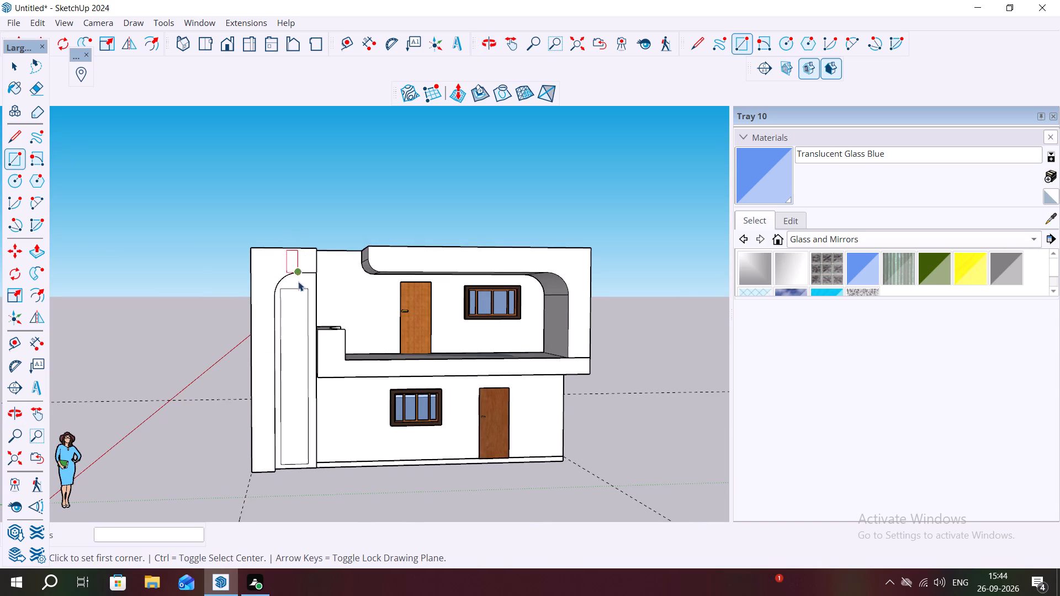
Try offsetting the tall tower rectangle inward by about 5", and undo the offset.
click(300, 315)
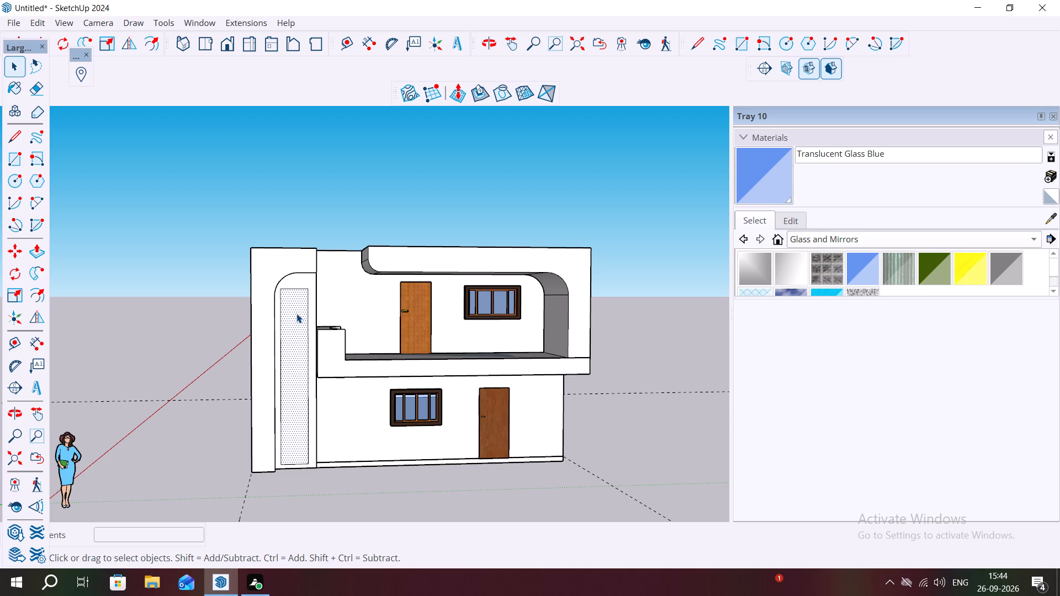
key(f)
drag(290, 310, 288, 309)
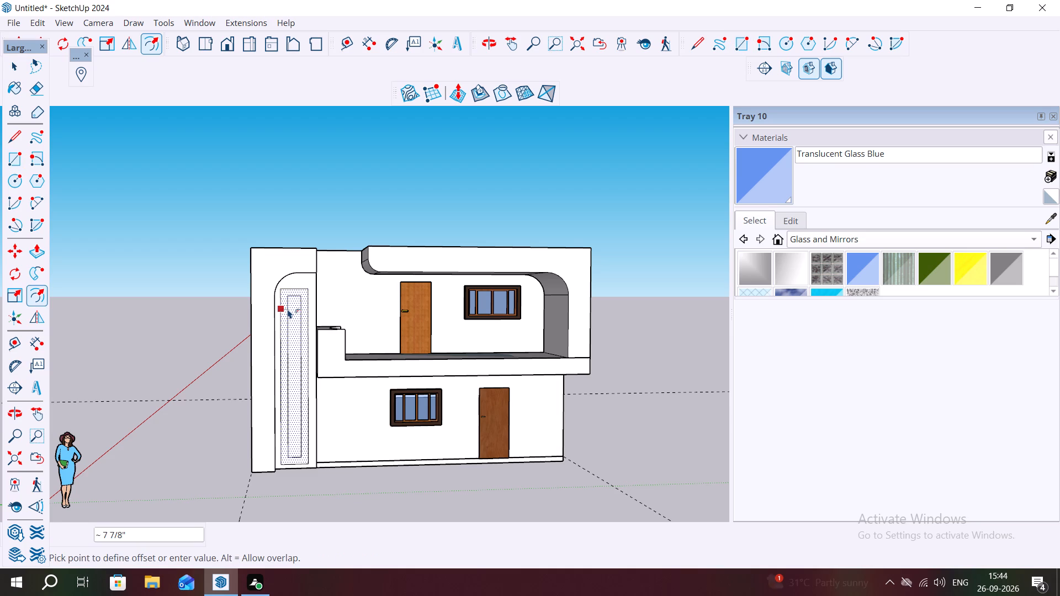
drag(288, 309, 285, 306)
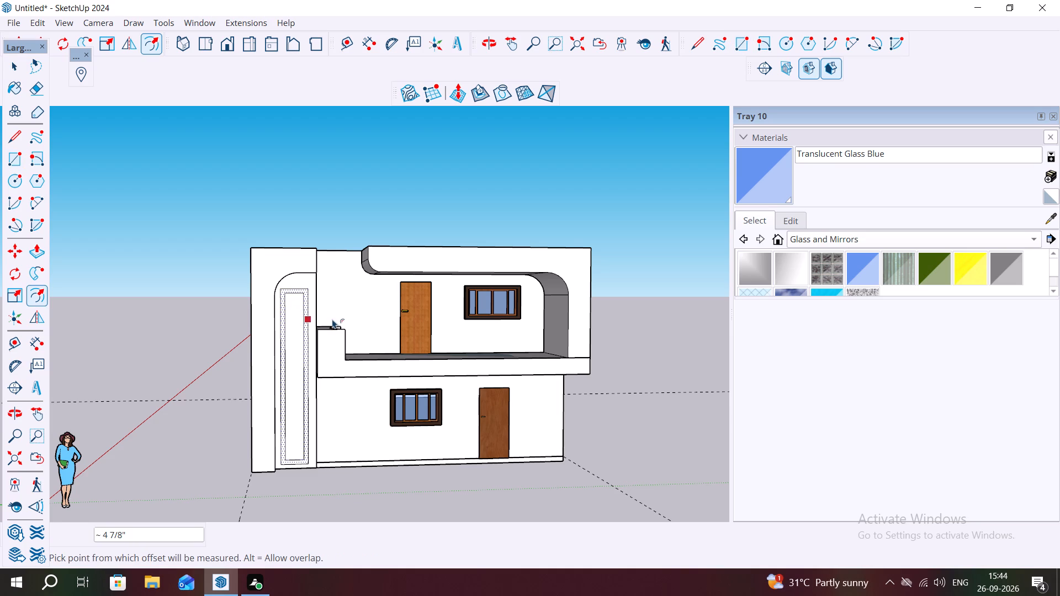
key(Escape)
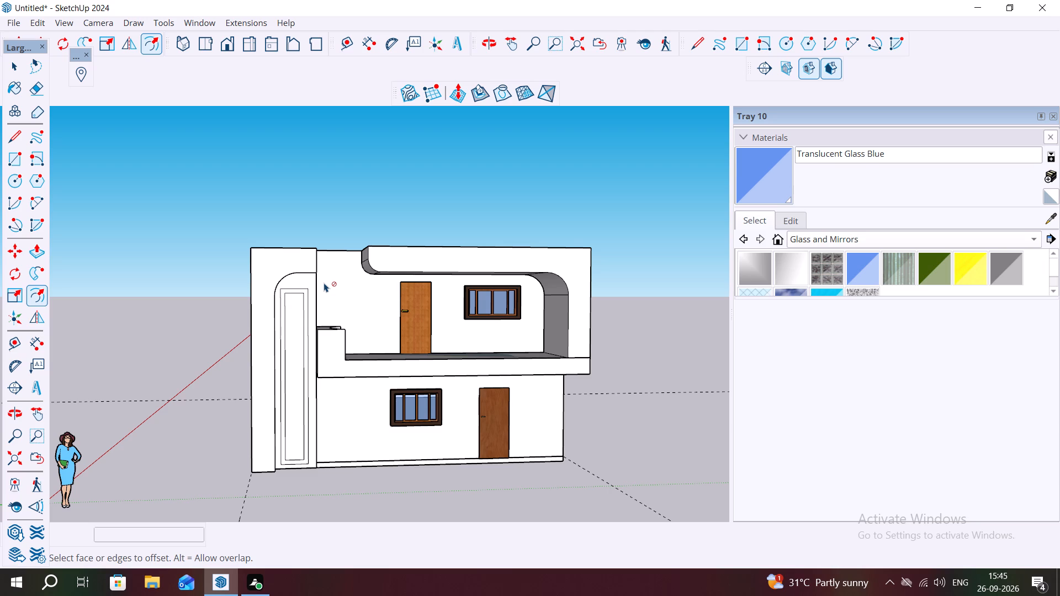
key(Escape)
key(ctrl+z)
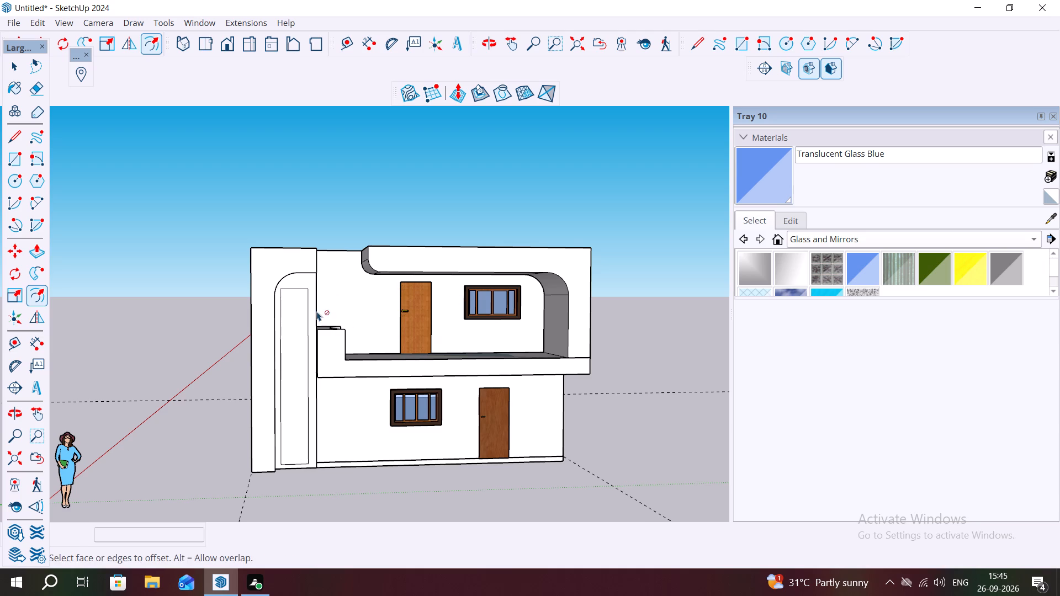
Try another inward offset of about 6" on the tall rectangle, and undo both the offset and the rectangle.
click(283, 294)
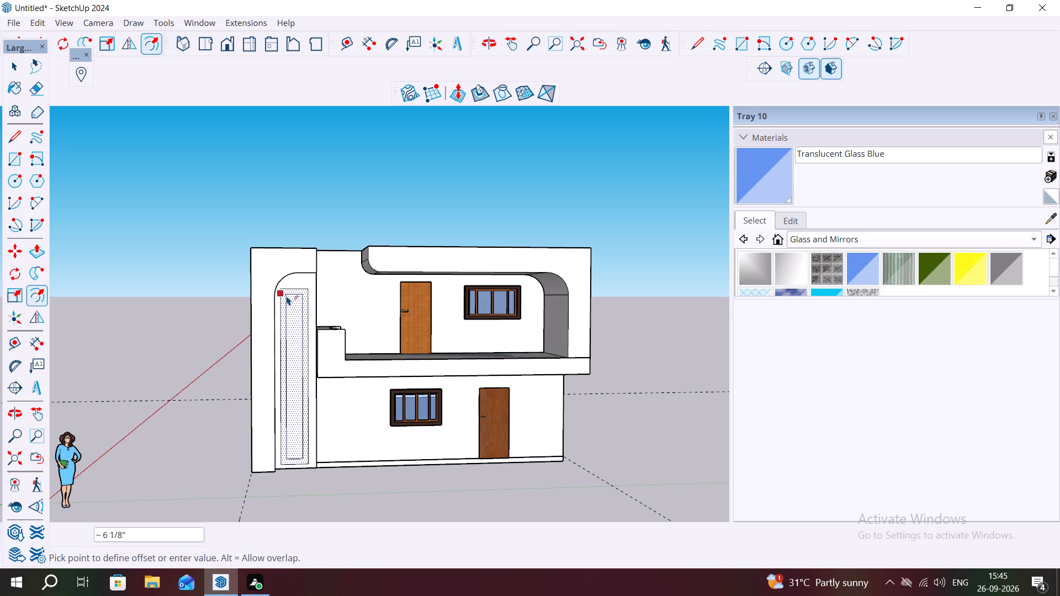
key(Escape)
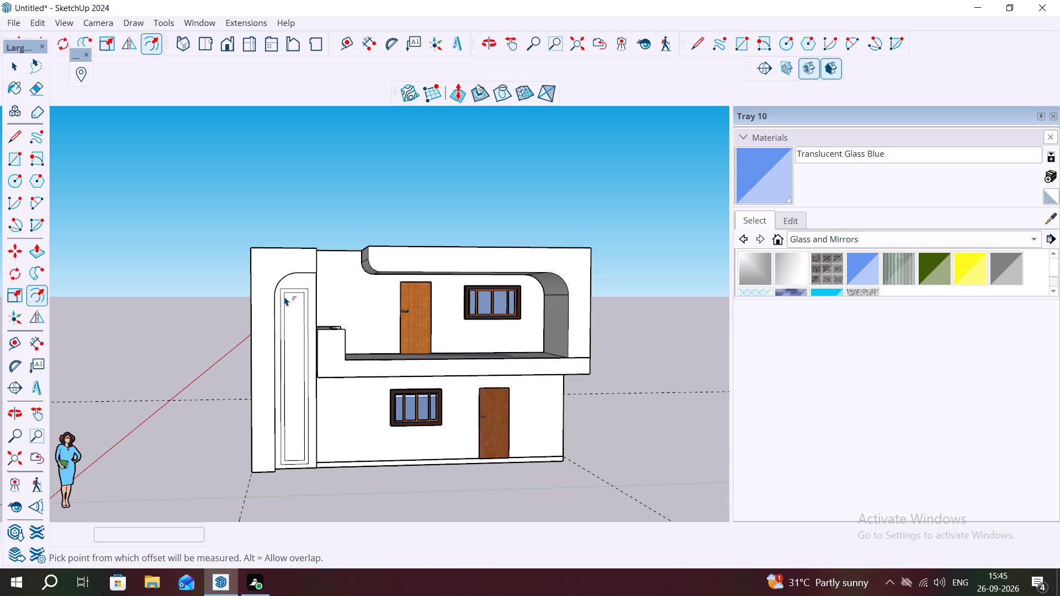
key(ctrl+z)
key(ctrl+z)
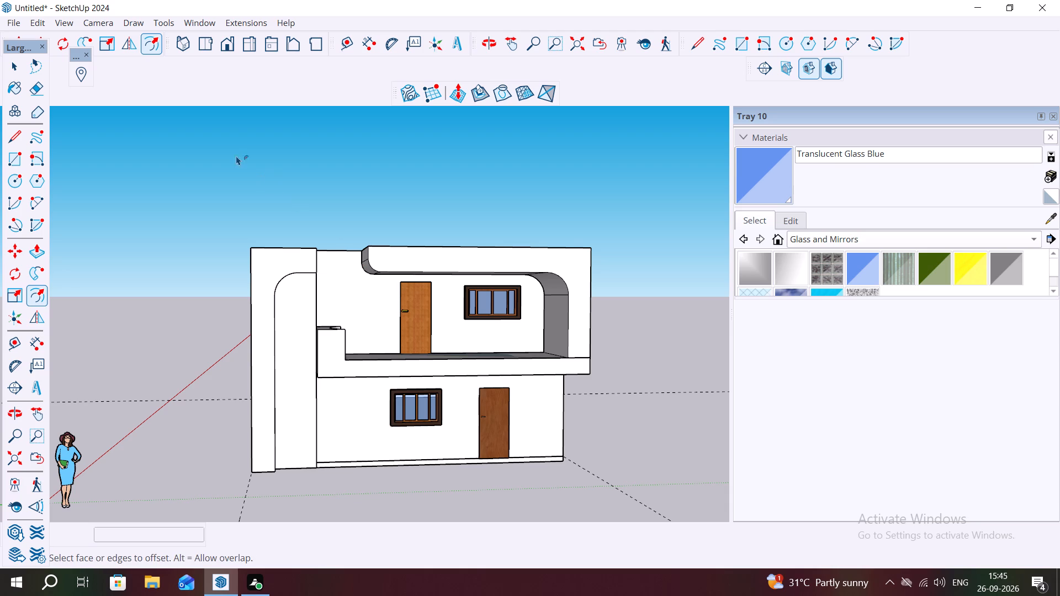
Draw a shorter window rectangle about 2' 6" wide and 12' high on the recessed tower face below the rounded corner.
click(15, 155)
scroll(291, 284, up, 5)
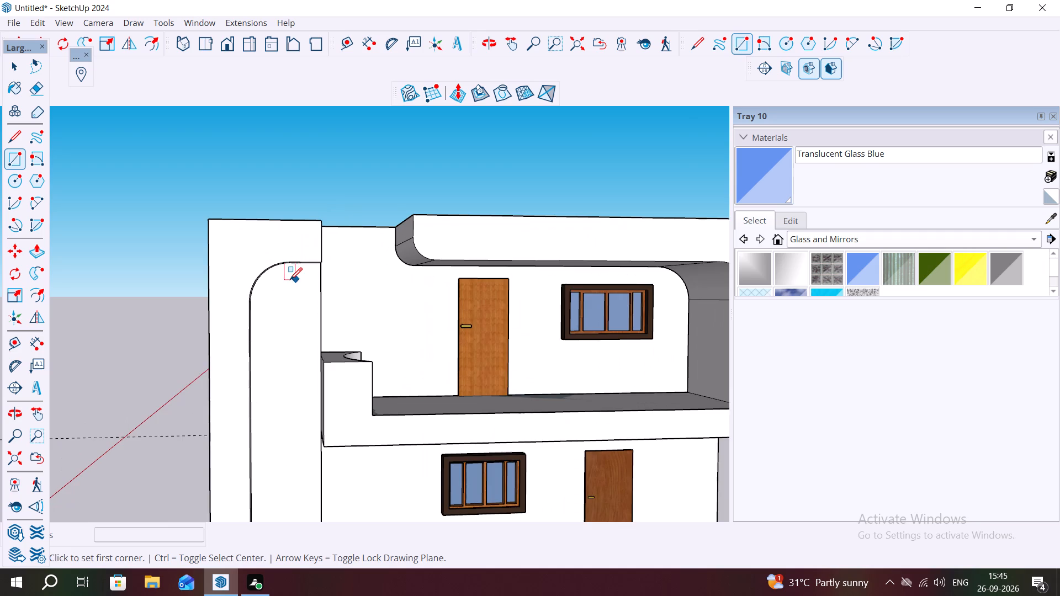
scroll(290, 280, up, 4)
middle_drag(275, 292, 261, 268)
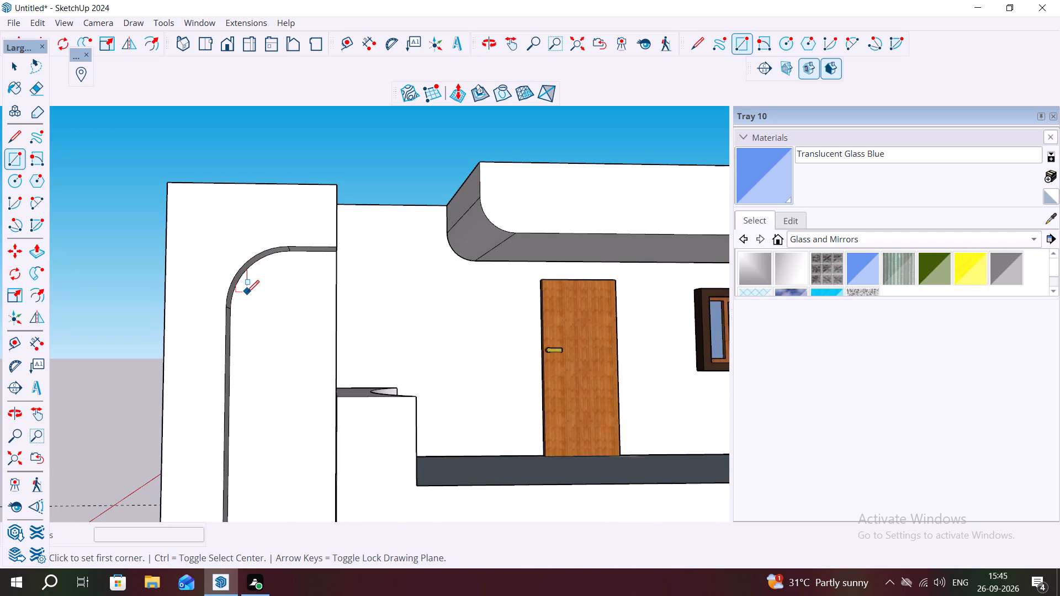
click(247, 291)
scroll(296, 298, down, 6)
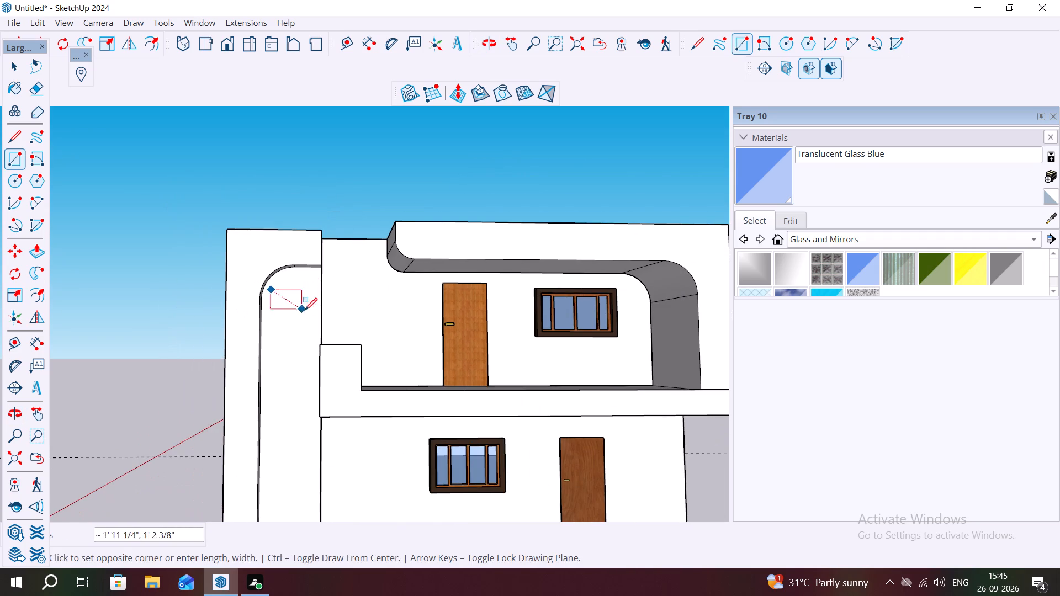
scroll(305, 439, down, 6)
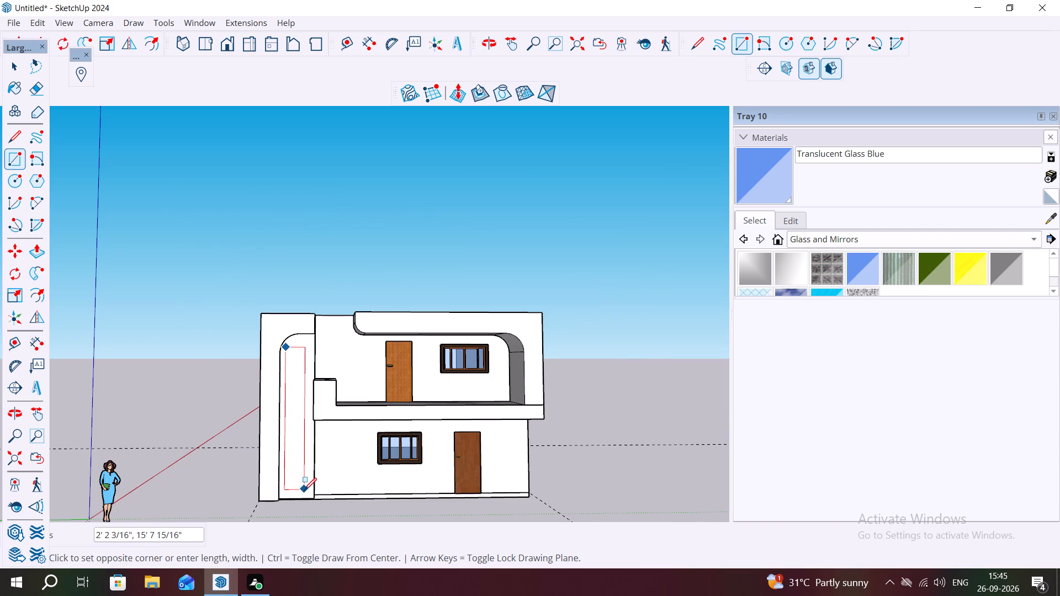
click(308, 455)
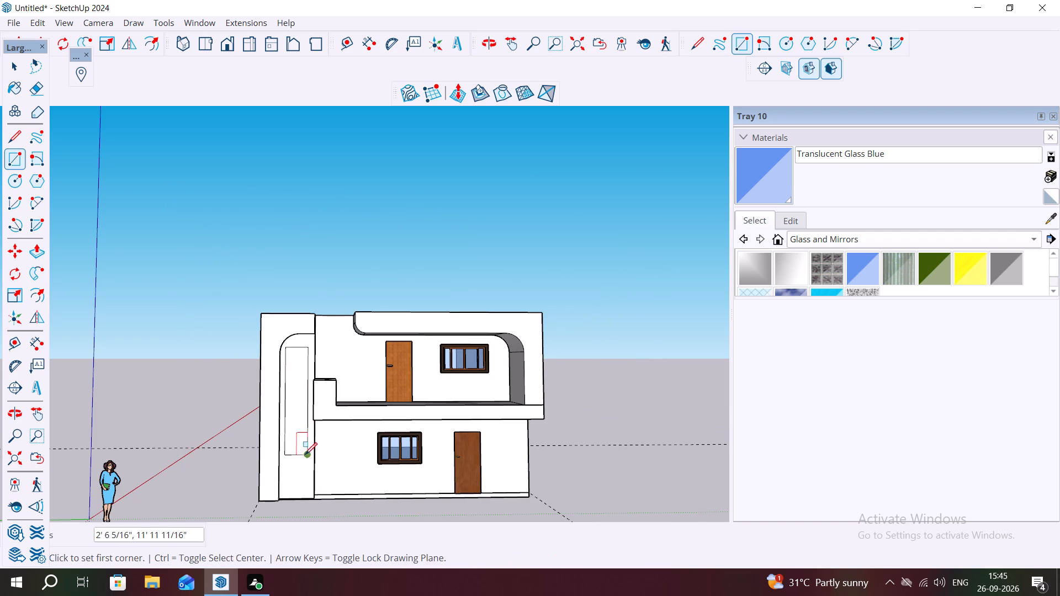
middle_drag(278, 403, 320, 458)
key(Escape)
Offset the tower window rectangle's outline inward by about 4 3/4" to form a frame border.
key(space)
click(299, 397)
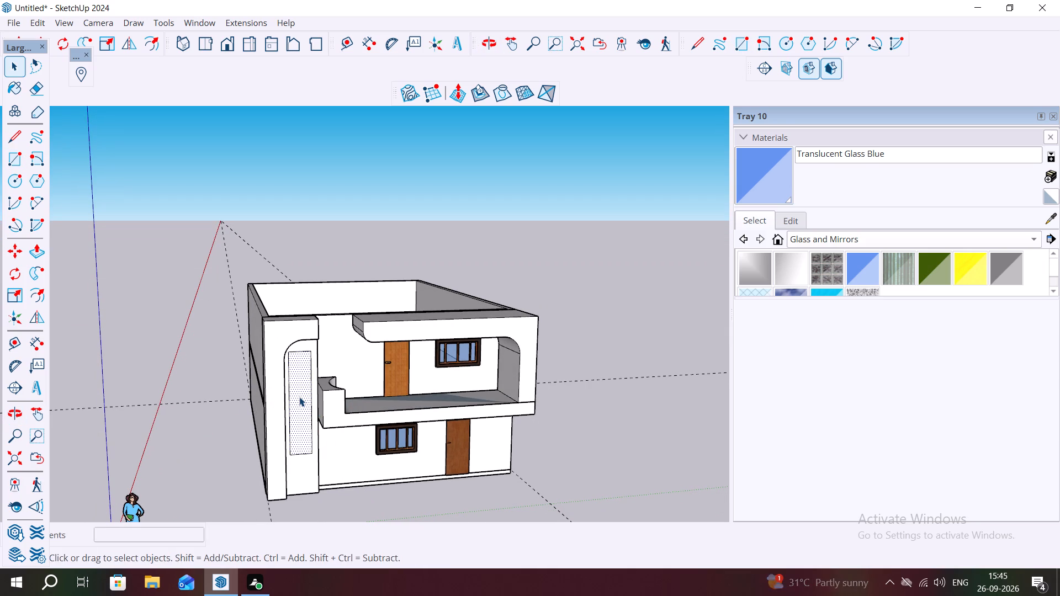
key(r)
key(Escape)
key(space)
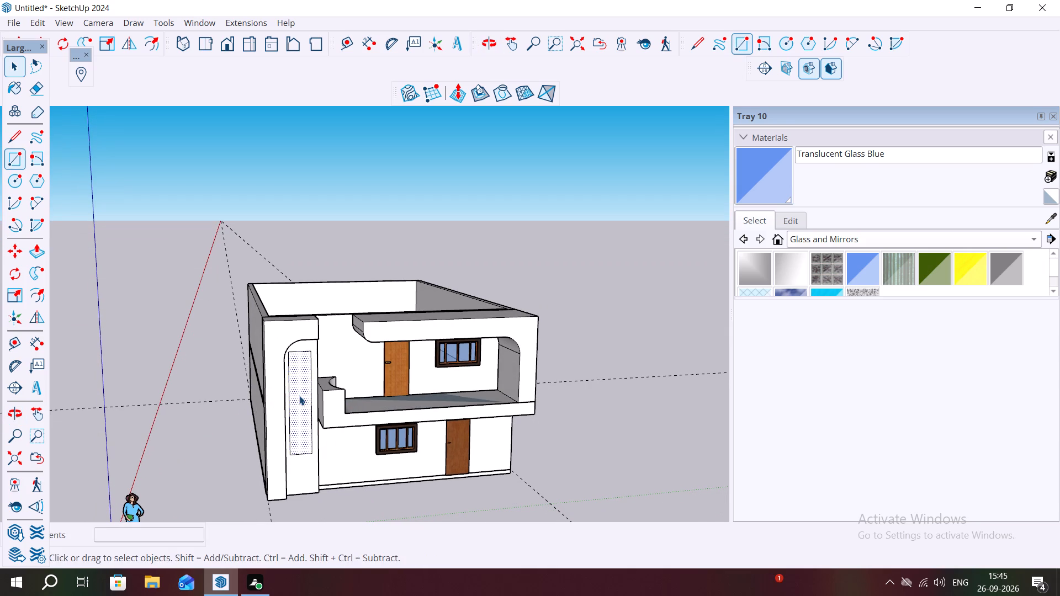
key(f)
click(289, 397)
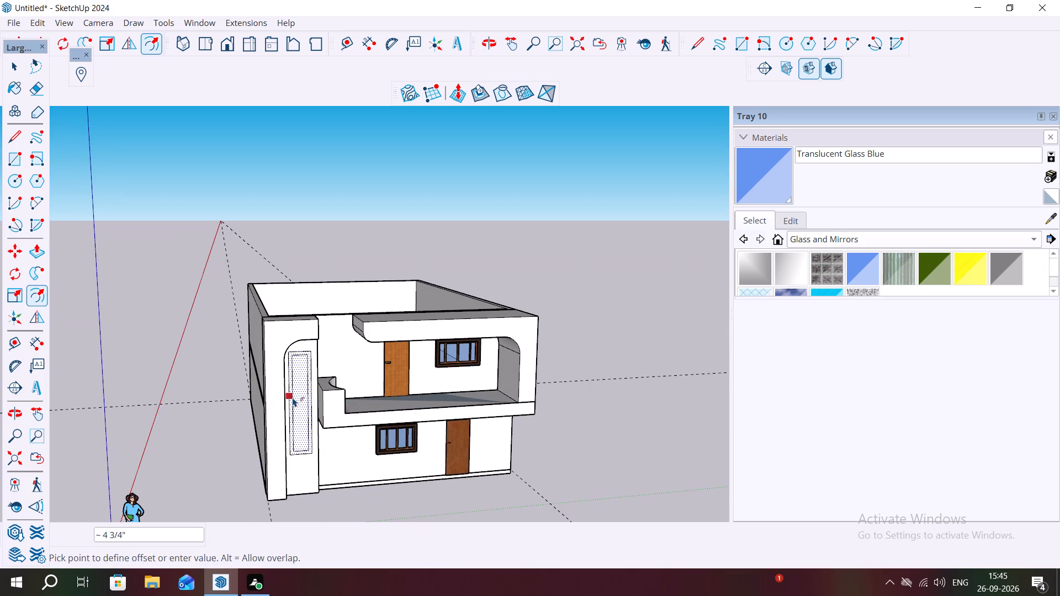
key(Escape)
scroll(298, 363, up, 2)
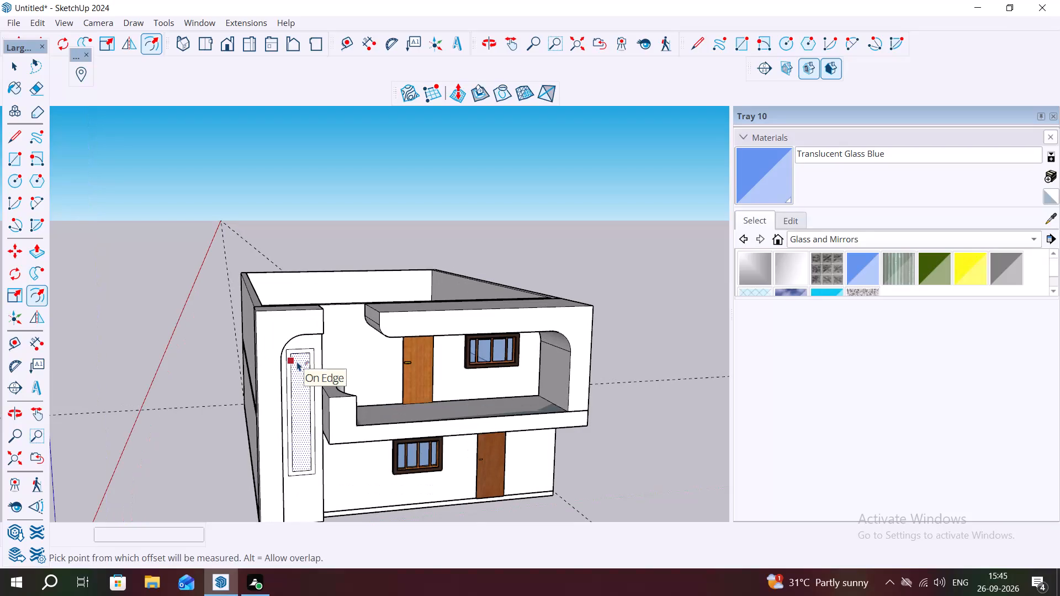
key(Escape)
scroll(298, 362, up, 2)
key(space)
scroll(313, 349, up, 2)
key(Escape)
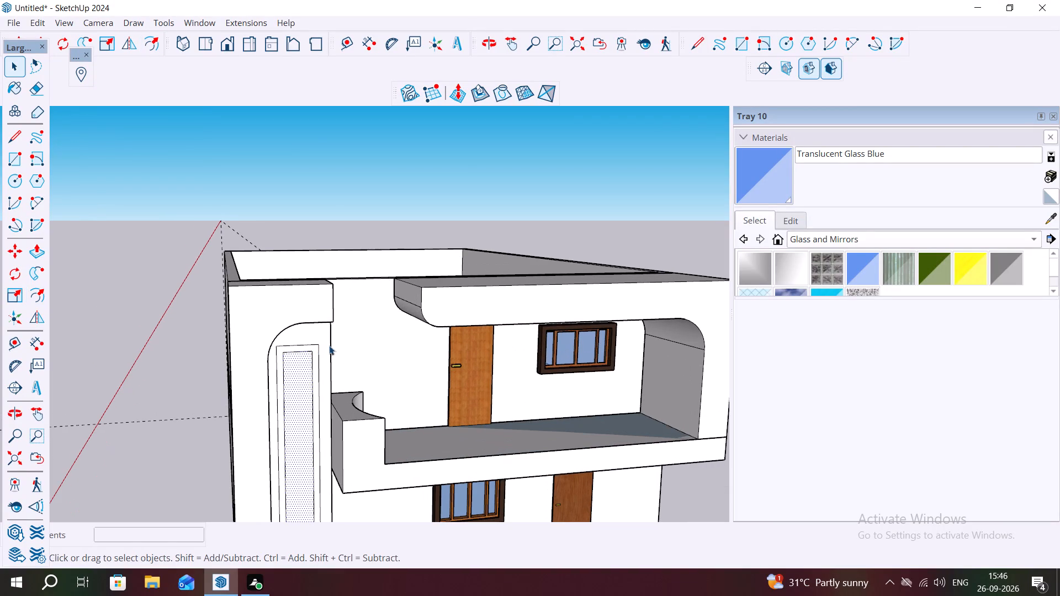
key(space)
Draw a vertical line about 11' 2" long down the middle of the inner window face, splitting it into two panes.
key(l)
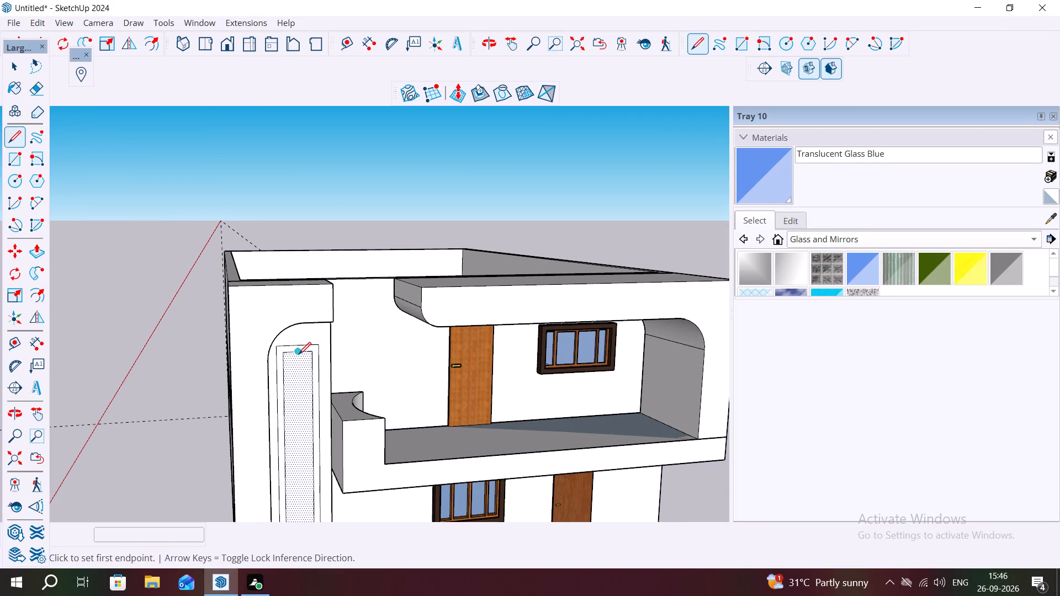
click(299, 354)
scroll(293, 342, down, 3)
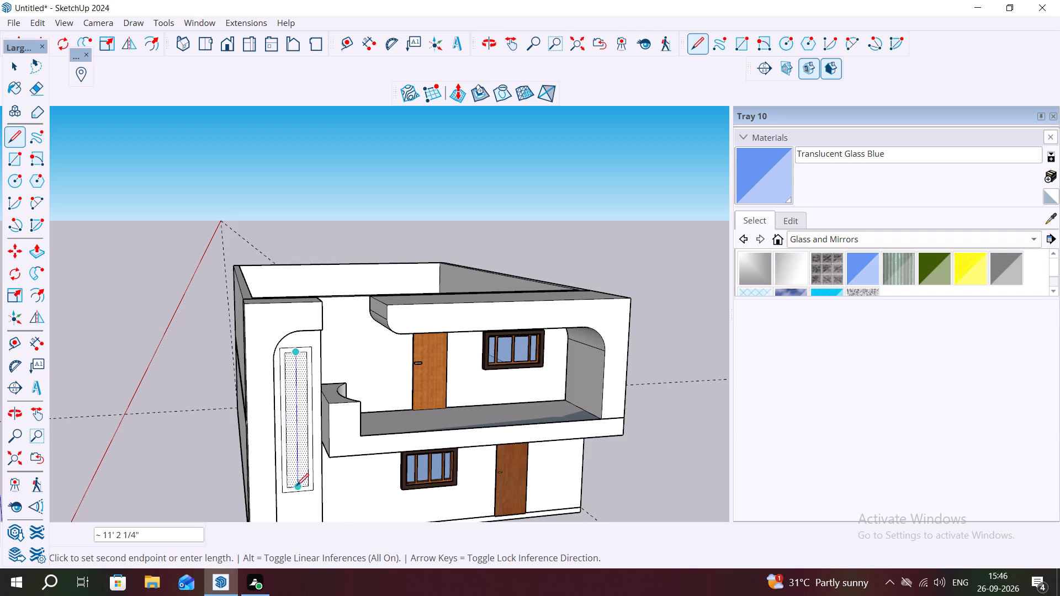
scroll(296, 491, up, 6)
click(301, 483)
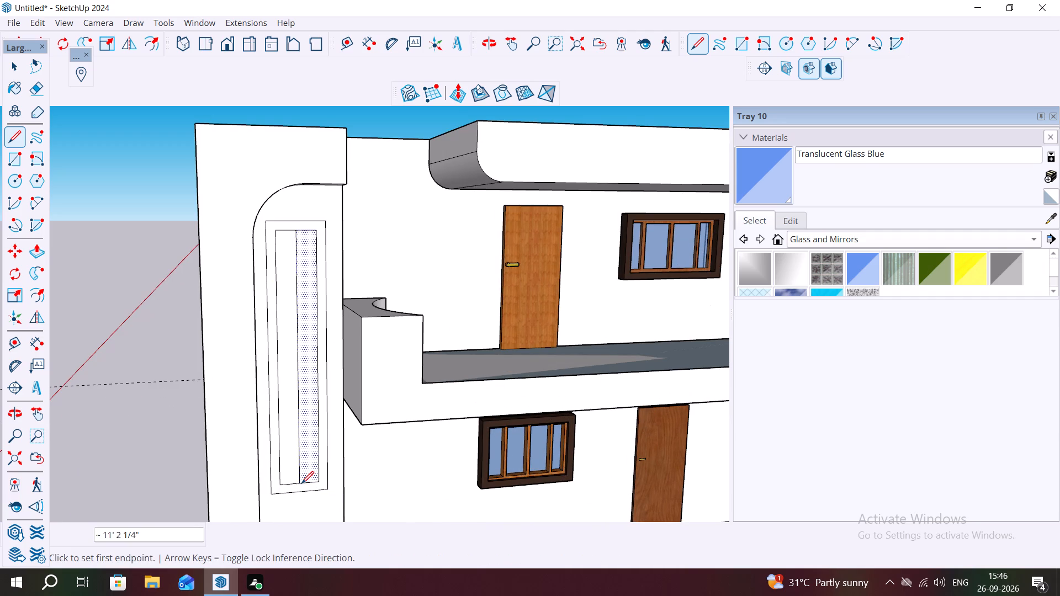
key(Escape)
scroll(306, 252, up, 5)
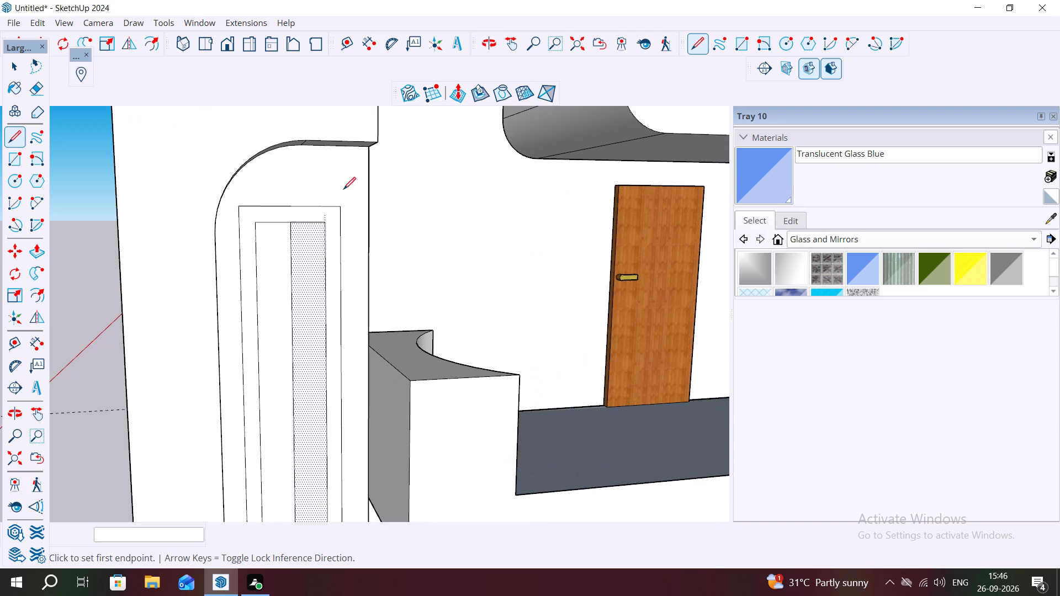
key(Escape)
key(space)
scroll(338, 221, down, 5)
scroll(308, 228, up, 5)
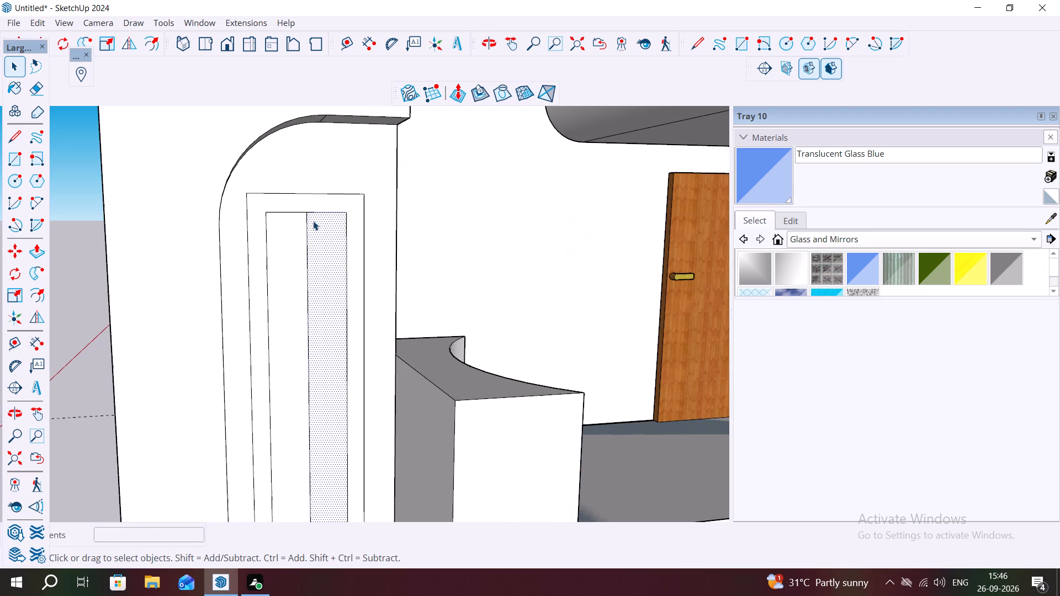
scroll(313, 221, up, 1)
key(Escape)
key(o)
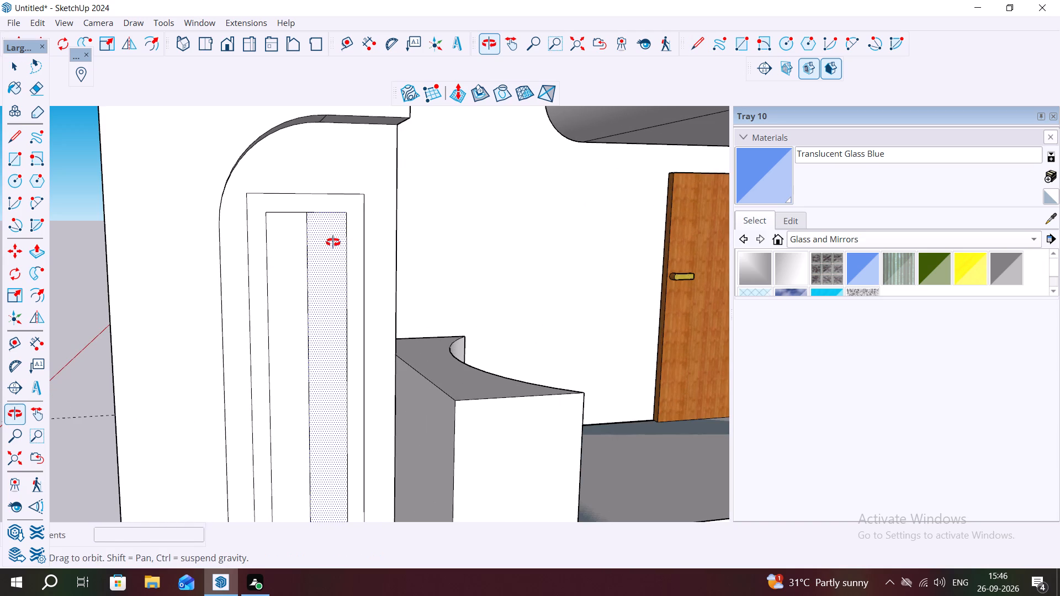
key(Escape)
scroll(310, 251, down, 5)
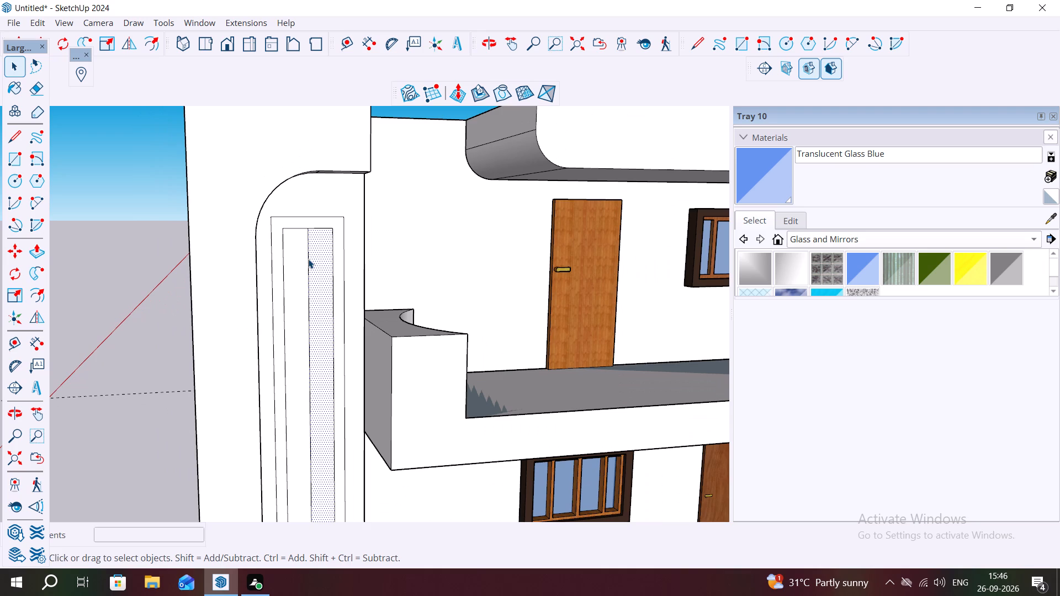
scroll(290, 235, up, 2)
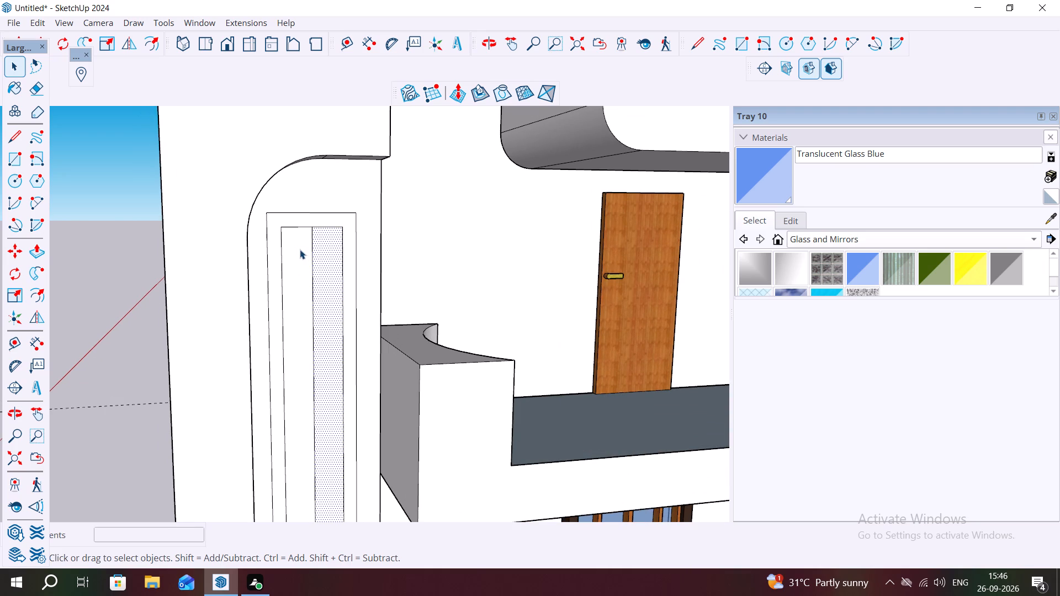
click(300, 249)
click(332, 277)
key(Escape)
Draw three roughly evenly spaced horizontal lines about 1' 8 7/8" long across the tower window's inner face, dividing each tall pane into four.
click(8, 138)
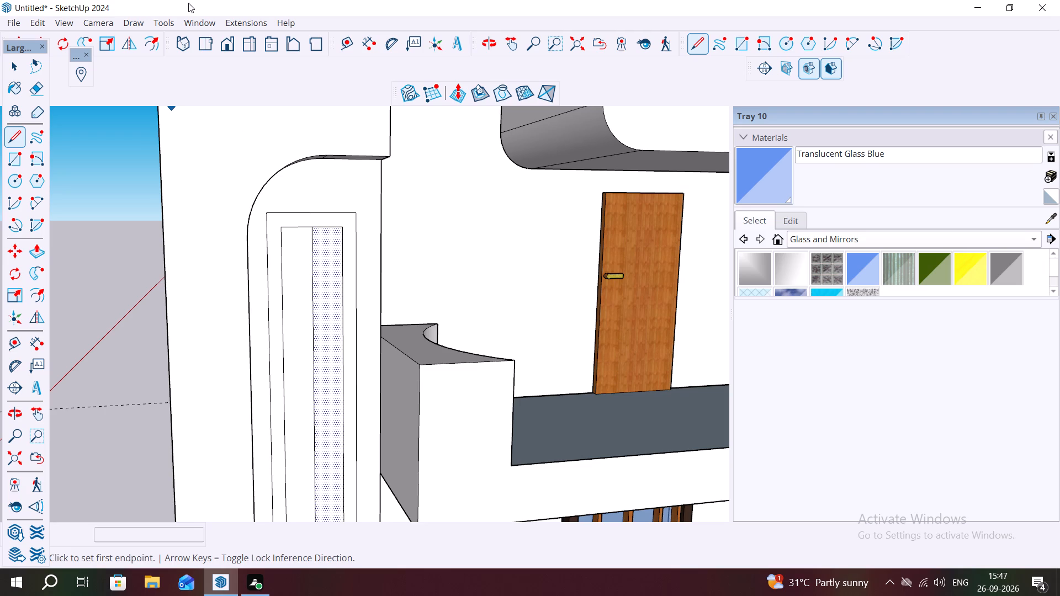
click(282, 342)
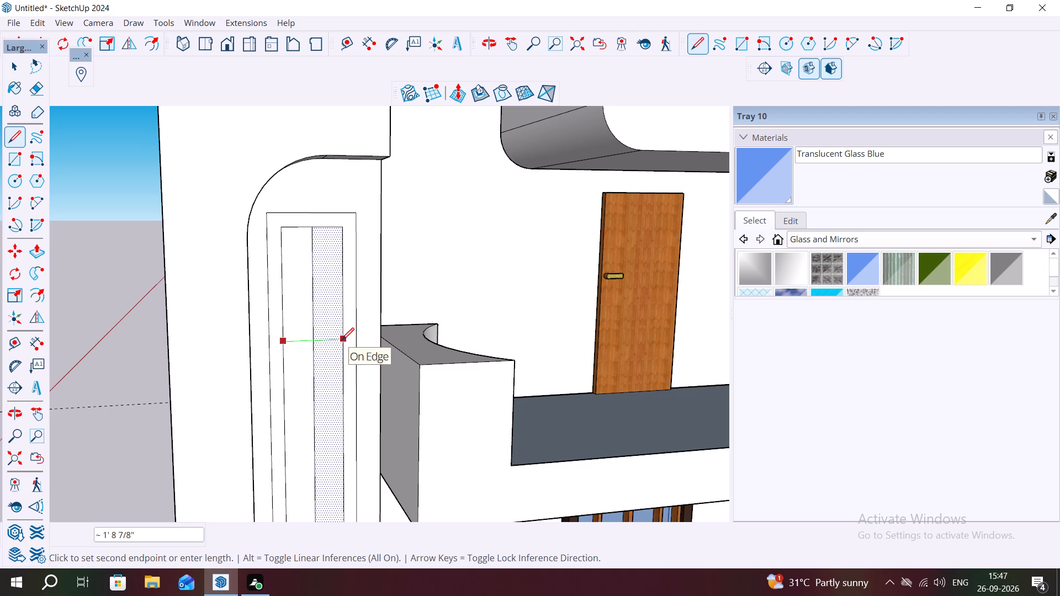
click(342, 340)
scroll(323, 246, down, 5)
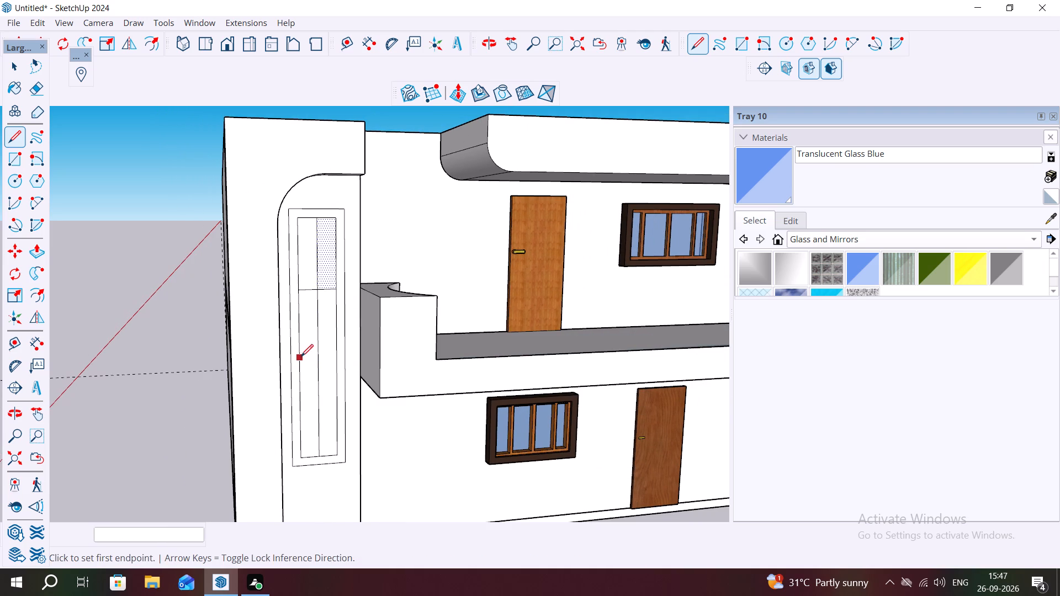
click(298, 348)
click(337, 347)
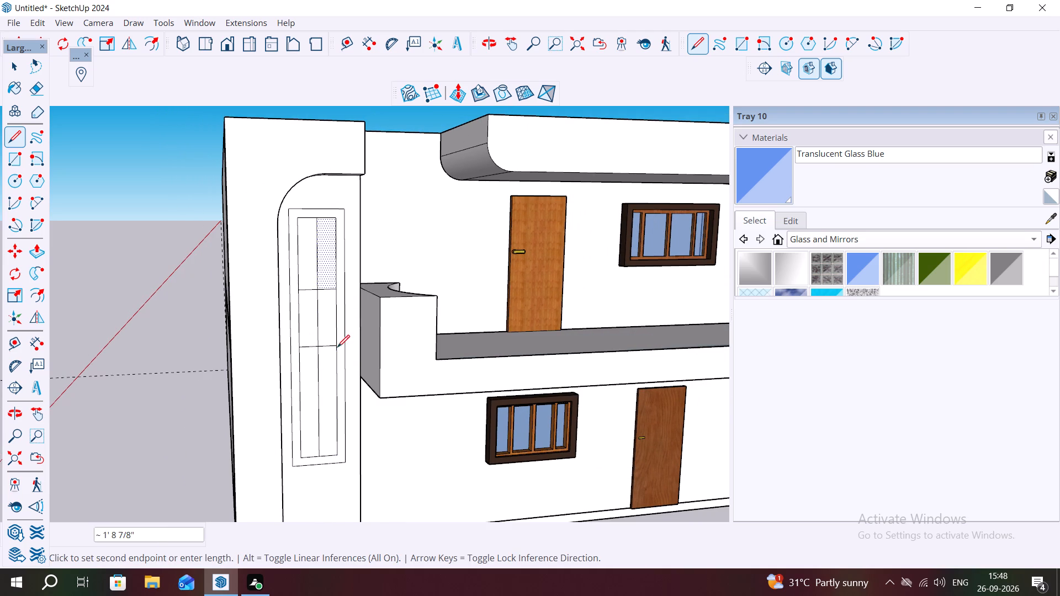
click(302, 401)
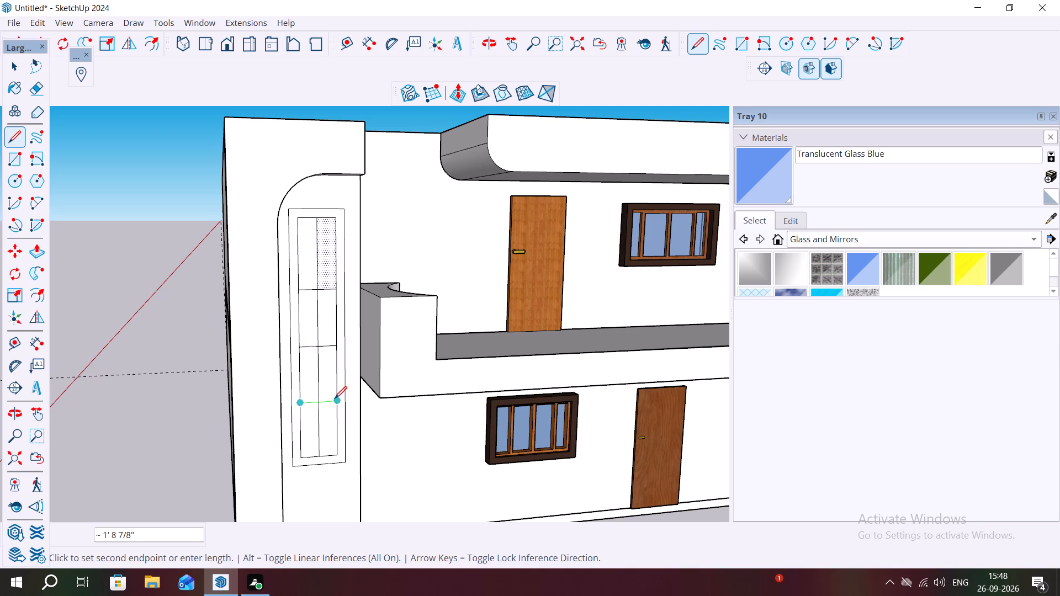
click(336, 400)
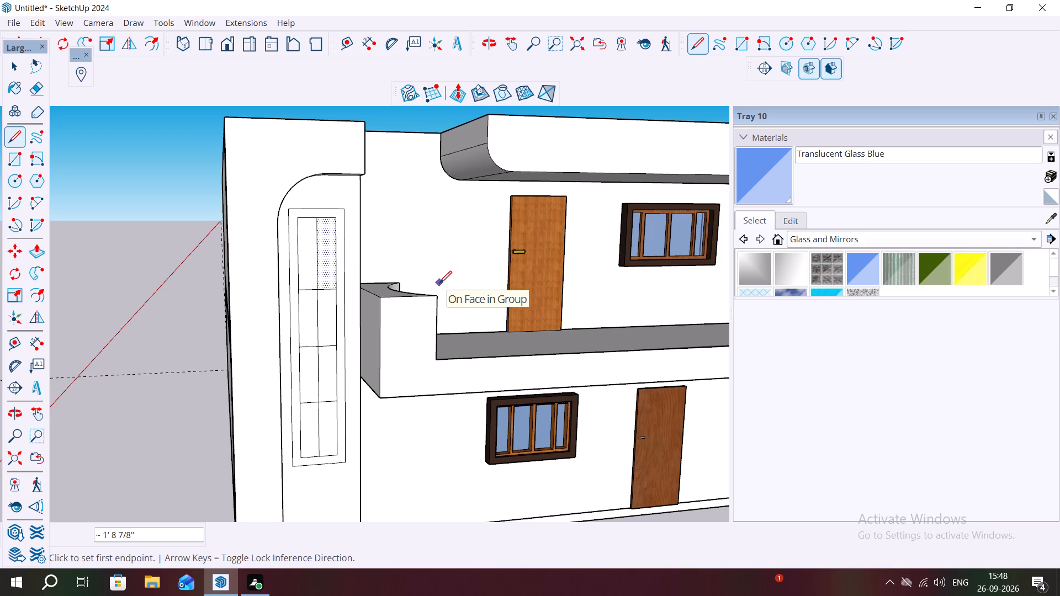
key(Escape)
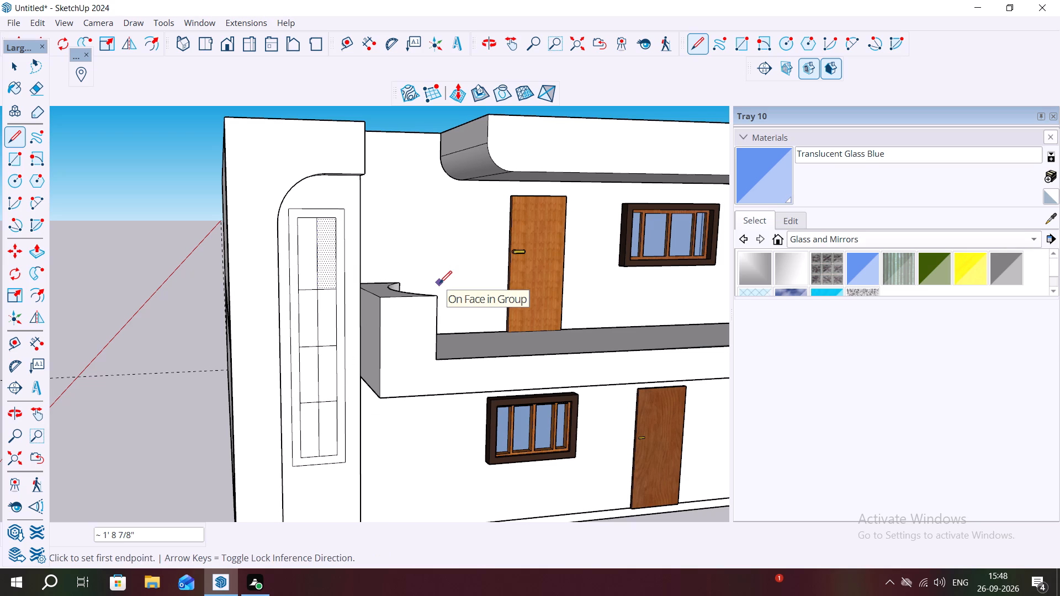
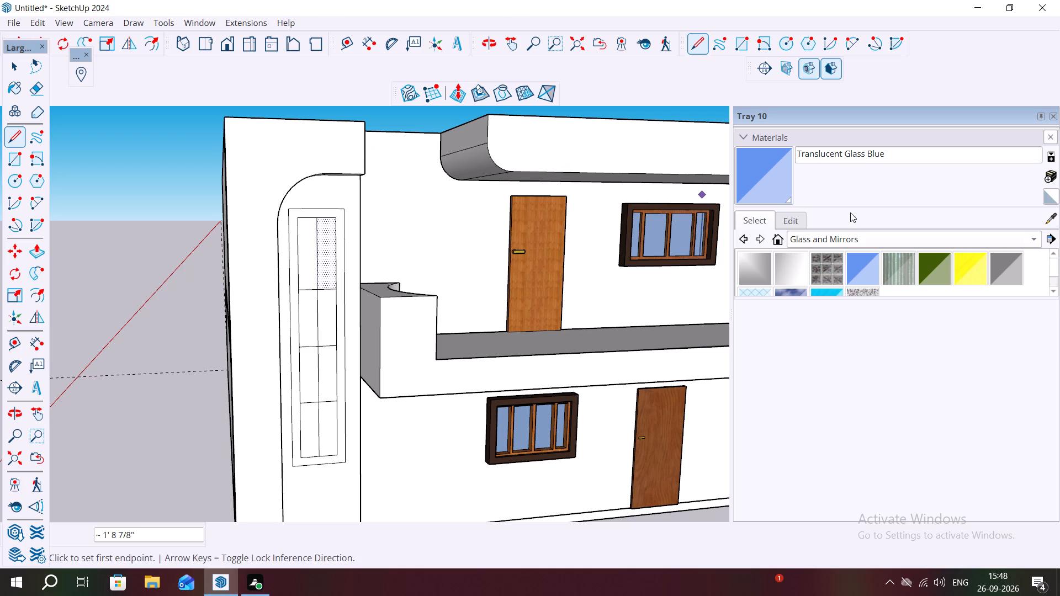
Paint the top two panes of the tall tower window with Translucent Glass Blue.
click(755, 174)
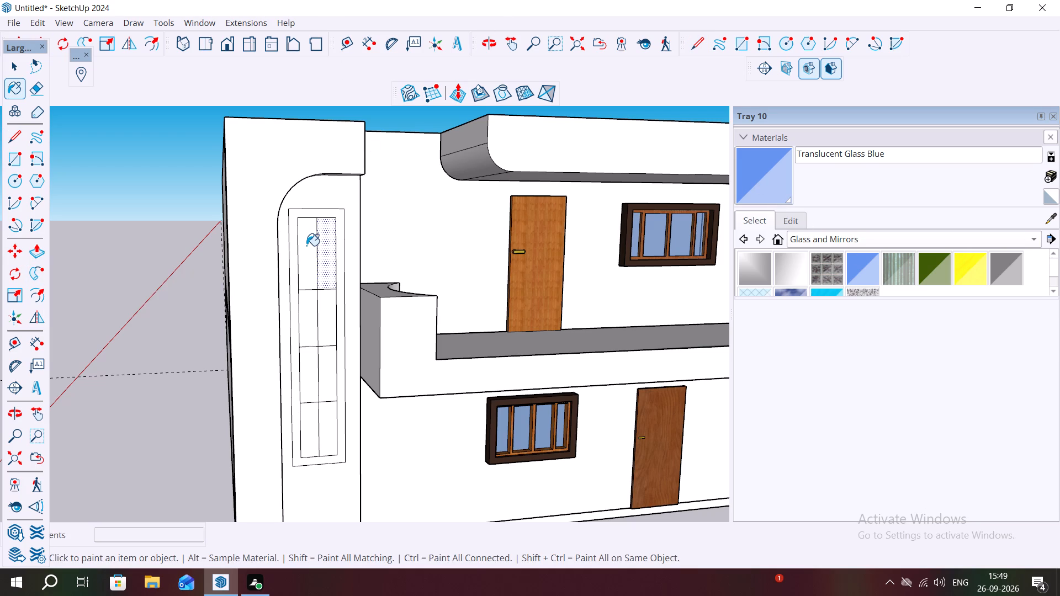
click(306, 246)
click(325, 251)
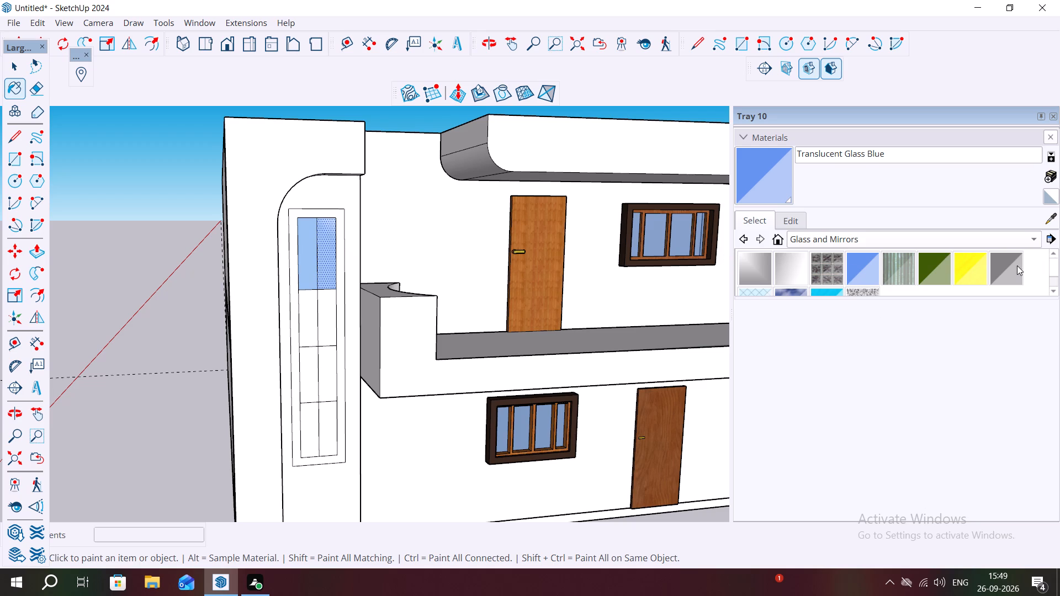
Paint the four panes in the top two rows of the tall tower window with Translucent Glass Gray.
click(1017, 265)
click(304, 259)
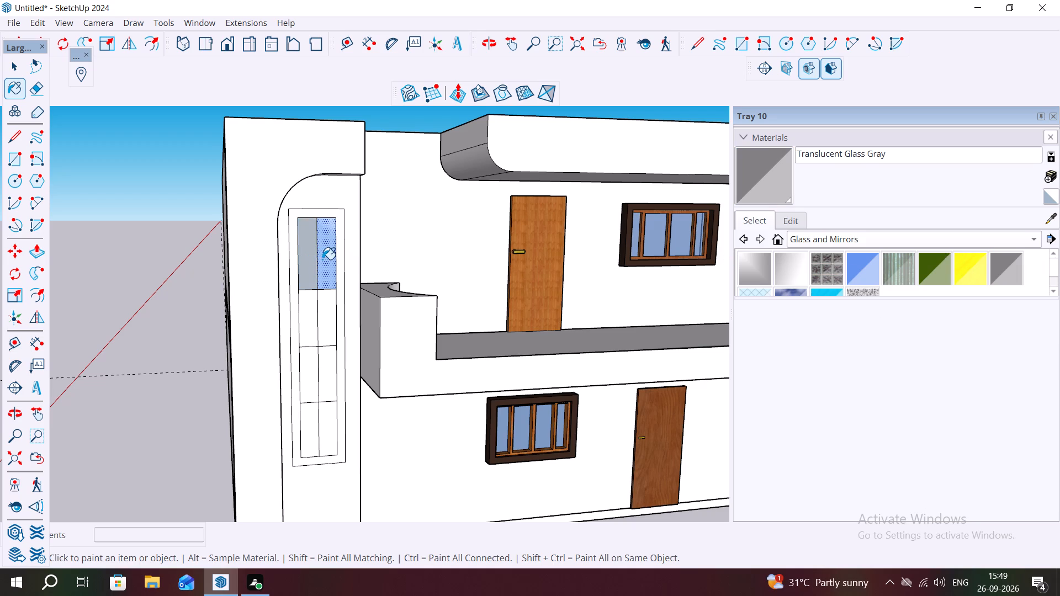
click(322, 259)
scroll(365, 265, down, 1)
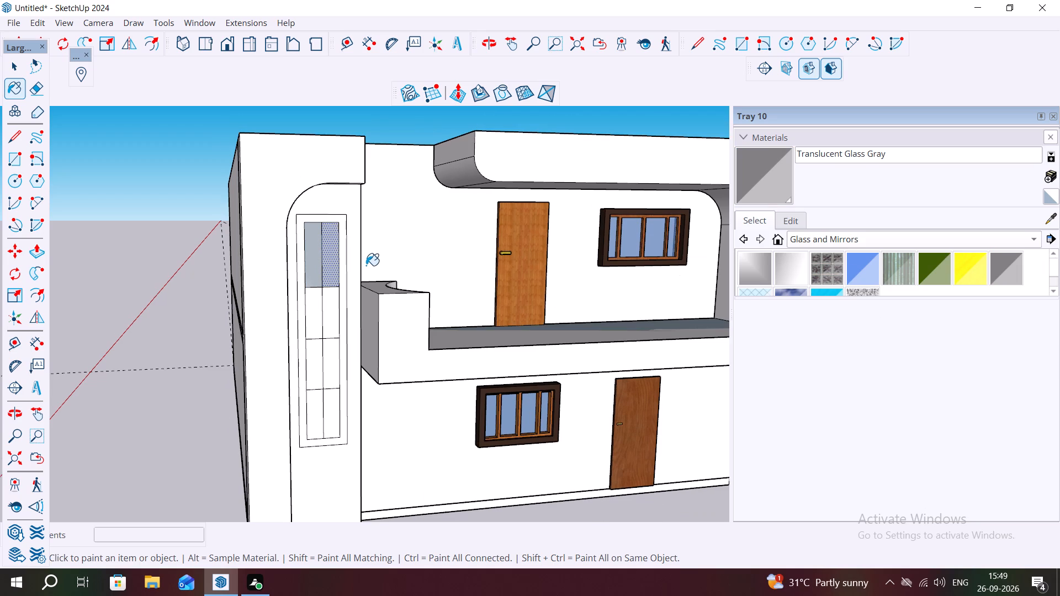
scroll(298, 311, up, 3)
middle_drag(290, 307, 245, 272)
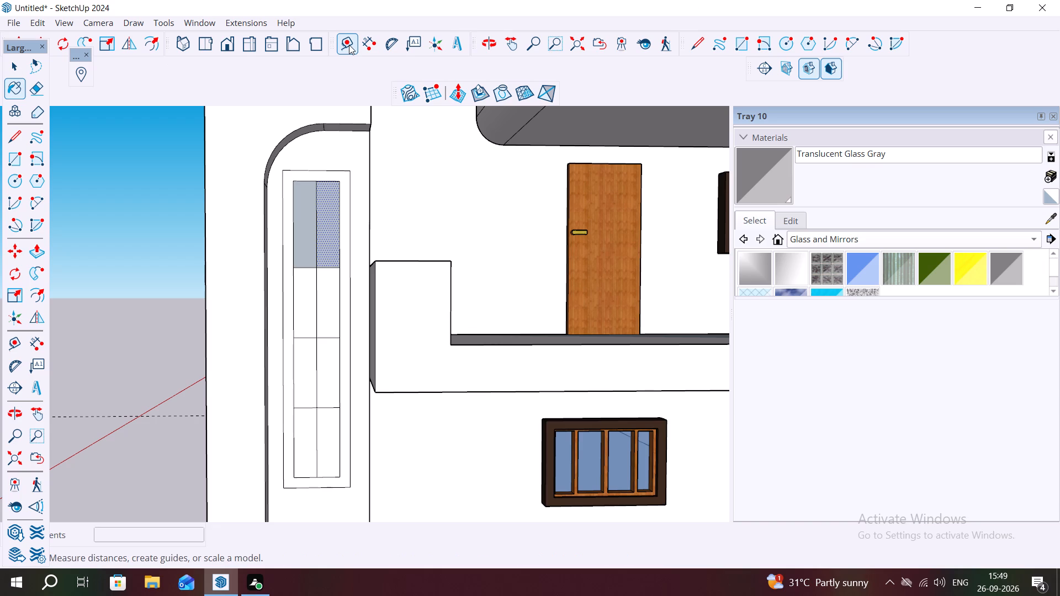
click(758, 180)
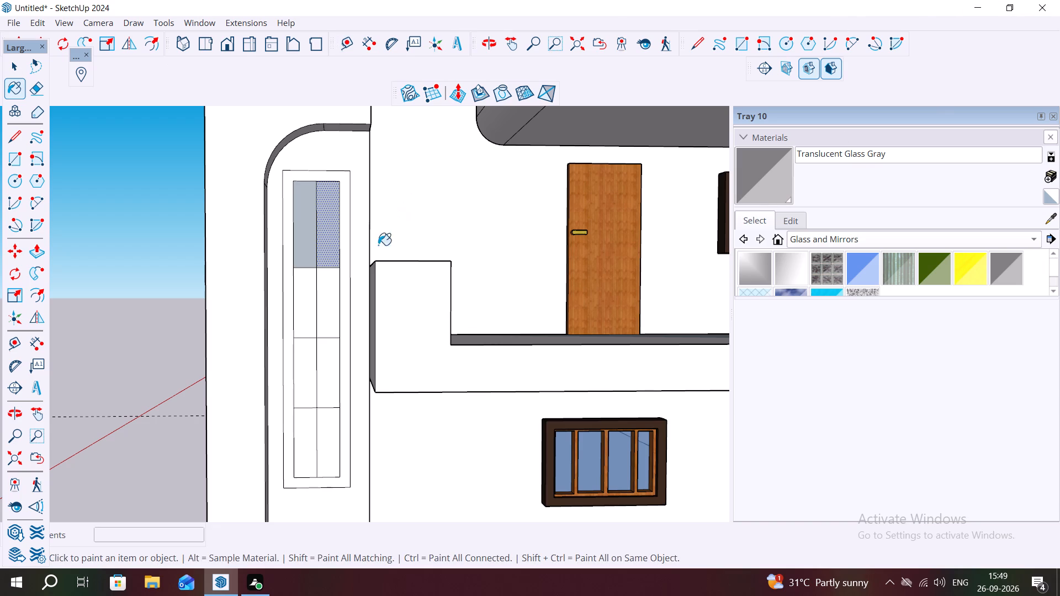
click(303, 298)
click(320, 303)
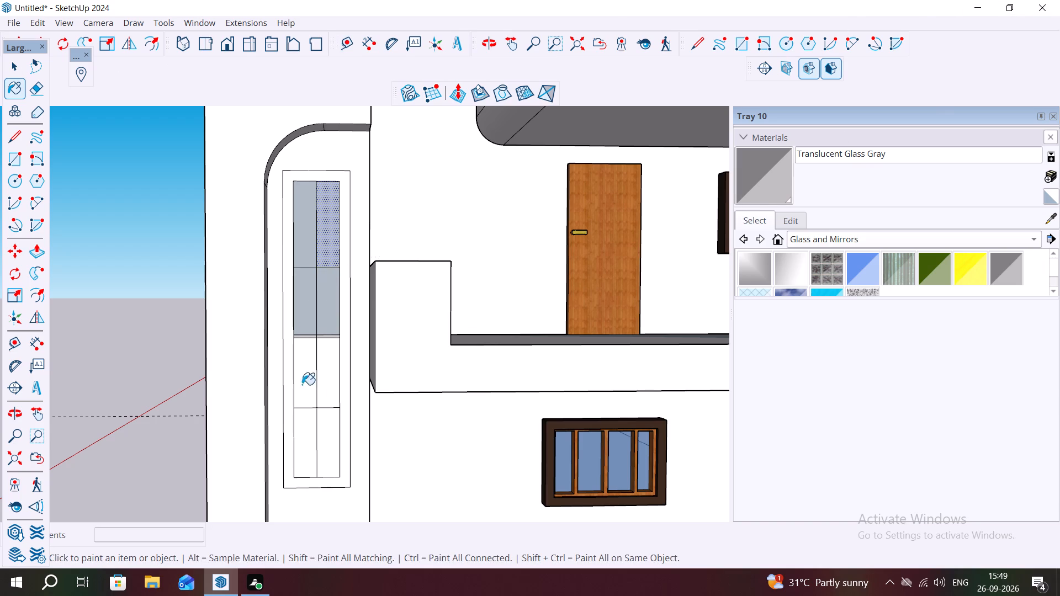
Paint the four panes in the bottom two rows of the tall tower window with Translucent Glass Gray.
scroll(306, 385, up, 7)
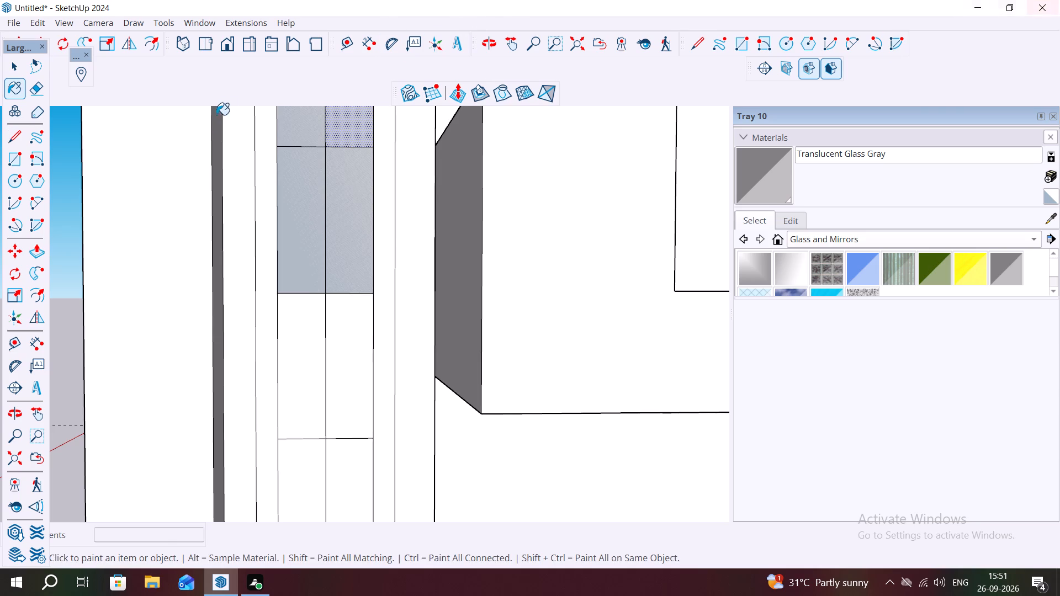
click(279, 340)
click(344, 337)
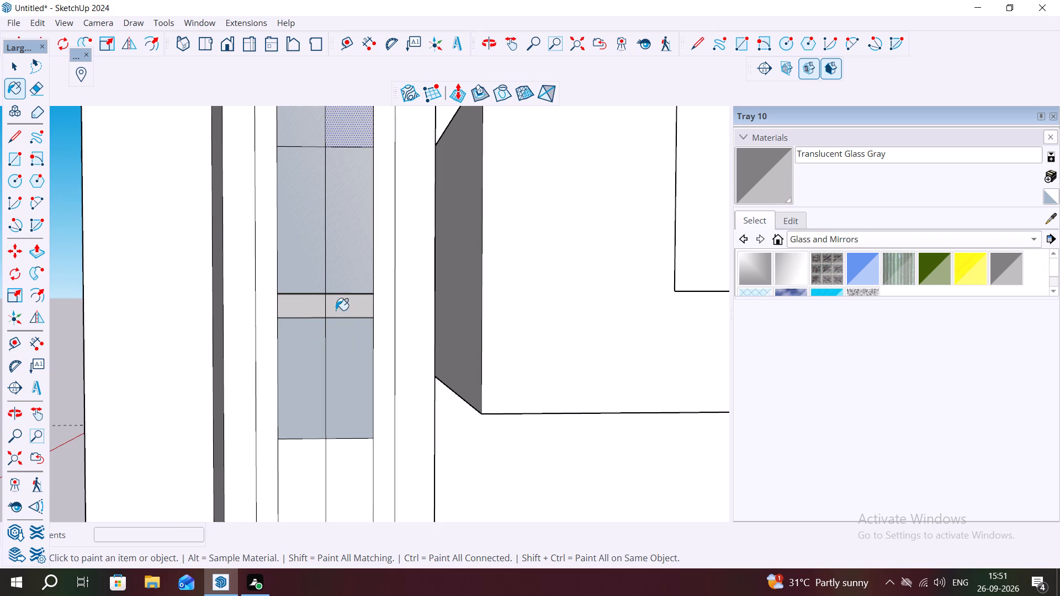
scroll(349, 300, down, 4)
scroll(343, 348, up, 3)
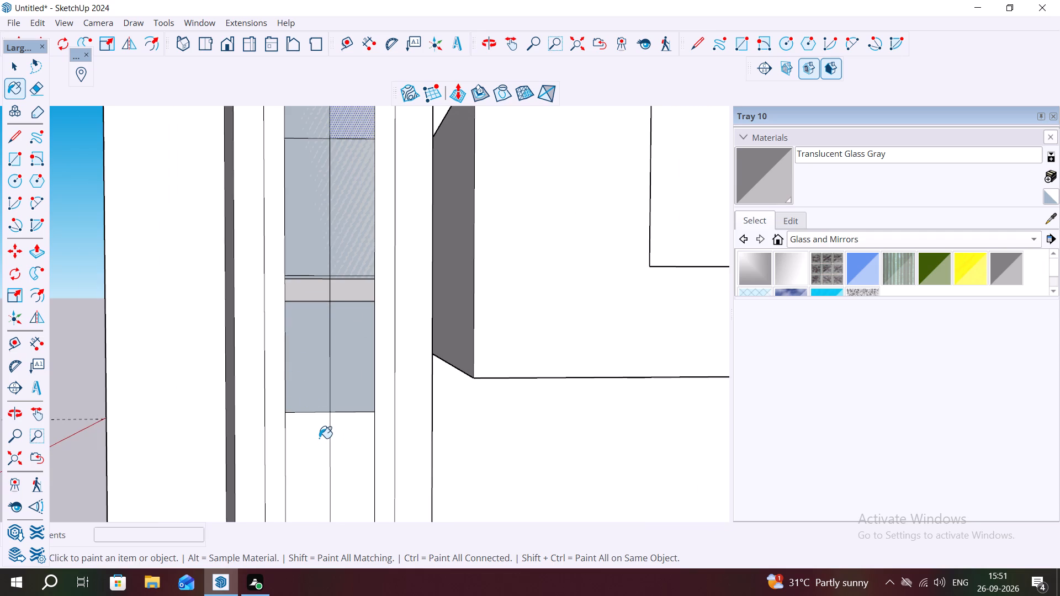
click(320, 438)
click(345, 440)
scroll(347, 348, down, 7)
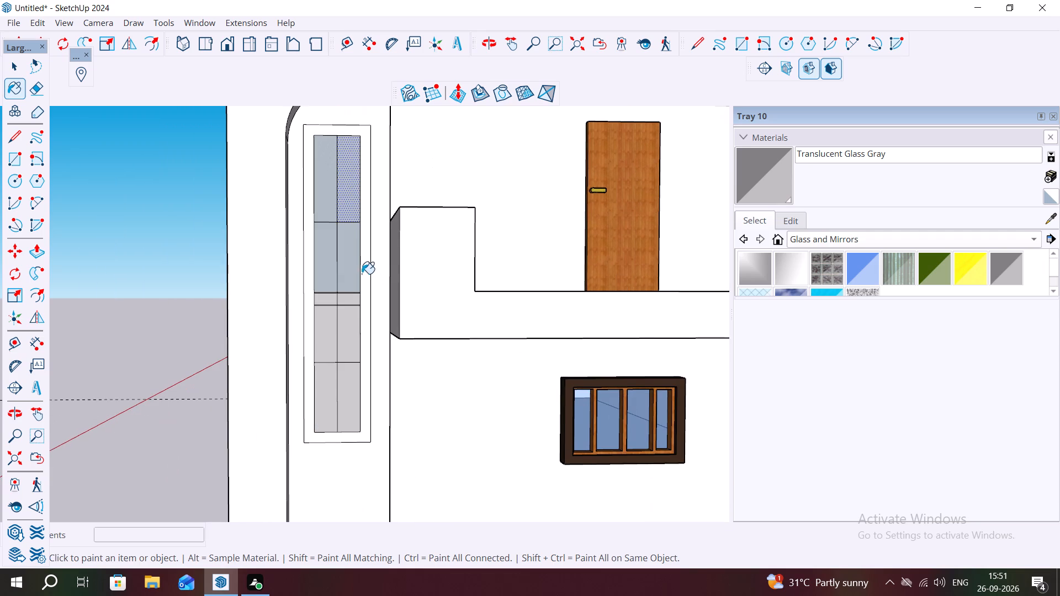
Delete the two stray horizontal line segments inside the narrow strip at mid-height of the tall tower window.
scroll(329, 322, up, 3)
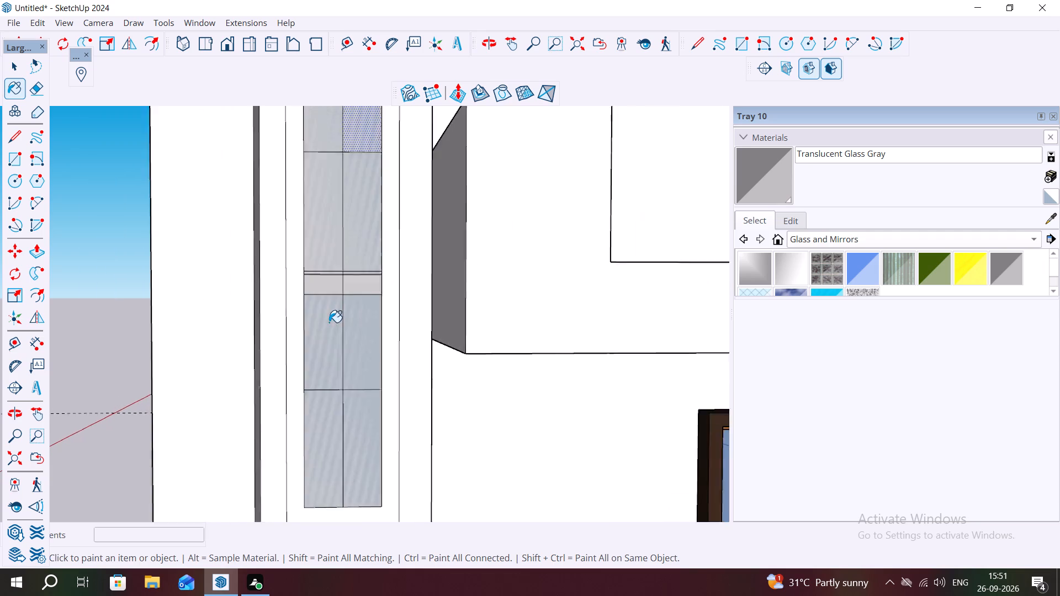
scroll(329, 322, up, 6)
middle_drag(360, 324, 424, 370)
middle_click(424, 370)
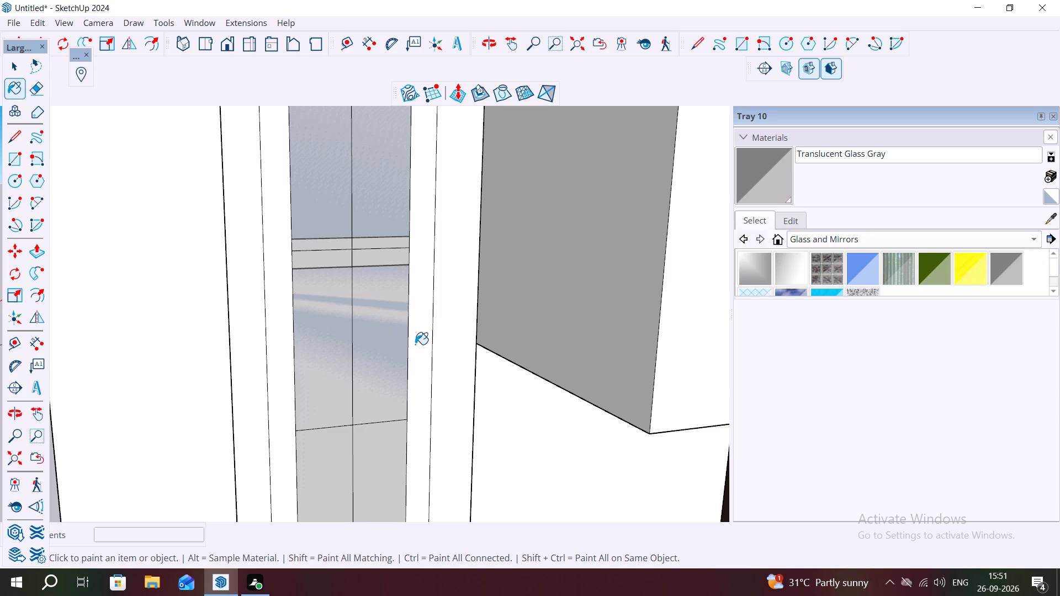
scroll(407, 258, up, 2)
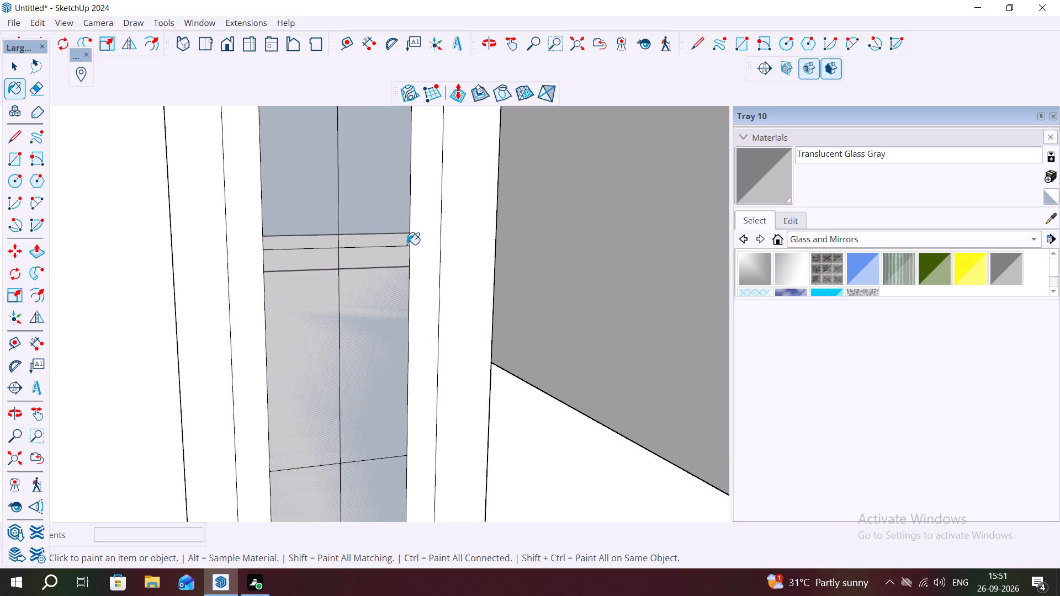
scroll(341, 232, down, 9)
scroll(298, 254, up, 1)
scroll(299, 254, down, 9)
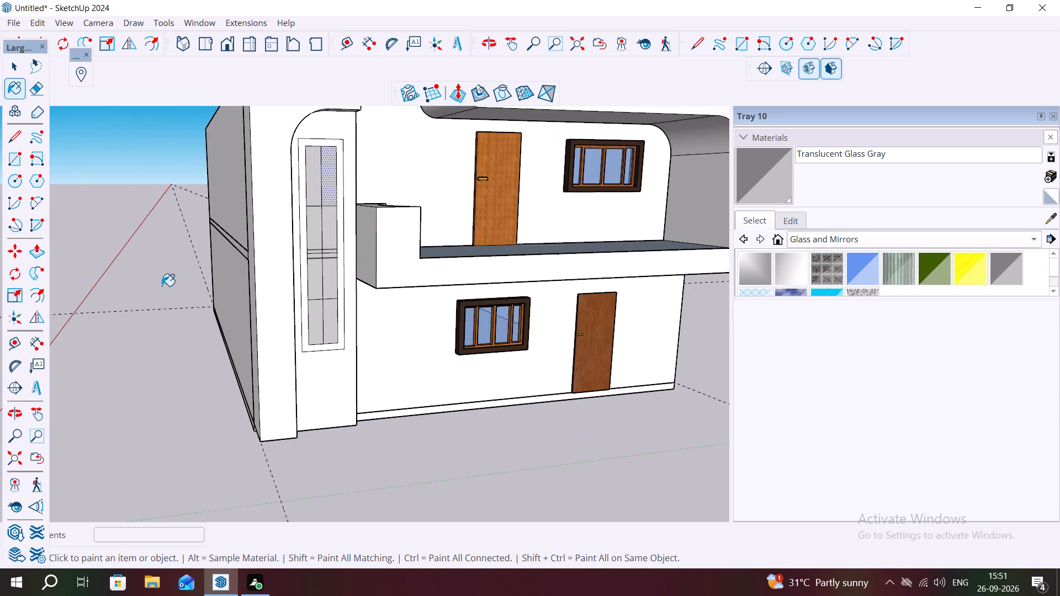
scroll(300, 254, up, 8)
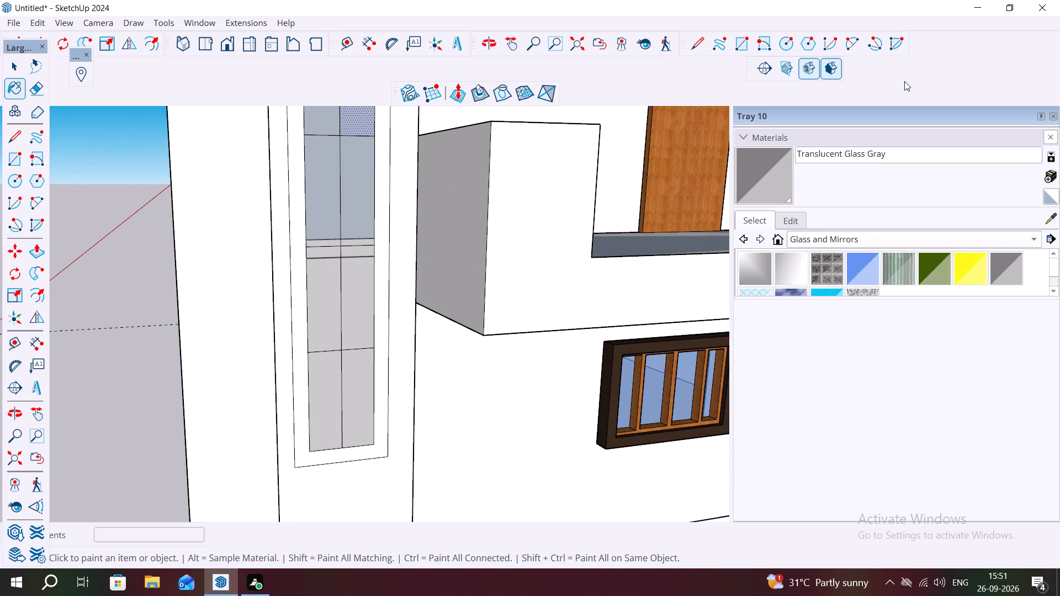
click(9, 64)
click(339, 246)
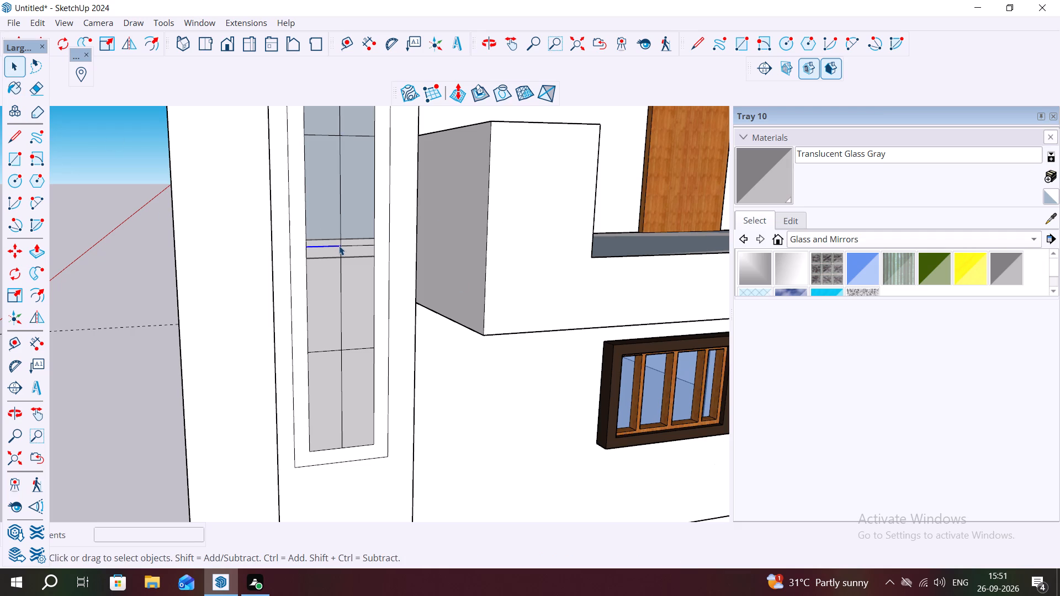
key(Delete)
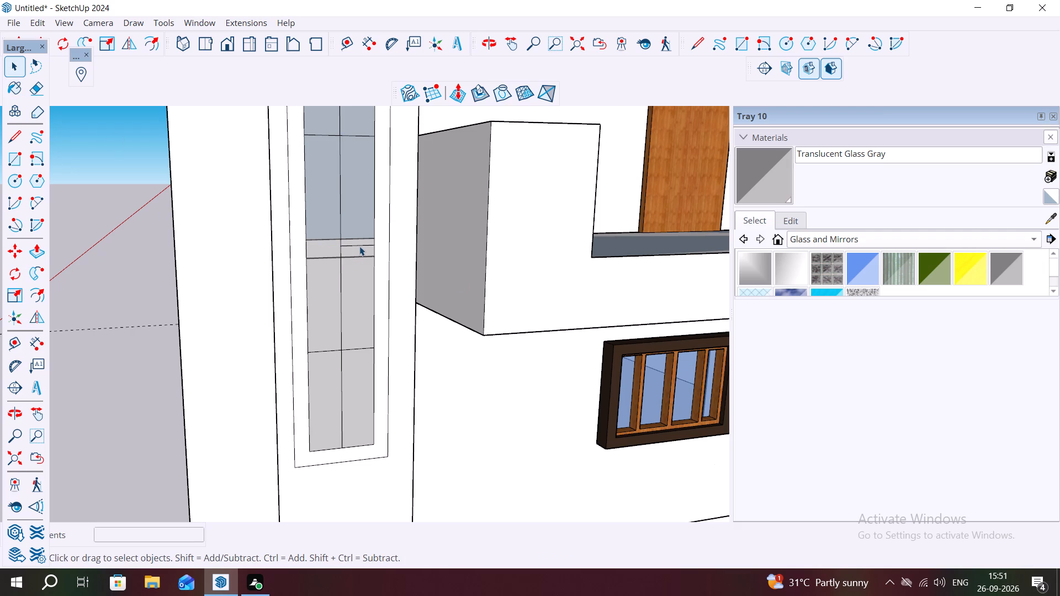
click(361, 244)
key(Delete)
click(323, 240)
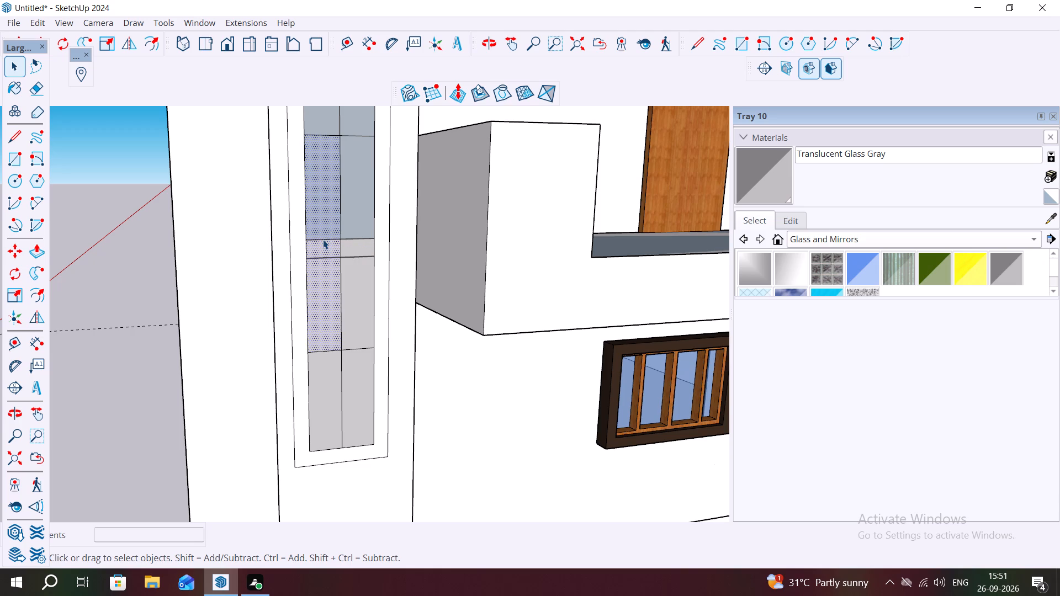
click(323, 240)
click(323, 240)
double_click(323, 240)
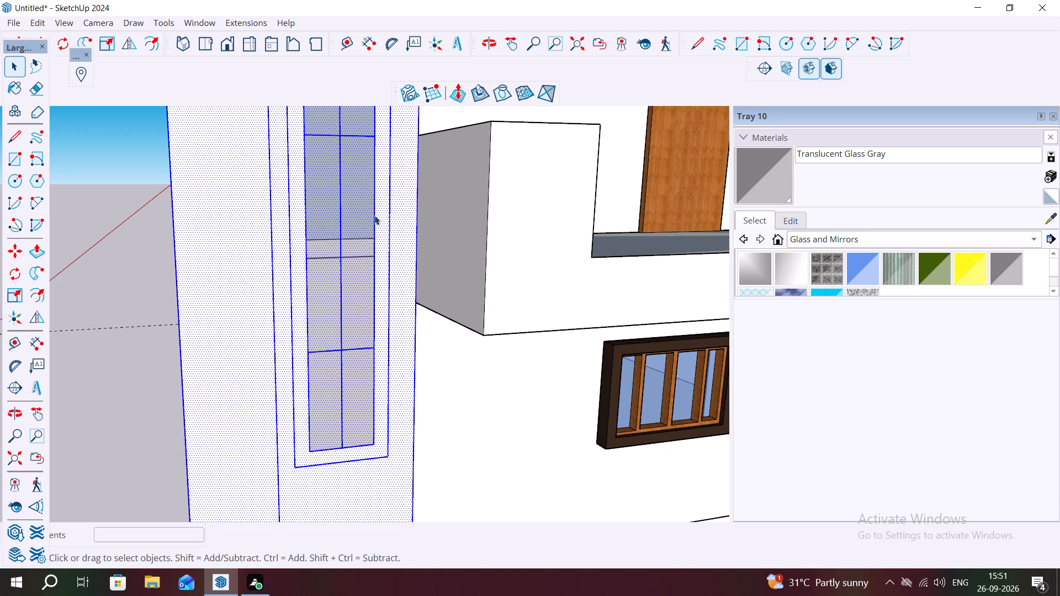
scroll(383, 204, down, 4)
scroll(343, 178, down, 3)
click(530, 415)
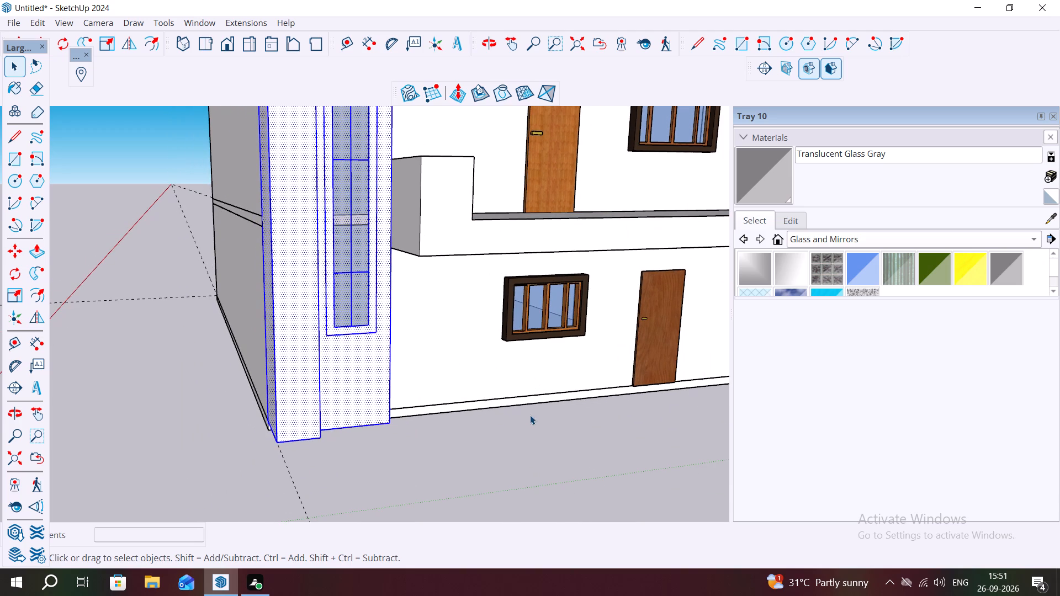
Examine the whole front facade, tower and balcony from the front and from above.
scroll(478, 343, down, 5)
middle_drag(535, 339, 394, 336)
scroll(269, 281, down, 1)
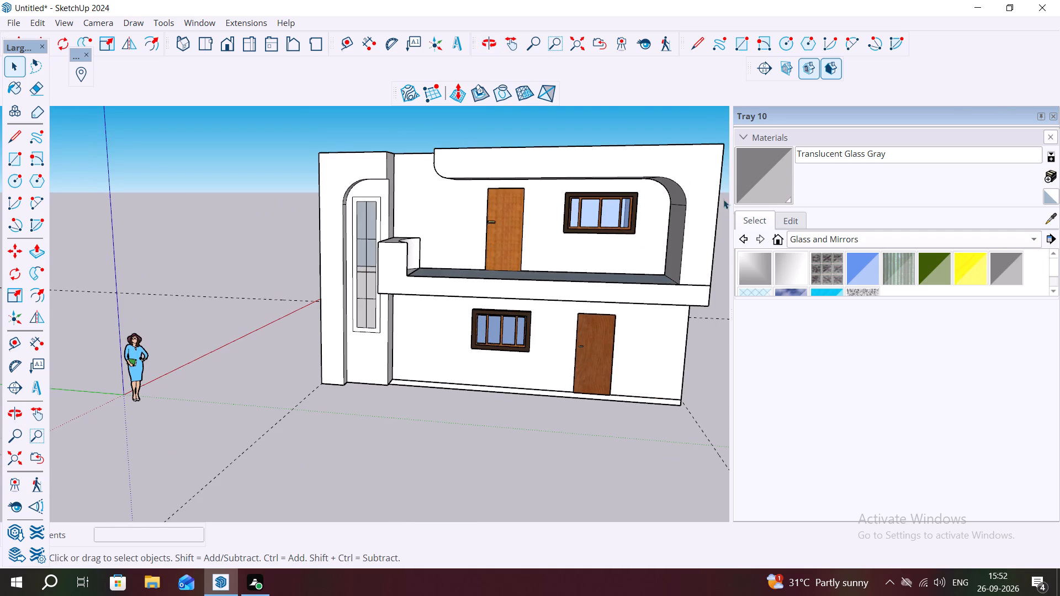
scroll(1059, 126, down, 1)
middle_drag(505, 355, 510, 451)
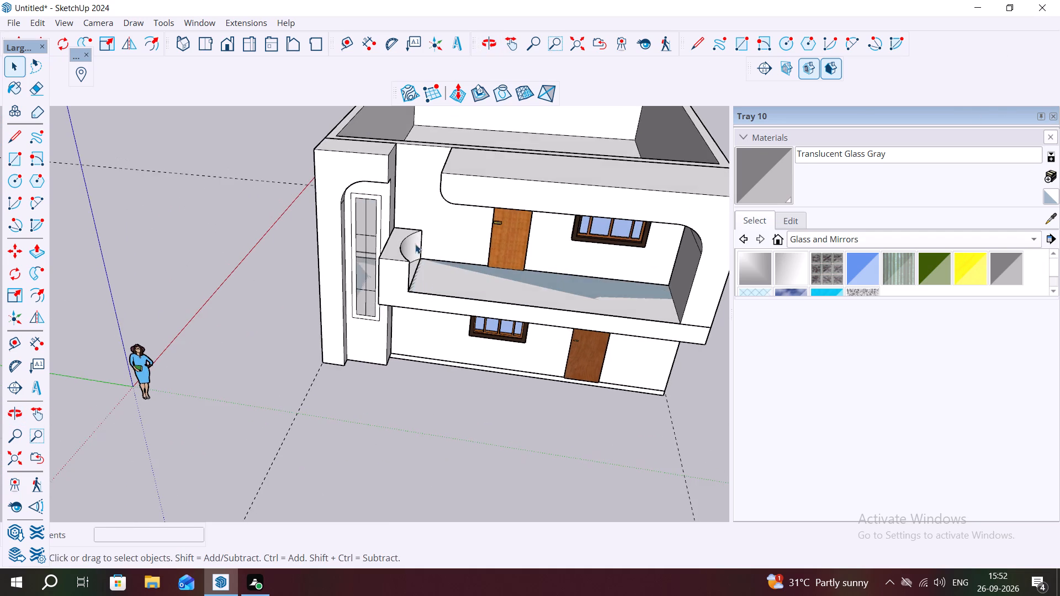
scroll(454, 275, up, 1)
middle_drag(454, 271, 400, 320)
middle_click(400, 320)
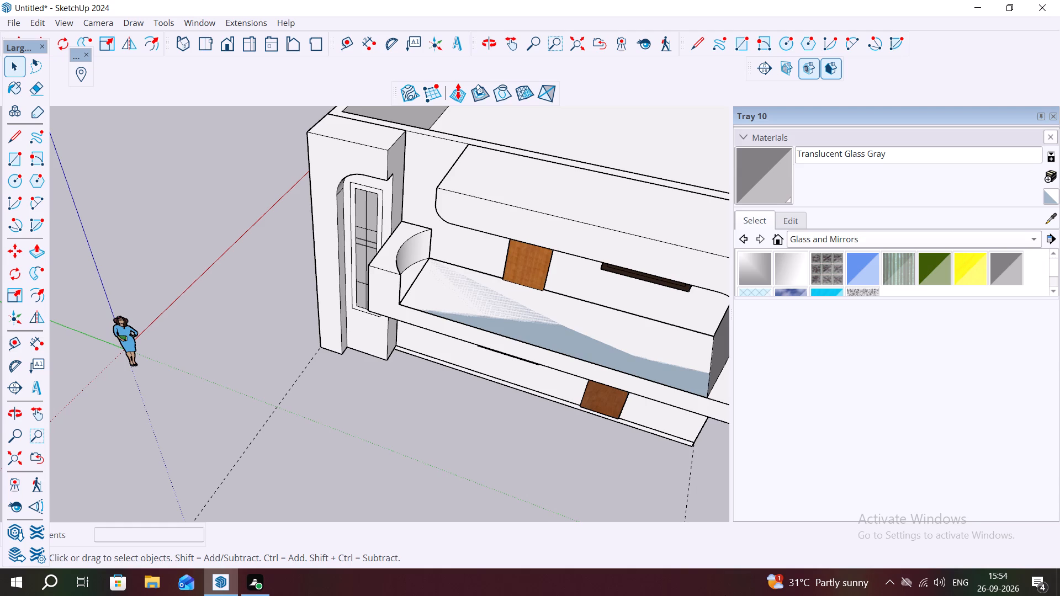
middle_drag(287, 198, 295, 200)
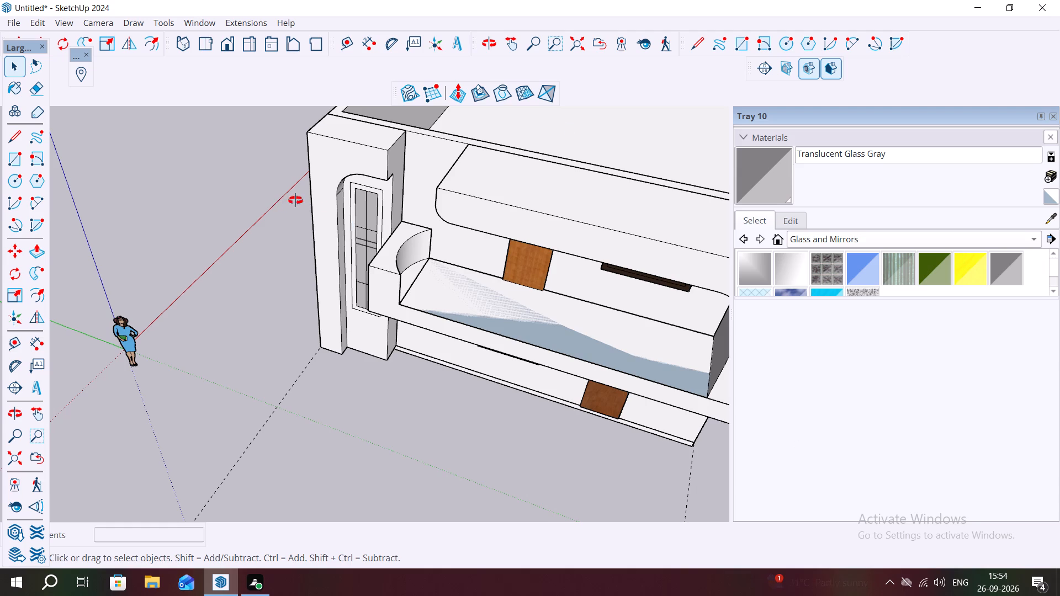
middle_drag(295, 200, 522, 199)
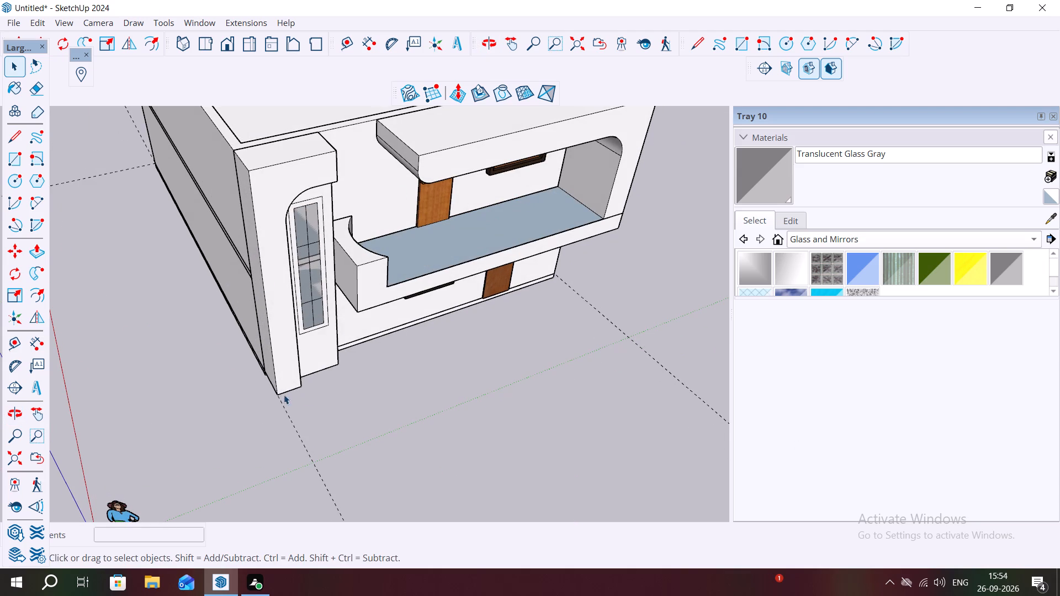
Push/Pull the border face around the tall tower window's panes outward by 3" to form a raised frame.
middle_drag(333, 347, 232, 293)
scroll(317, 280, up, 7)
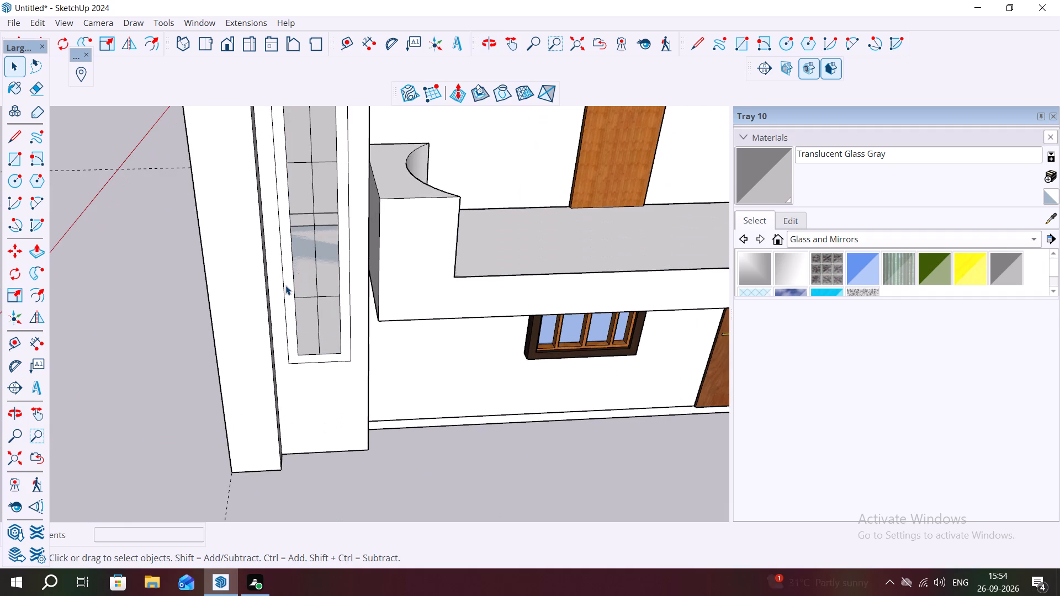
click(286, 286)
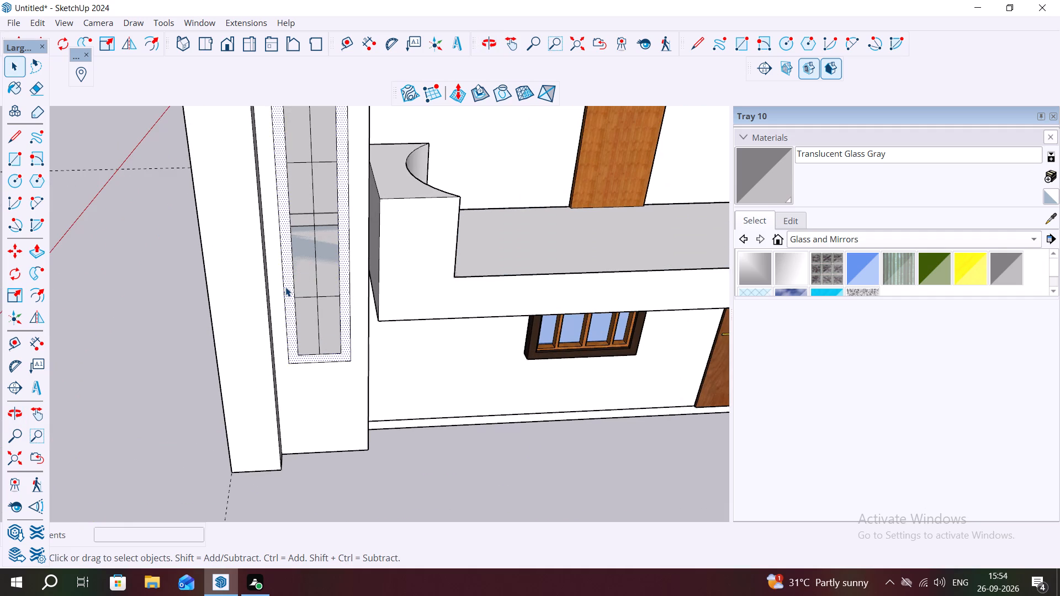
key(p)
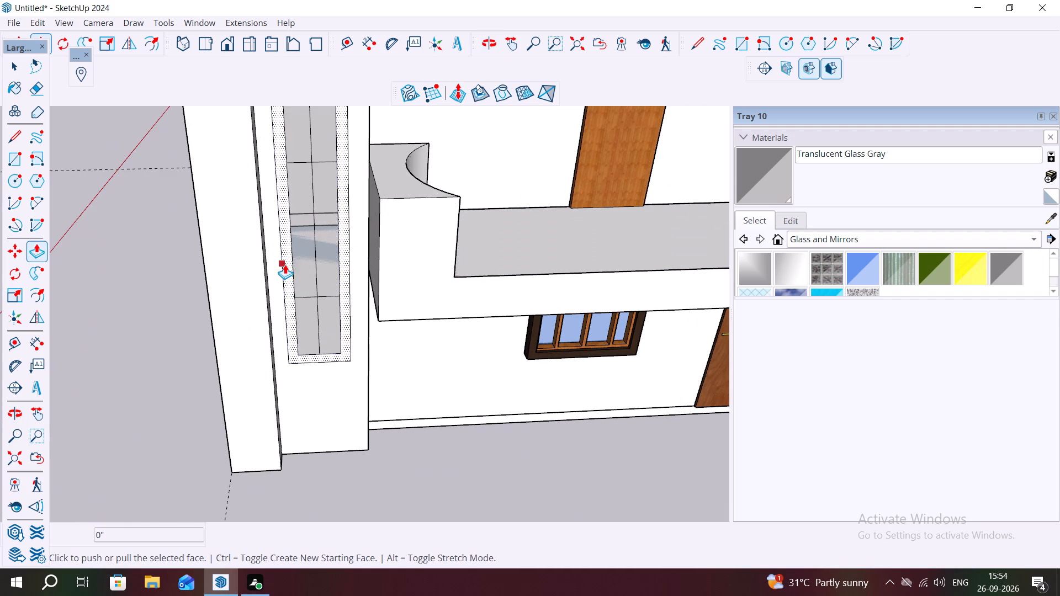
drag(287, 266, 292, 277)
key(3)
key(shift+quotedbl)
key(Return)
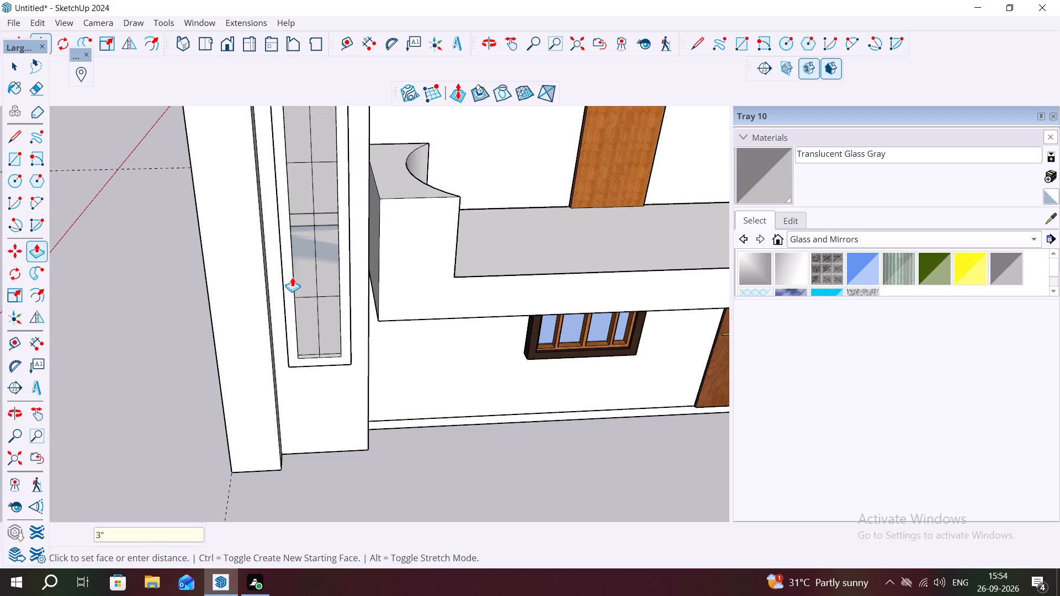
Paint the four glass panes of the ground-floor window with Translucent Glass Tinted from the Glass and Mirrors collection.
middle_drag(280, 268, 180, 271)
scroll(316, 292, up, 2)
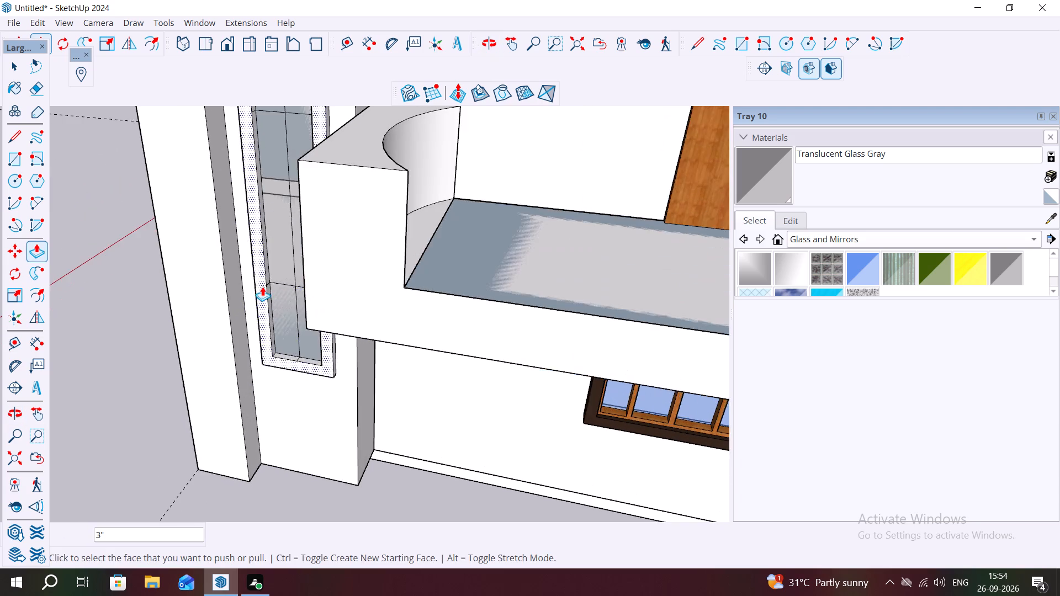
scroll(262, 286, up, 2)
middle_drag(284, 283, 433, 308)
scroll(340, 258, down, 1)
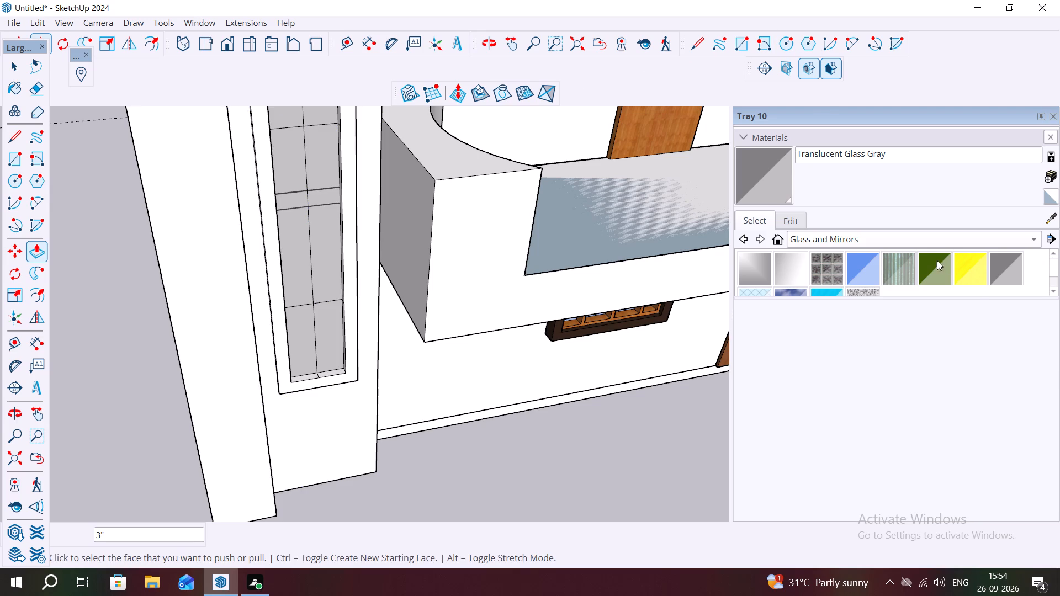
scroll(925, 255, down, 2)
scroll(872, 263, up, 2)
scroll(845, 264, down, 2)
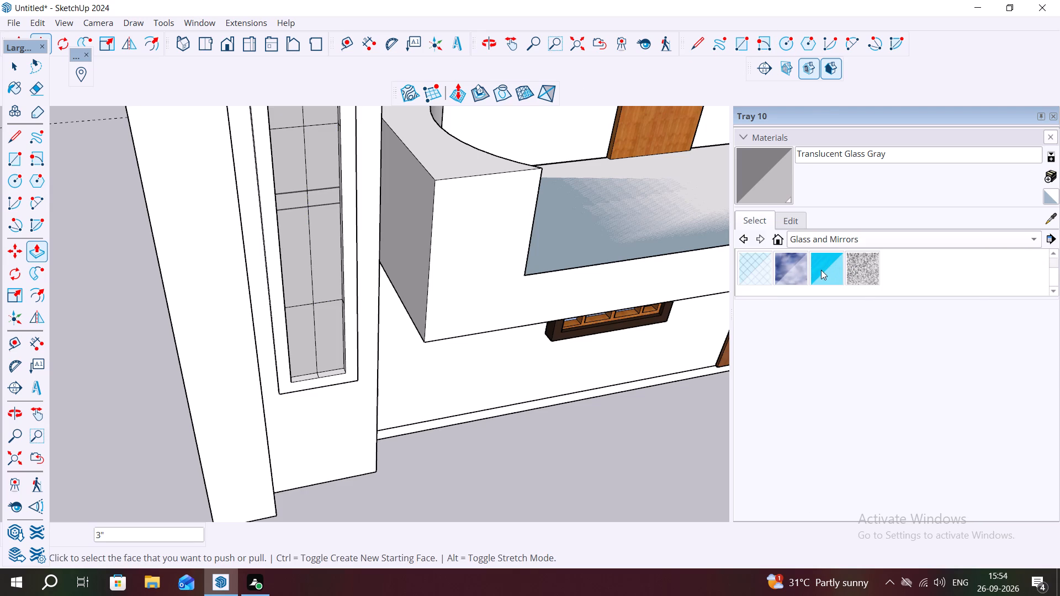
click(821, 270)
scroll(636, 225, down, 3)
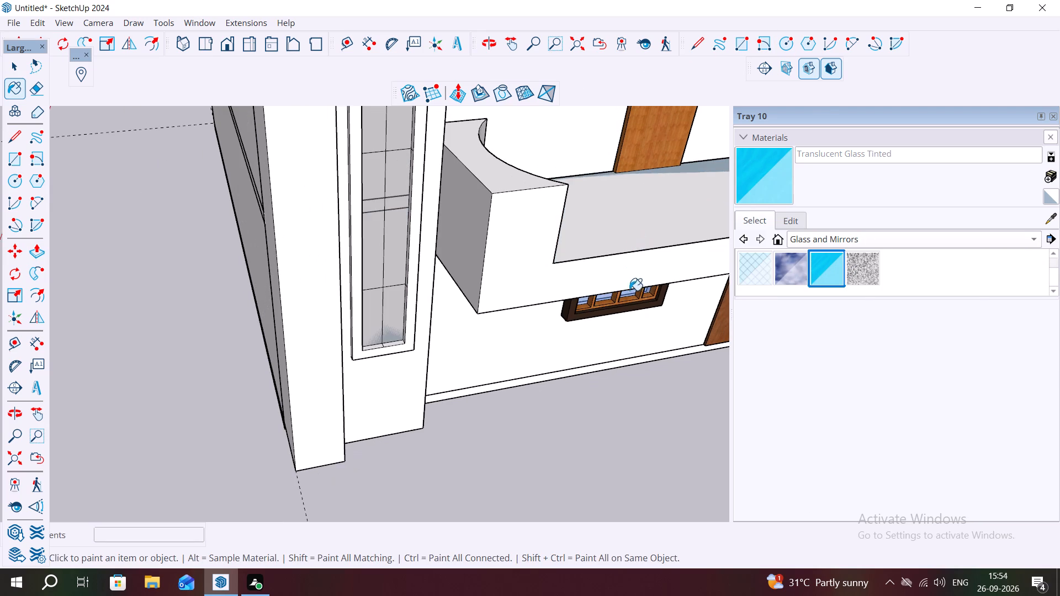
middle_drag(570, 304, 578, 164)
click(579, 301)
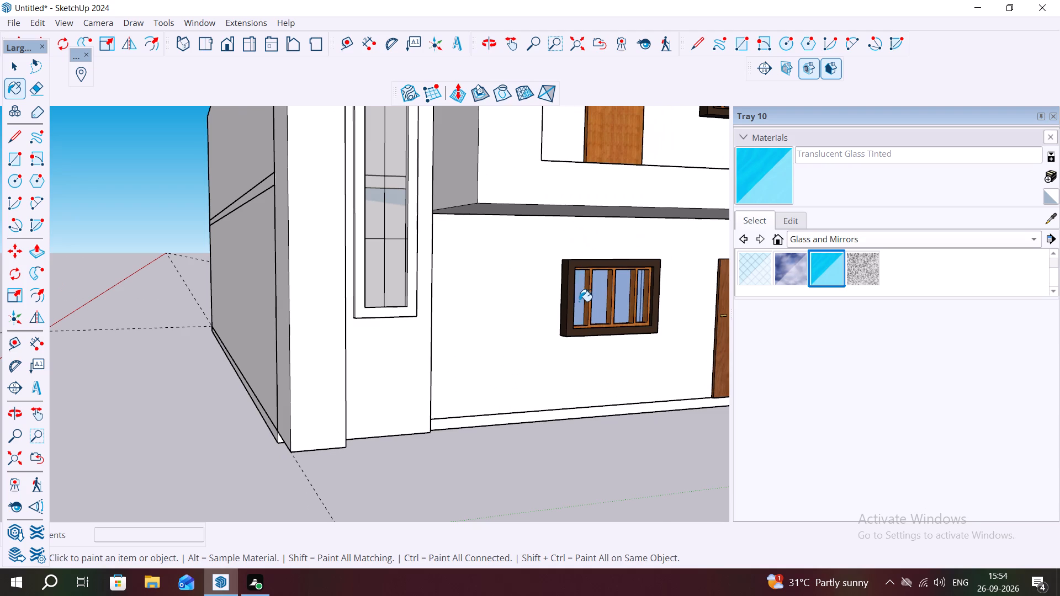
click(593, 304)
click(619, 299)
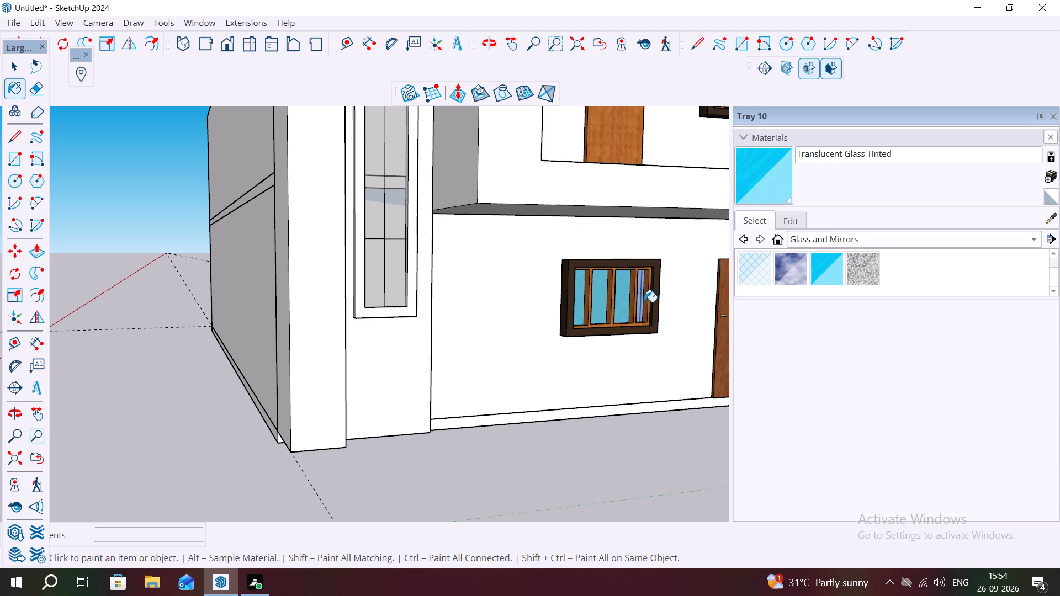
drag(641, 297, 636, 297)
scroll(520, 289, down, 3)
scroll(616, 288, up, 9)
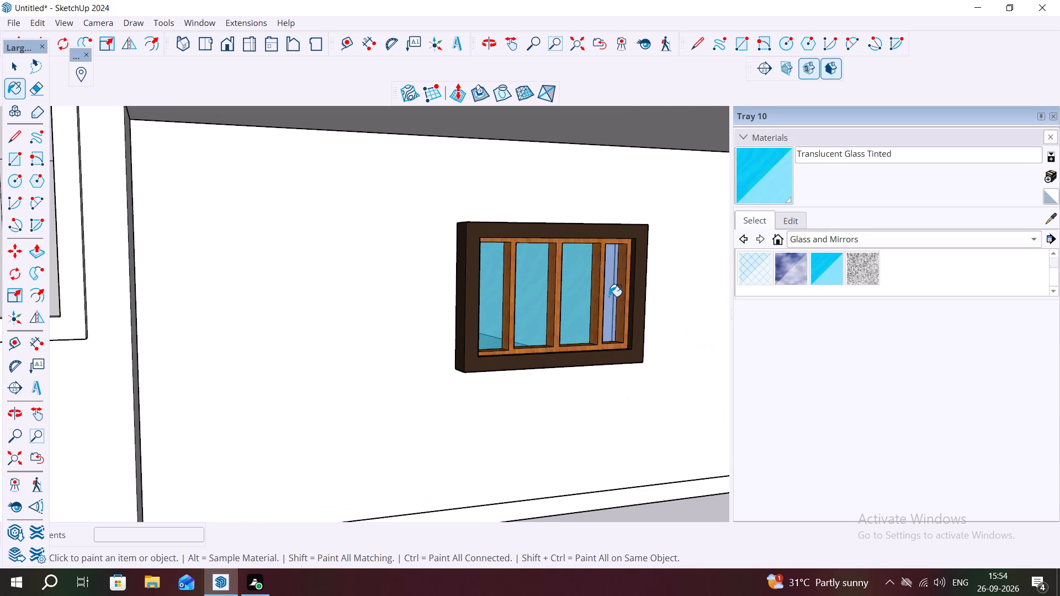
click(609, 296)
Paint the four glass panes of the upper-floor balcony window with Translucent Glass Tinted.
scroll(456, 260, down, 5)
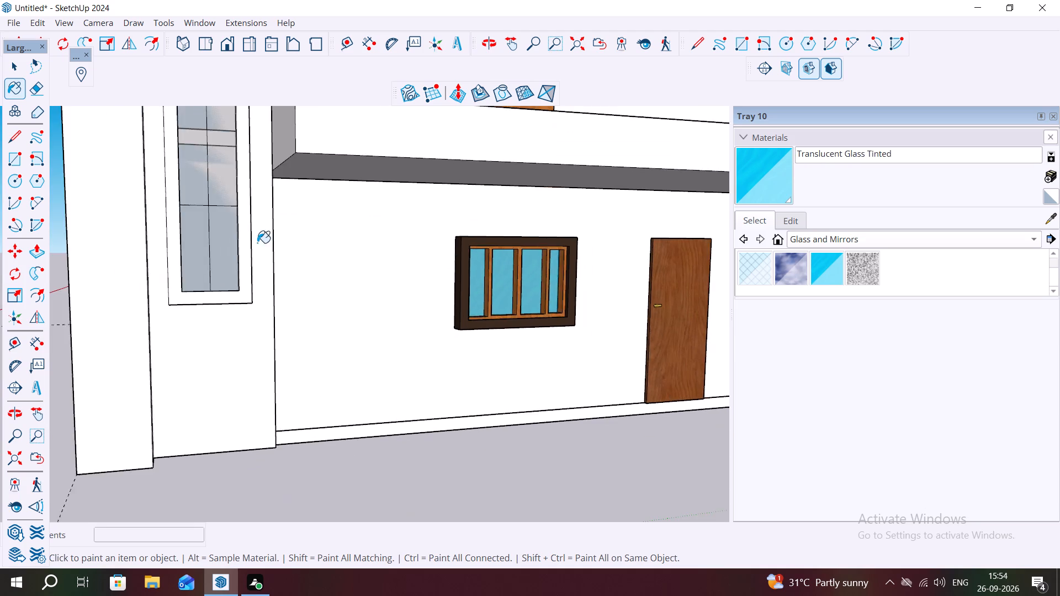
scroll(261, 244, down, 3)
scroll(79, 260, down, 3)
scroll(410, 71, up, 14)
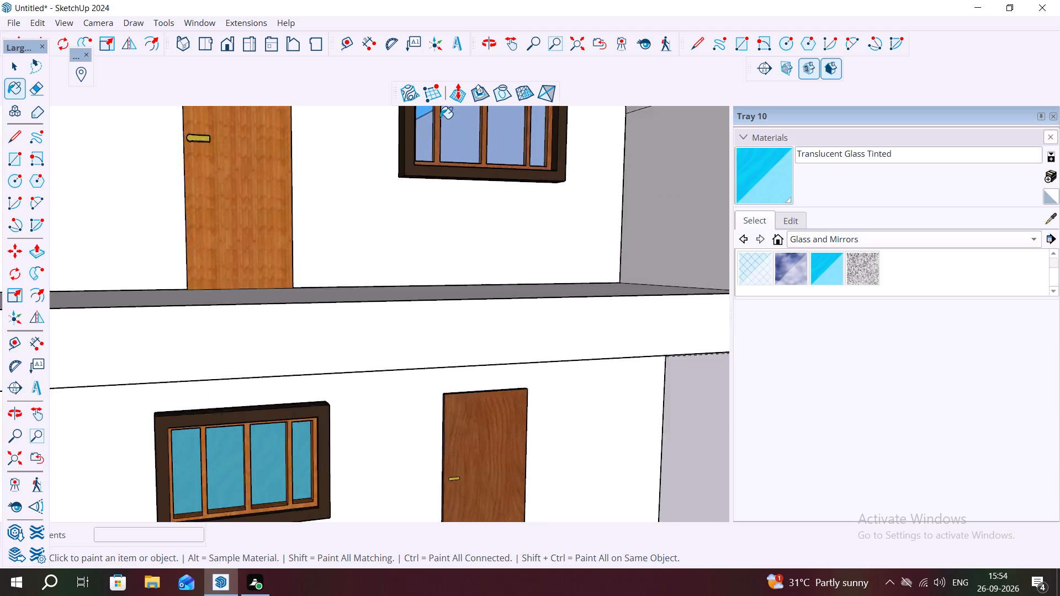
click(421, 130)
click(452, 133)
click(522, 142)
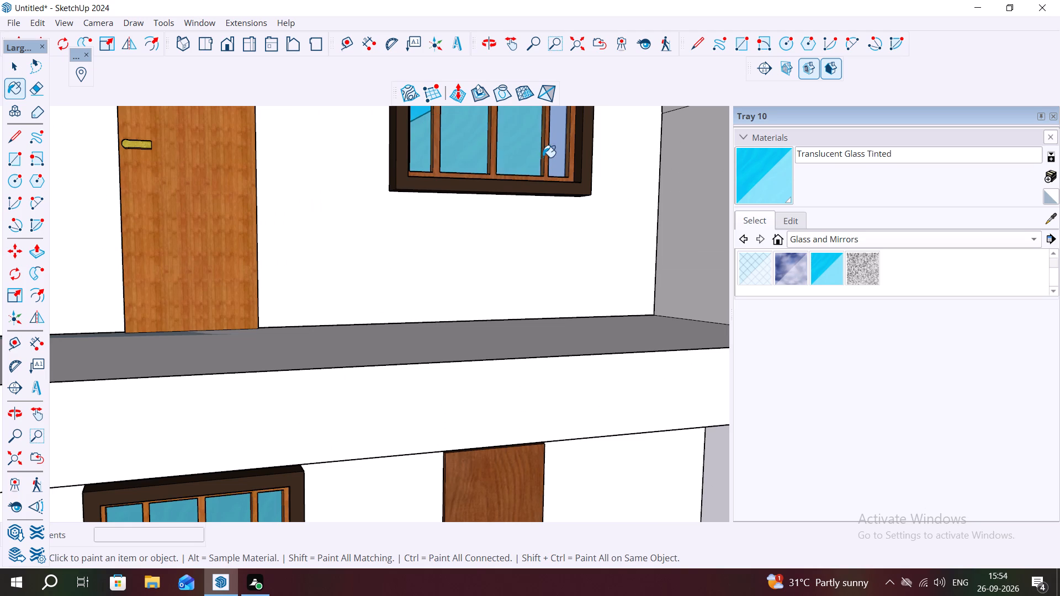
click(562, 153)
key(Escape)
scroll(639, 220, down, 4)
key(Escape)
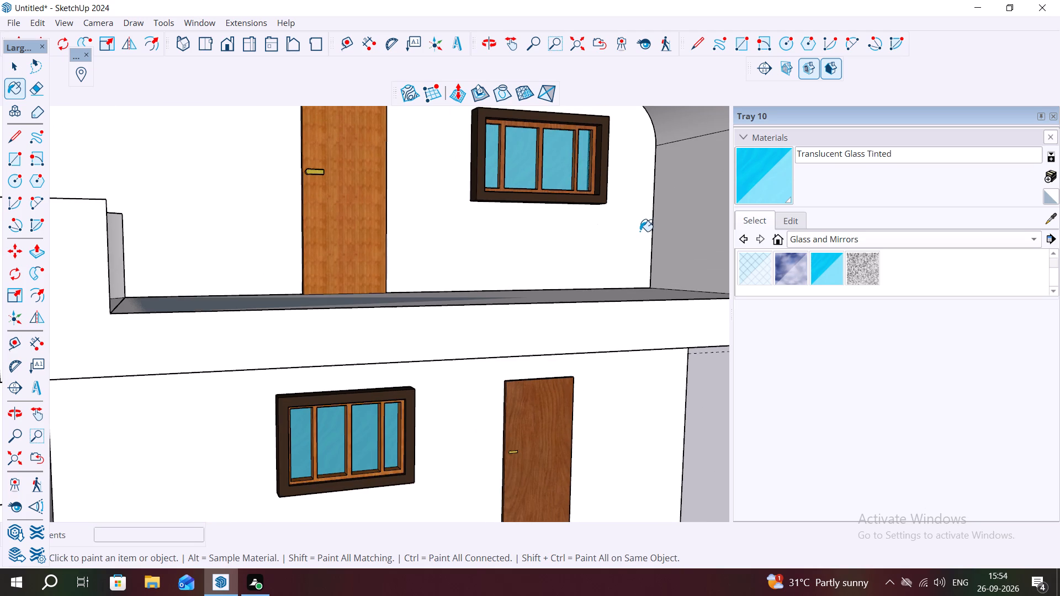
key(space)
Paint the front face of the tall tower window's raised frame with Color J08 from the Colors collection.
scroll(746, 249, down, 5)
scroll(850, 256, down, 2)
scroll(752, 246, down, 2)
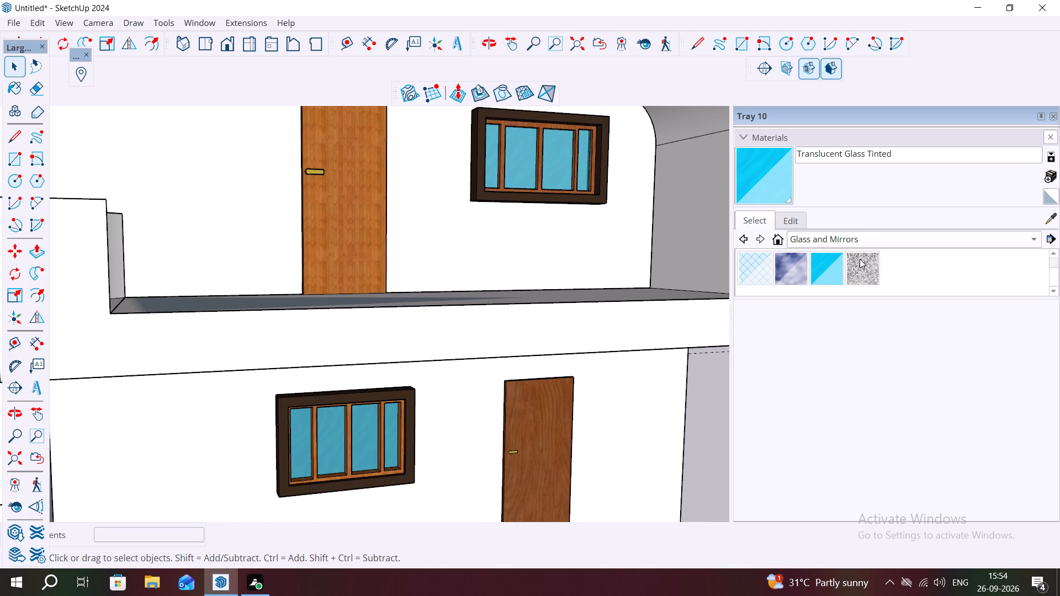
scroll(875, 257, down, 2)
scroll(659, 264, down, 11)
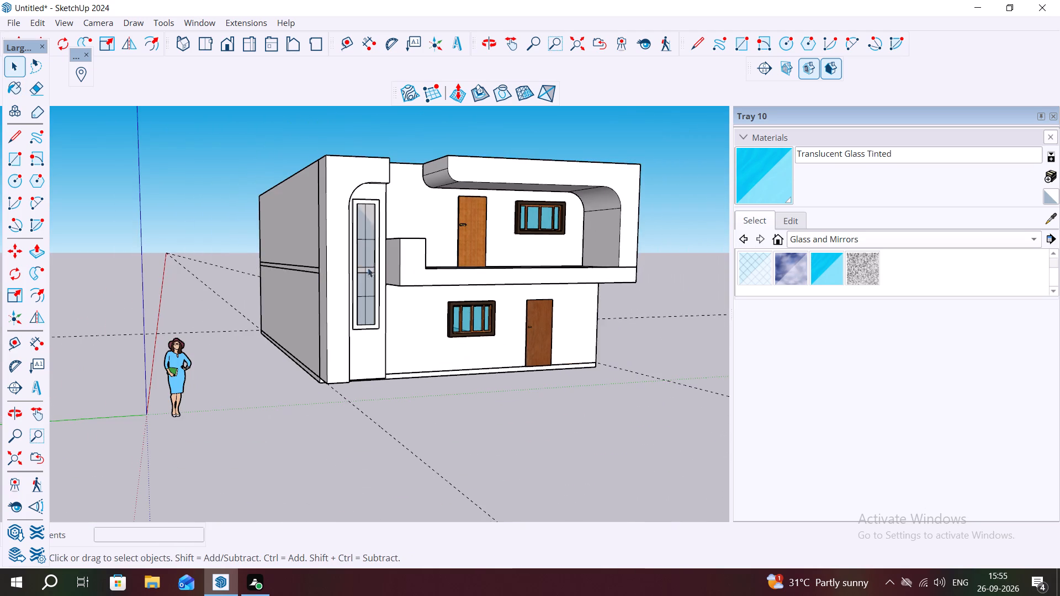
middle_drag(367, 268, 277, 256)
scroll(329, 318, up, 4)
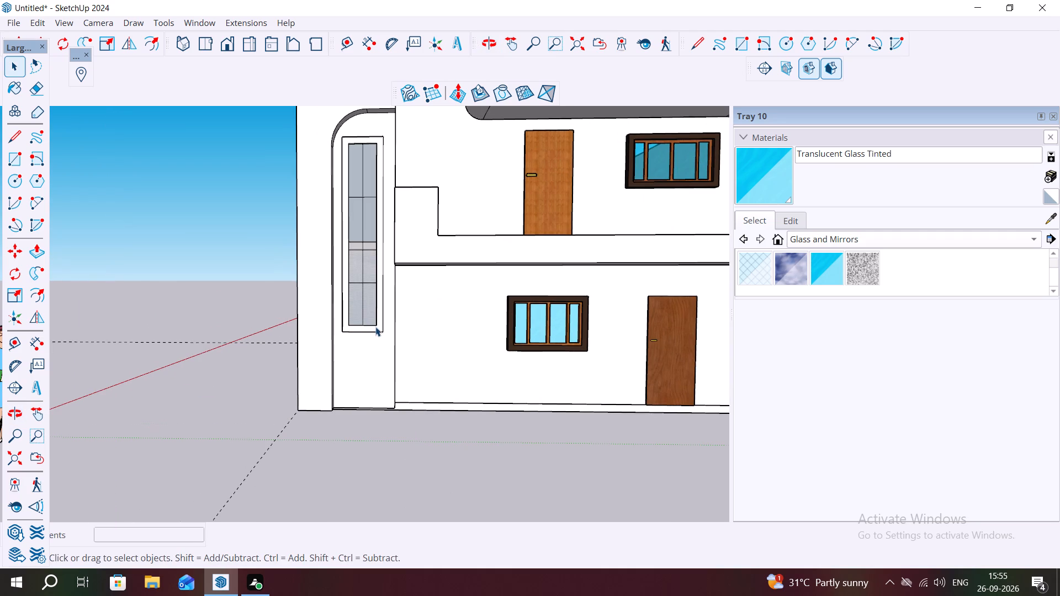
click(375, 327)
scroll(369, 323, up, 7)
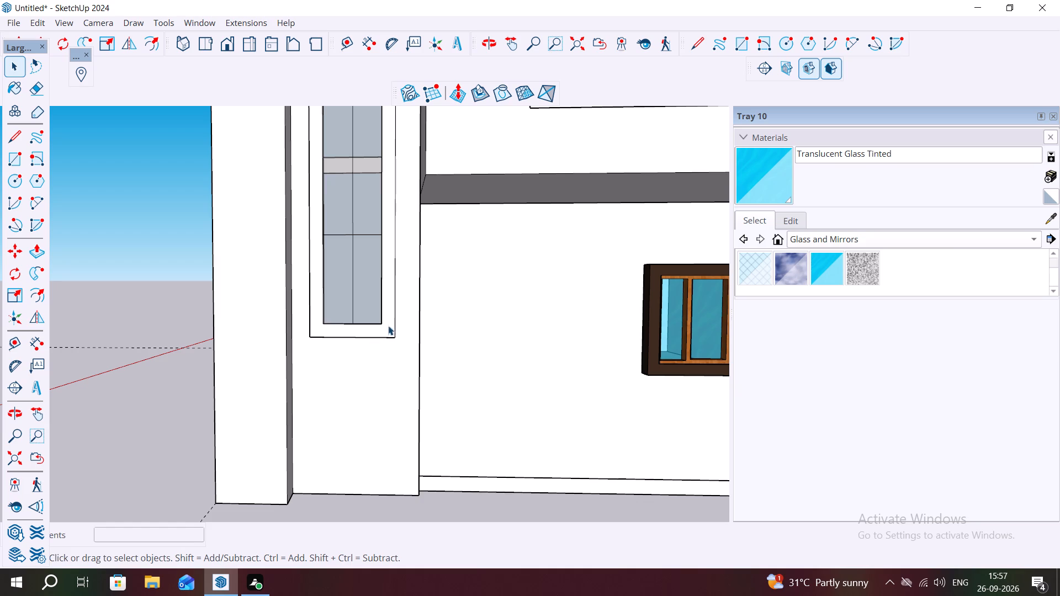
click(931, 241)
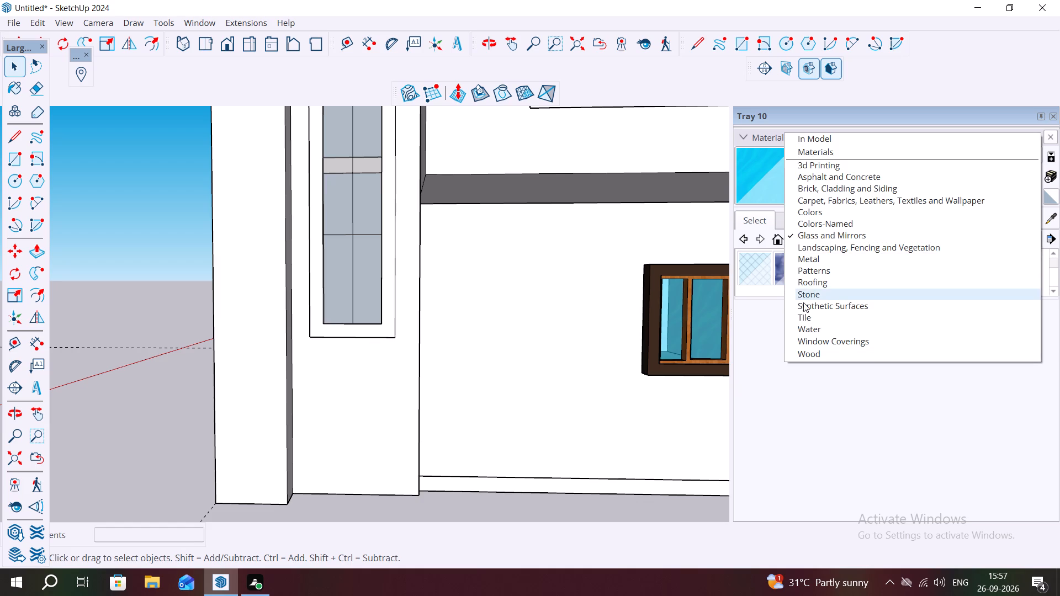
click(814, 212)
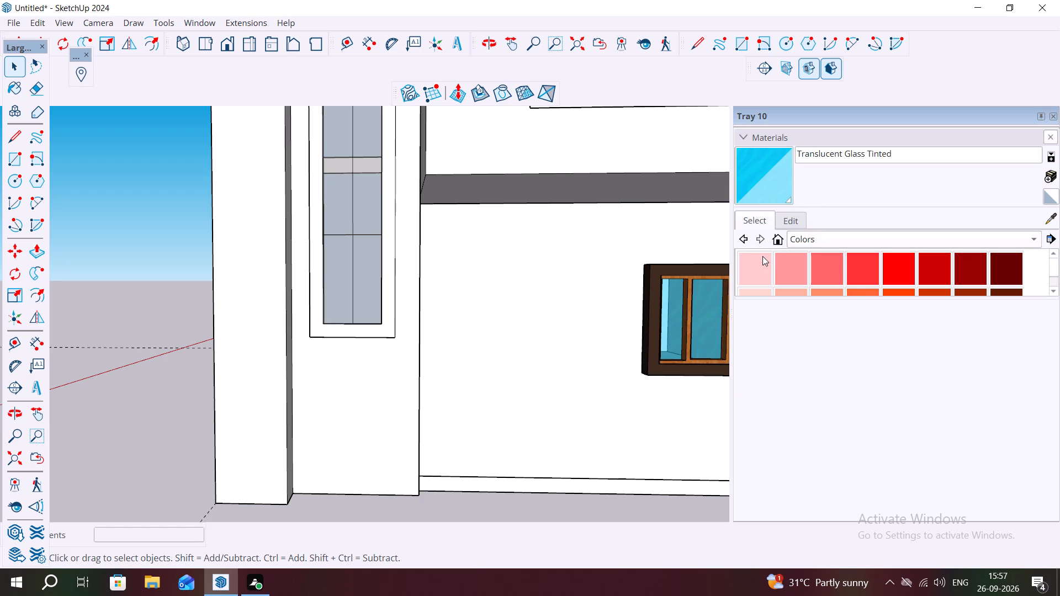
scroll(855, 284, down, 10)
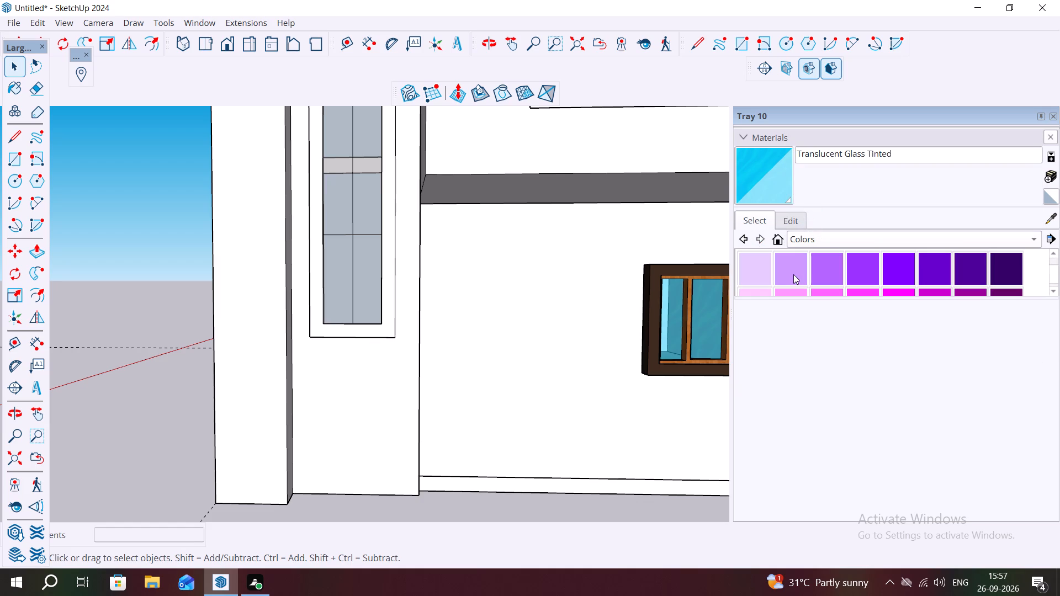
click(1016, 269)
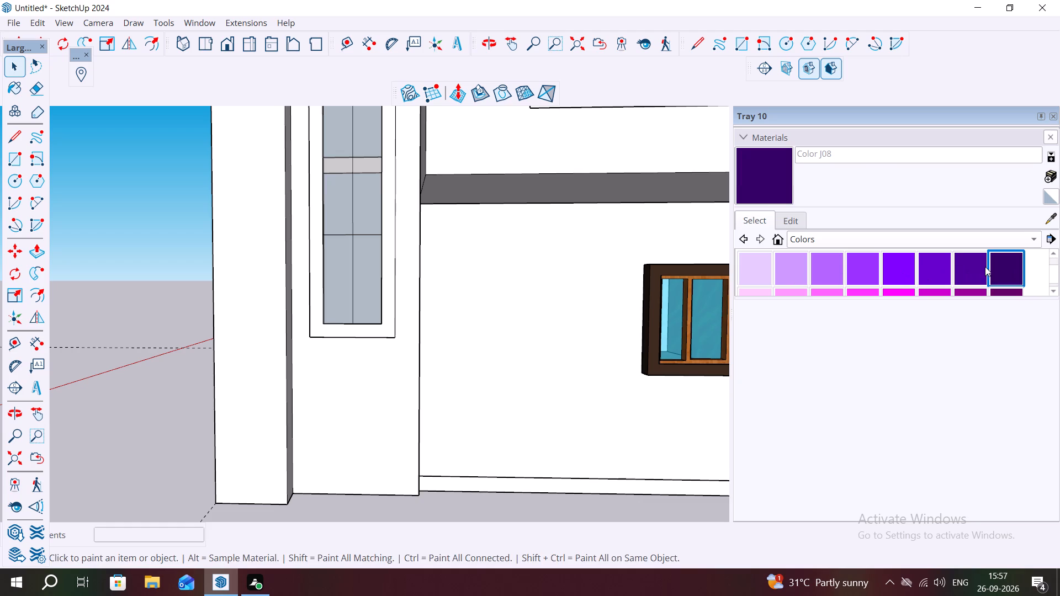
click(385, 313)
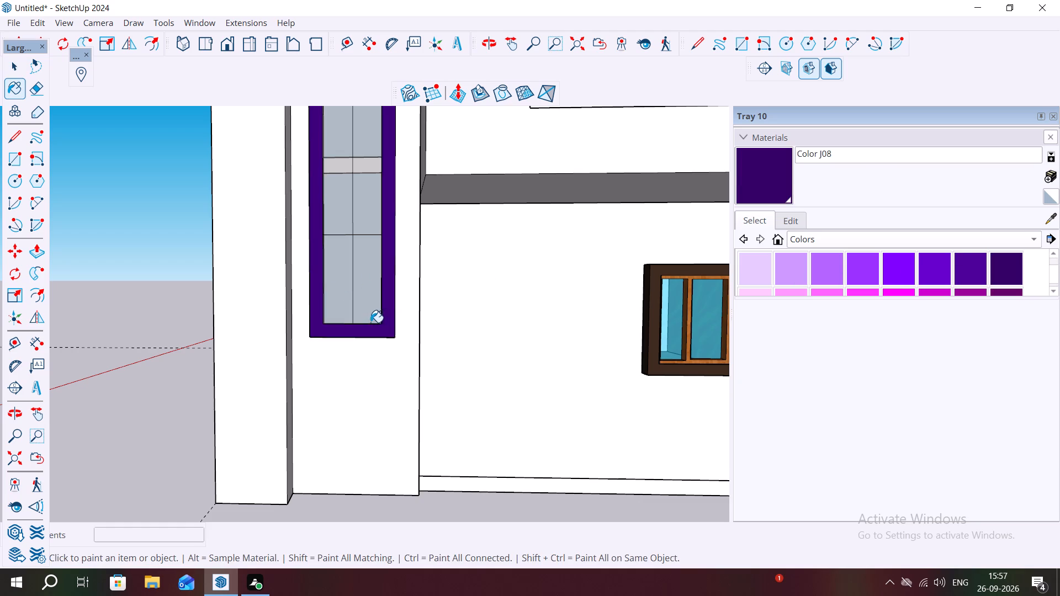
Paint the frame's inner faces with Color J08: the lowest left segment, both bottom segments, and the lowest and middle right segments.
middle_drag(370, 322, 253, 322)
scroll(325, 286, up, 7)
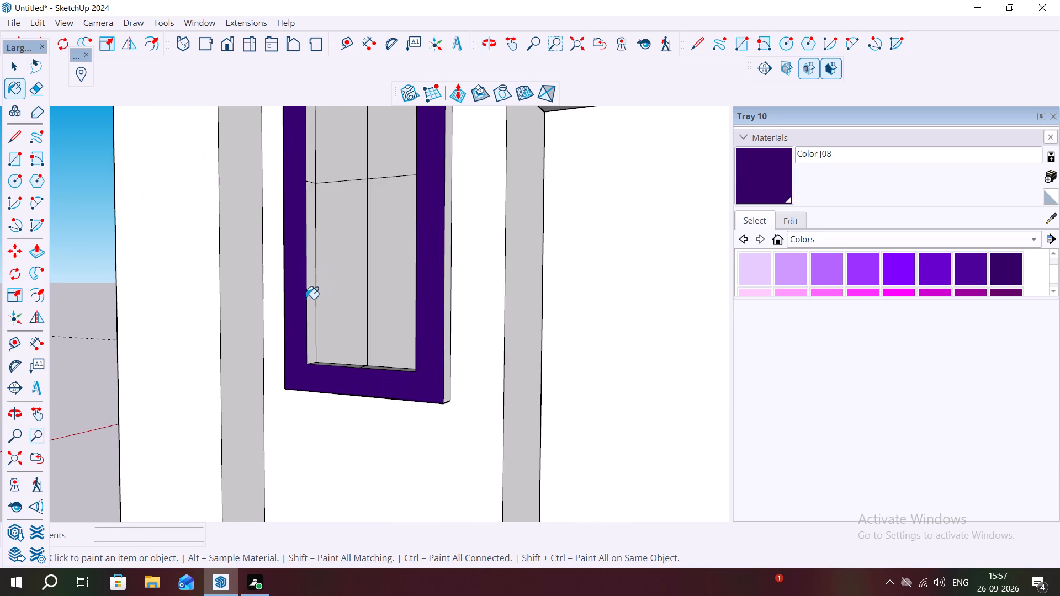
click(310, 301)
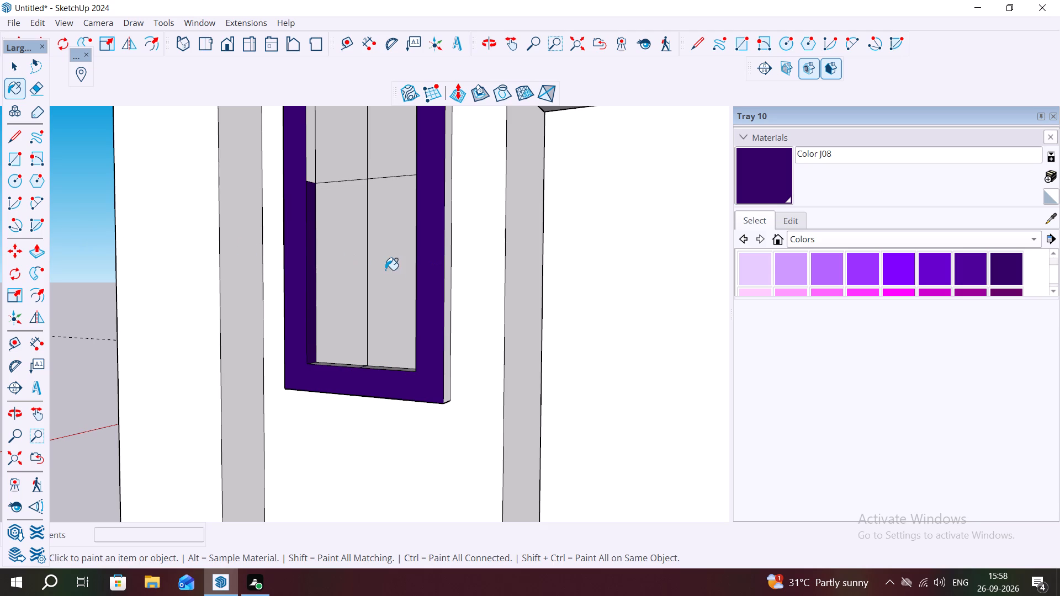
middle_drag(388, 269, 722, 305)
middle_drag(395, 338, 392, 374)
scroll(389, 396, up, 3)
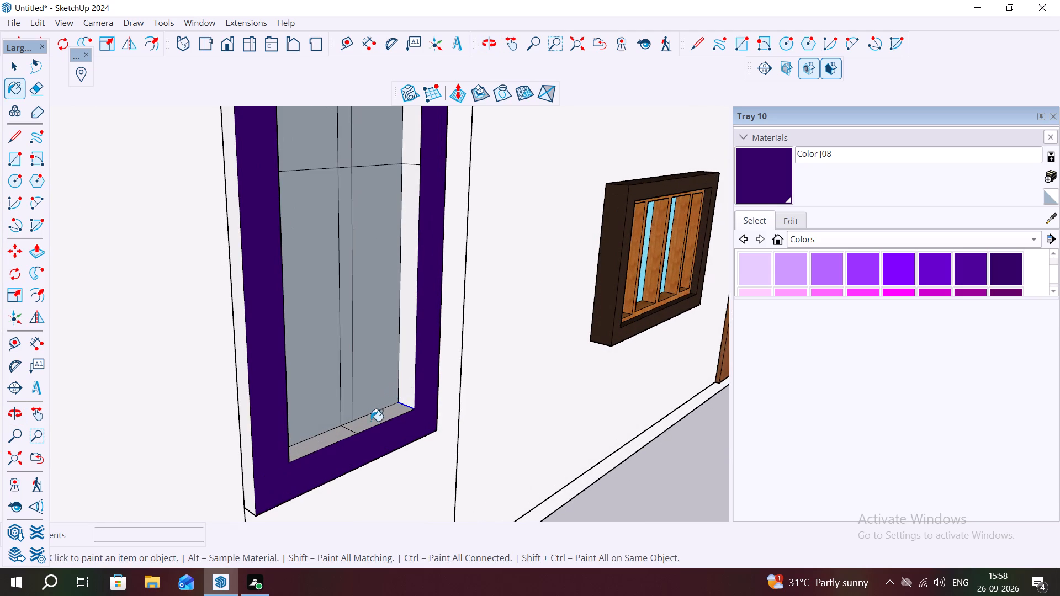
click(362, 429)
click(311, 453)
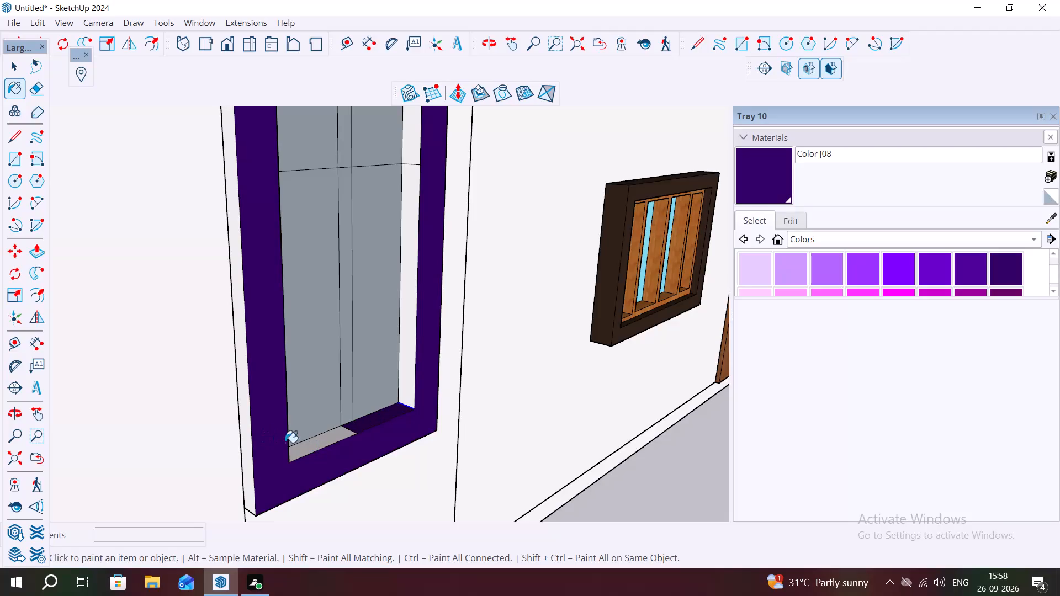
click(326, 441)
click(409, 371)
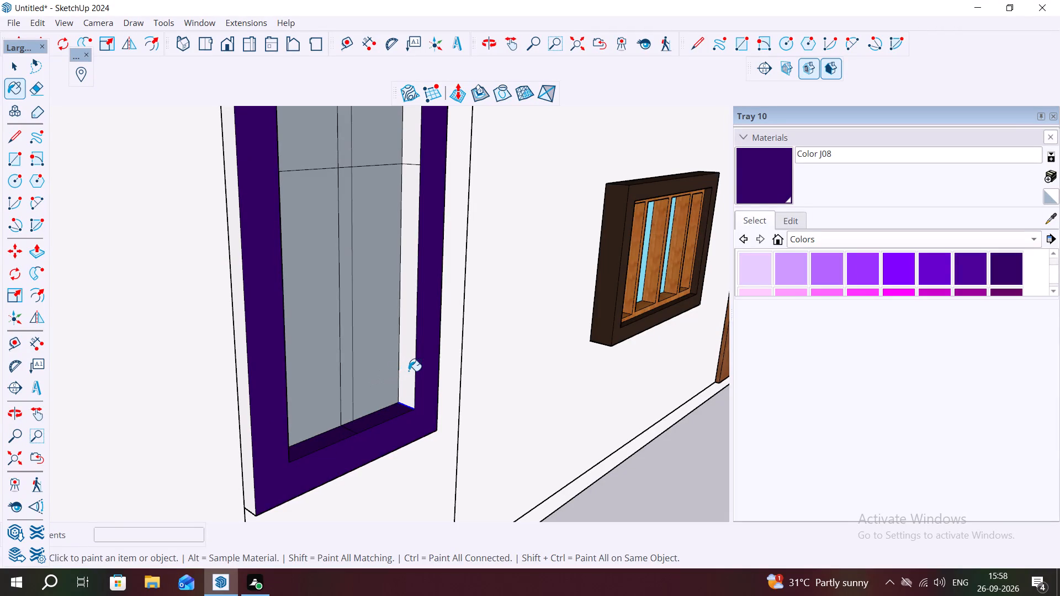
scroll(407, 364, down, 6)
scroll(405, 216, up, 3)
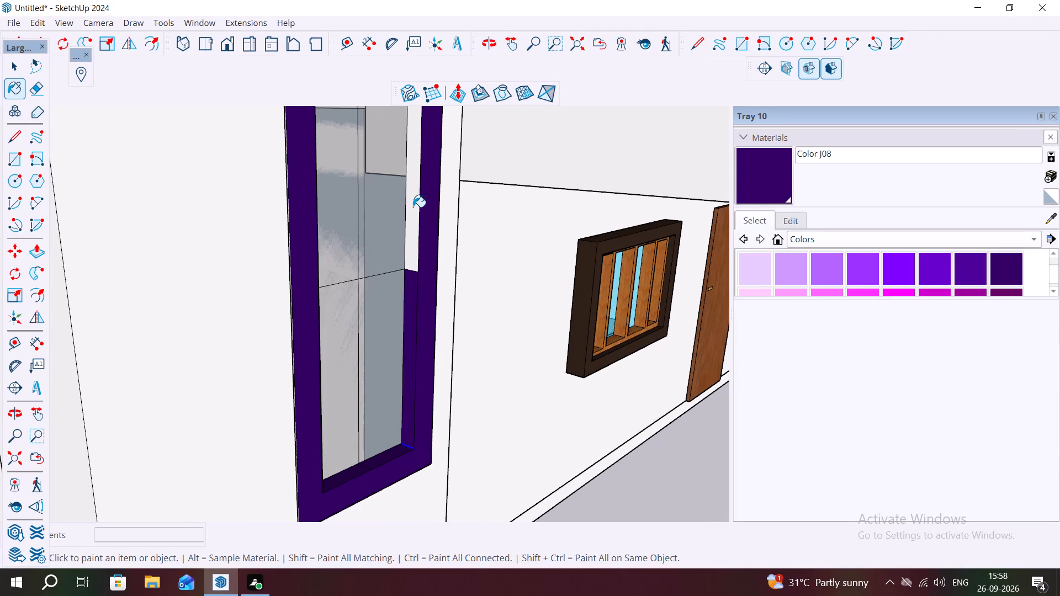
click(413, 207)
Paint the outer side face of the tall tower window's frame nearest the balcony with Color J08.
middle_drag(413, 278, 167, 279)
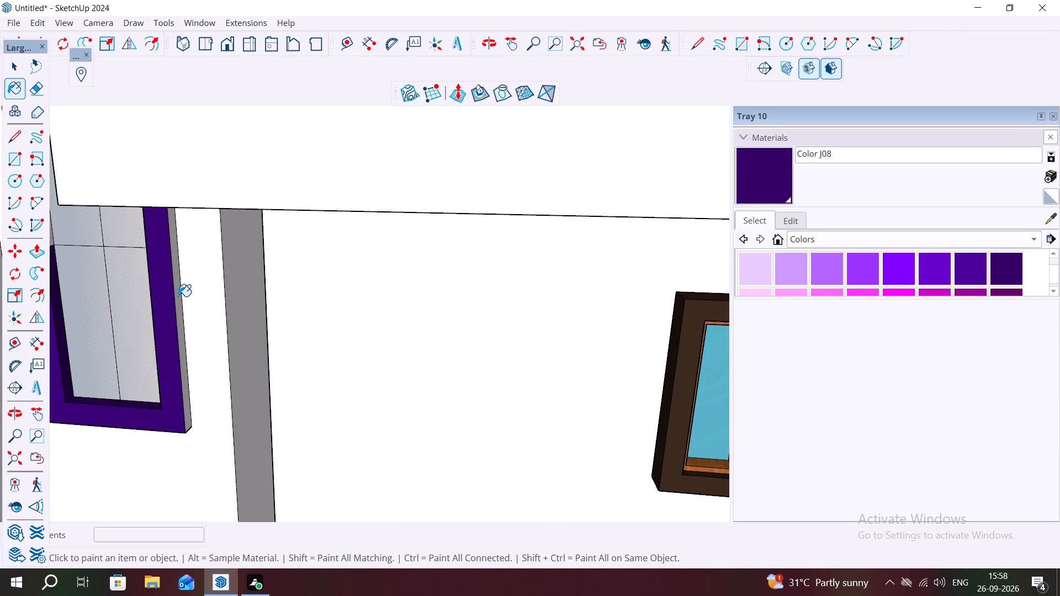
click(173, 296)
click(172, 301)
scroll(175, 301, up, 6)
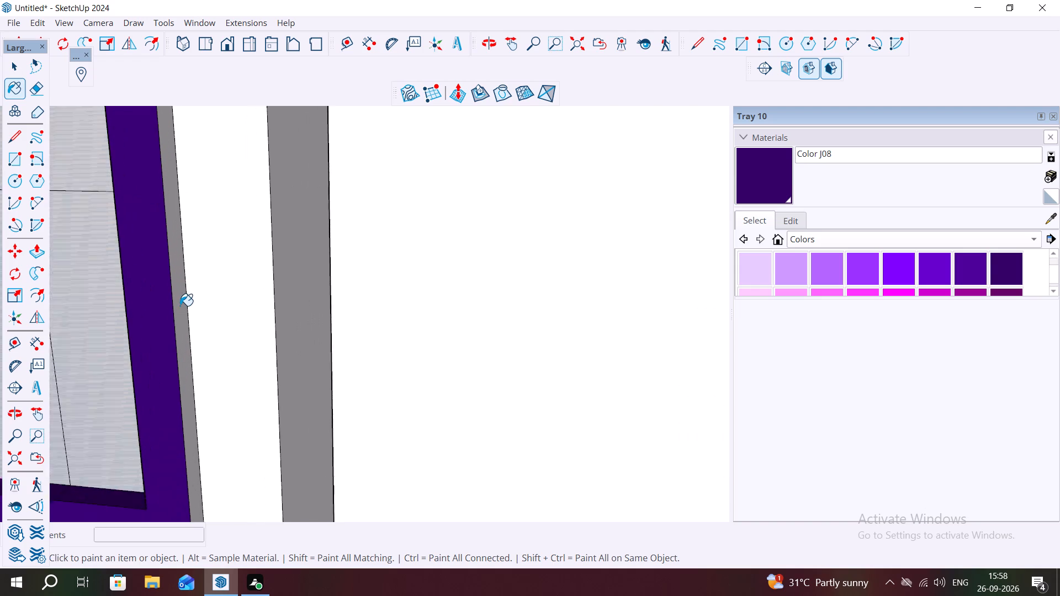
scroll(180, 306, up, 2)
click(180, 306)
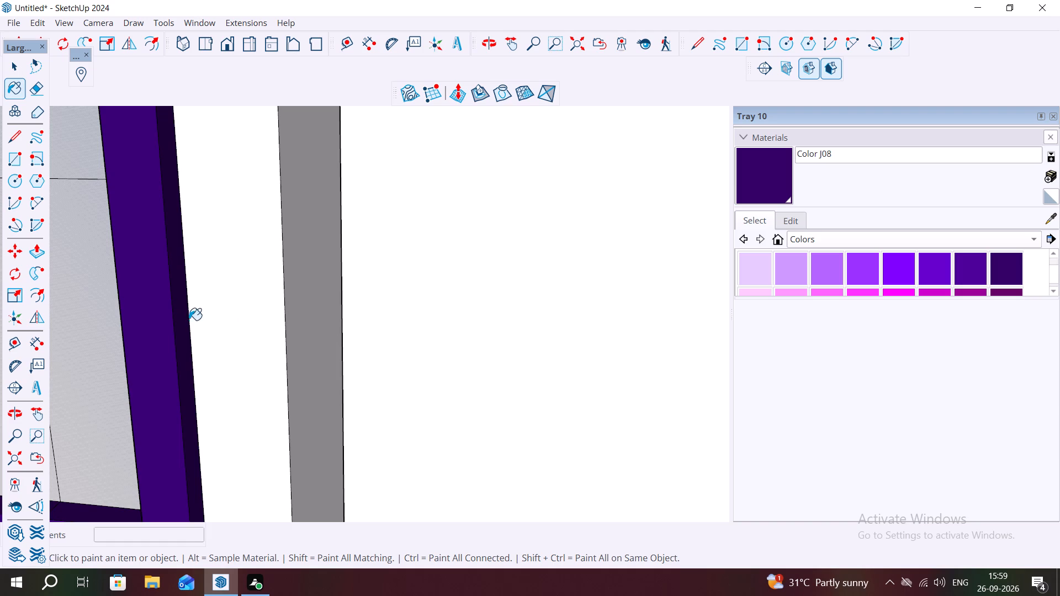
Paint the mid-height segment of the frame's left inner face with Color J08.
scroll(309, 320, down, 8)
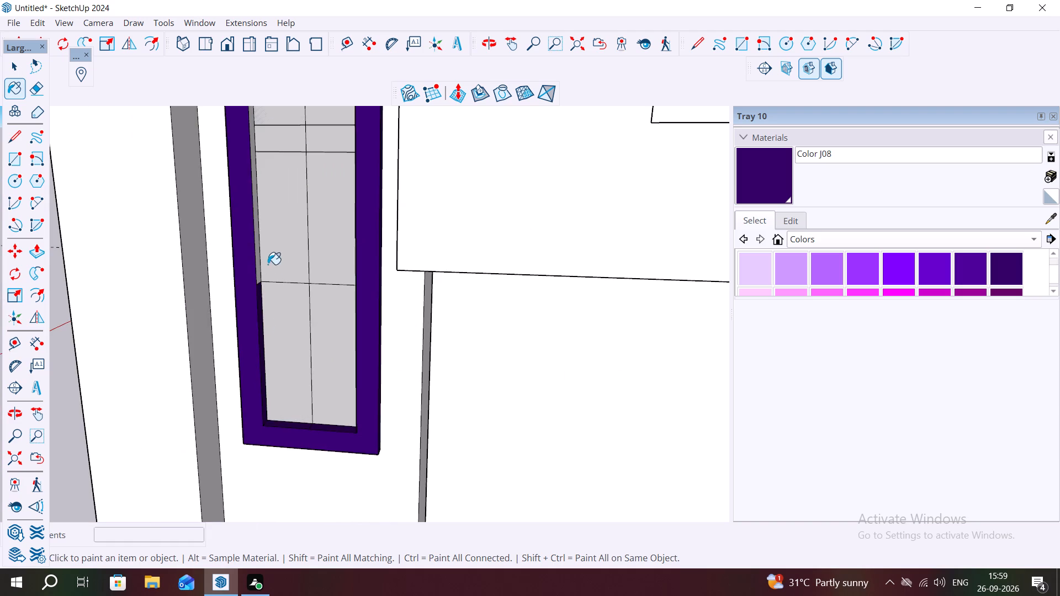
scroll(243, 231, up, 8)
click(272, 240)
Paint the outer left side face of the tall tower window's frame with Color J08.
middle_drag(205, 263, 213, 263)
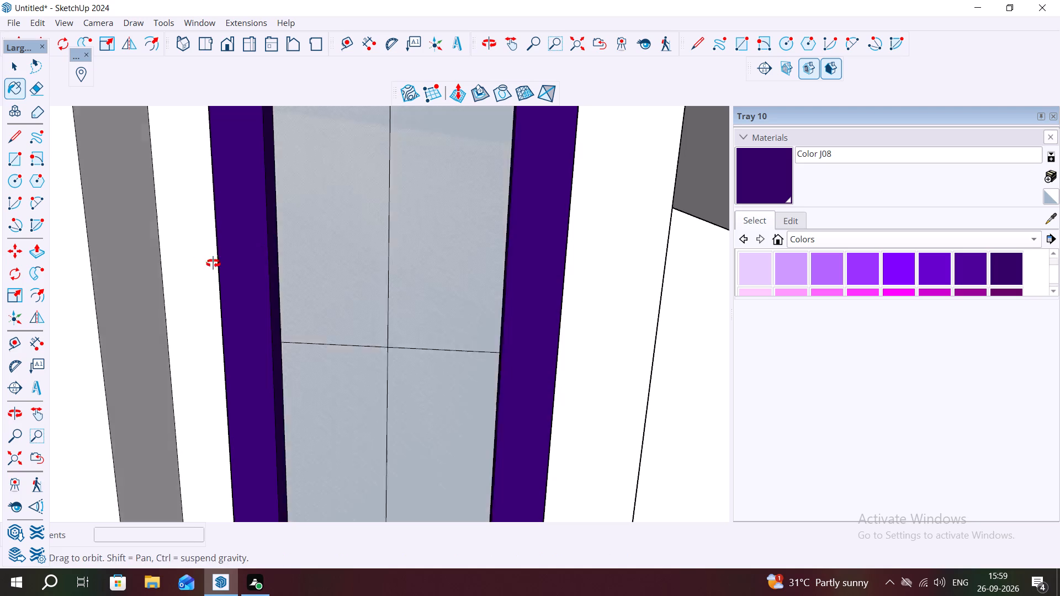
middle_drag(213, 263, 431, 266)
scroll(258, 301, up, 3)
click(243, 293)
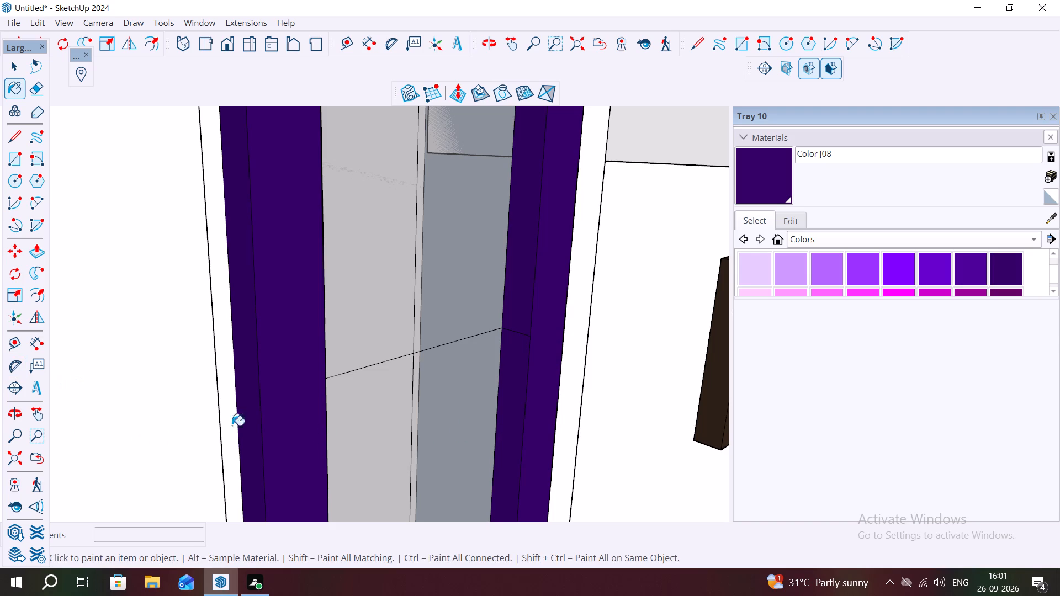
Paint the highest segment of the tall tower window frame's right inner face with Color J08.
scroll(357, 438, down, 8)
scroll(506, 378, down, 10)
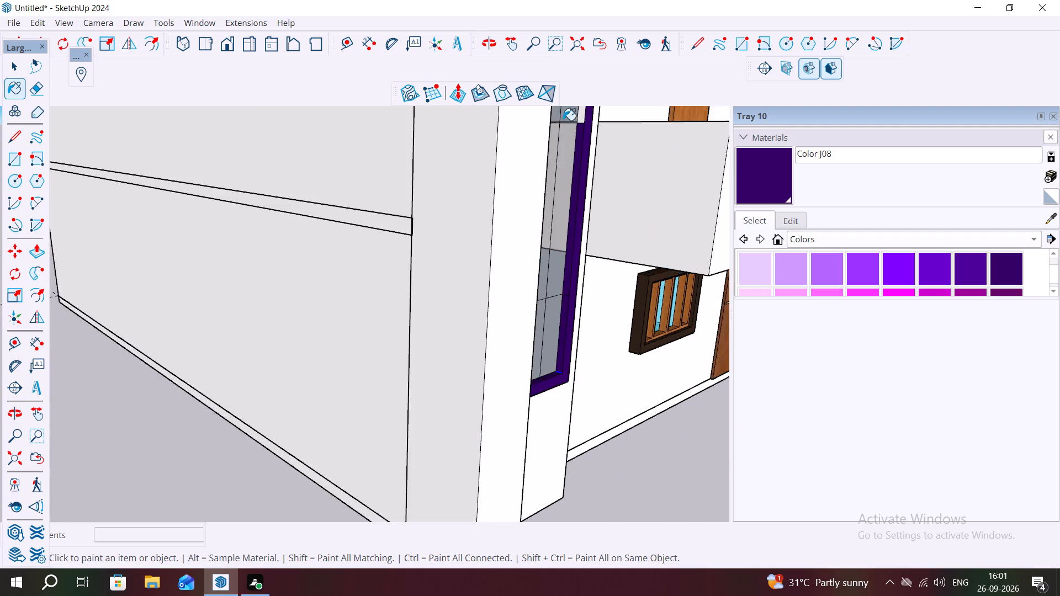
scroll(563, 120, down, 2)
scroll(626, 191, down, 12)
scroll(500, 217, up, 2)
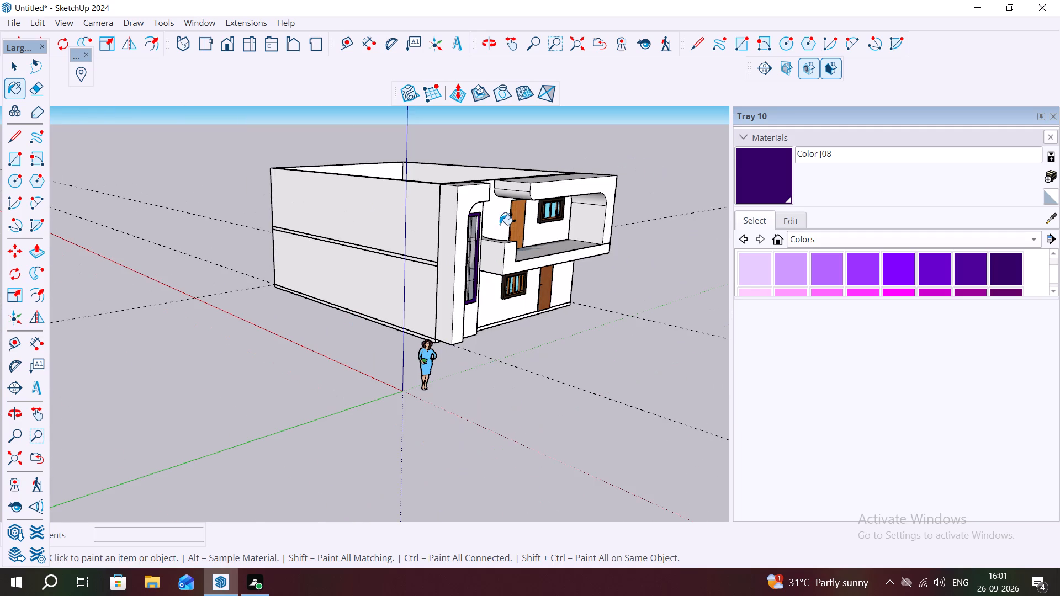
scroll(500, 225, up, 20)
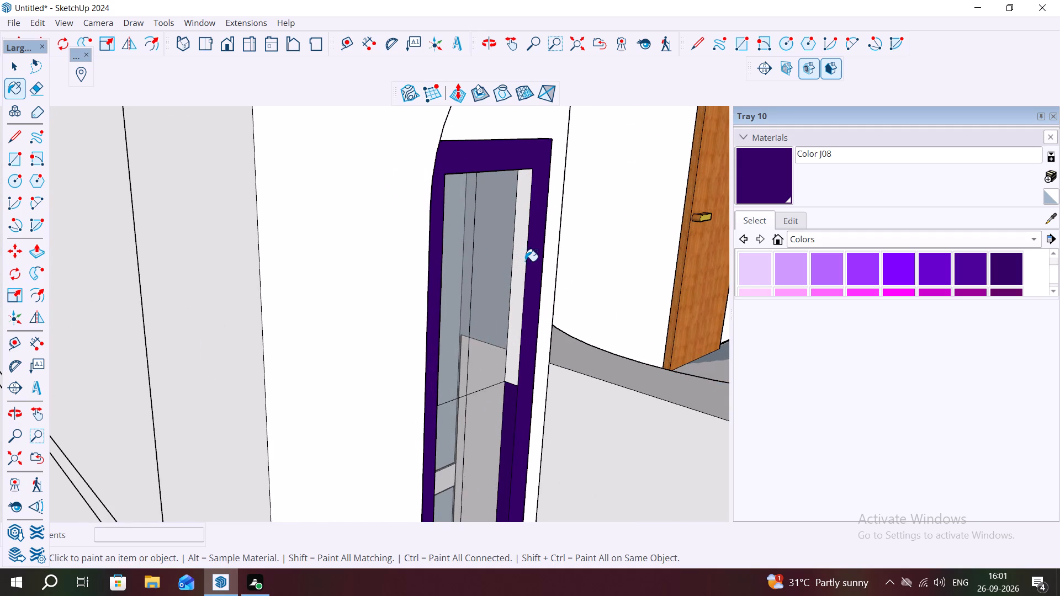
click(521, 255)
Paint the outer top face of the tall tower window's frame with Color J08.
middle_drag(521, 211, 177, 184)
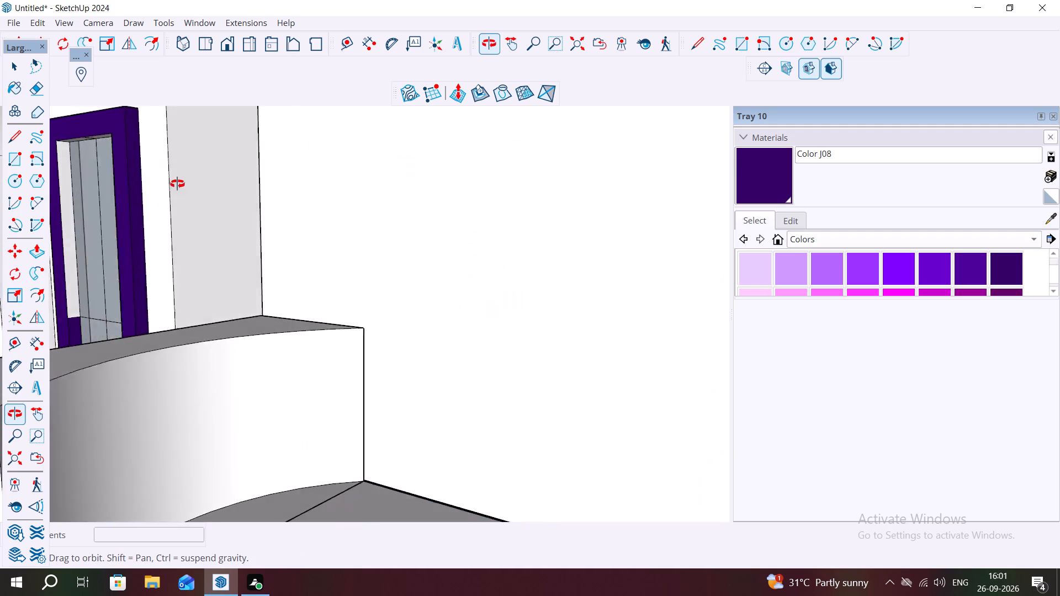
middle_drag(177, 184, 378, 375)
middle_drag(371, 429, 360, 355)
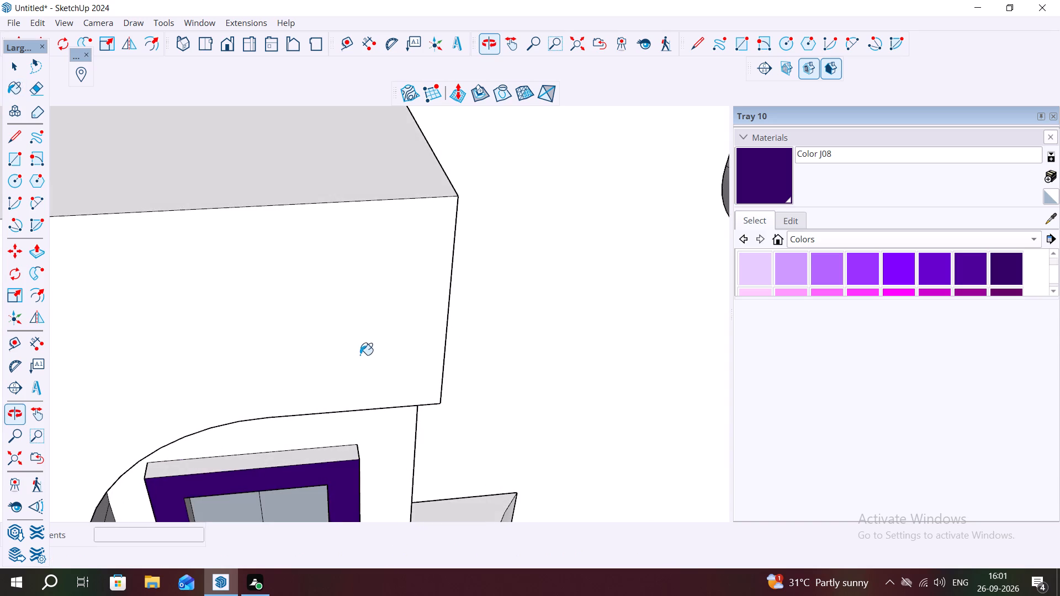
scroll(257, 425, up, 4)
click(239, 478)
Paint the highest segment of the frame's left inner face and both top inner segments with Color J08.
middle_drag(327, 462, 349, 140)
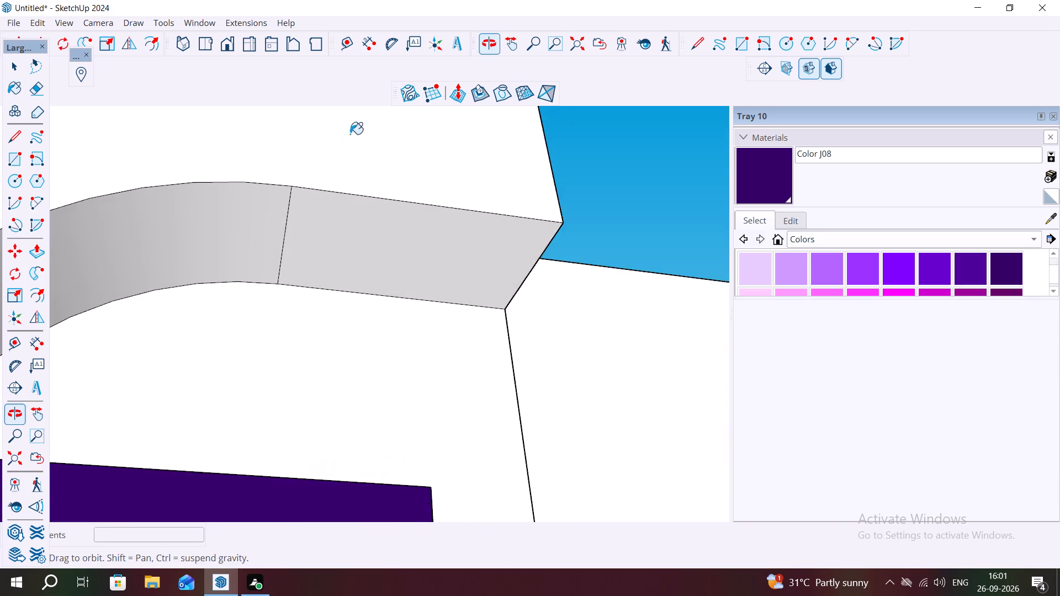
scroll(402, 224, down, 7)
middle_drag(261, 366, 205, 368)
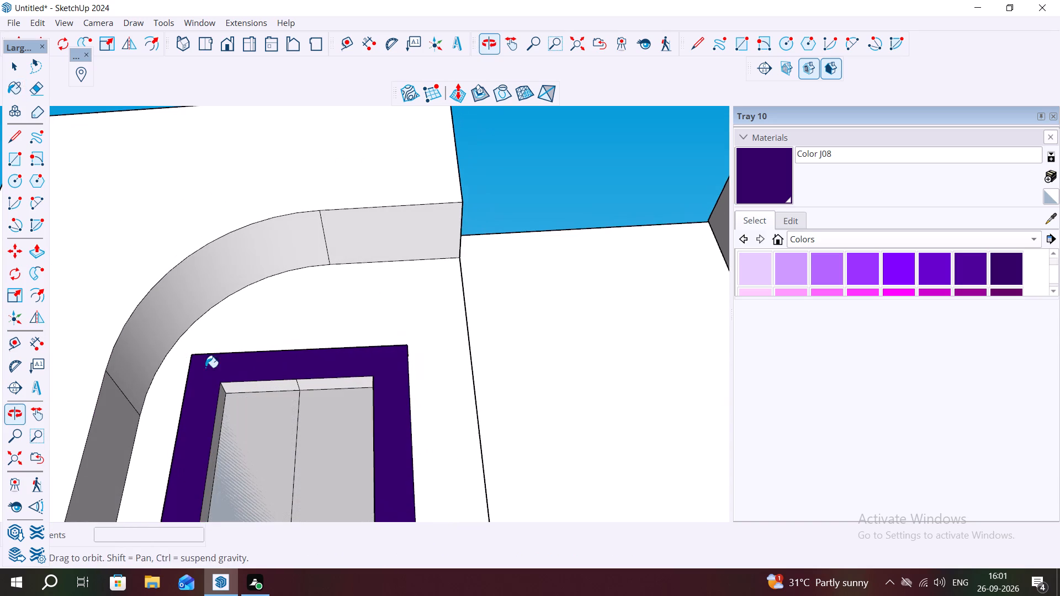
middle_drag(205, 368, 195, 355)
click(215, 434)
scroll(229, 399, up, 3)
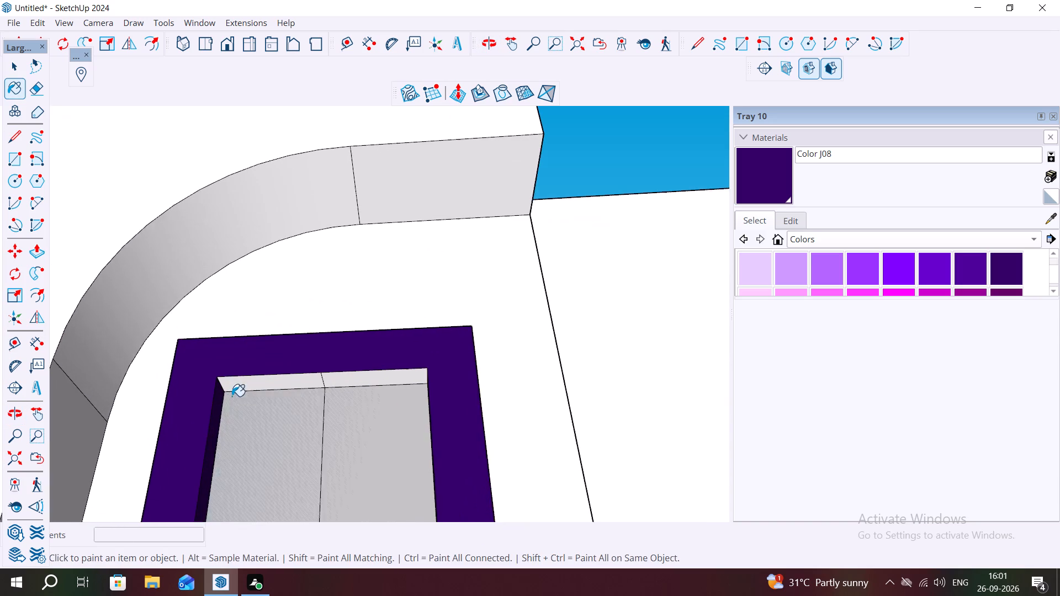
middle_drag(271, 382, 317, 310)
click(312, 358)
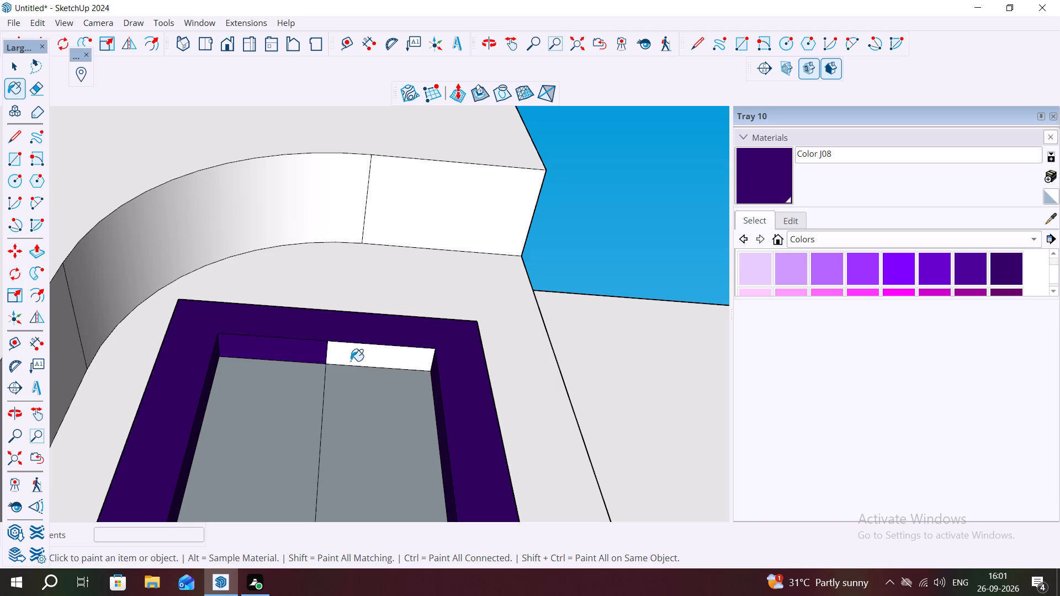
click(351, 361)
Examine the painted tower window frame from several angles and review the whole front facade.
scroll(358, 349, down, 7)
scroll(351, 292, down, 4)
middle_drag(344, 406, 304, 411)
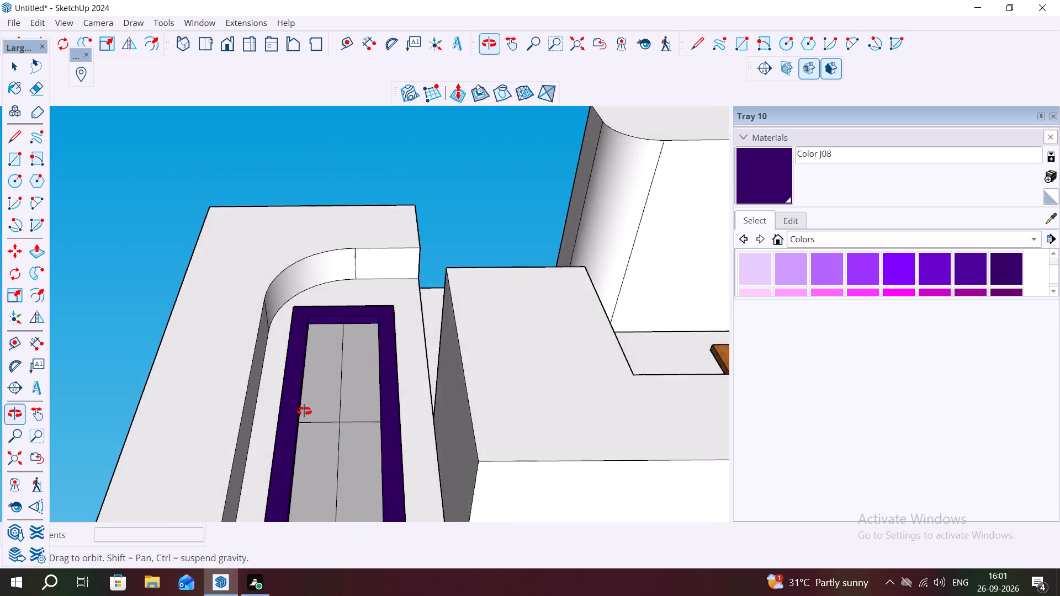
middle_drag(304, 411, 287, 377)
scroll(331, 301, down, 6)
middle_drag(339, 366, 300, 378)
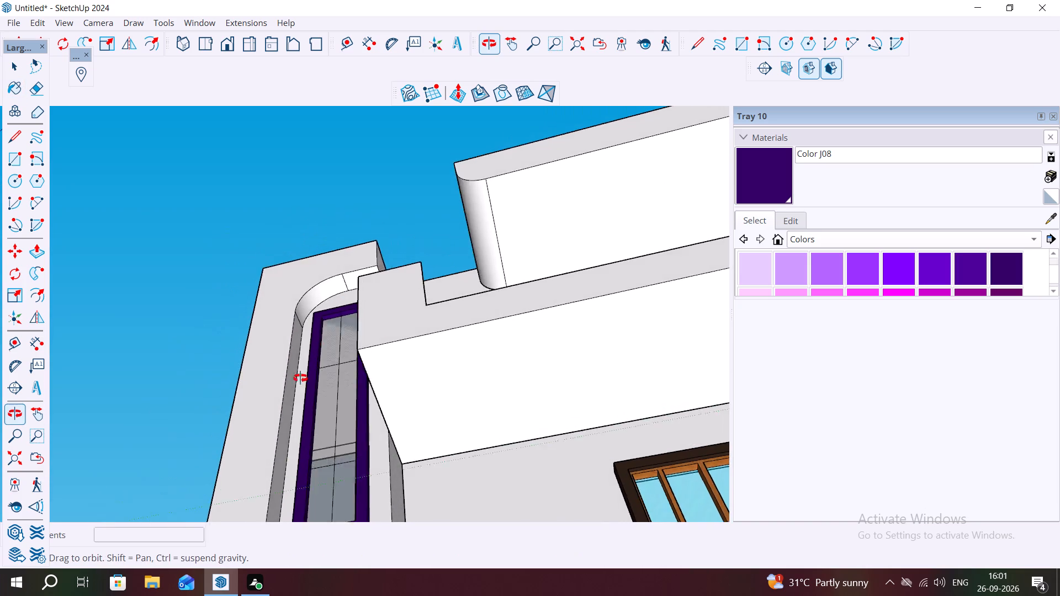
middle_drag(300, 378, 156, 444)
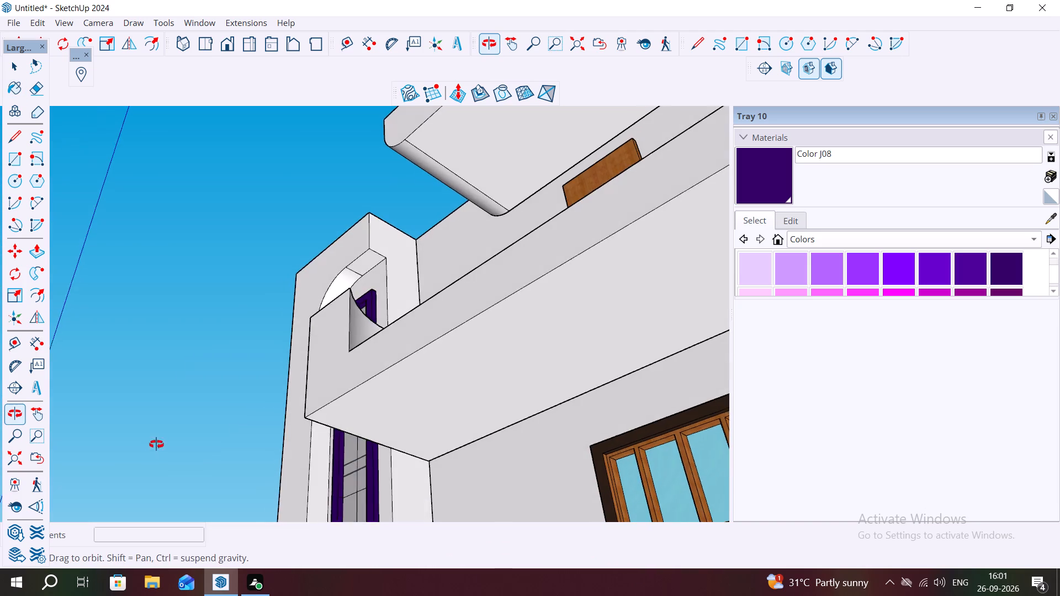
middle_drag(156, 444, 160, 443)
scroll(207, 365, down, 7)
middle_drag(433, 394, 727, 587)
scroll(451, 405, down, 1)
scroll(316, 256, down, 3)
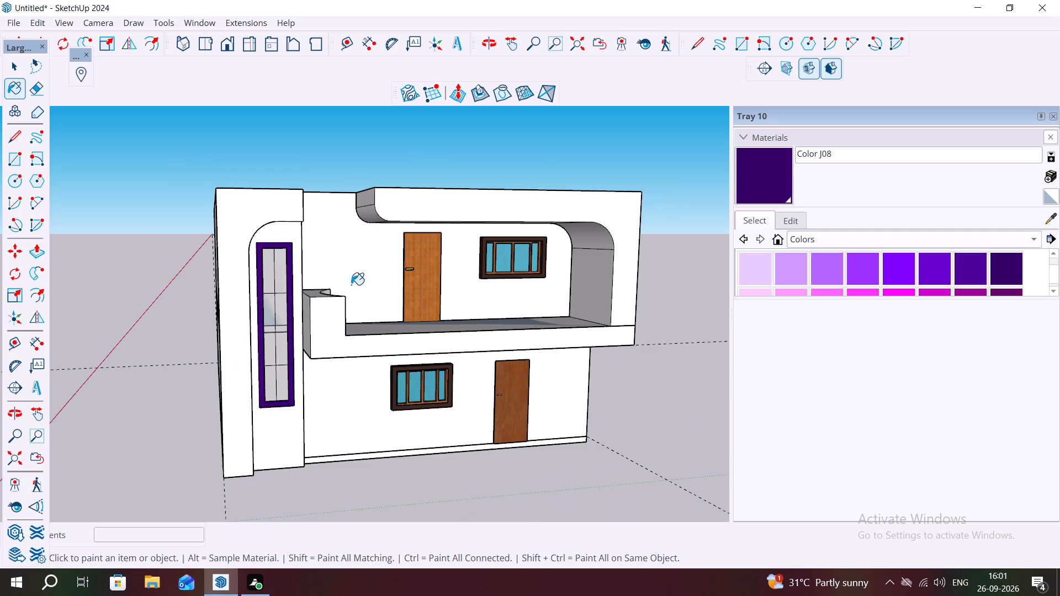
scroll(351, 285, down, 3)
scroll(401, 391, up, 3)
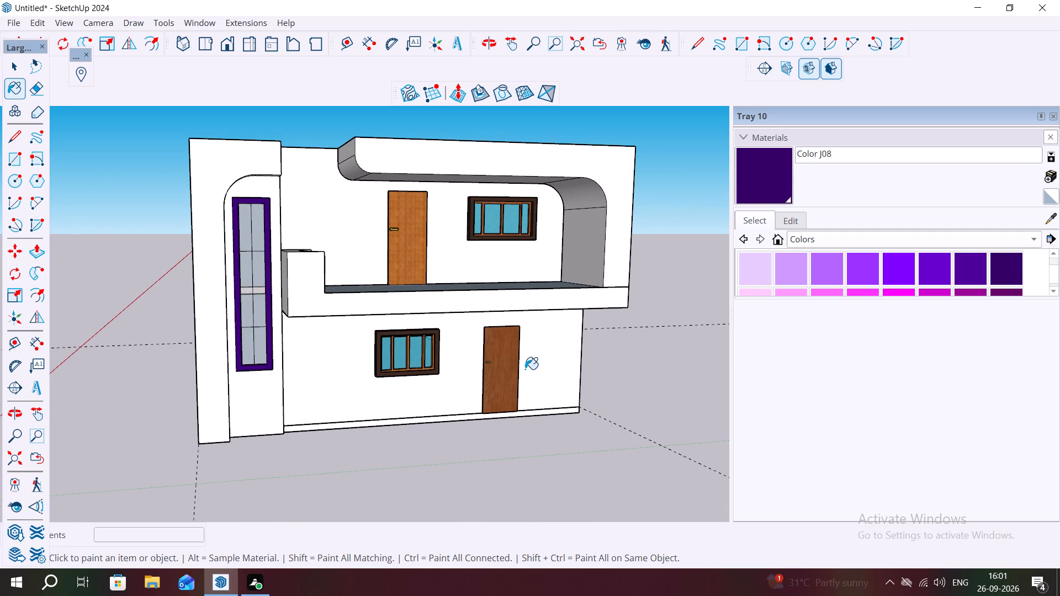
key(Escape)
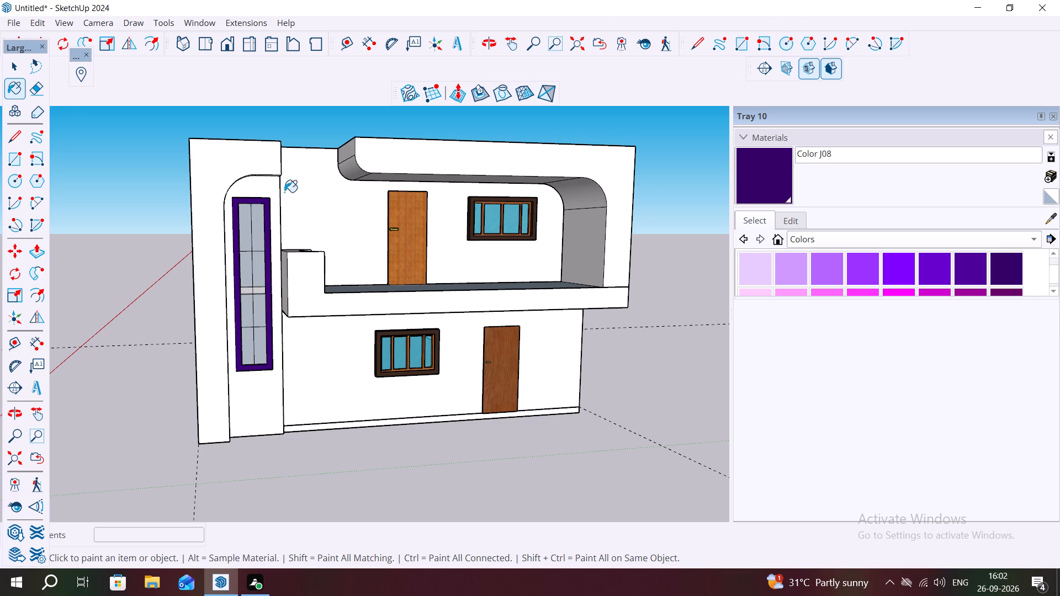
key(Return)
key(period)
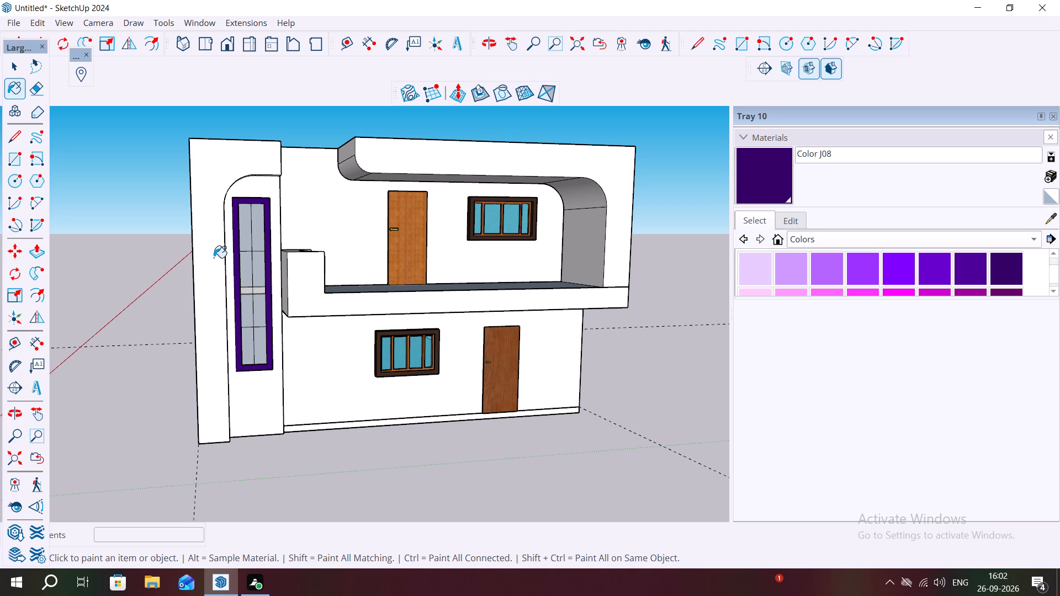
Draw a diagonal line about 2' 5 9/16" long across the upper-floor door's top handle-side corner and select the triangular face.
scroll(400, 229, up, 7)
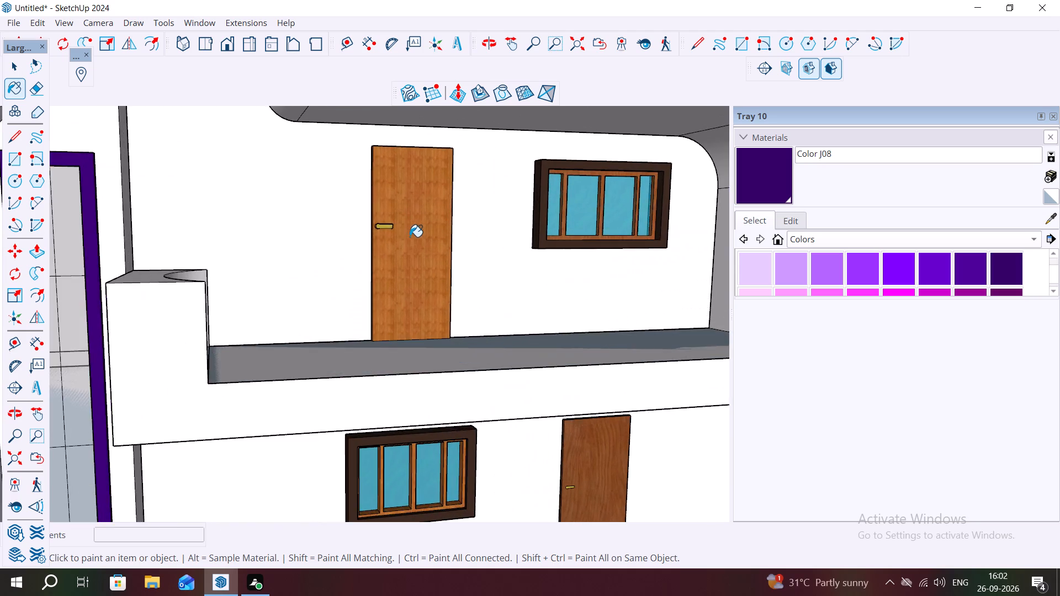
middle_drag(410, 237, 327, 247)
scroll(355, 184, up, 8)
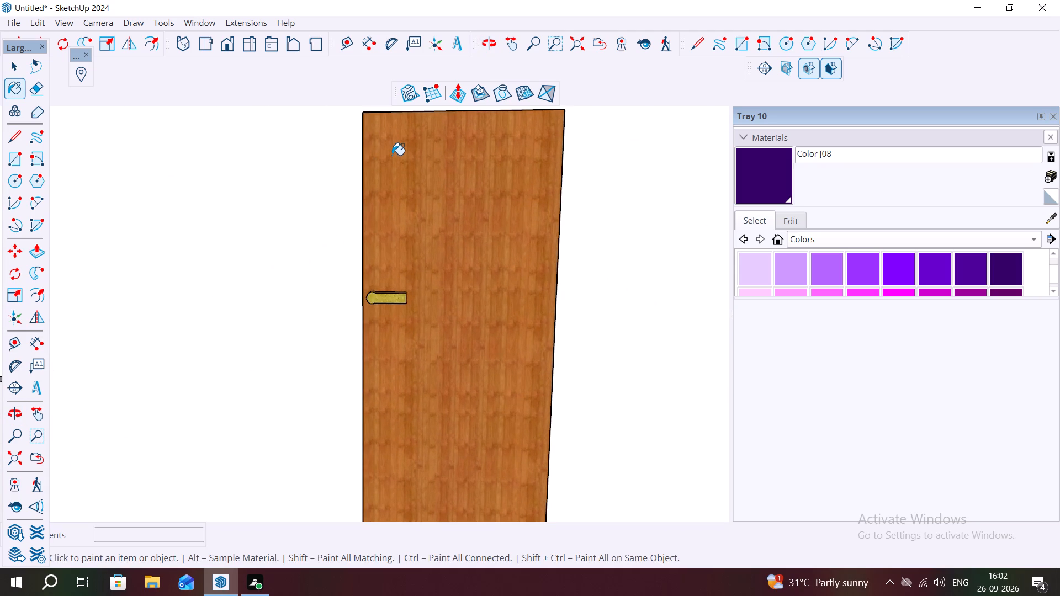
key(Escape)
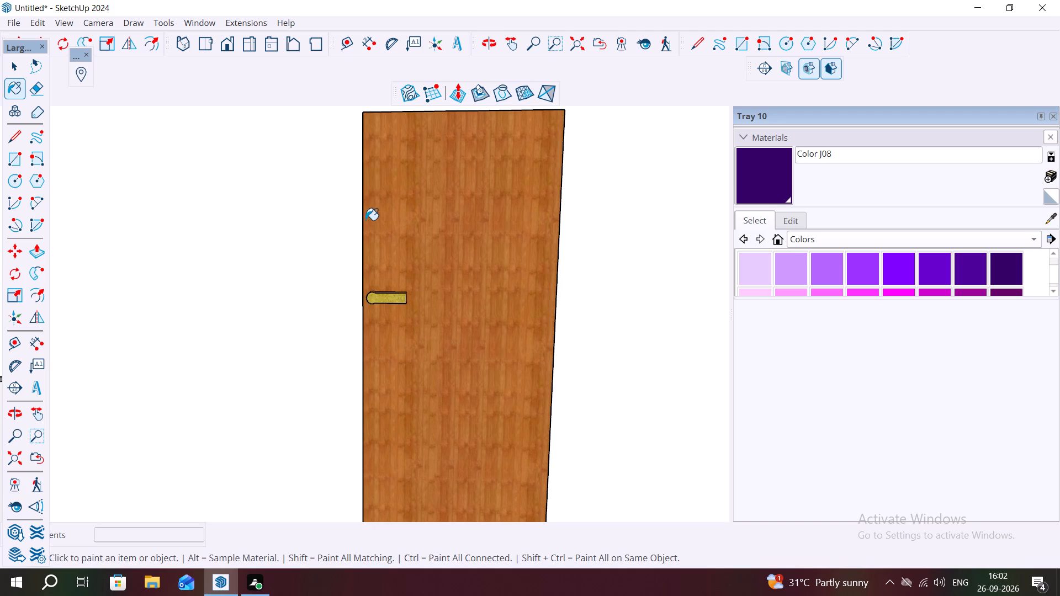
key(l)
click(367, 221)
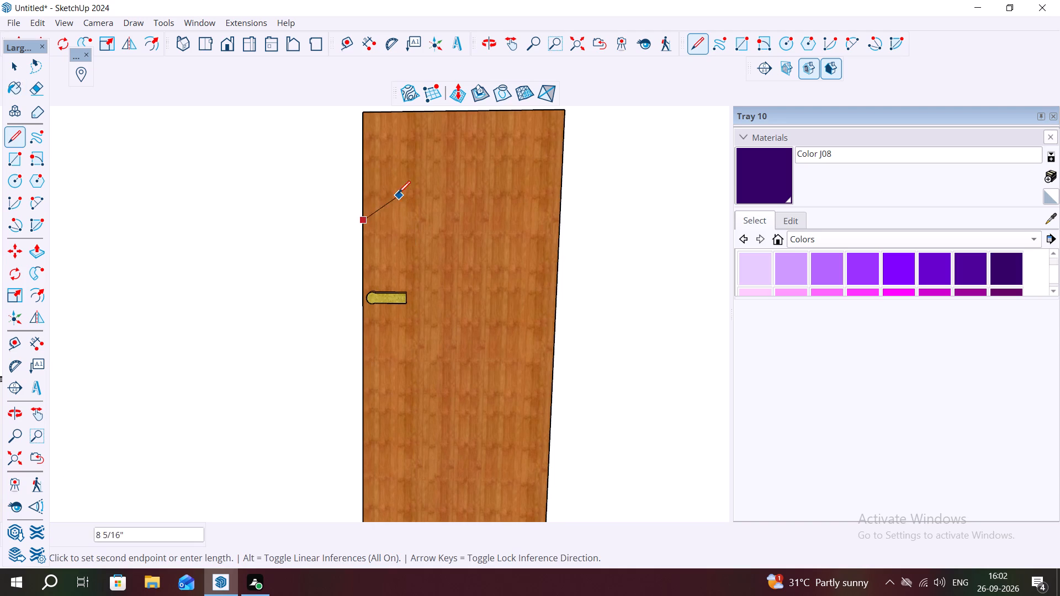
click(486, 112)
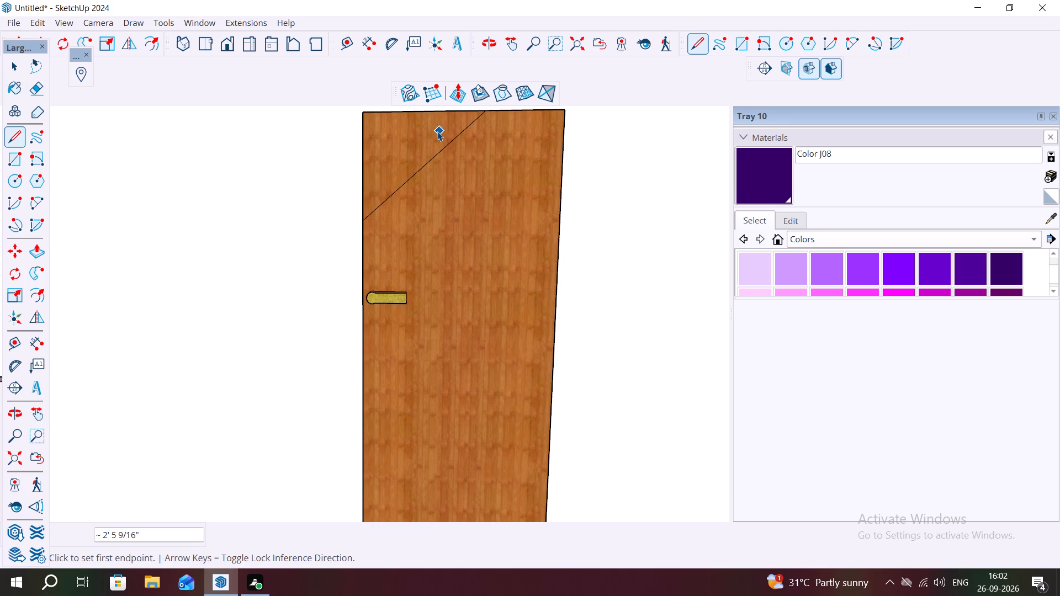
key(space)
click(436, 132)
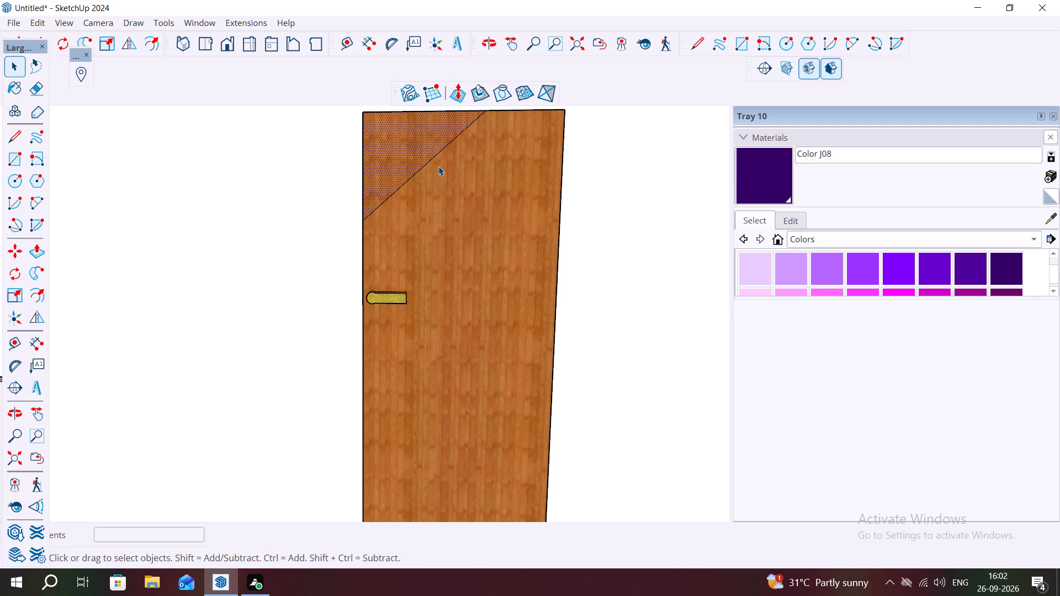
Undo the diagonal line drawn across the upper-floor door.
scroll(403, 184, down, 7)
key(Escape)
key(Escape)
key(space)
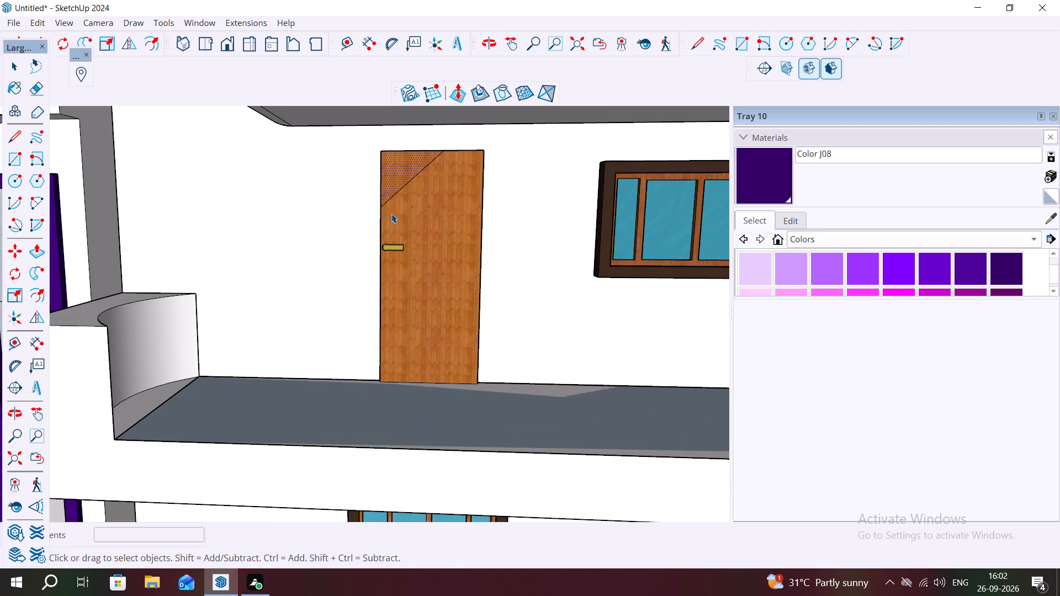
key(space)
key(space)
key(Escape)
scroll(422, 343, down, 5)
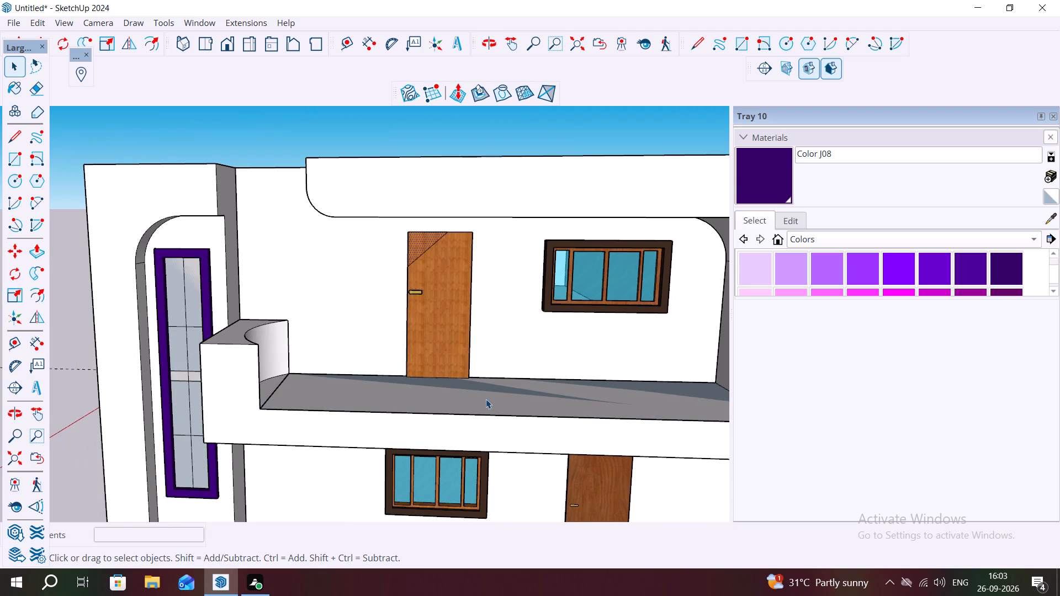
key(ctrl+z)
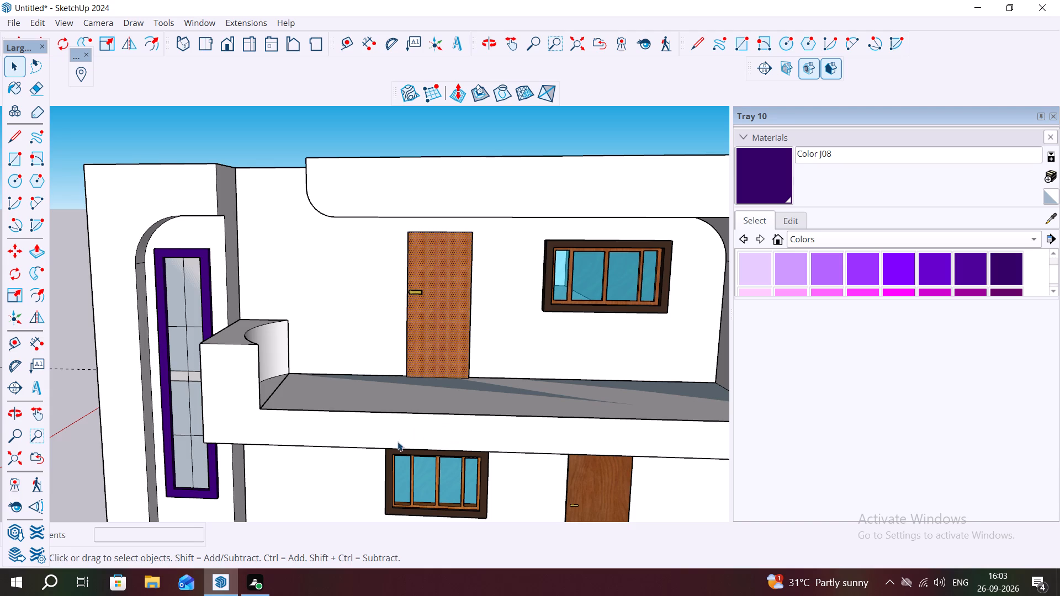
Create a MAJ Rail railing about 20' 3 13/16" long along the balcony floor's front edge, from parapet to side wall, using a 4X pole series.
scroll(421, 331, up, 4)
middle_drag(497, 349, 565, 411)
middle_drag(521, 386, 462, 297)
scroll(293, 370, down, 6)
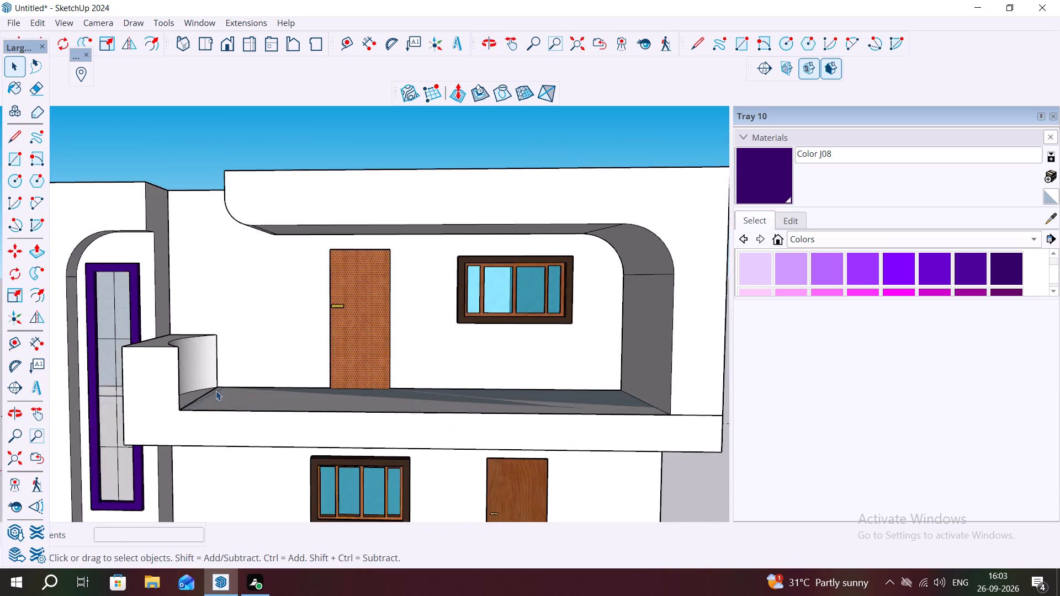
scroll(216, 391, down, 3)
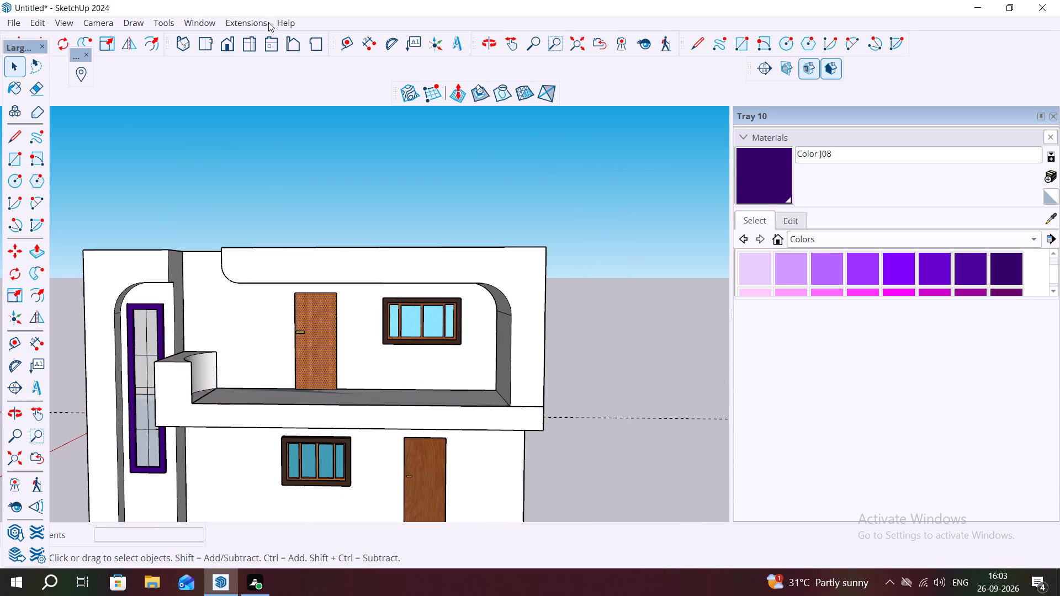
click(262, 23)
click(264, 91)
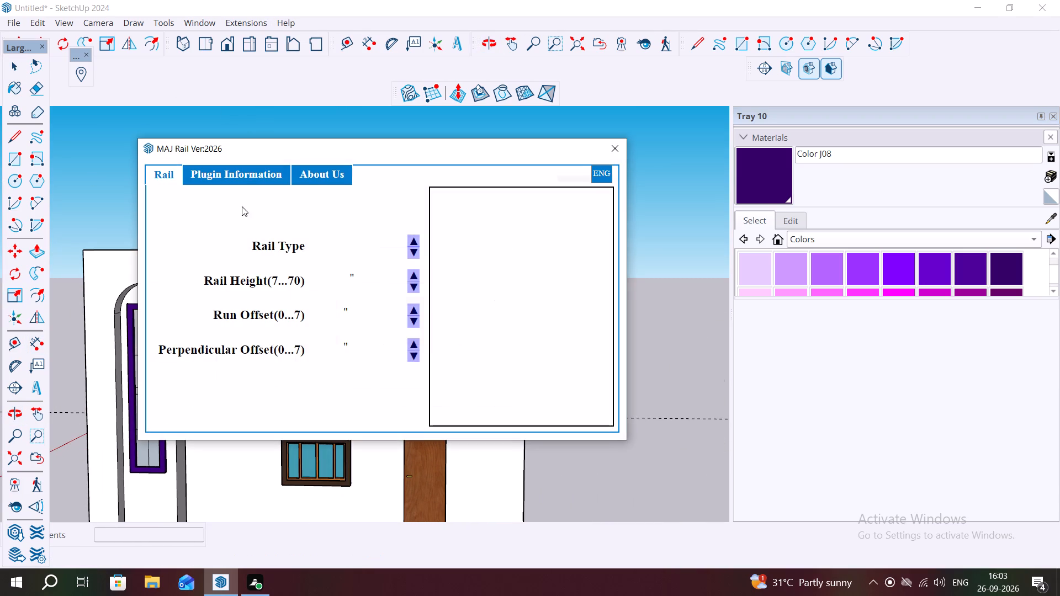
click(223, 393)
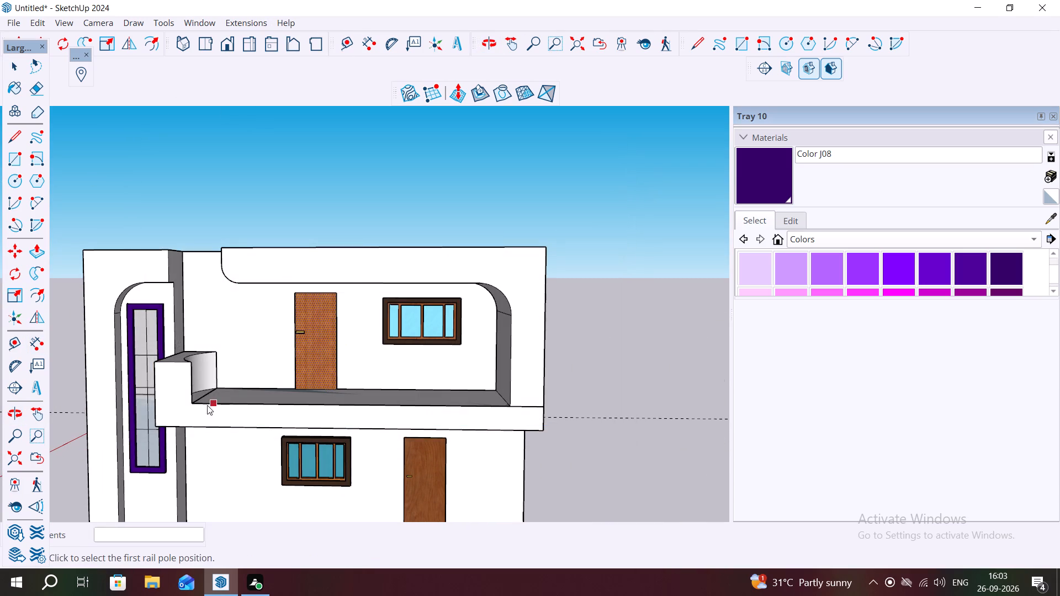
click(192, 404)
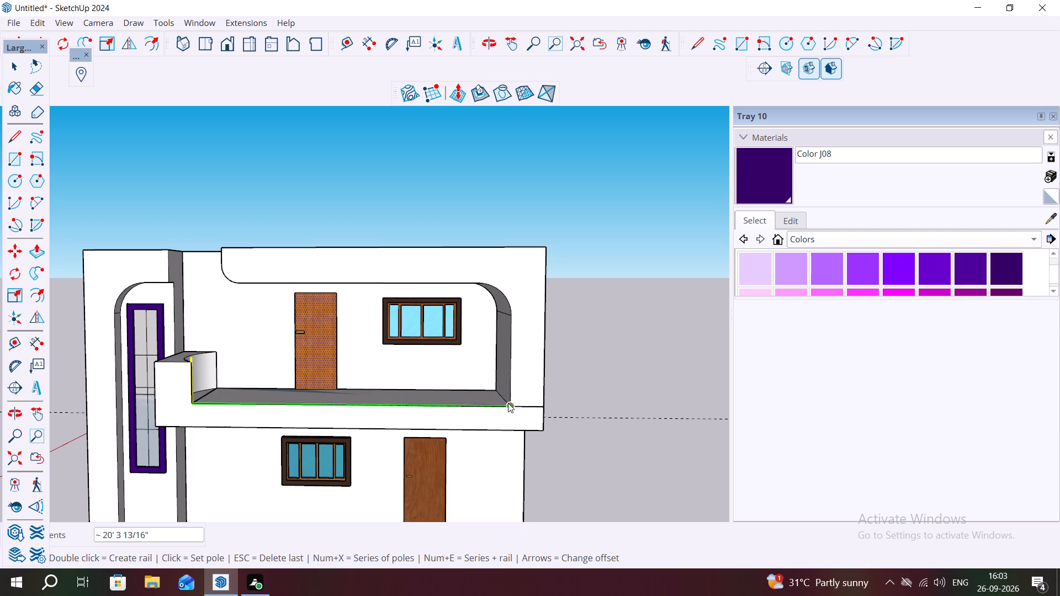
text(4X)
key(Return)
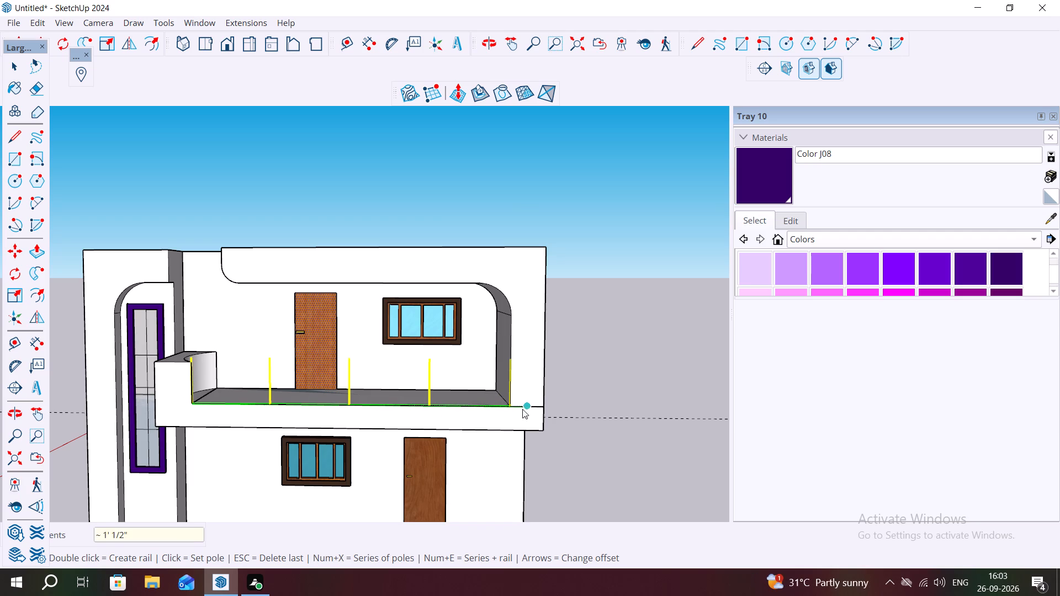
double_click(509, 403)
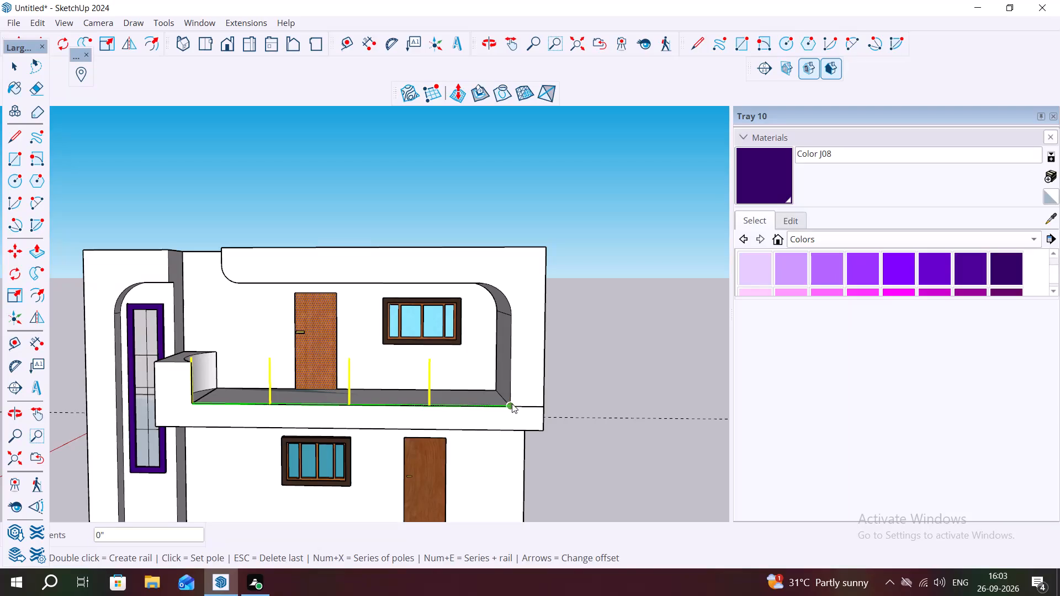
triple_click(511, 404)
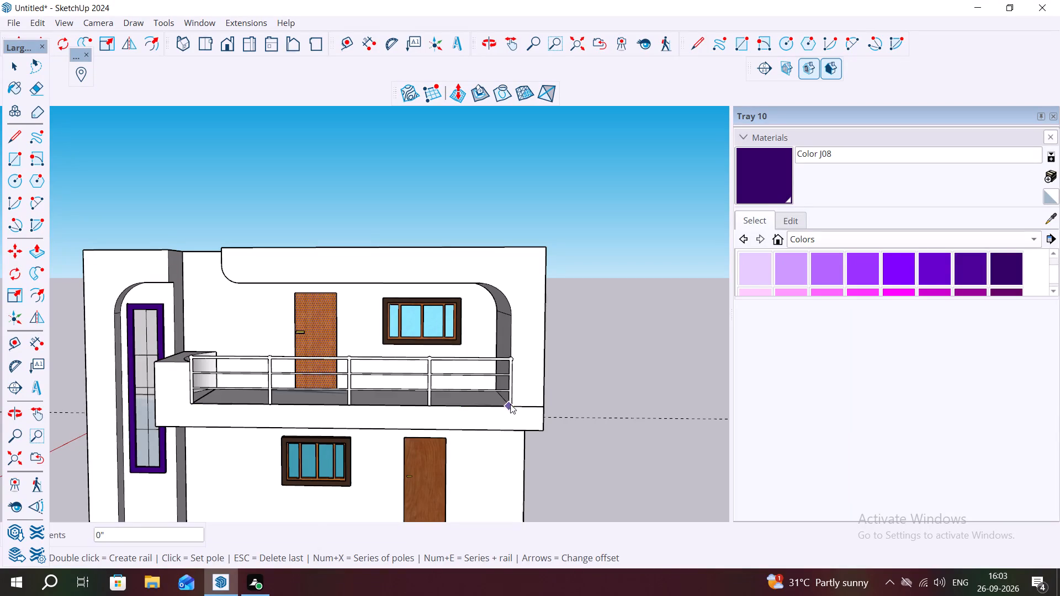
Examine the balcony railing and the whole house from the front and from above.
scroll(405, 405, down, 3)
scroll(552, 402, down, 2)
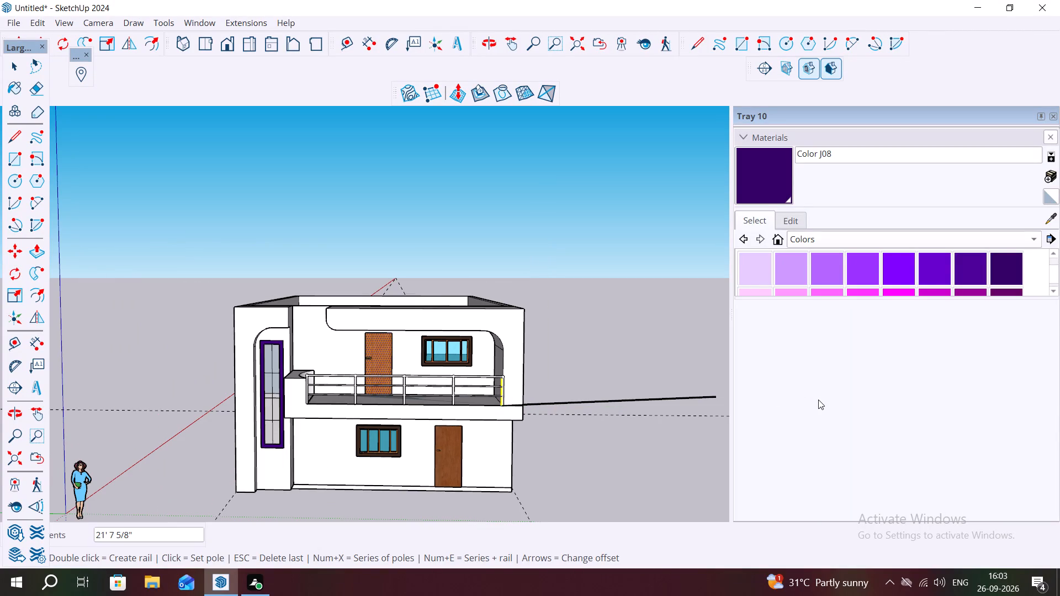
key(Escape)
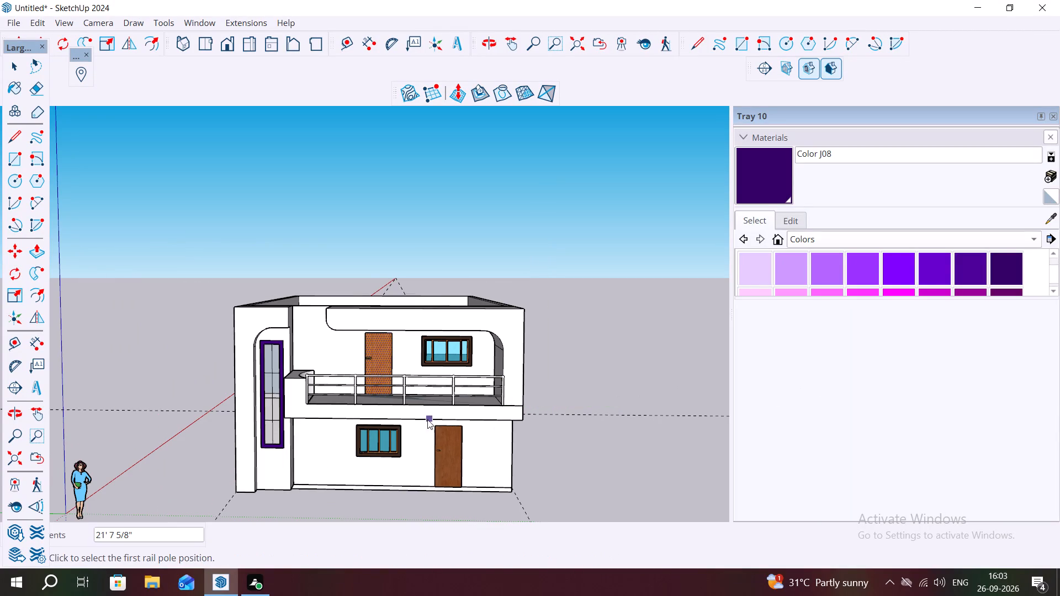
middle_drag(412, 402, 454, 512)
scroll(399, 362, up, 3)
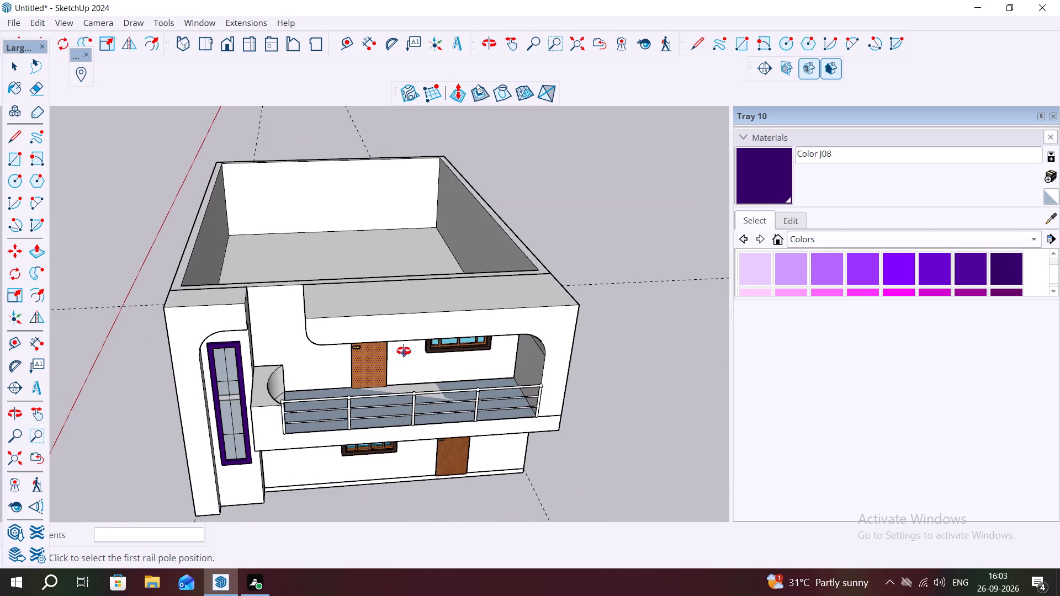
middle_drag(404, 352, 380, 279)
scroll(442, 318, down, 2)
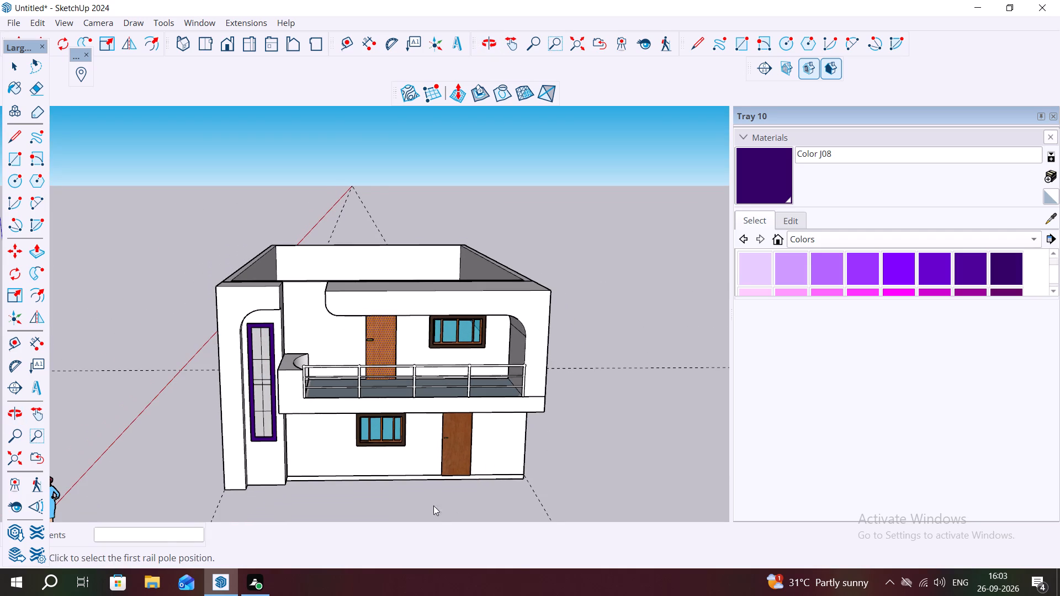
key(Escape)
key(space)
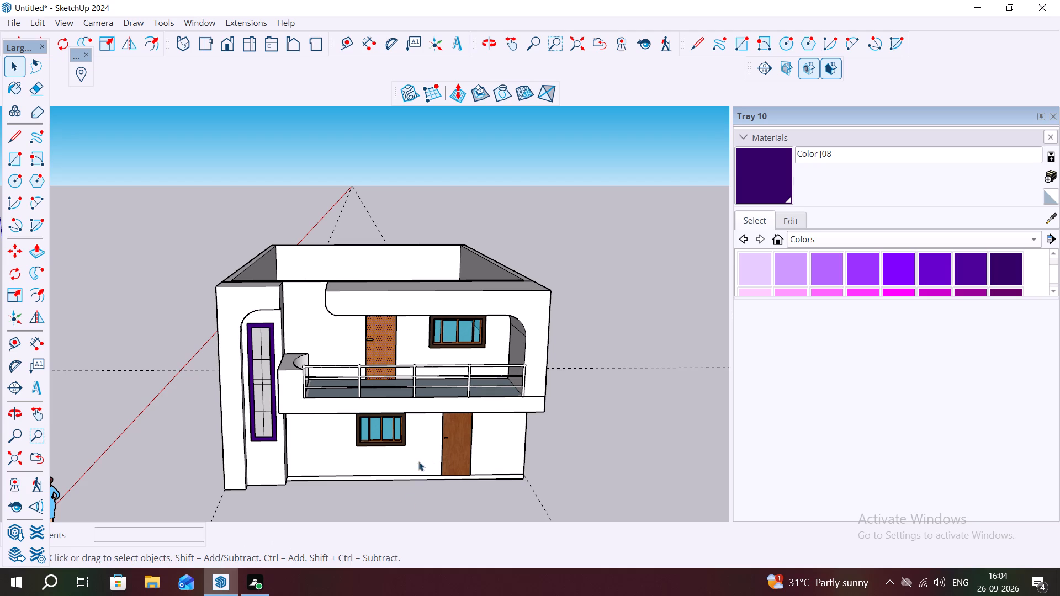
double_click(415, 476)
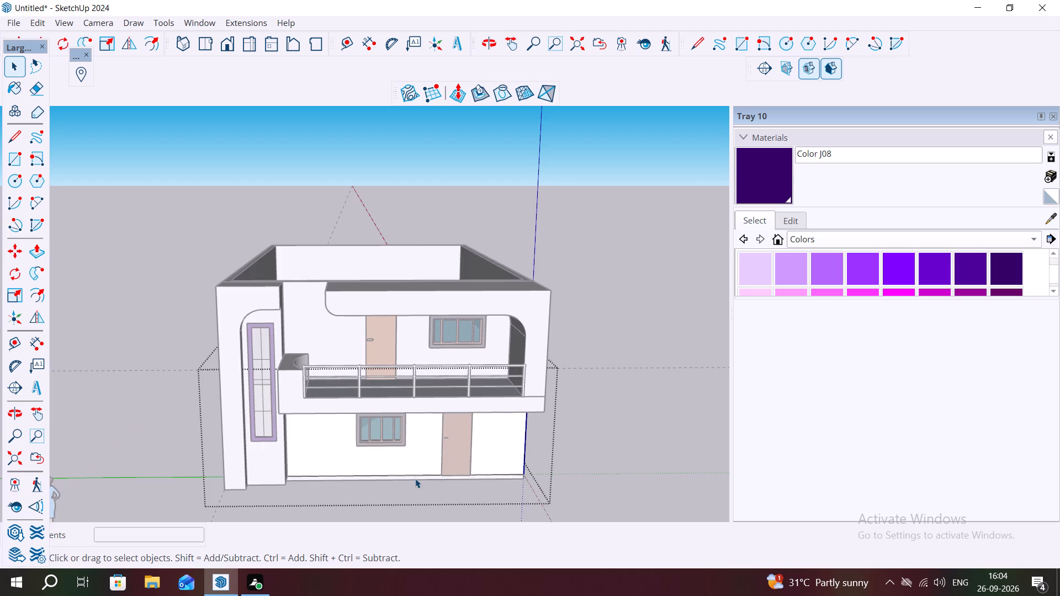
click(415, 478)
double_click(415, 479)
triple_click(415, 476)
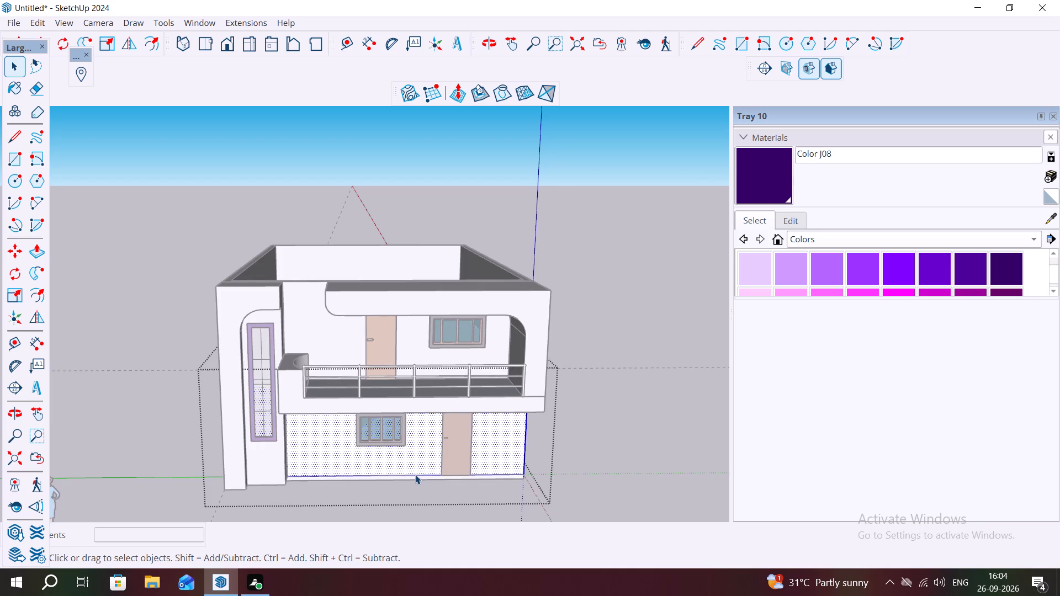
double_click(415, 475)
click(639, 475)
Copy the slab at the base of the house 21' straight up onto the upper walls as the roof slab.
click(515, 476)
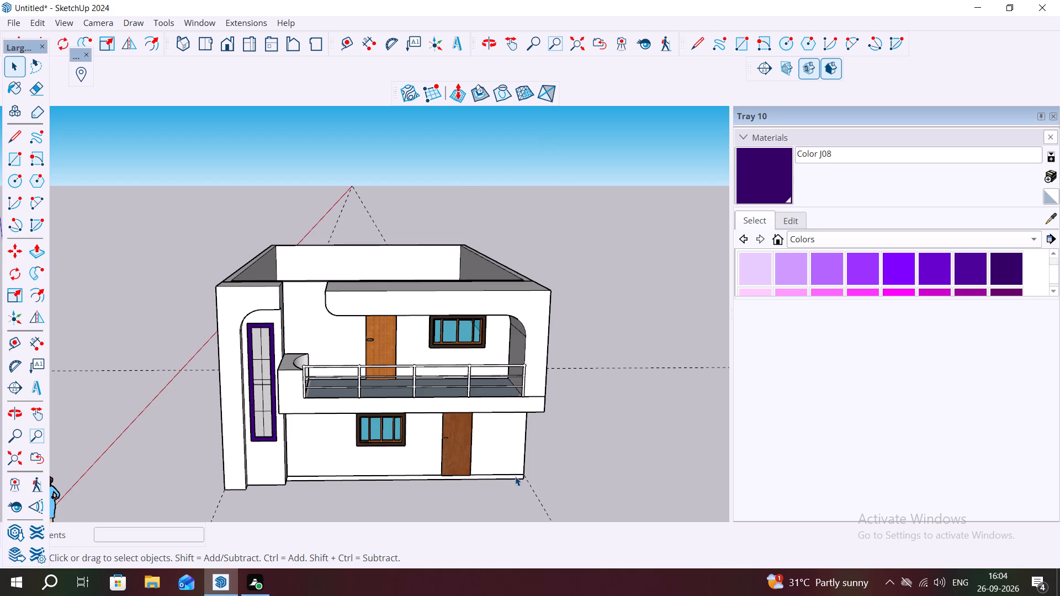
triple_click(516, 476)
double_click(516, 477)
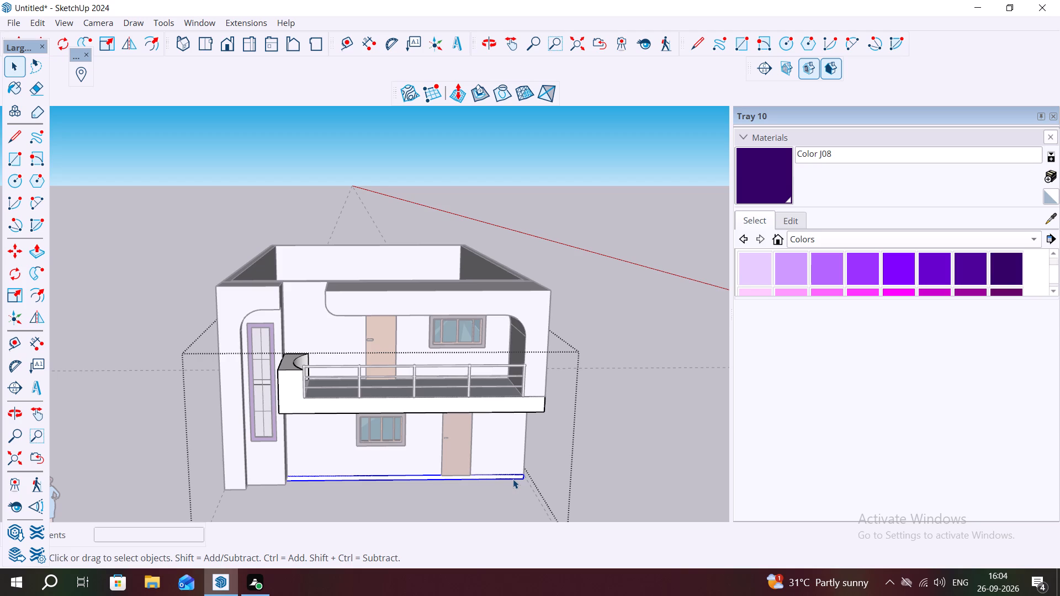
key(m)
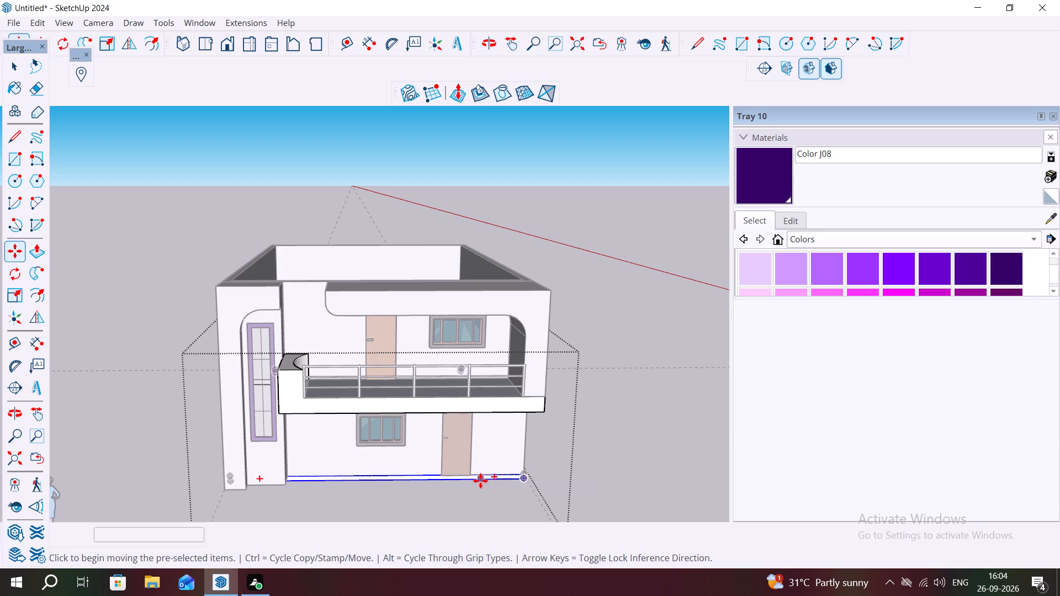
click(524, 482)
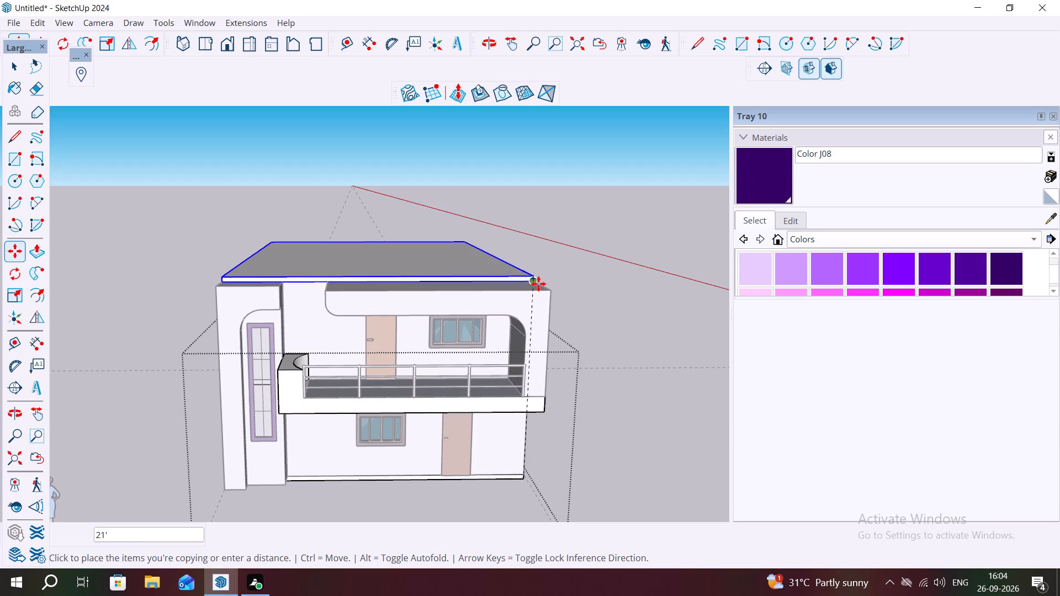
scroll(538, 284, up, 3)
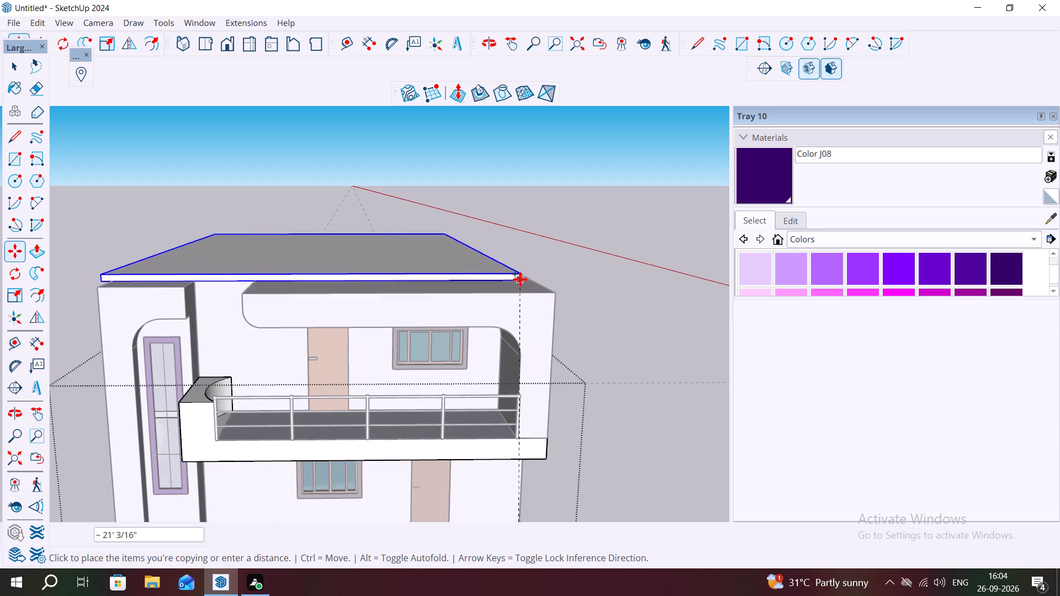
scroll(520, 279, up, 6)
click(547, 285)
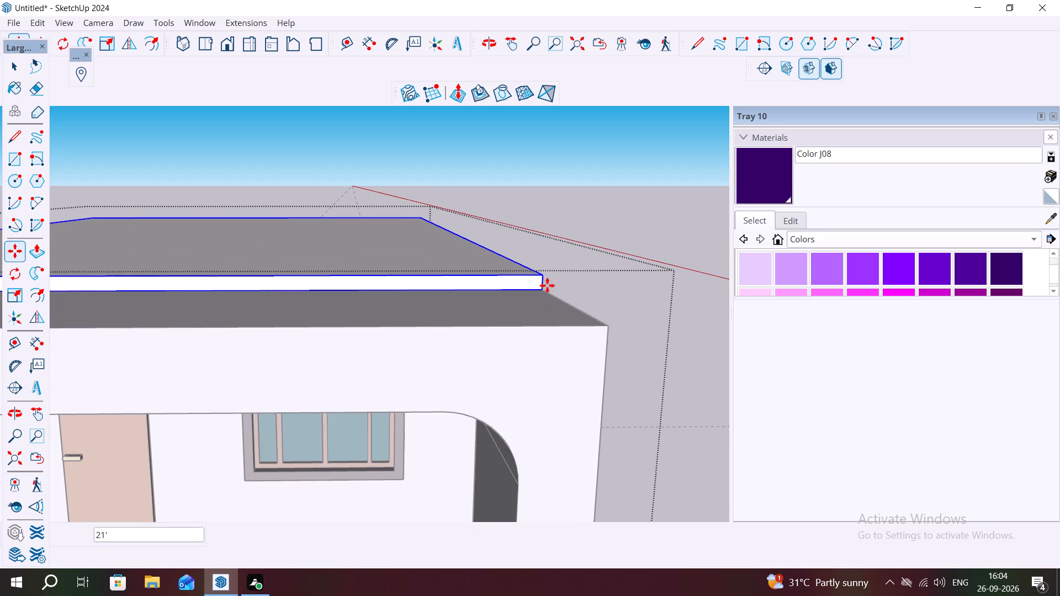
scroll(568, 269, down, 7)
scroll(627, 276, down, 2)
middle_drag(656, 334, 556, 344)
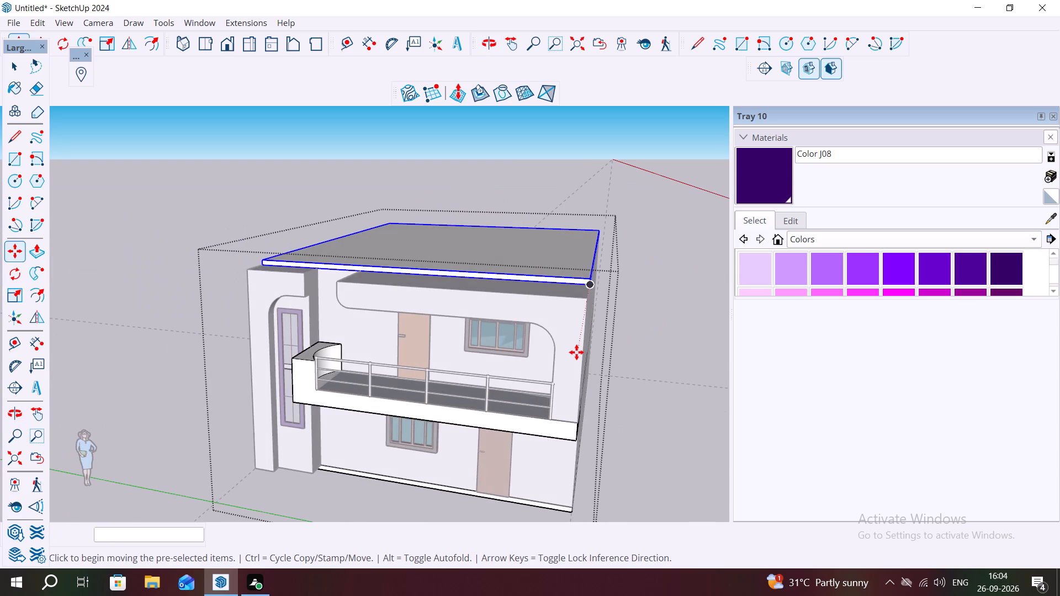
key(space)
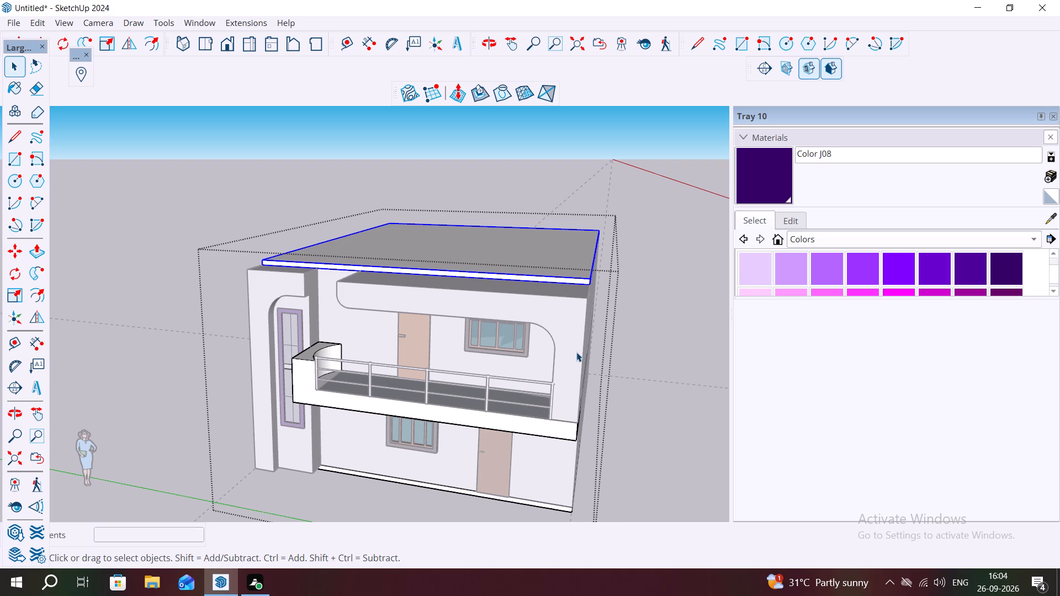
scroll(437, 248, down, 1)
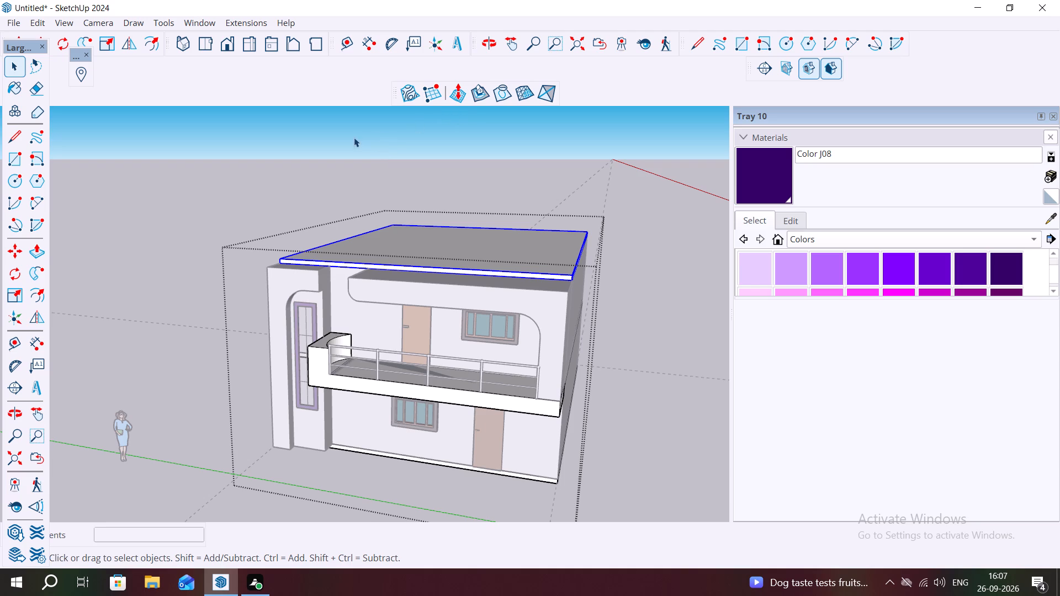
middle_drag(467, 323, 592, 292)
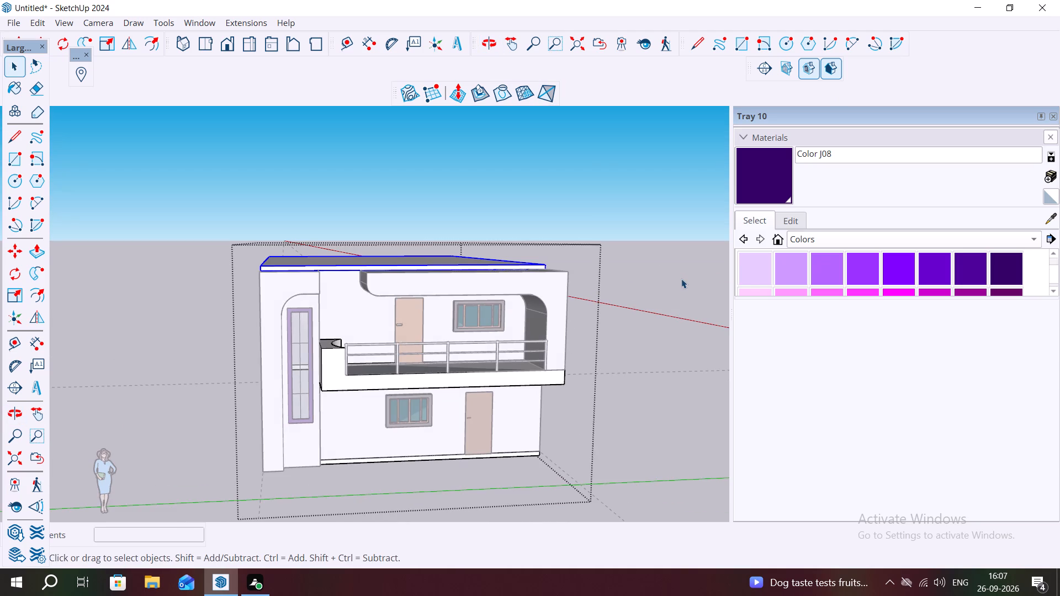
click(682, 276)
Copy the ground-floor door about 58' 2" out beside the house and shift the copy by about 3' 3 3/8".
middle_drag(295, 319, 312, 293)
scroll(409, 429, up, 3)
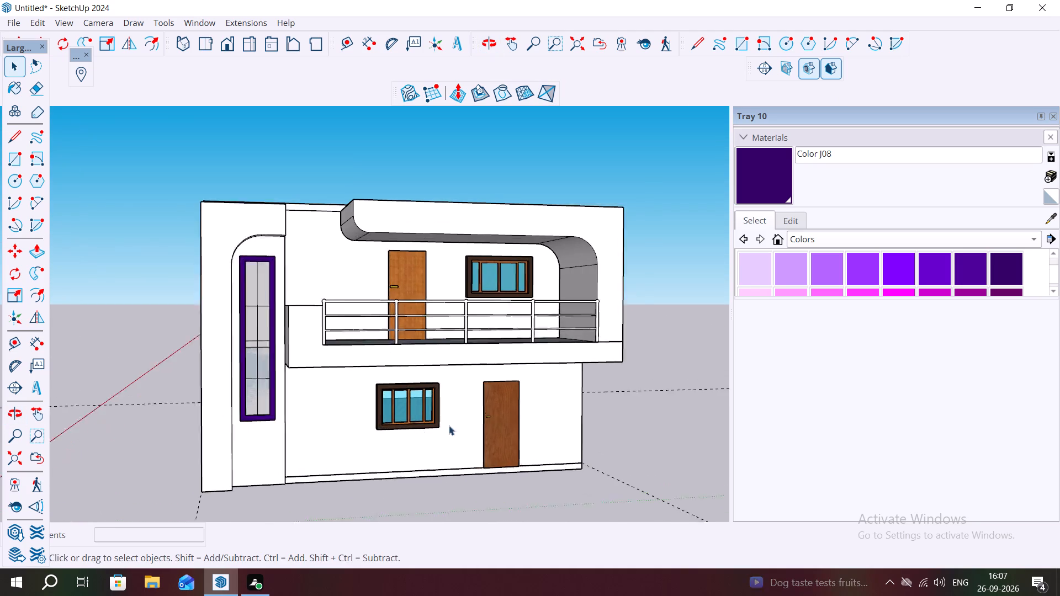
scroll(449, 425, up, 1)
double_click(502, 391)
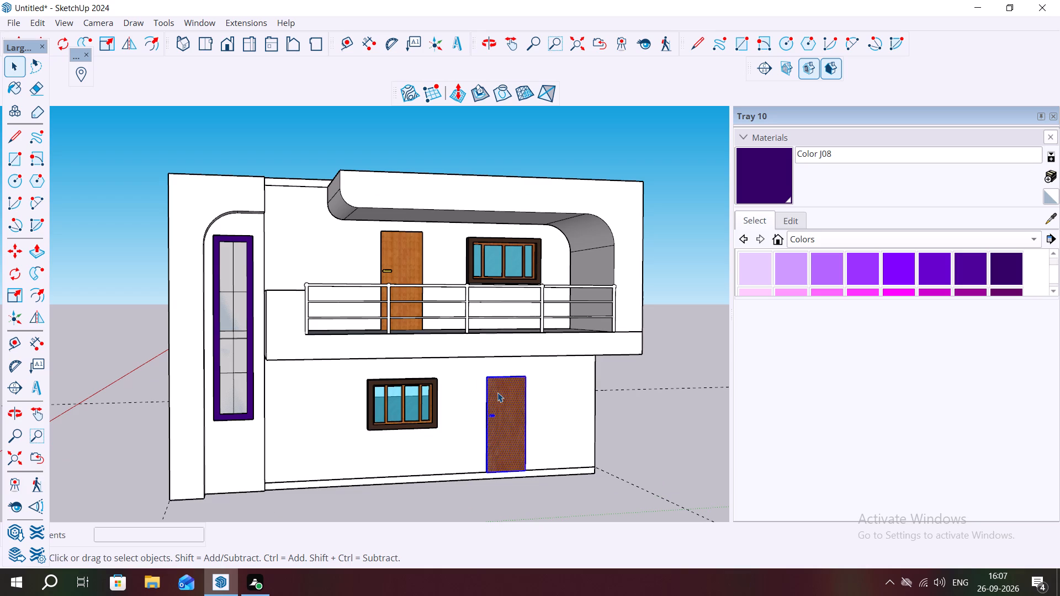
key(m)
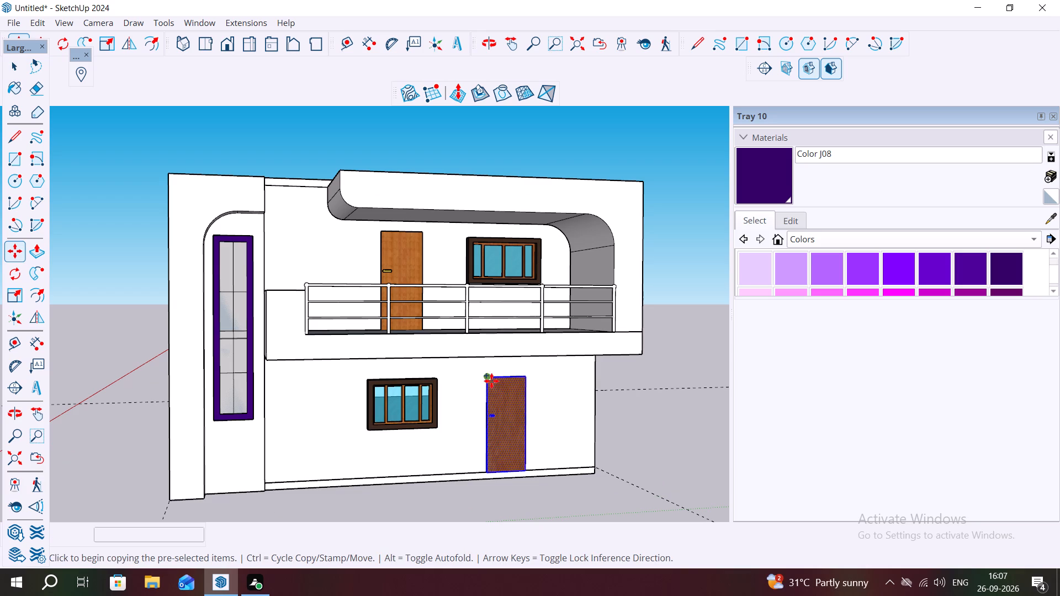
click(487, 377)
scroll(584, 401, down, 6)
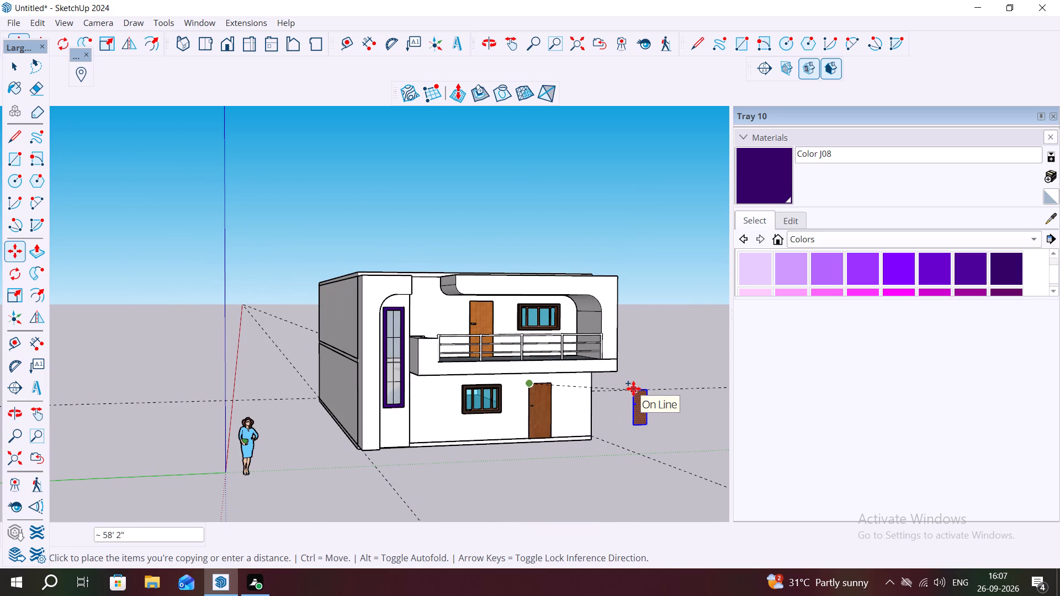
click(634, 389)
scroll(638, 400, up, 15)
click(471, 419)
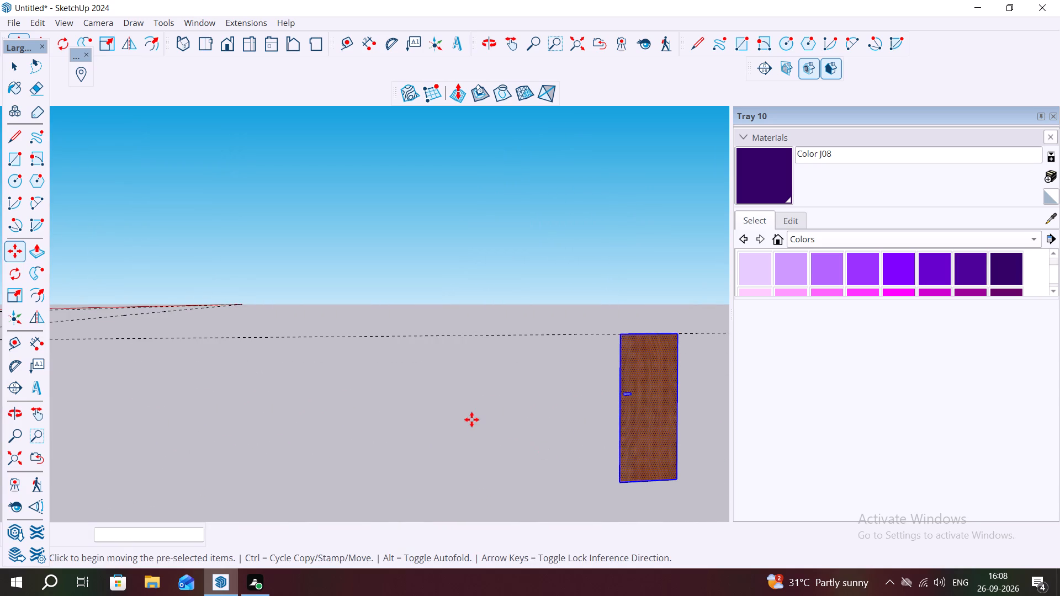
click(231, 290)
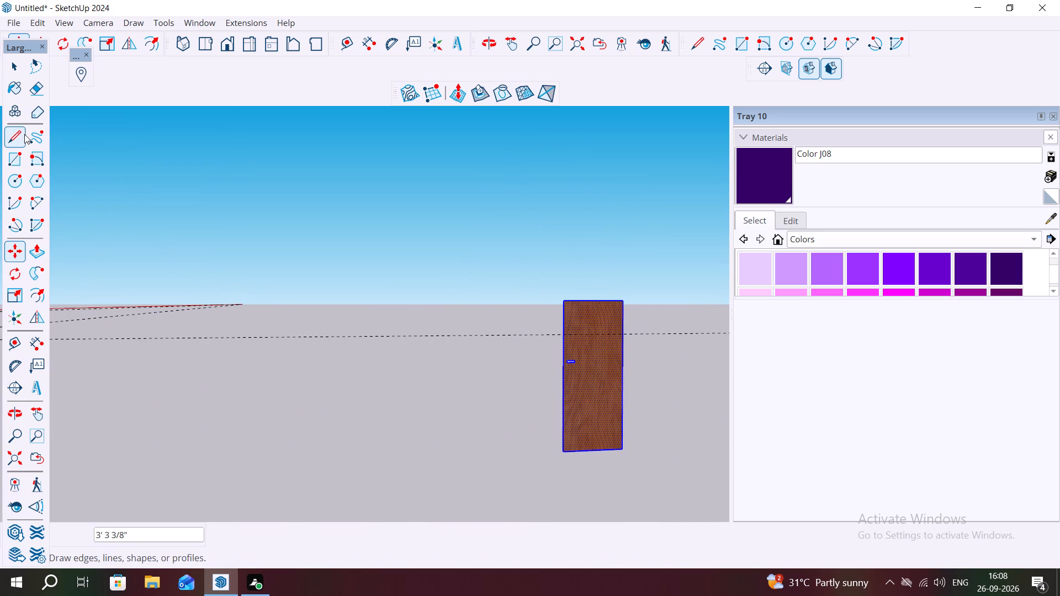
Draw a diagonal line about 2' 9 11/16" long across the copied door's top handle-side corner.
click(18, 130)
scroll(389, 254, down, 2)
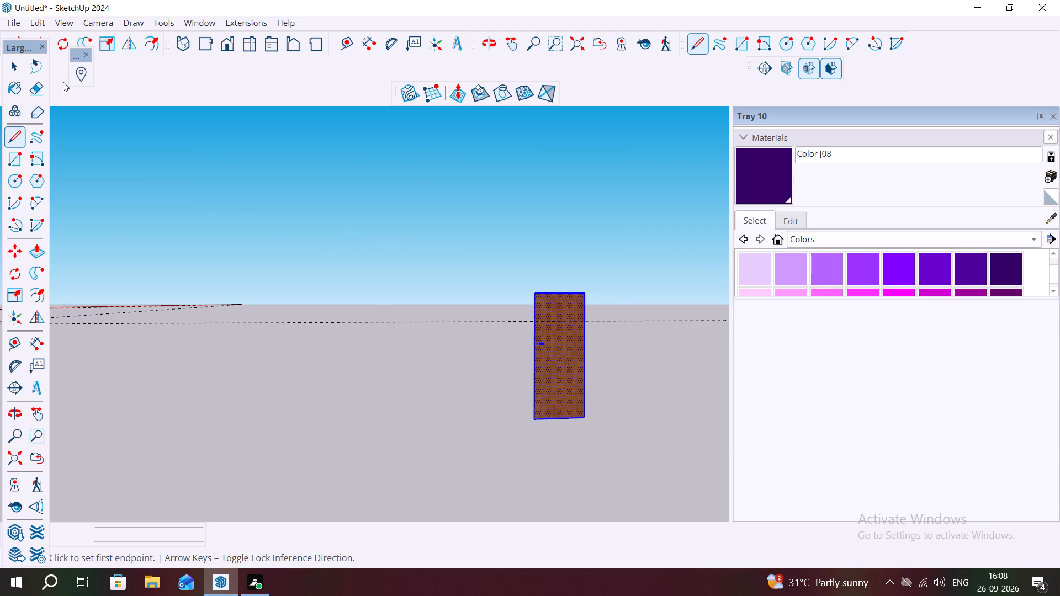
click(15, 71)
click(190, 360)
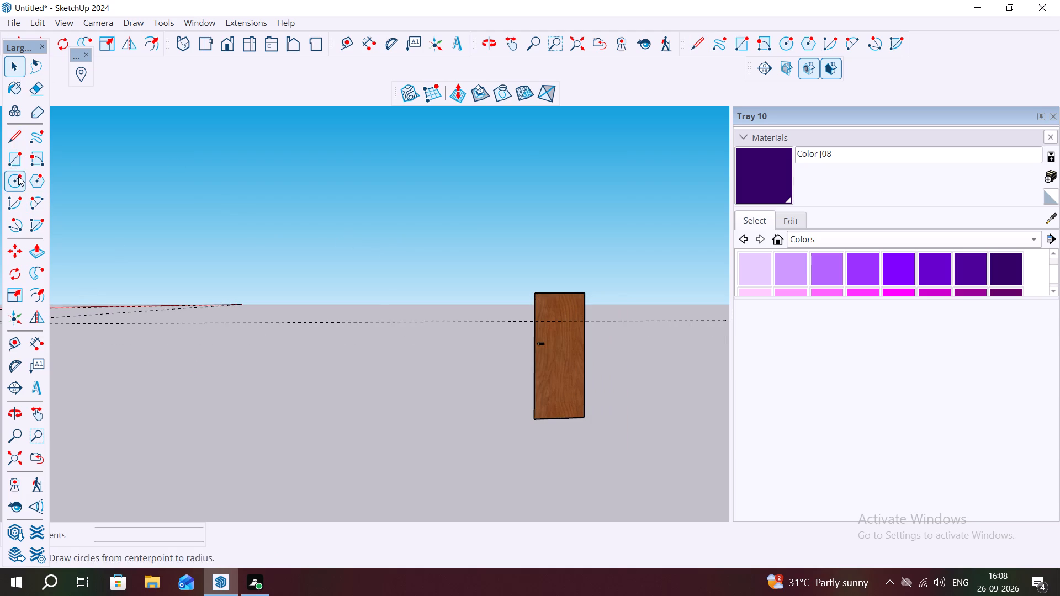
click(12, 135)
scroll(607, 303, up, 6)
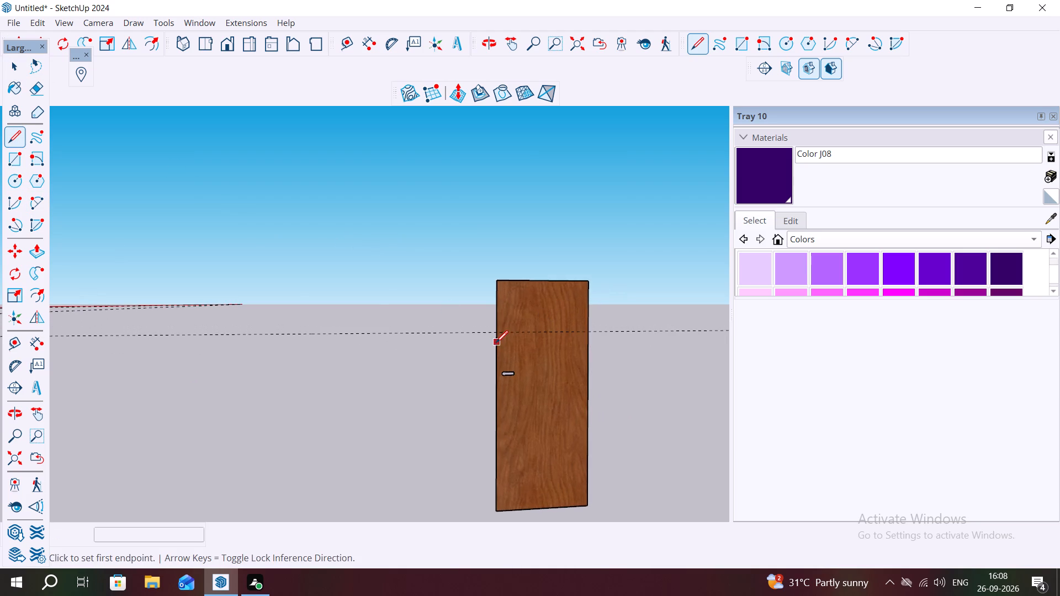
click(496, 346)
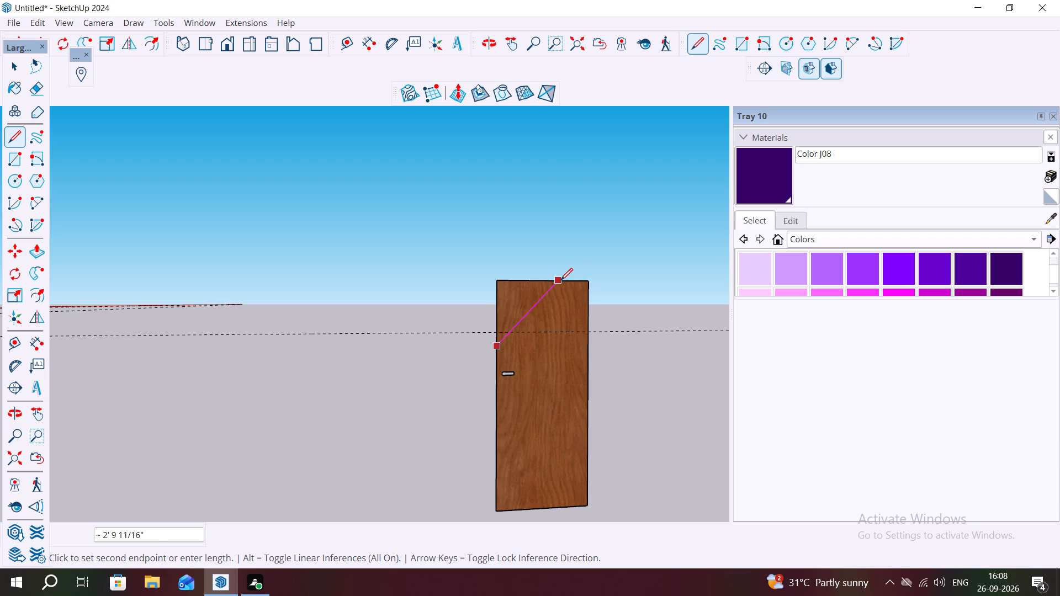
click(560, 280)
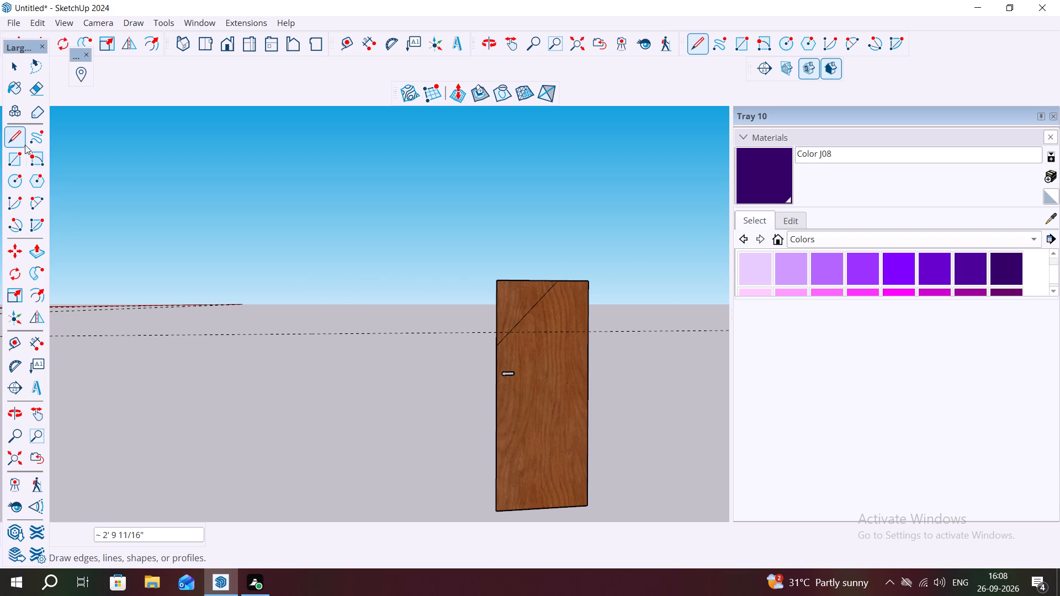
Draw two parallel diagonals about 4' 2 1/4" long across the copied door, rising from below the handle and from the bottom handle-side corner.
click(14, 131)
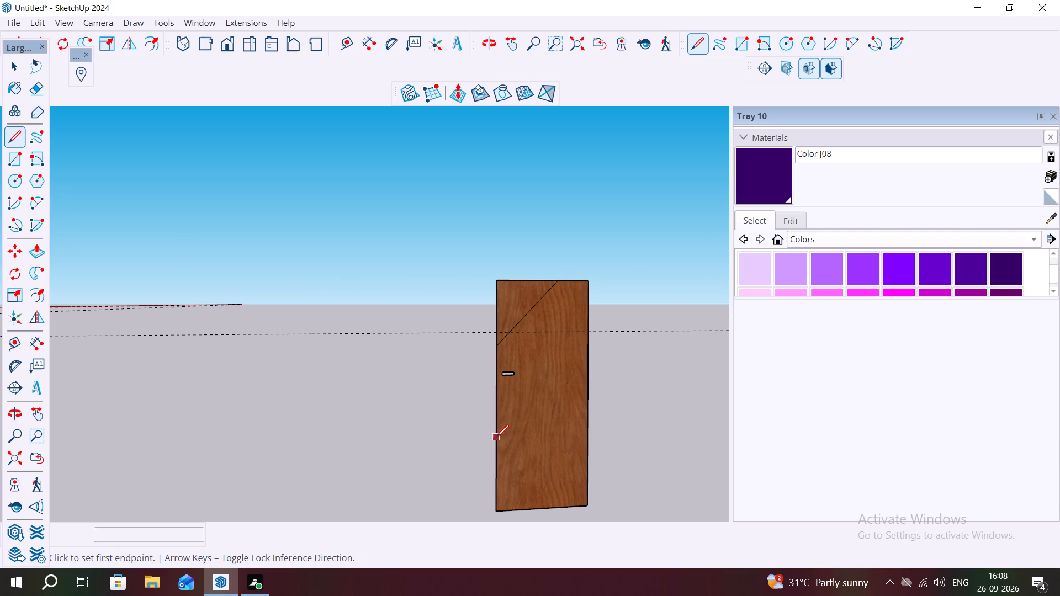
click(498, 437)
click(590, 334)
click(15, 137)
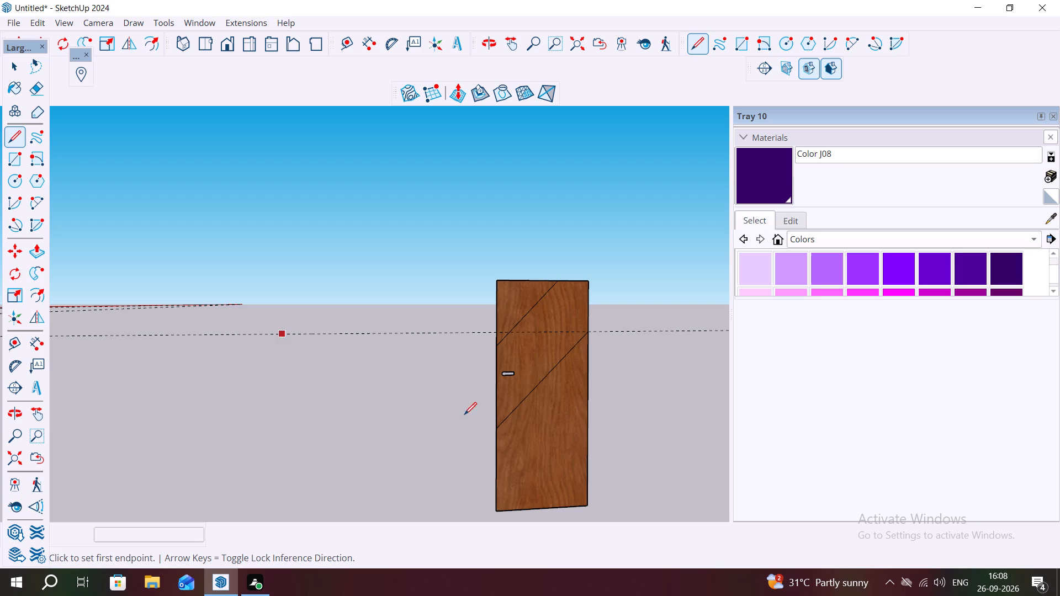
click(497, 511)
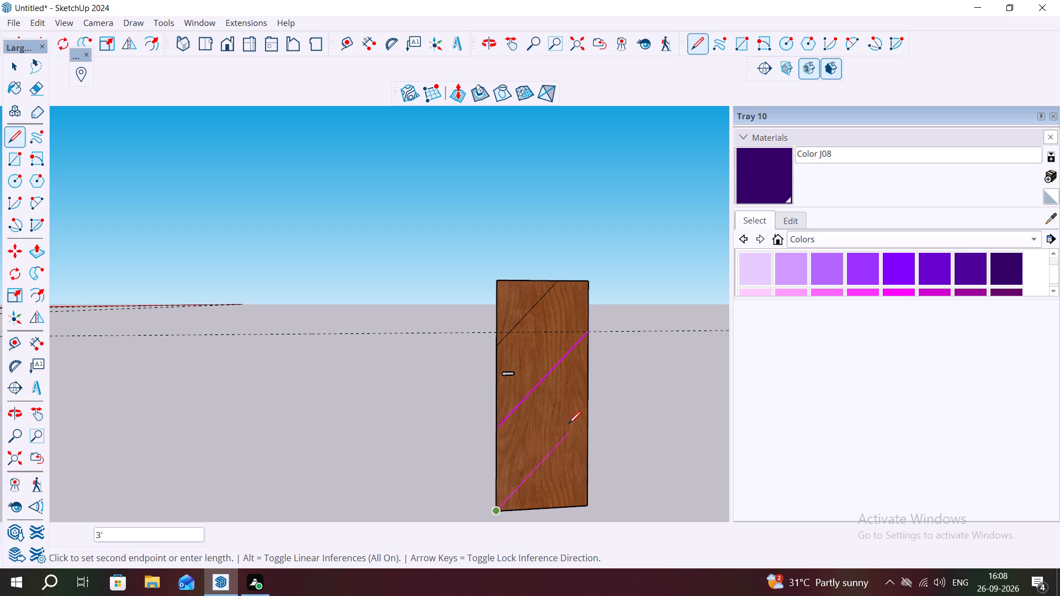
click(587, 417)
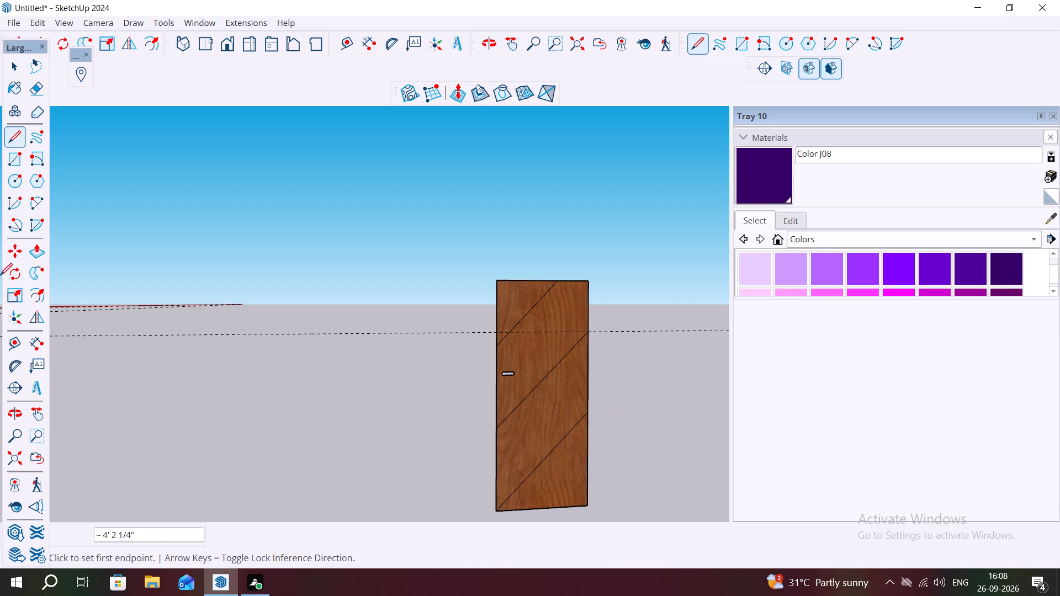
click(13, 134)
Offset the outlines of the copied door's four faces between the diagonals inward by about 2 3/16".
key(Escape)
key(space)
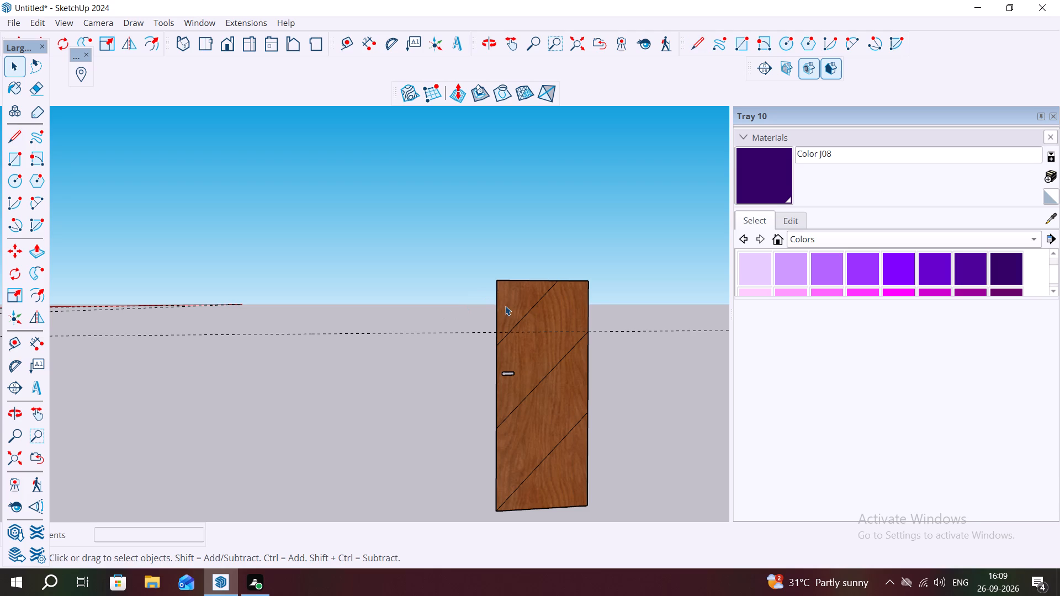
click(508, 306)
key(r)
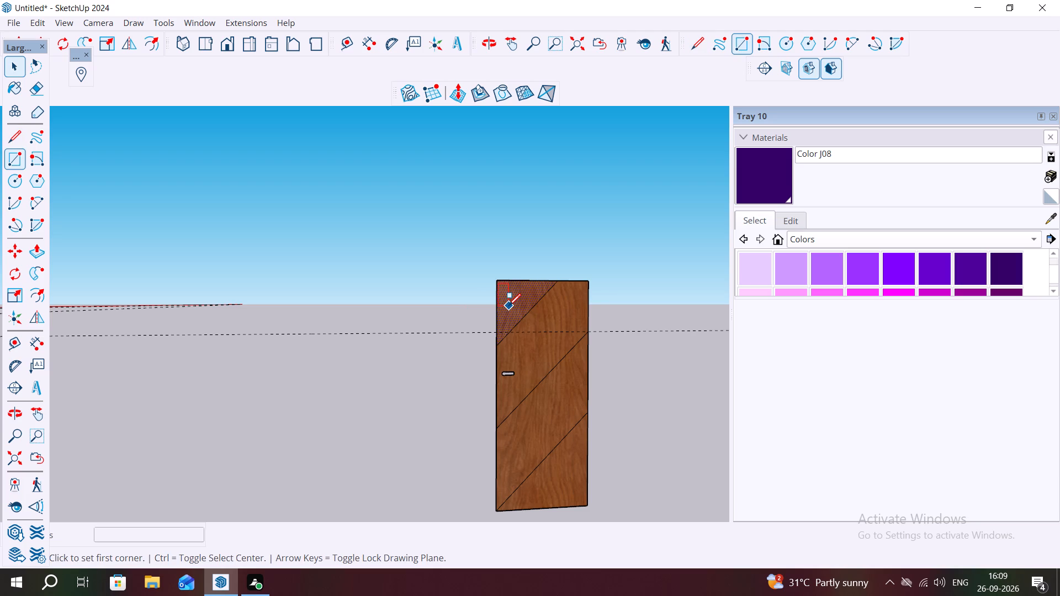
key(Escape)
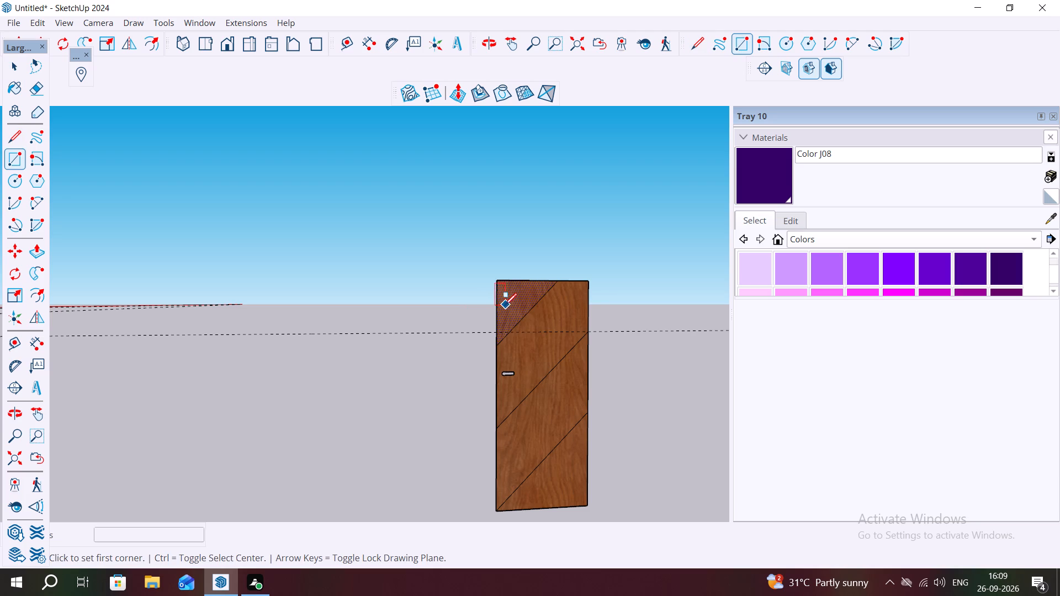
key(Escape)
key(f)
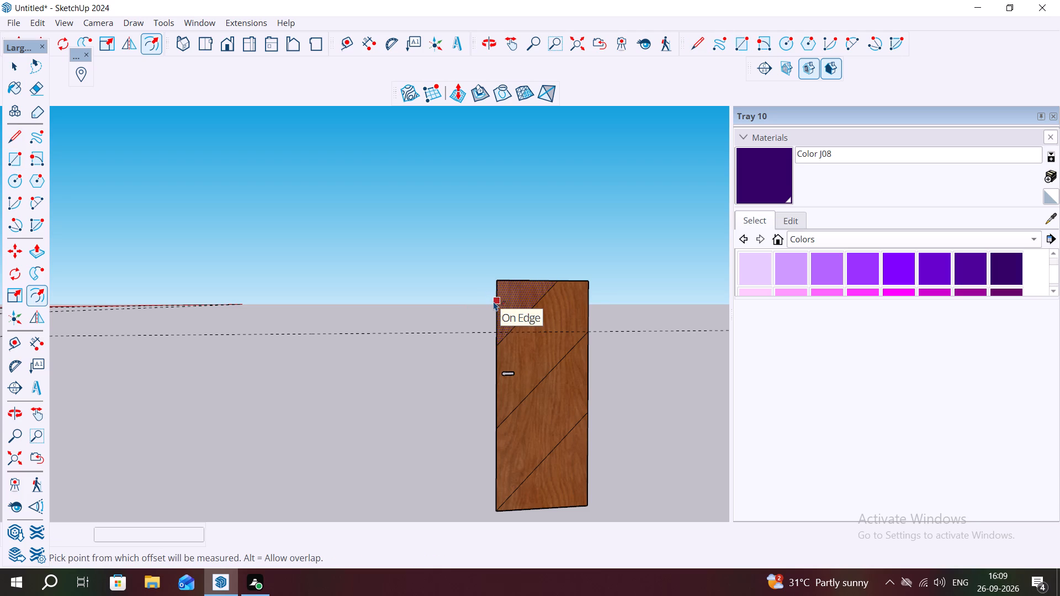
drag(494, 301, 502, 305)
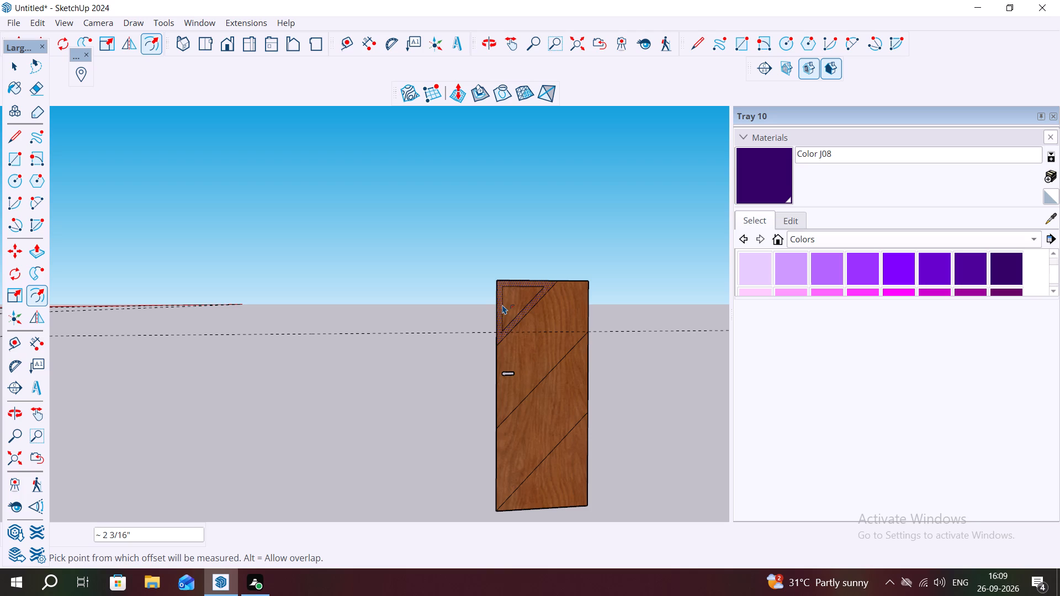
key(Escape)
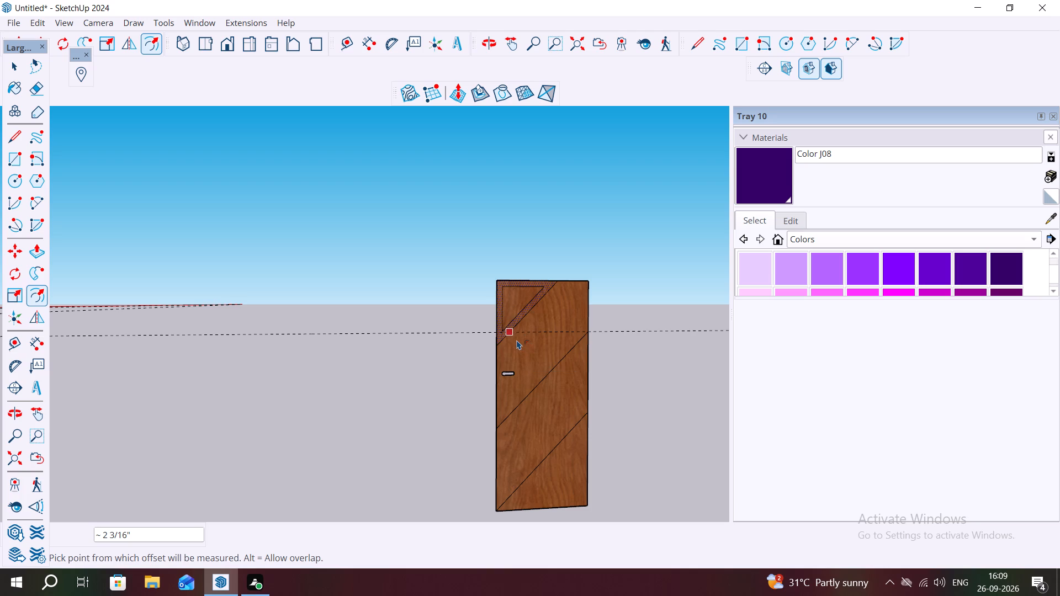
click(523, 343)
click(523, 343)
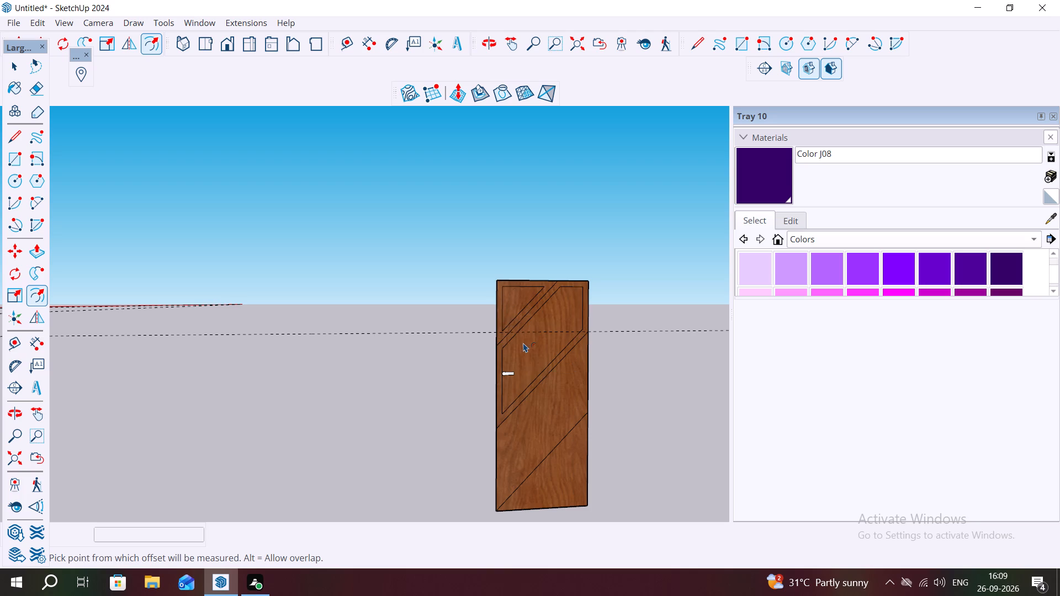
double_click(552, 403)
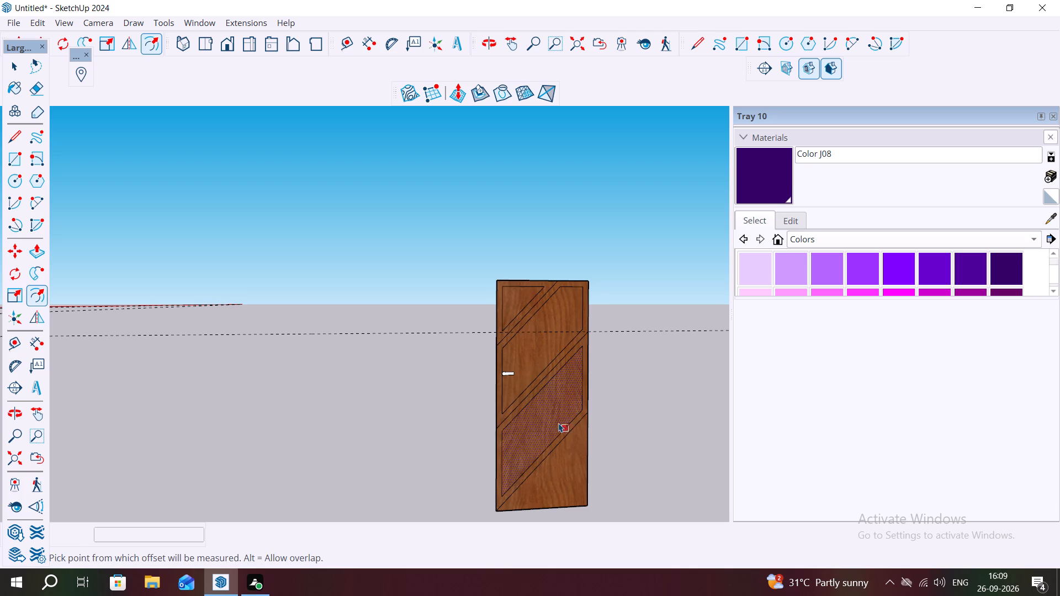
double_click(561, 451)
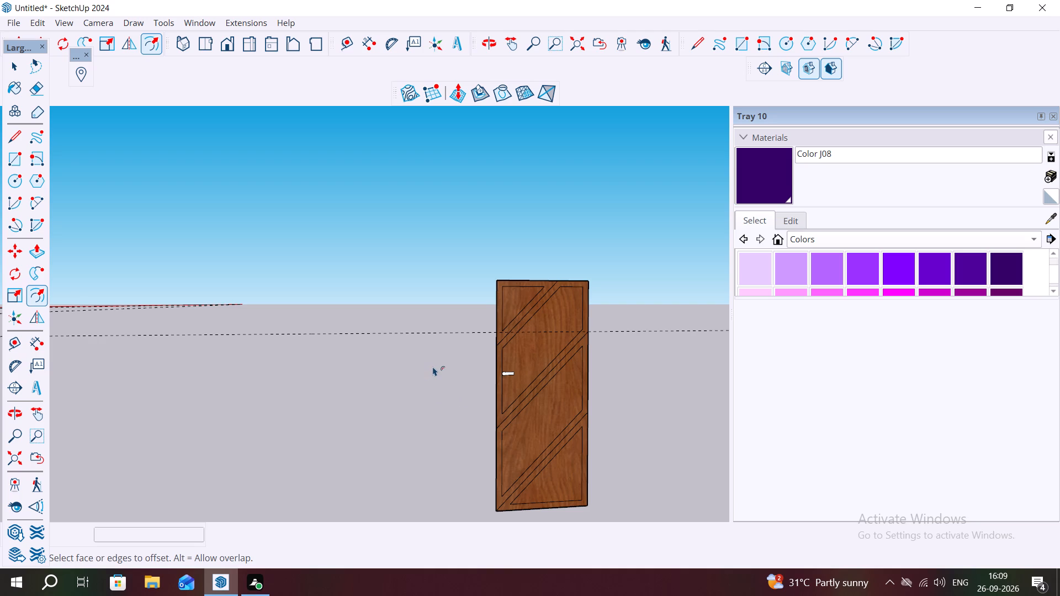
key(Escape)
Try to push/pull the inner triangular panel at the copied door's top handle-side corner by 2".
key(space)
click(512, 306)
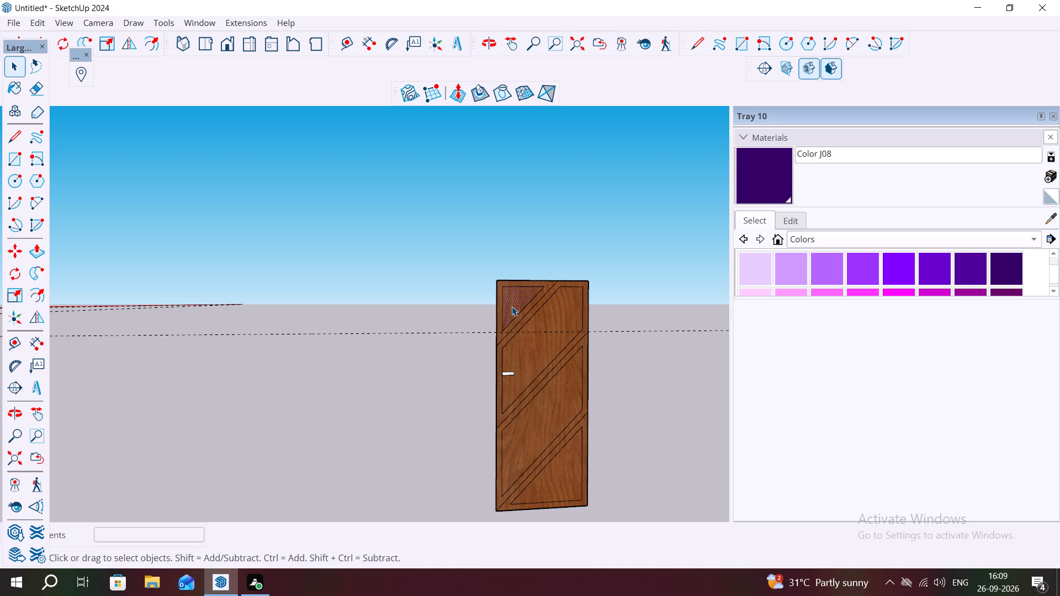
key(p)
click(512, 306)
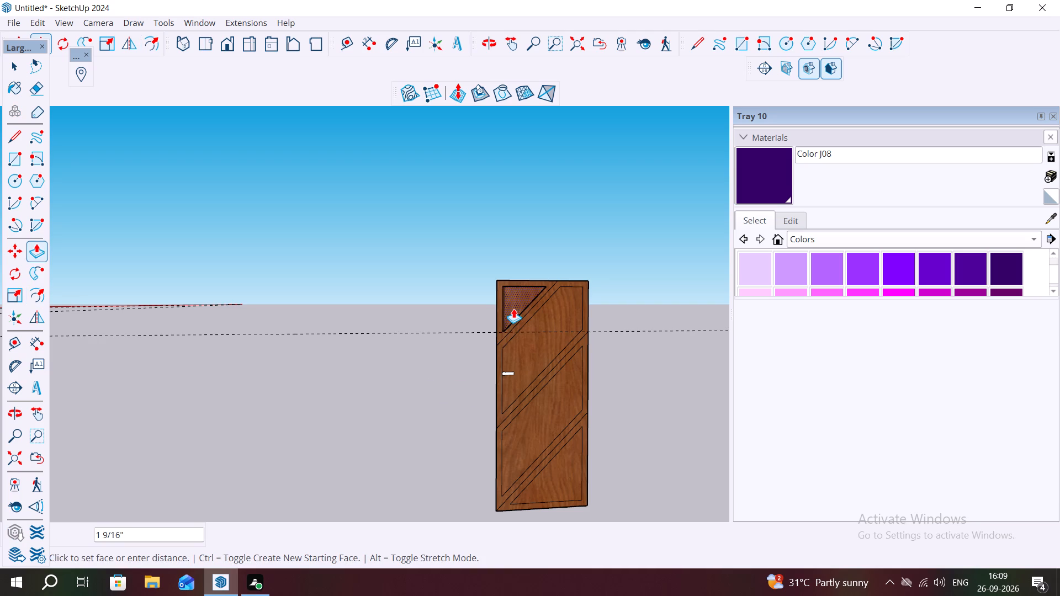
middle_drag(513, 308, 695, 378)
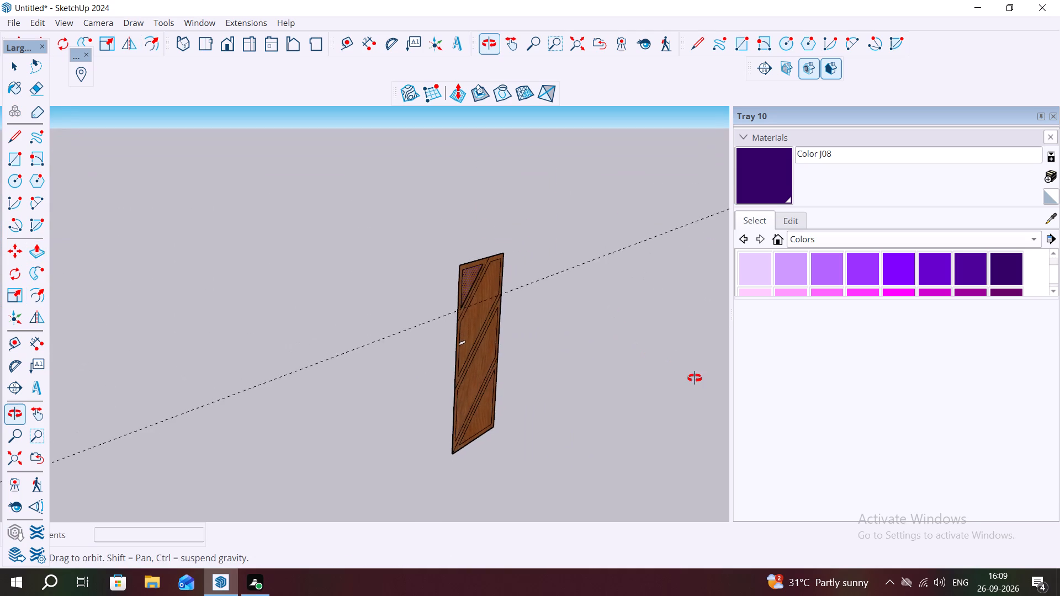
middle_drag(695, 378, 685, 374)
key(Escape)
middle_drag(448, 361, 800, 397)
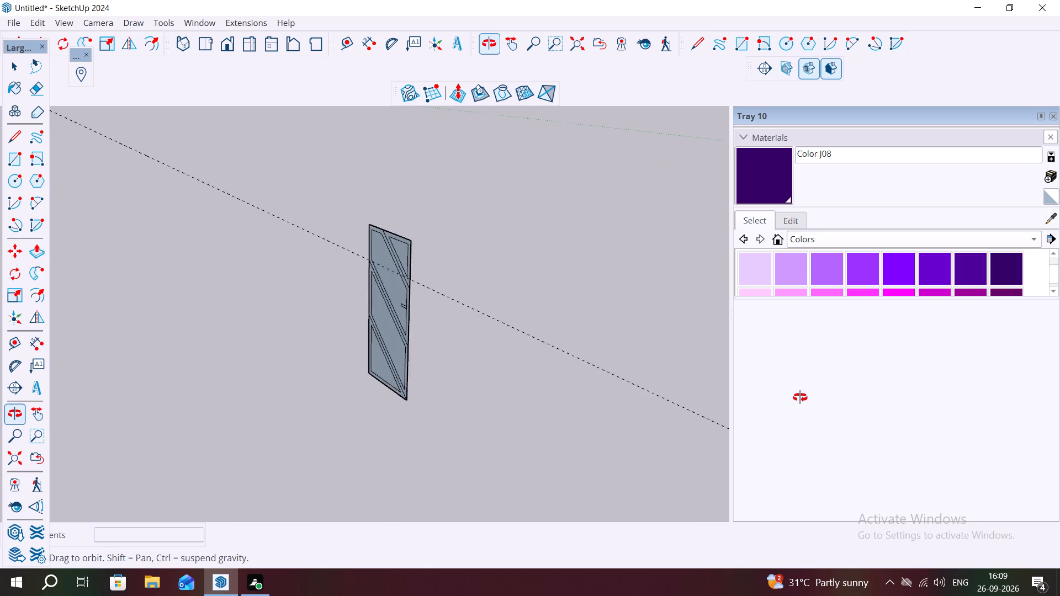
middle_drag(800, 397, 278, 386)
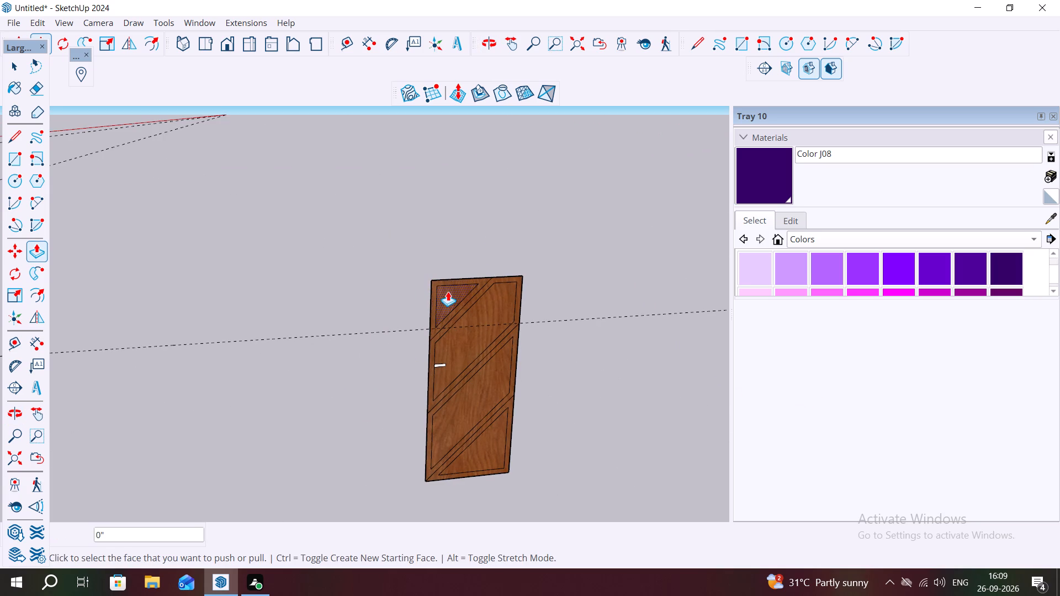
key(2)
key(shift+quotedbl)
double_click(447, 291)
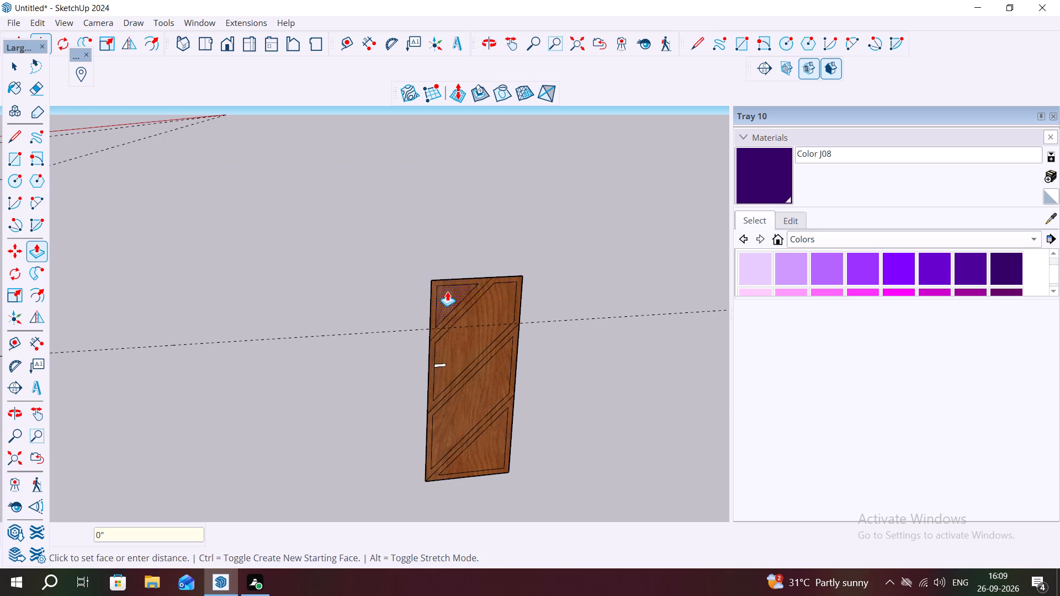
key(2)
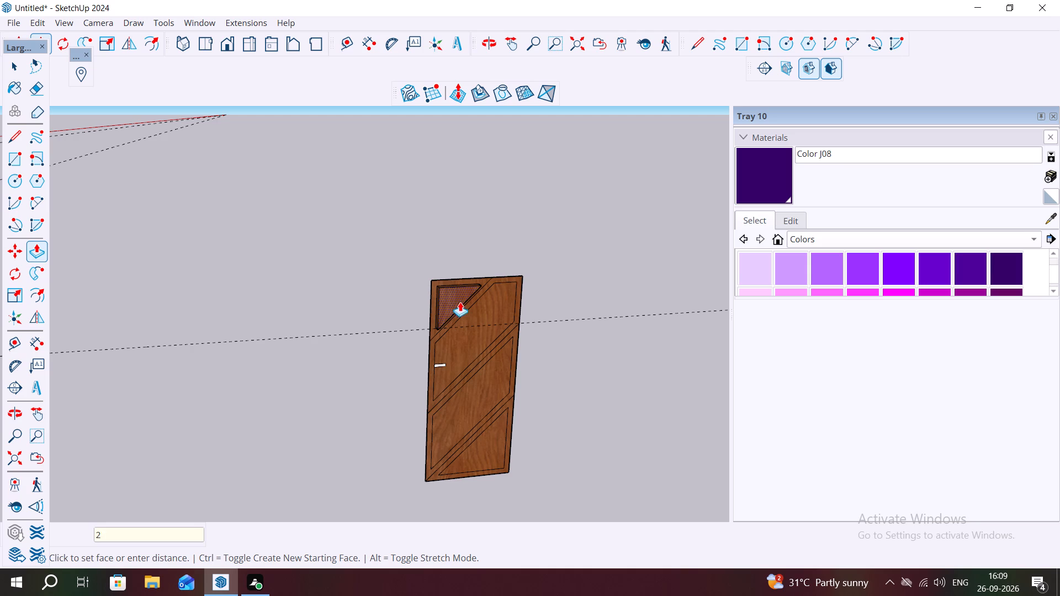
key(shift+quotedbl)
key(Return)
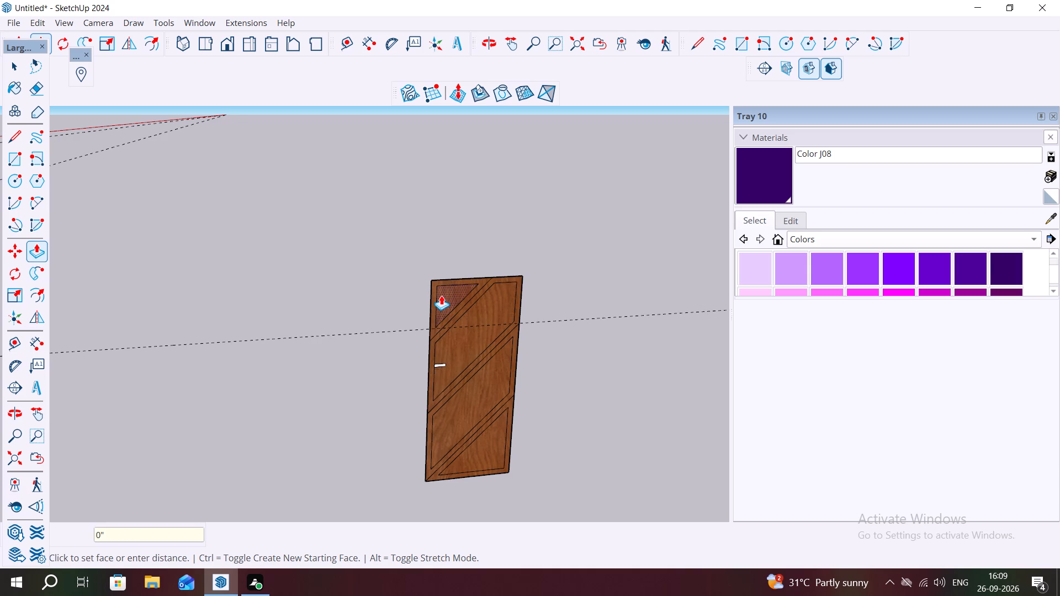
Push/pull the door's top triangular inner panel by 1" and repeat the same distance on the other three inner panels.
key(1)
drag(441, 295, 452, 302)
key(1)
key(shift+quotedbl)
key(Return)
double_click(468, 326)
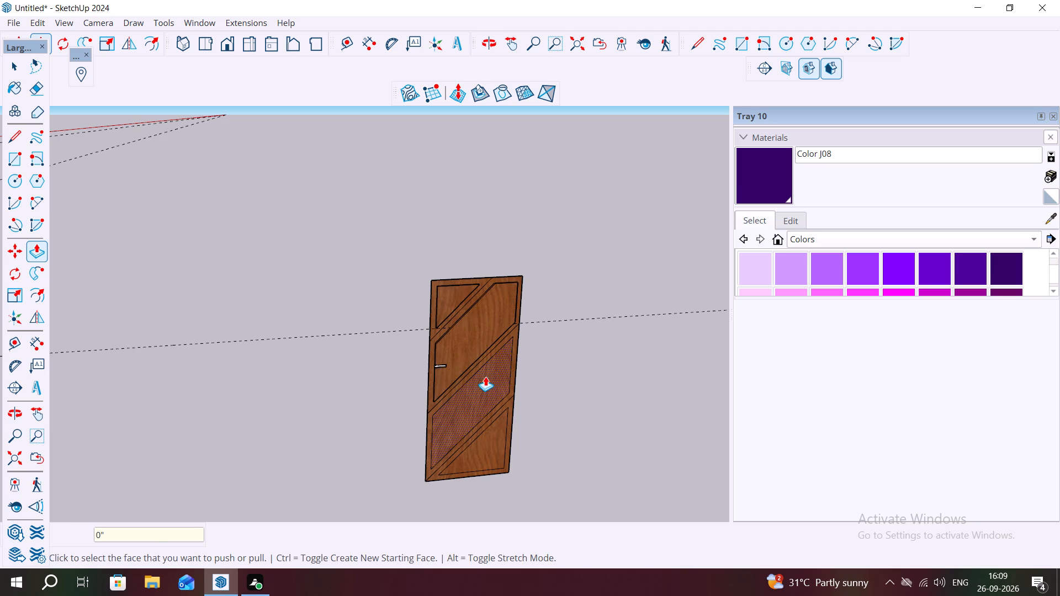
double_click(485, 376)
double_click(494, 433)
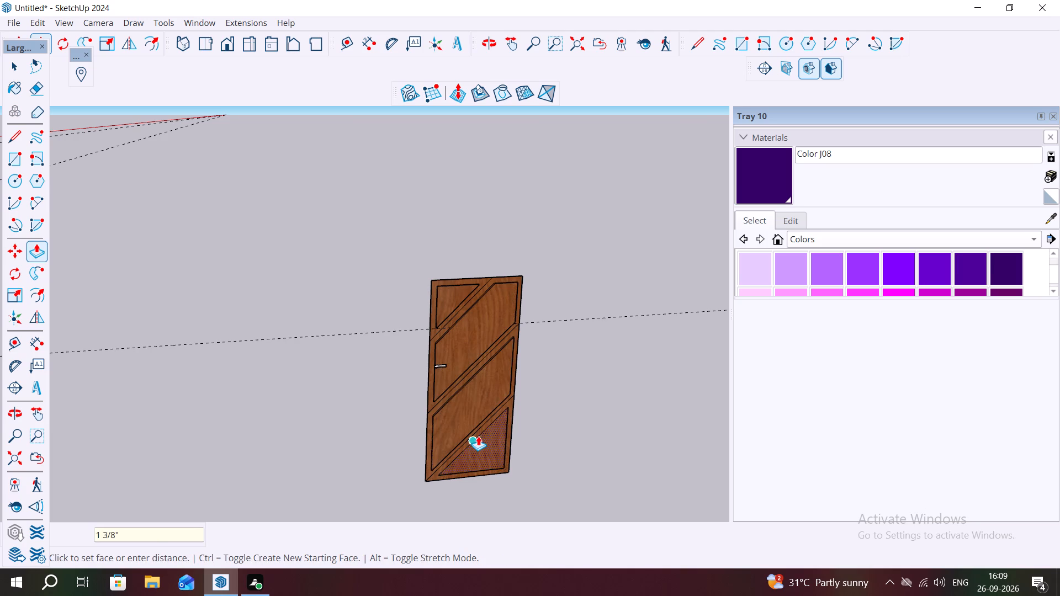
scroll(478, 435, up, 7)
key(Escape)
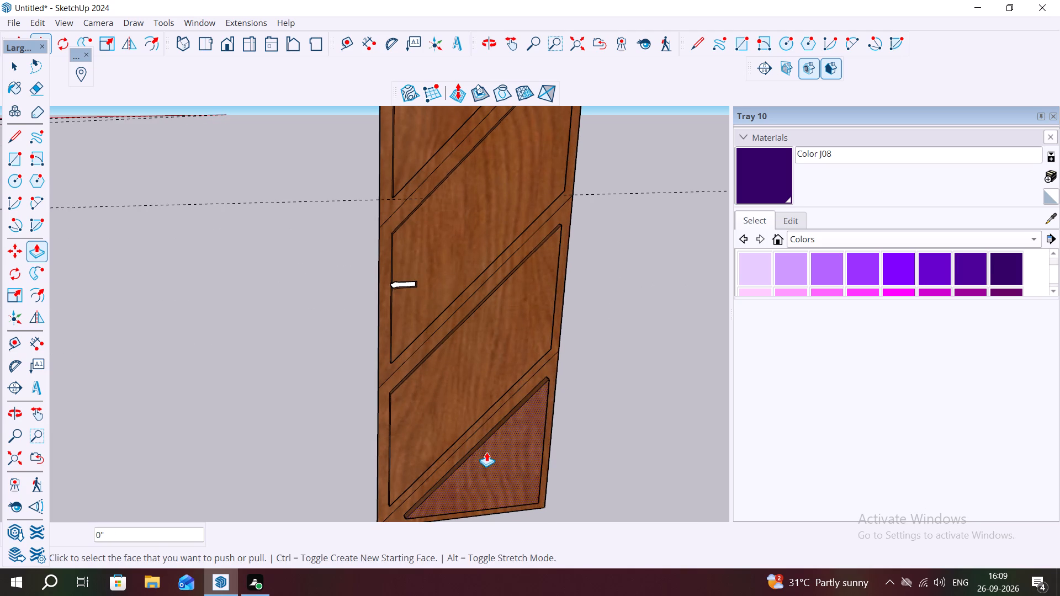
Delete the three original diagonal lines running between the offset panels on the copied door.
key(space)
middle_drag(460, 434, 411, 355)
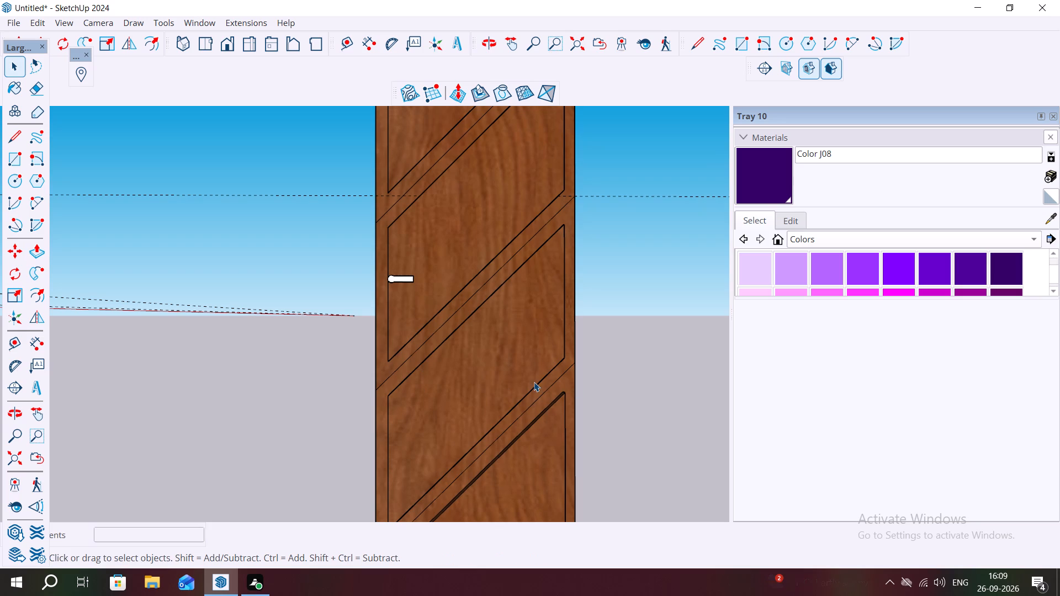
key(Escape)
click(539, 398)
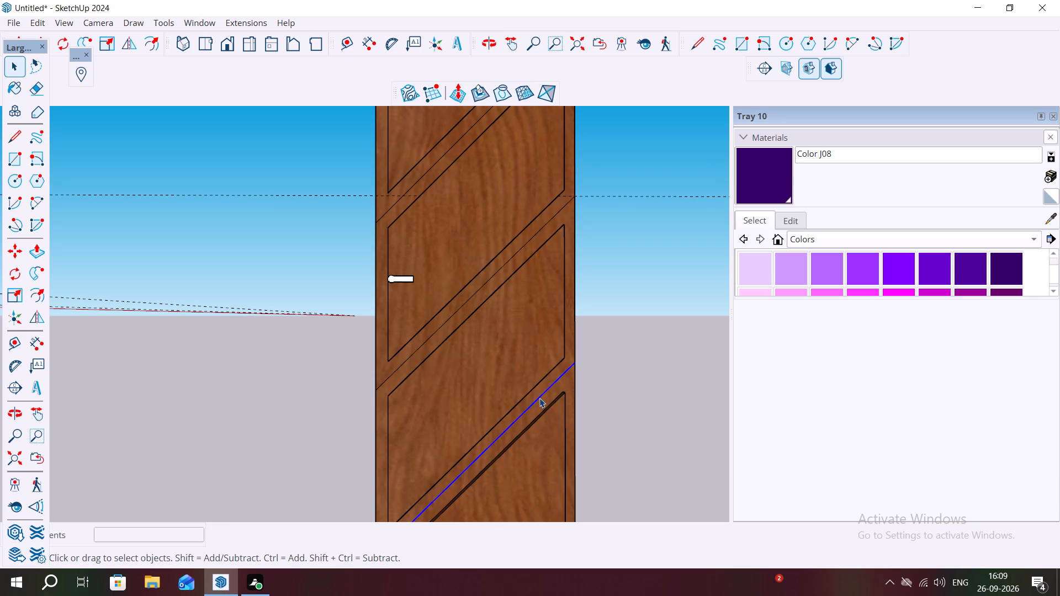
key(Delete)
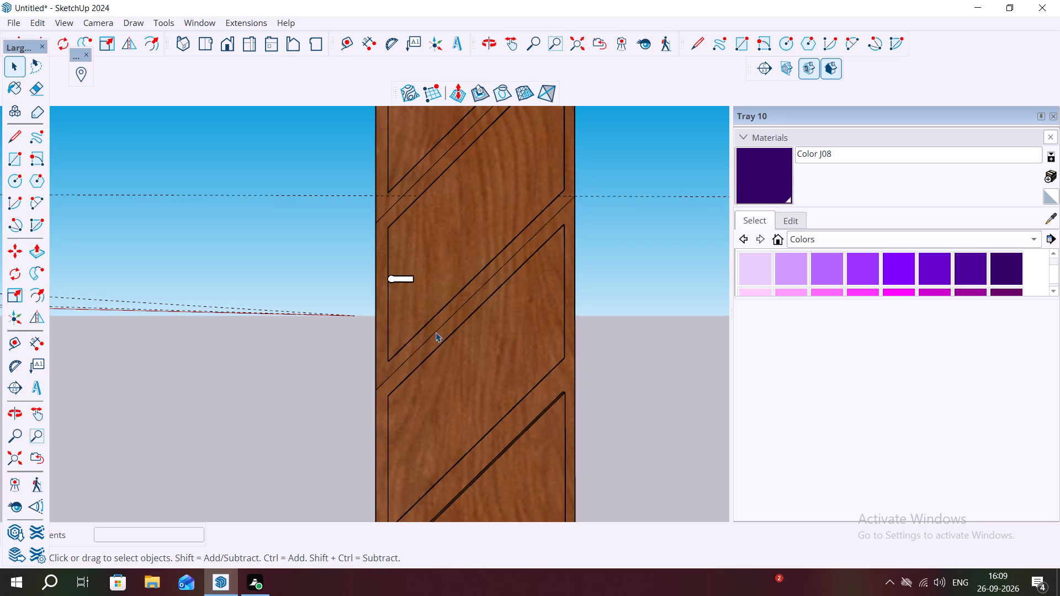
click(436, 332)
key(Delete)
scroll(430, 329, down, 5)
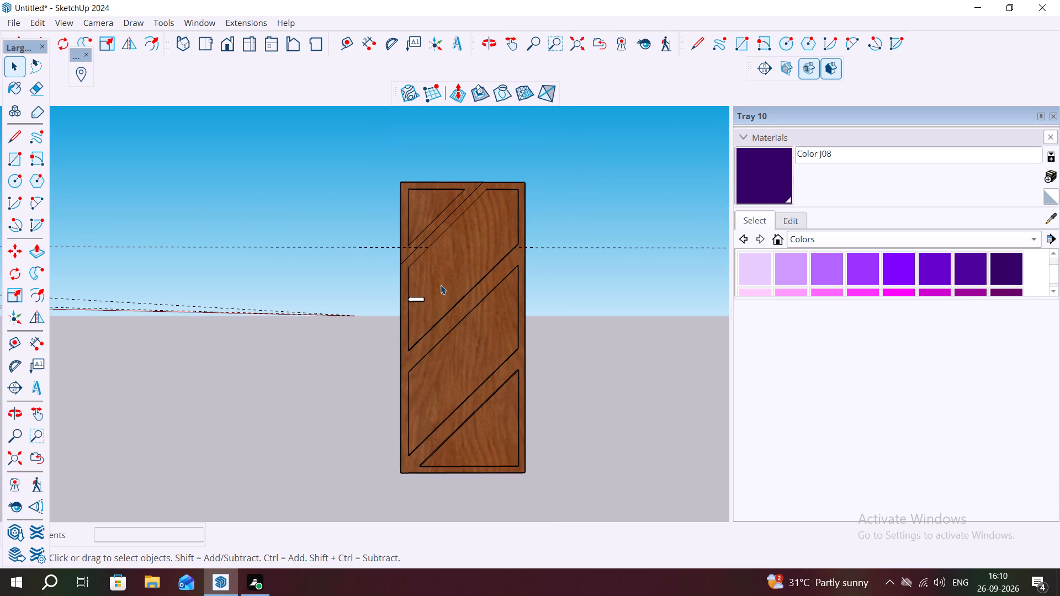
click(427, 236)
key(Delete)
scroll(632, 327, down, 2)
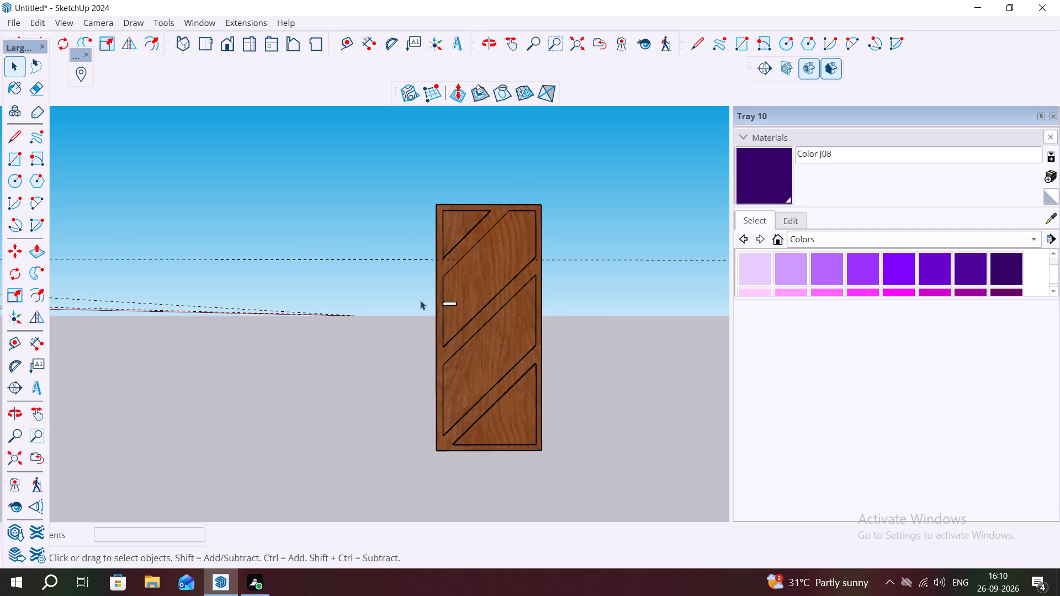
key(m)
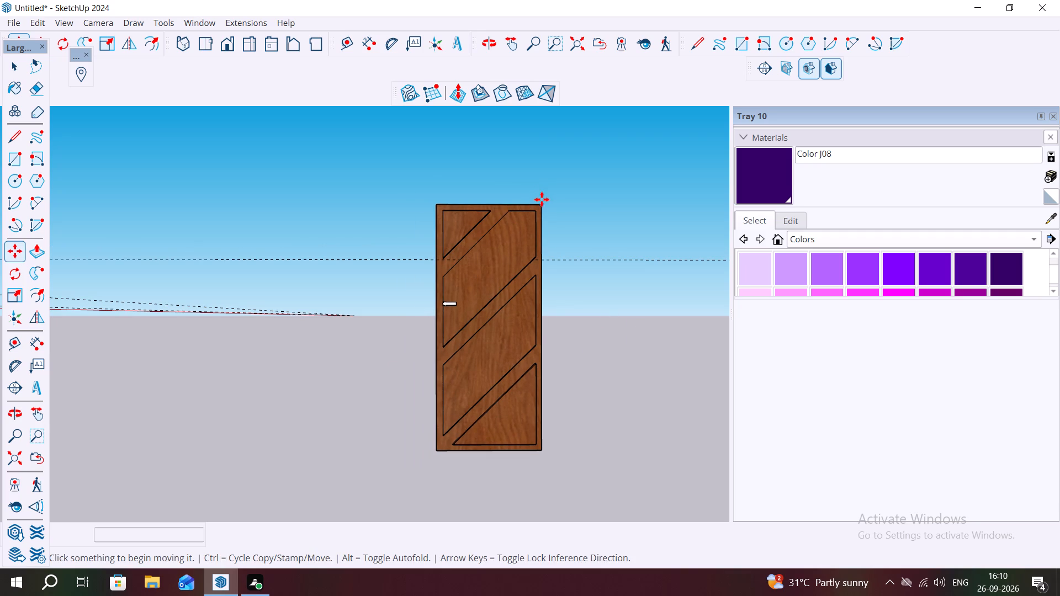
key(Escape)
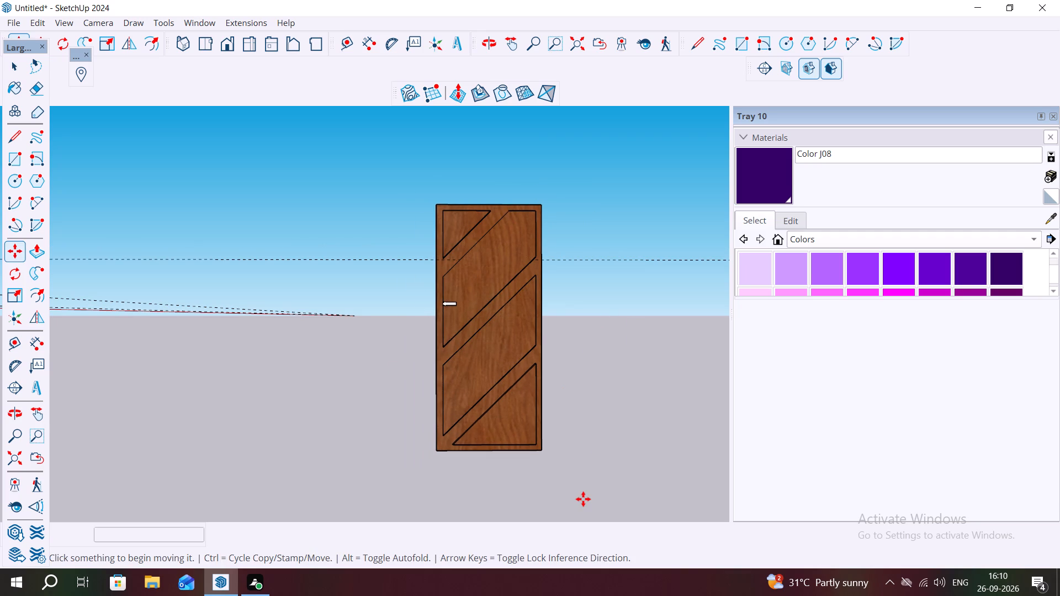
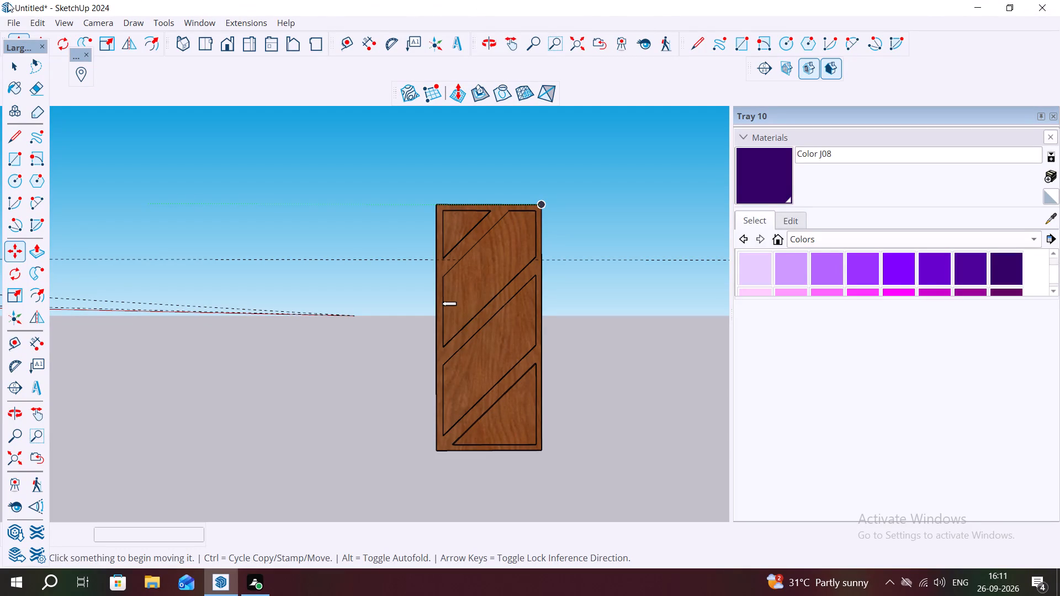
Examine the whole house facade with its balcony railing from the front, above and below.
scroll(406, 276, down, 5)
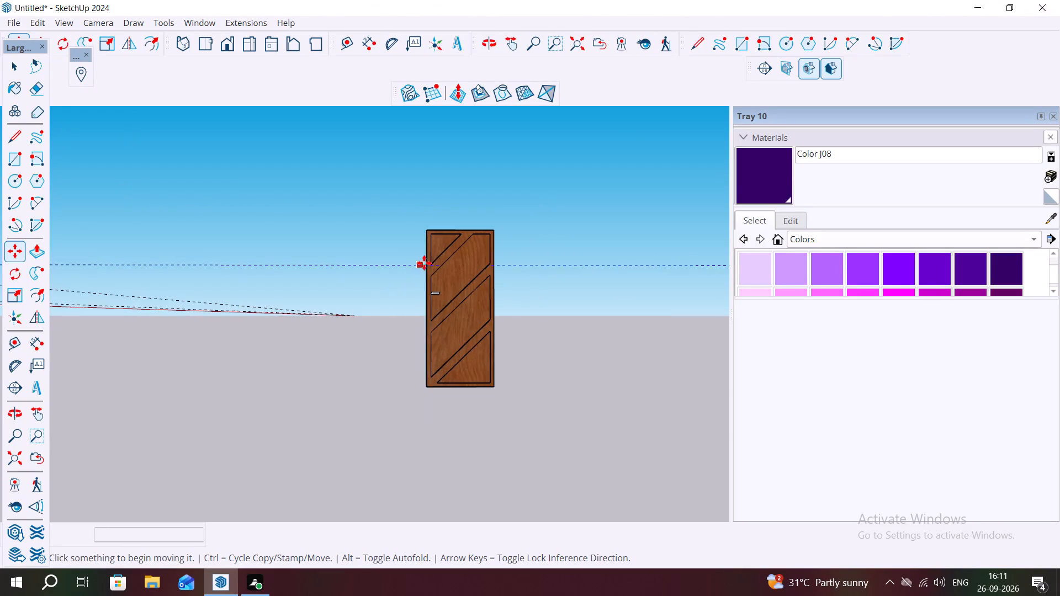
scroll(424, 263, down, 10)
scroll(430, 263, up, 1)
scroll(430, 263, down, 6)
scroll(432, 259, up, 1)
scroll(432, 259, down, 7)
scroll(434, 257, up, 1)
scroll(434, 257, down, 11)
scroll(435, 253, up, 1)
scroll(435, 253, down, 3)
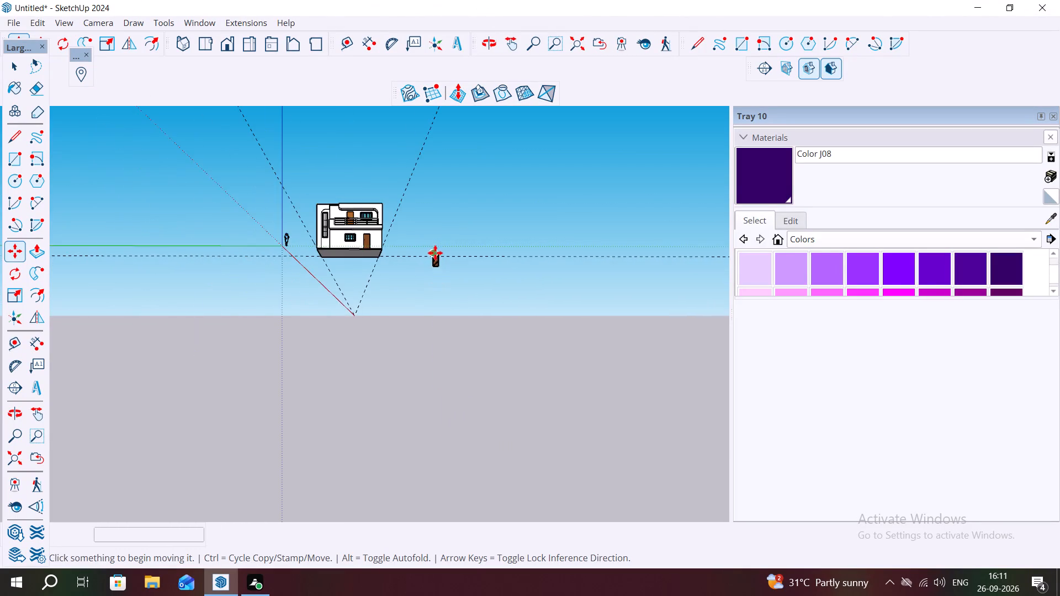
middle_drag(436, 249, 382, 348)
scroll(229, 139, down, 1)
scroll(229, 139, up, 5)
scroll(226, 183, up, 6)
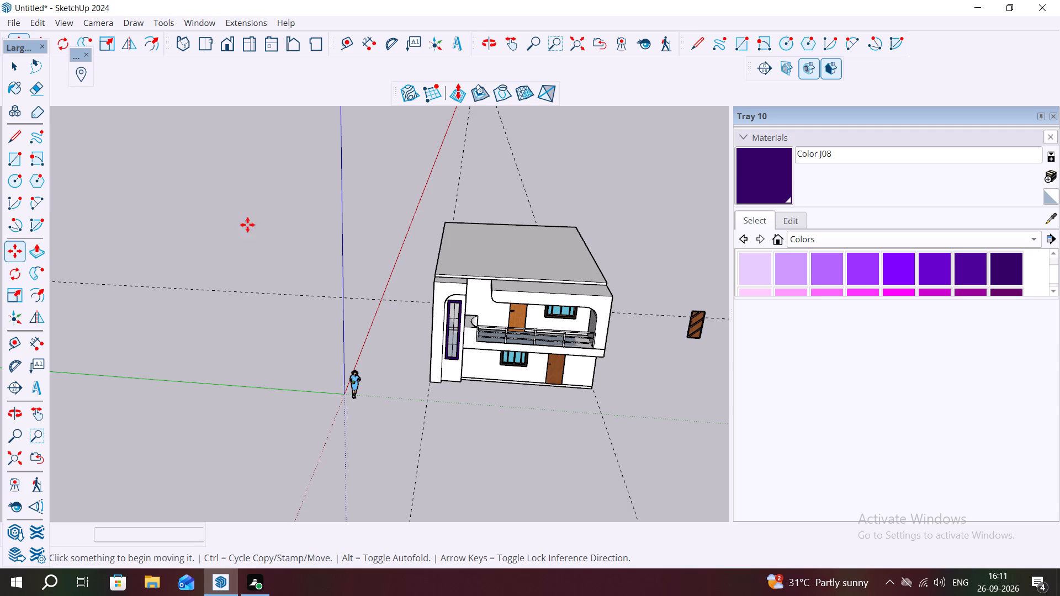
scroll(550, 563, up, 8)
scroll(535, 286, up, 1)
middle_drag(528, 242, 504, 101)
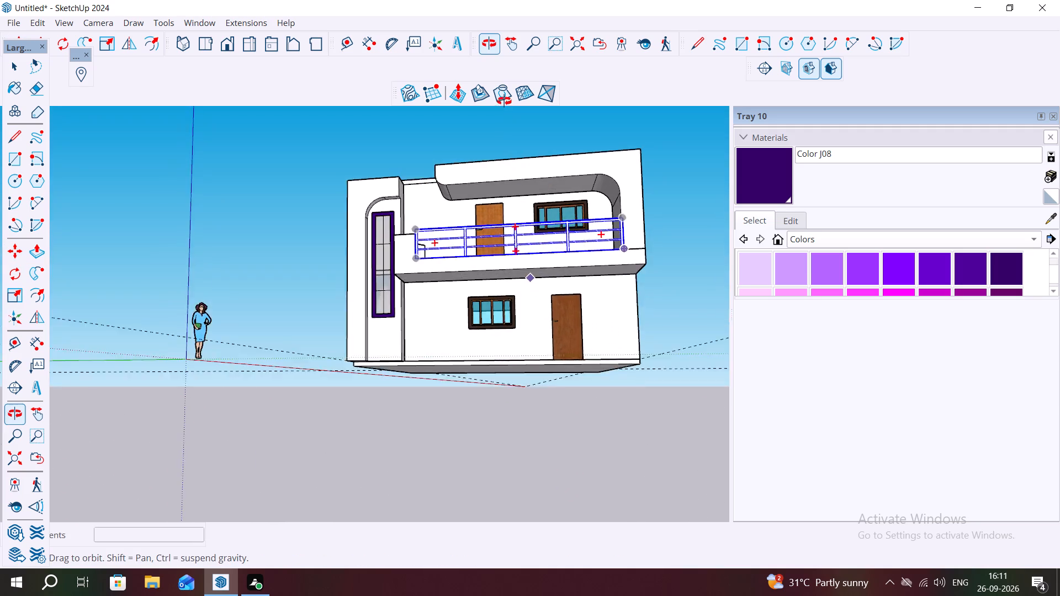
middle_drag(504, 101, 533, 324)
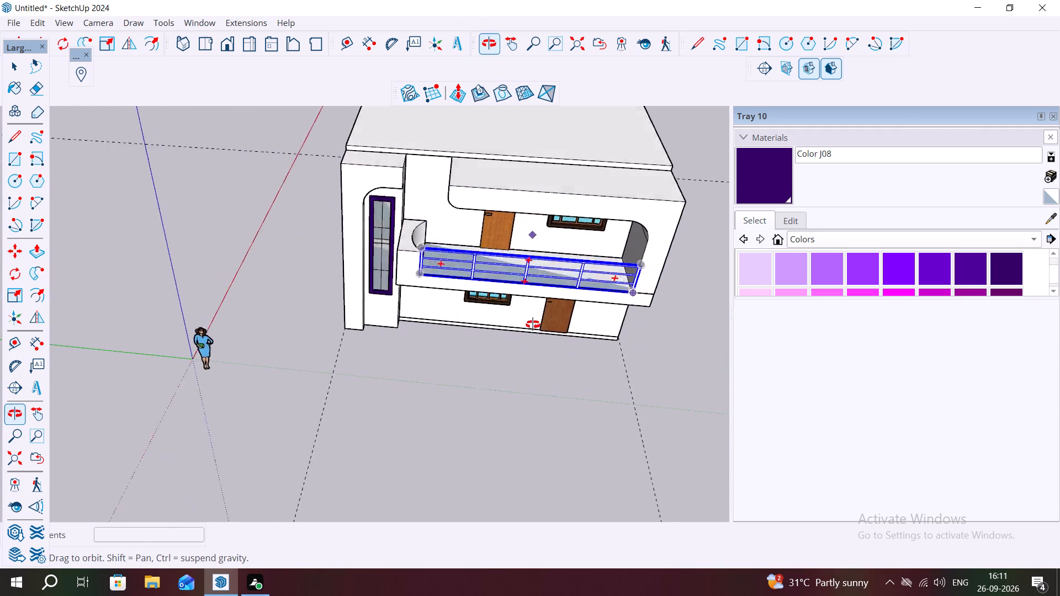
middle_drag(533, 324, 489, 3)
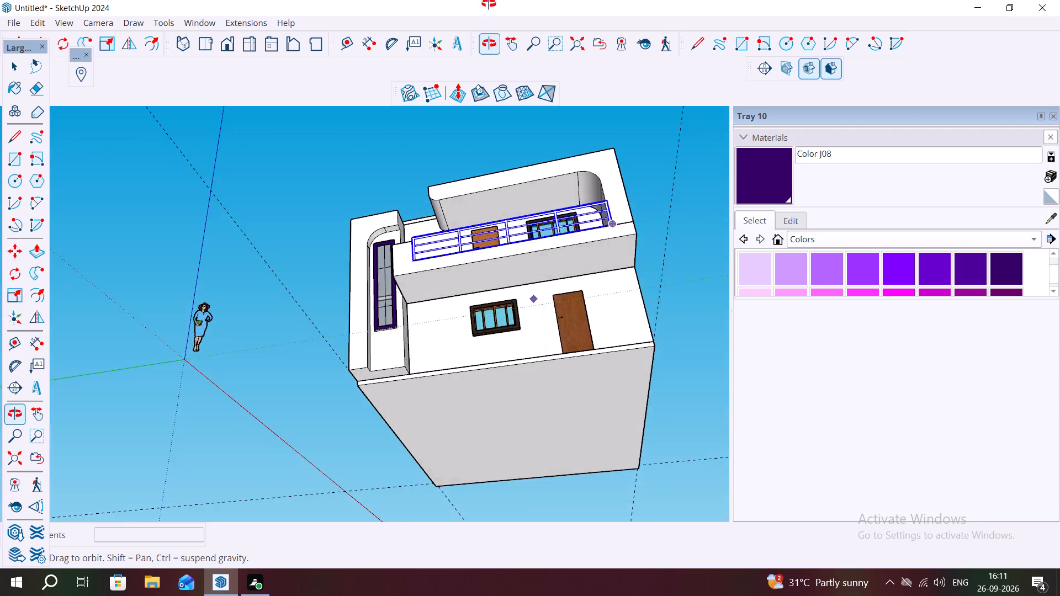
middle_drag(489, 3, 549, 289)
scroll(549, 288, up, 7)
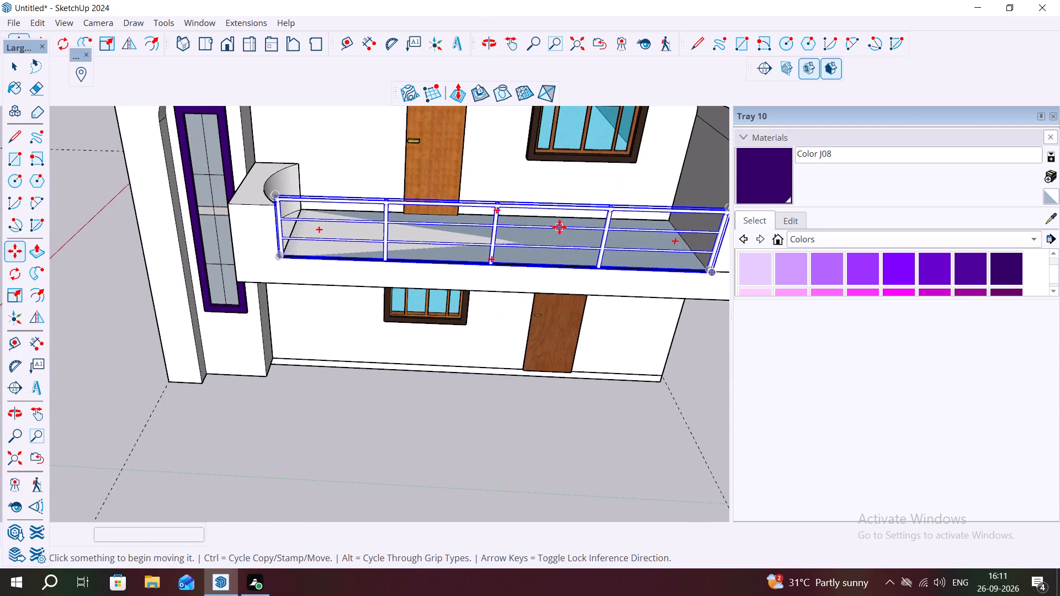
scroll(560, 224, up, 6)
scroll(561, 220, down, 17)
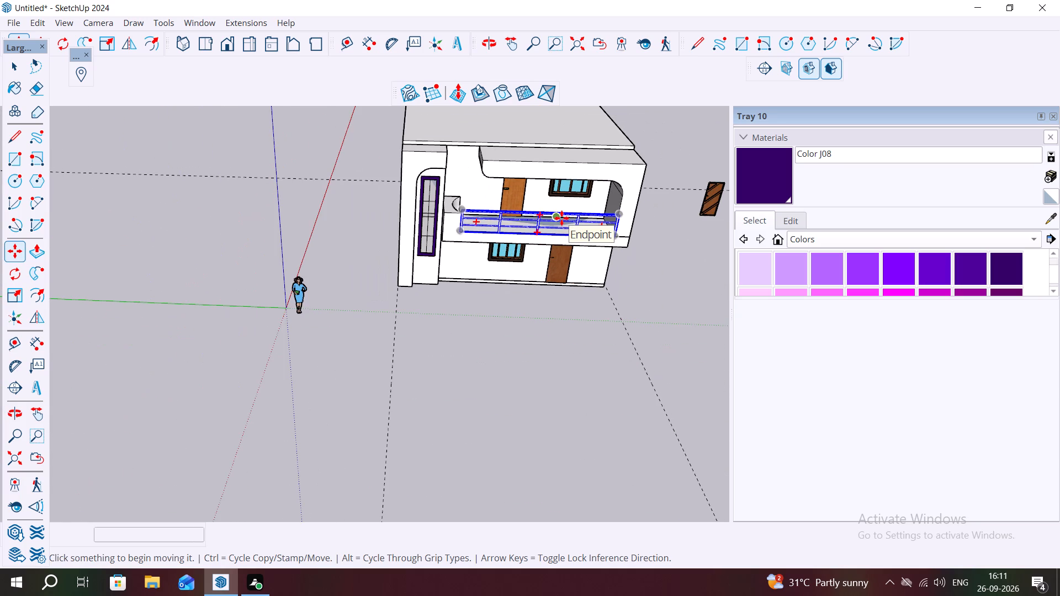
scroll(561, 218, up, 1)
scroll(572, 353, down, 3)
scroll(574, 366, up, 5)
scroll(581, 301, down, 7)
scroll(582, 287, up, 7)
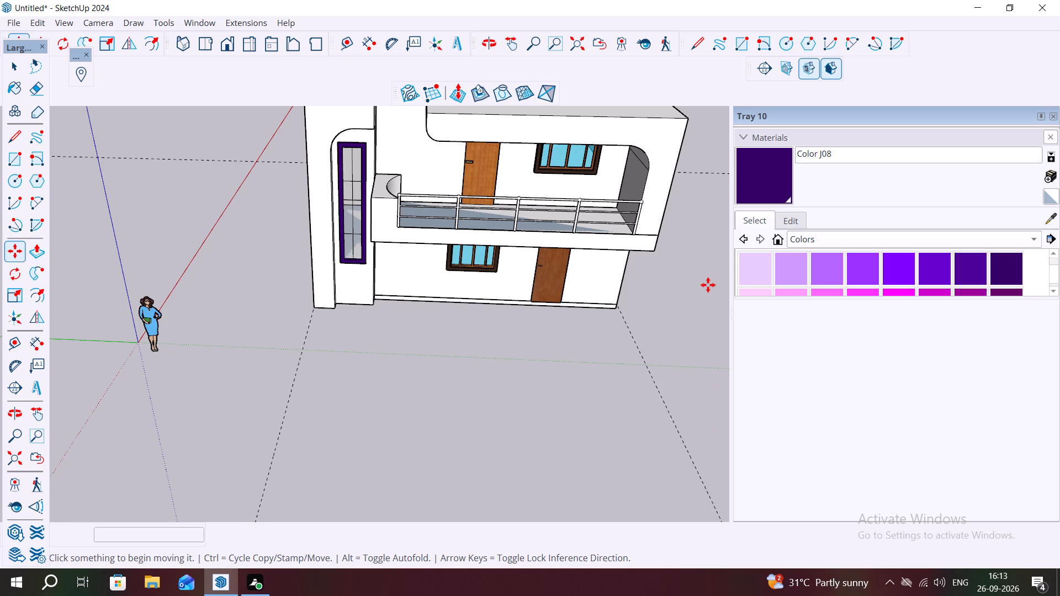
Inspect the balcony railing, its end posts and the underside of the curved canopy from close up.
scroll(995, 471, down, 2)
scroll(483, 14, down, 1)
scroll(521, 348, down, 5)
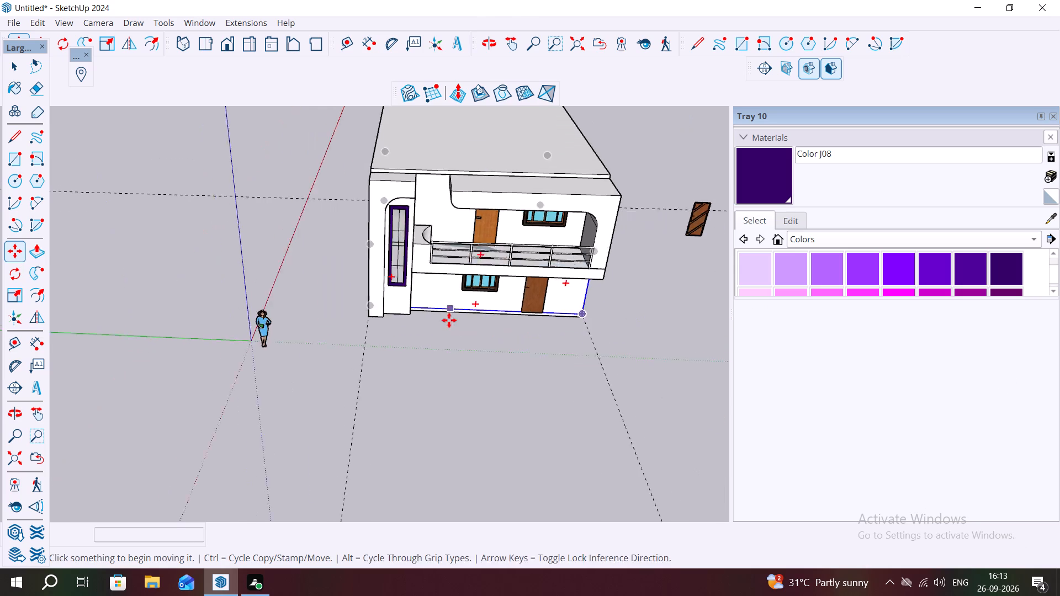
scroll(449, 320, down, 2)
scroll(541, 278, up, 10)
middle_drag(564, 199, 640, 113)
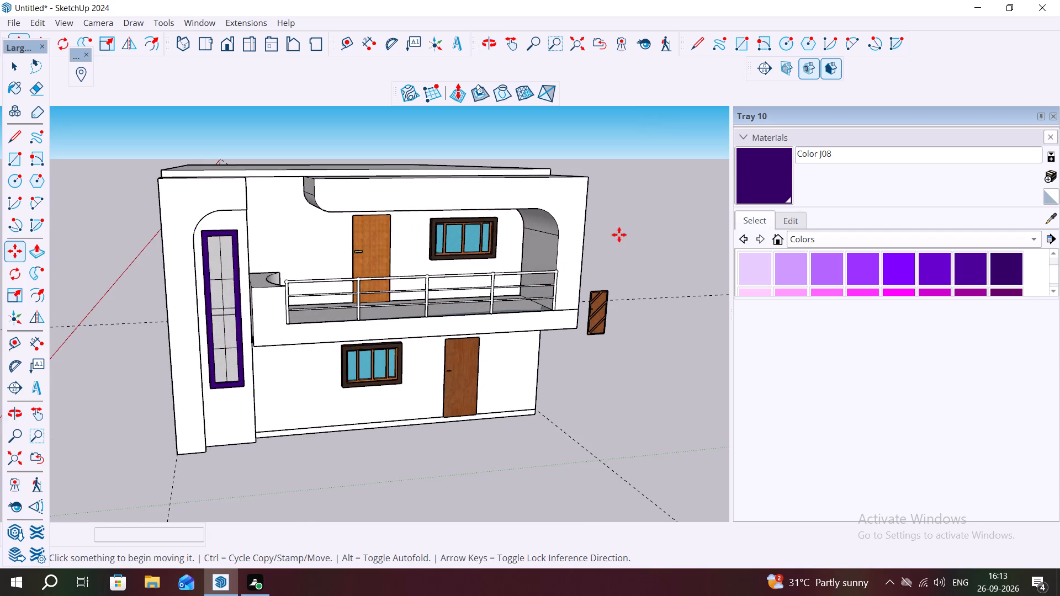
scroll(622, 230, up, 6)
middle_drag(637, 236, 751, 199)
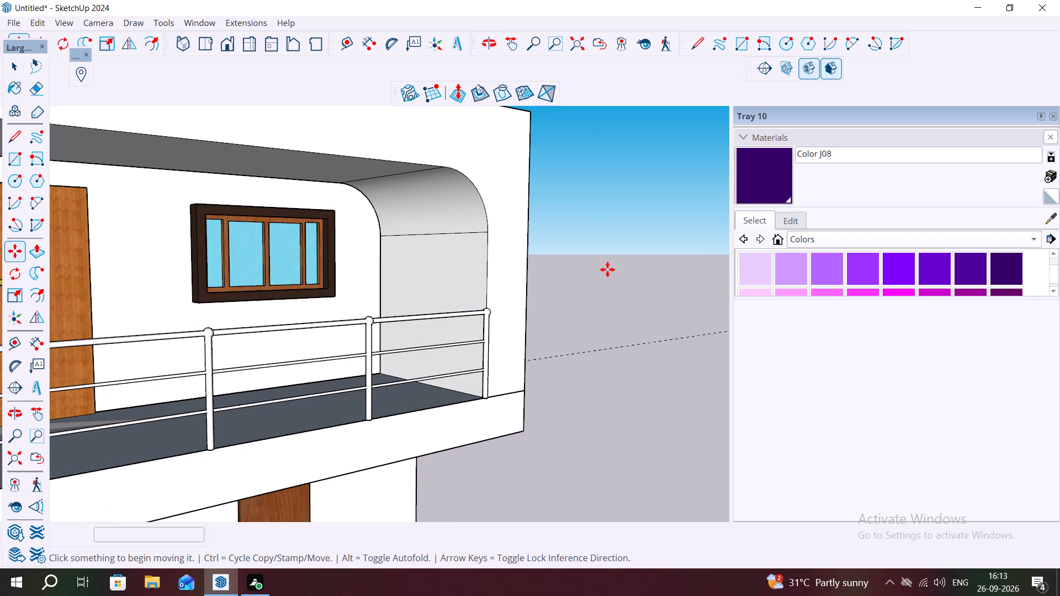
scroll(607, 309, down, 2)
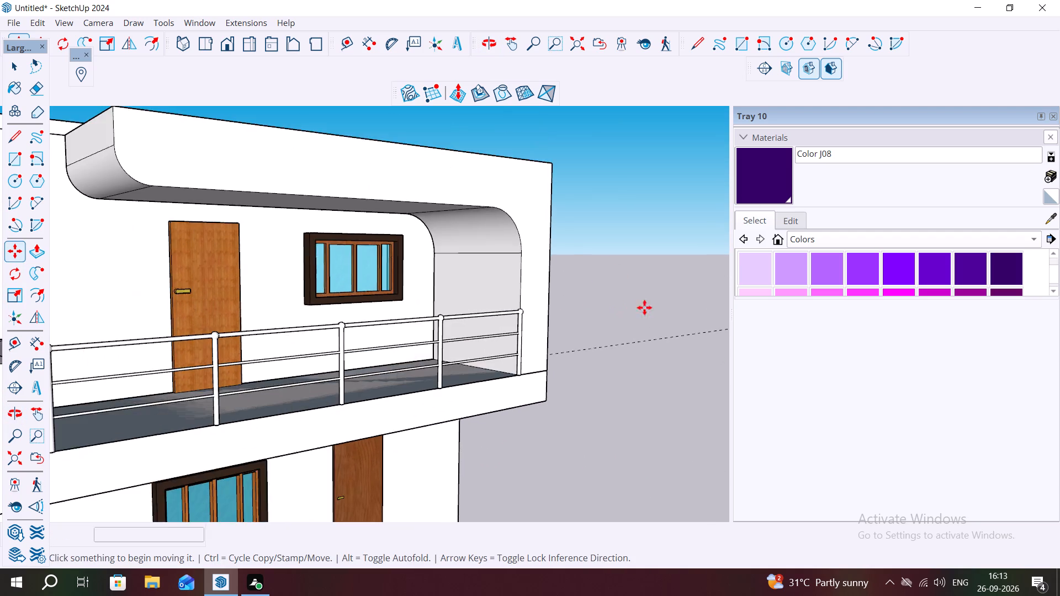
scroll(644, 307, down, 3)
scroll(519, 367, up, 7)
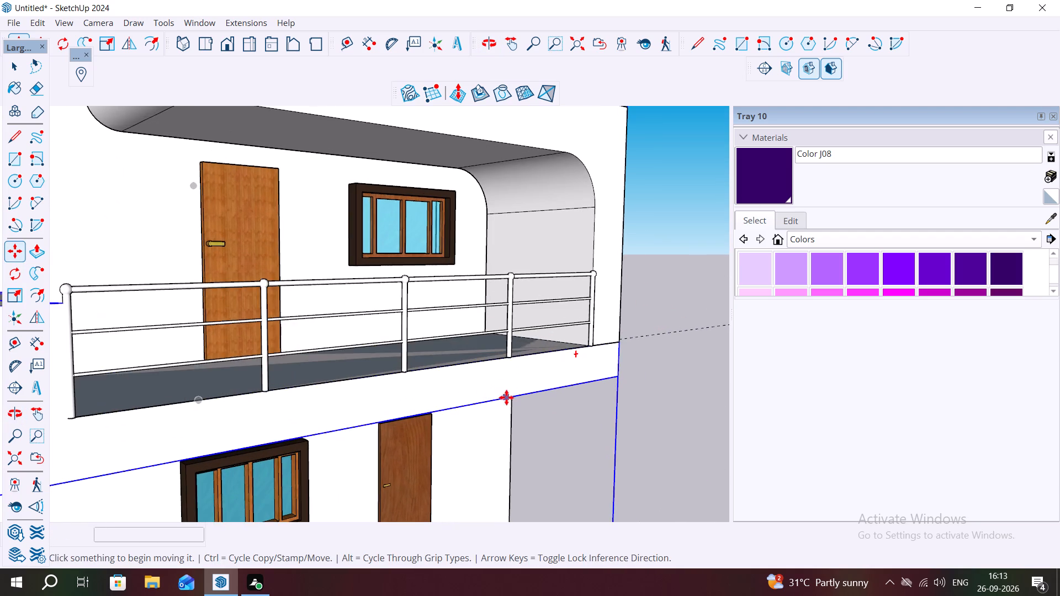
scroll(573, 415, up, 2)
middle_drag(575, 415, 601, 429)
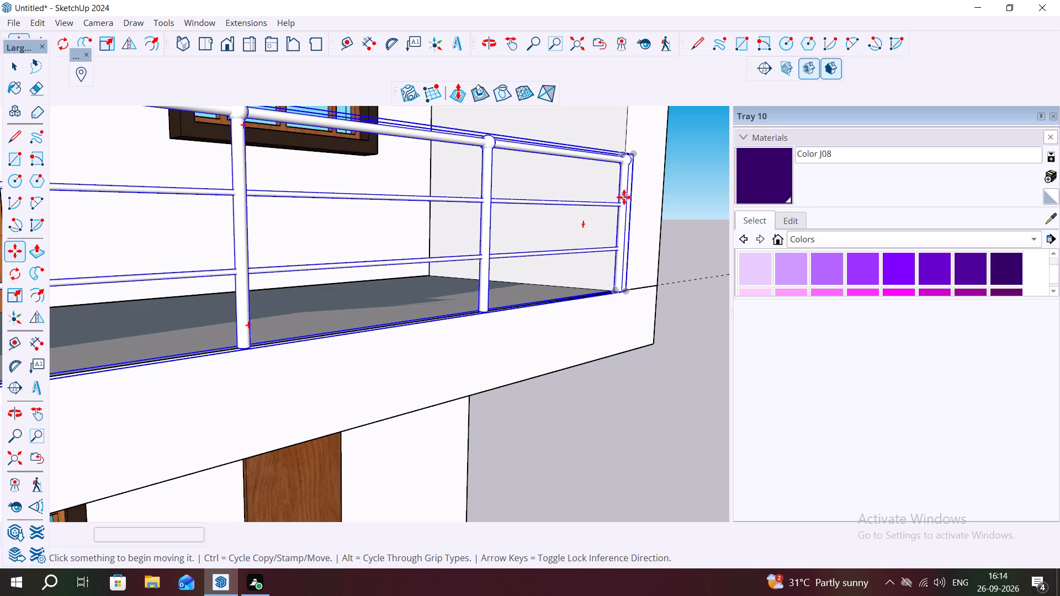
scroll(639, 301, down, 4)
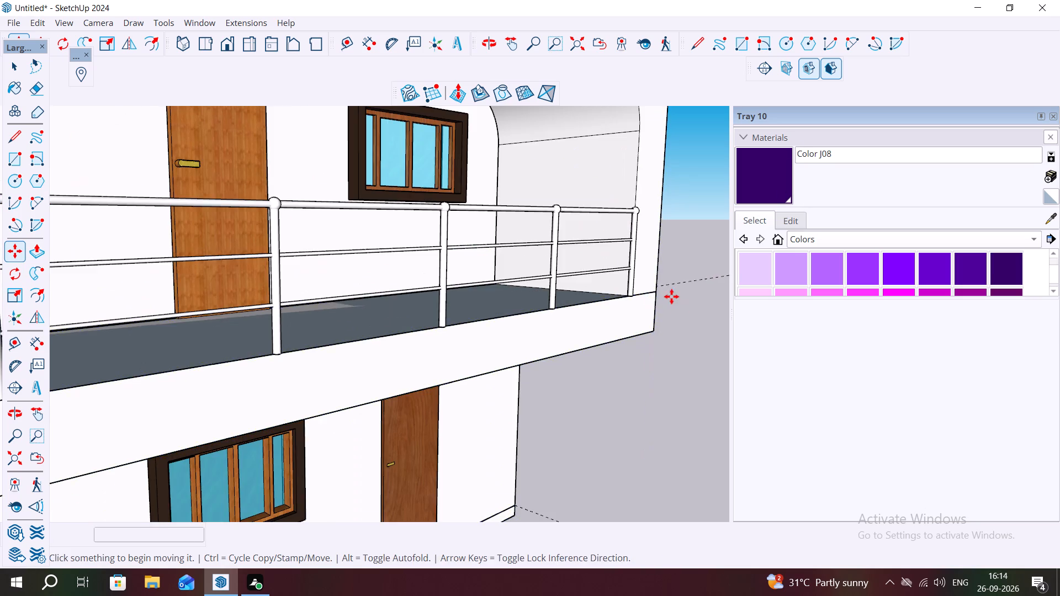
middle_drag(666, 298, 555, 312)
scroll(585, 284, down, 9)
middle_drag(527, 149, 508, 60)
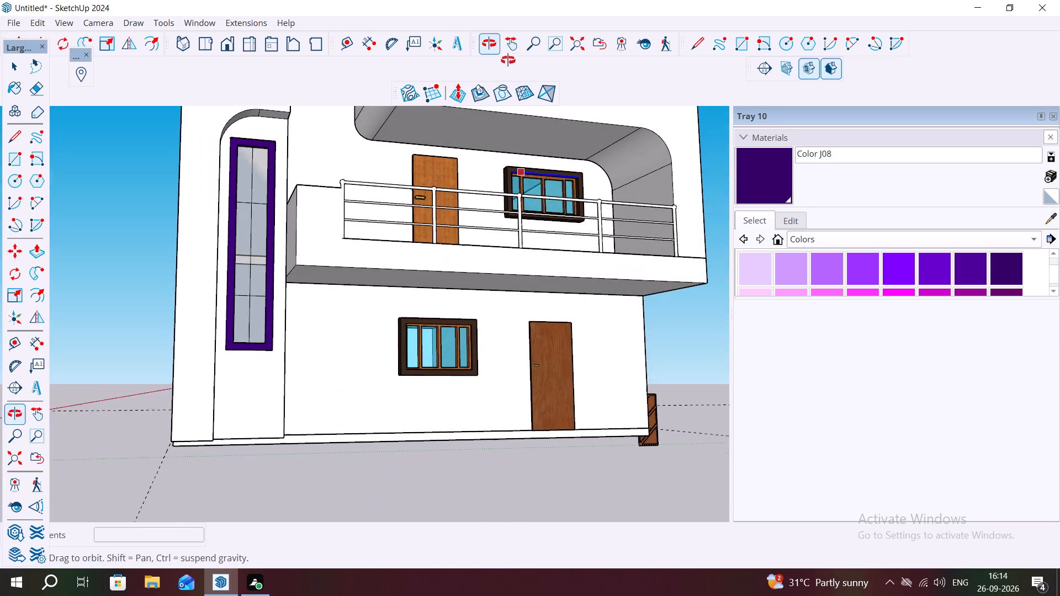
middle_drag(508, 60, 508, 86)
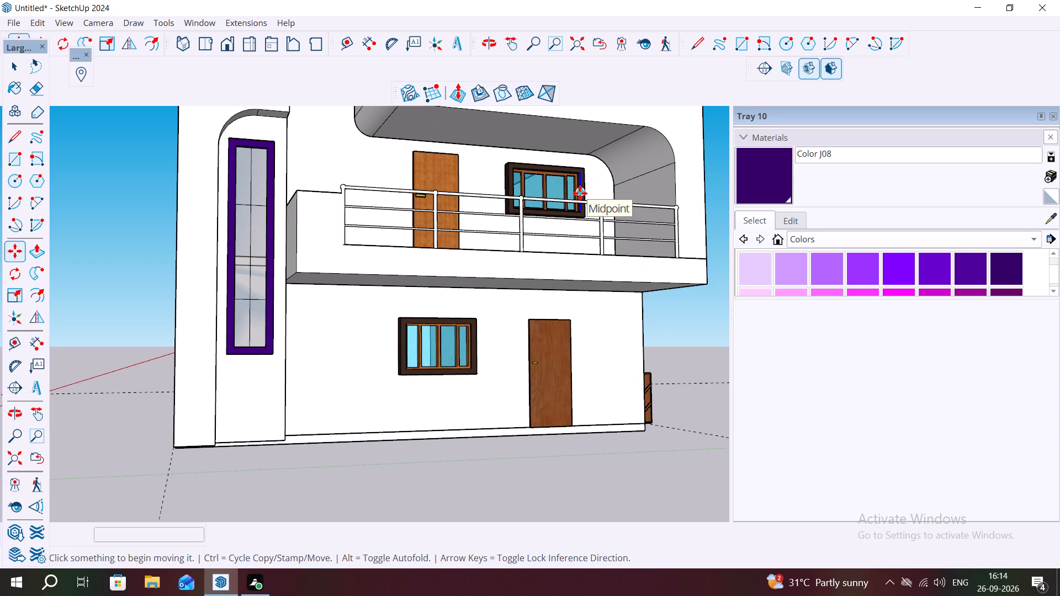
scroll(352, 156, up, 3)
middle_drag(414, 134, 400, 64)
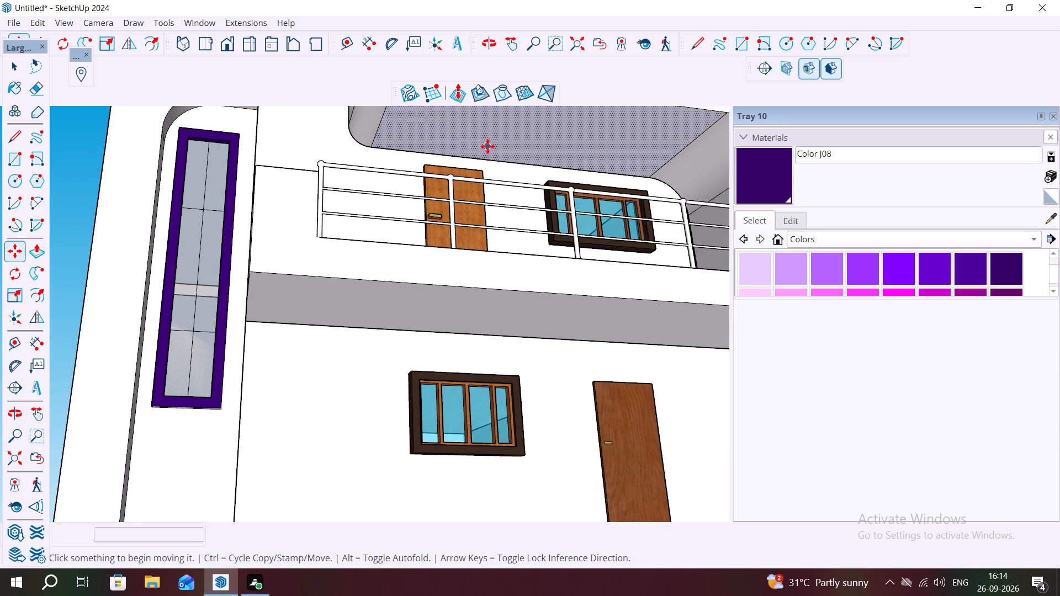
scroll(494, 148, down, 3)
scroll(525, 220, down, 2)
key(Escape)
key(space)
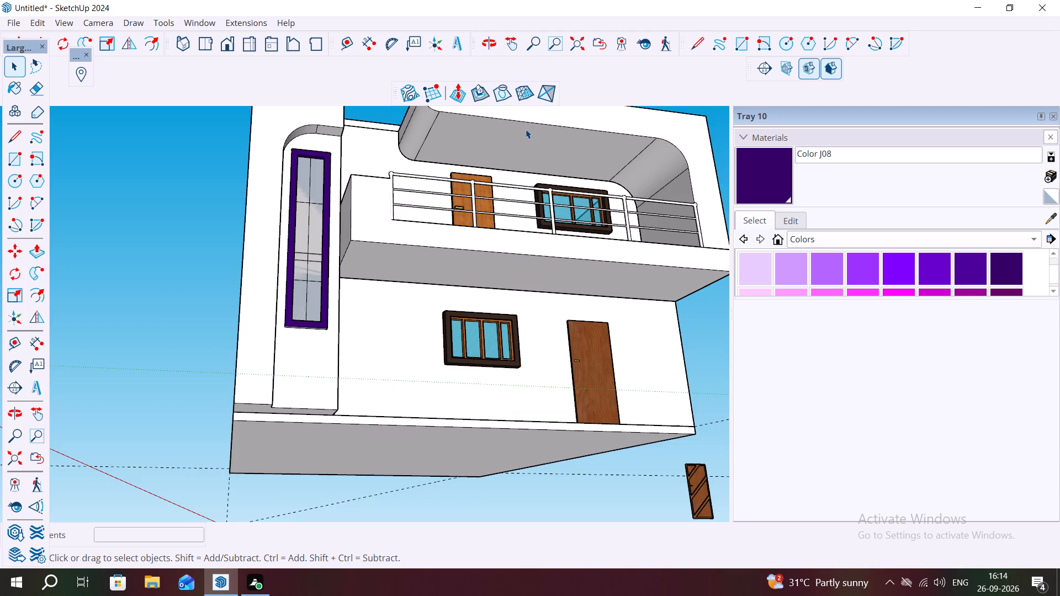
Draw a circle of about 7 1/16" radius on the canopy's underside, near its curved end above the balcony door.
scroll(526, 129, up, 2)
scroll(465, 302, down, 7)
scroll(512, 285, up, 6)
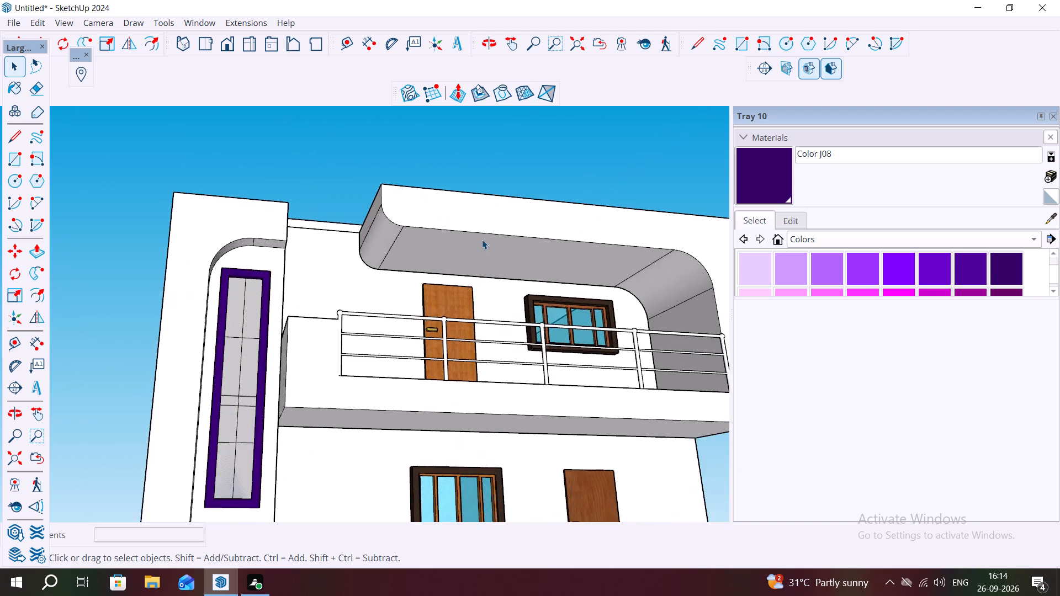
scroll(482, 240, up, 2)
middle_drag(477, 235, 464, 163)
scroll(446, 256, up, 4)
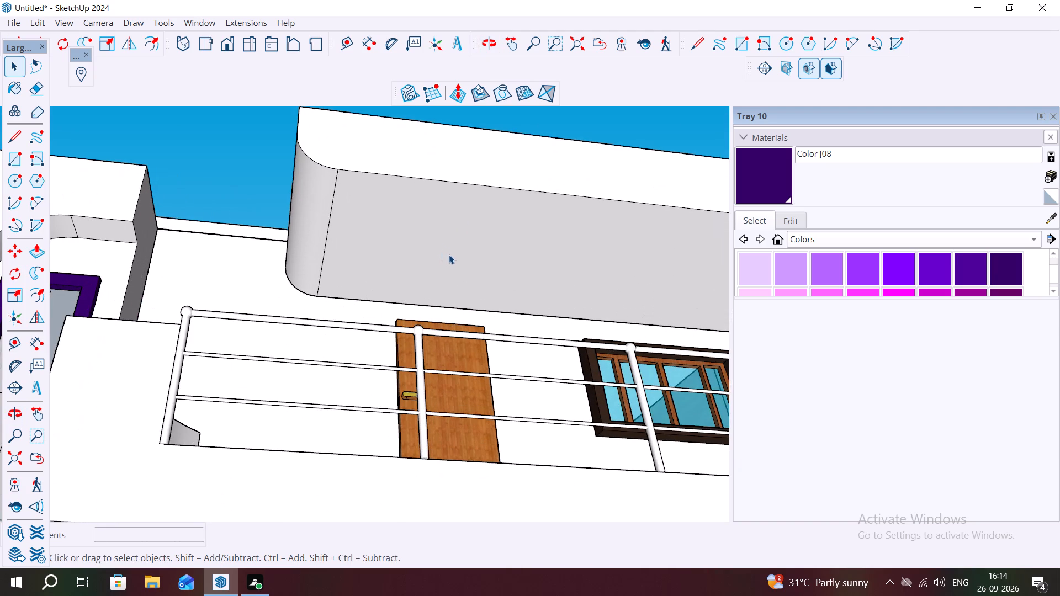
key(c)
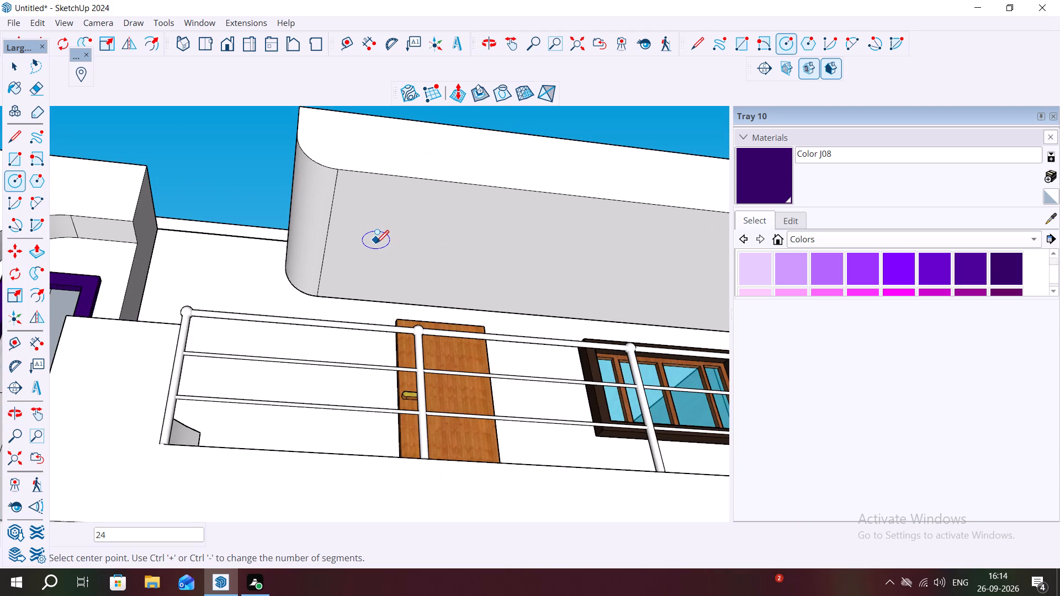
click(373, 242)
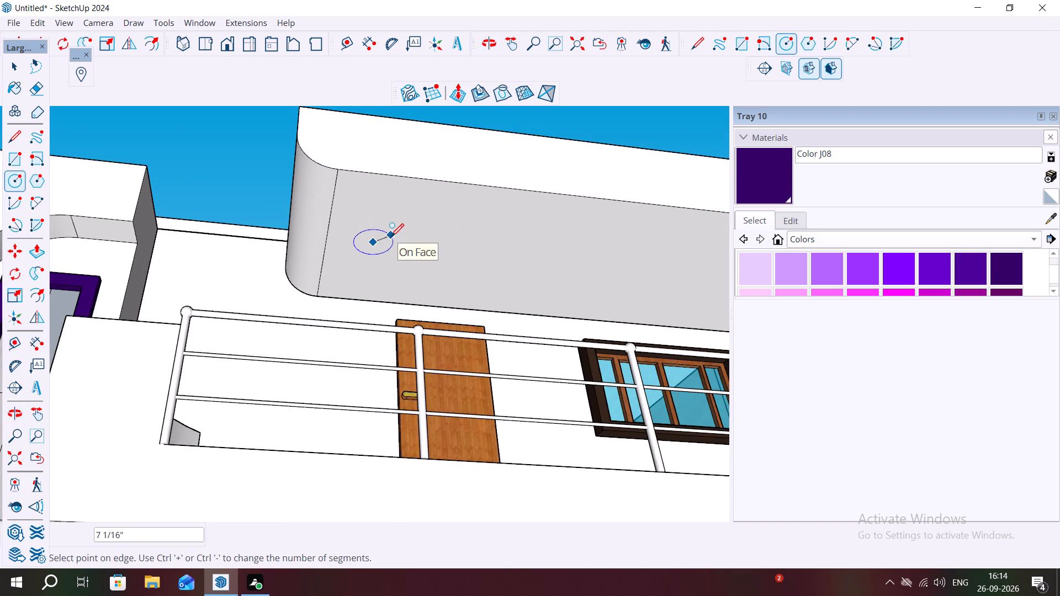
click(391, 236)
Offset the canopy circle's outline inward by about 1 3/4" to form a ring.
key(space)
click(372, 246)
click(372, 246)
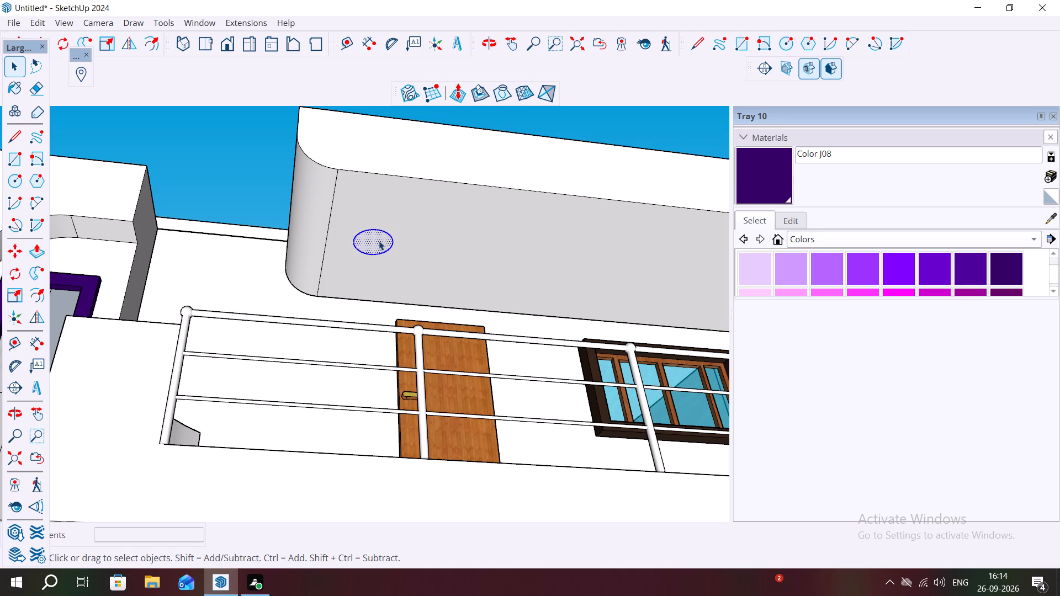
scroll(380, 241, up, 10)
key(f)
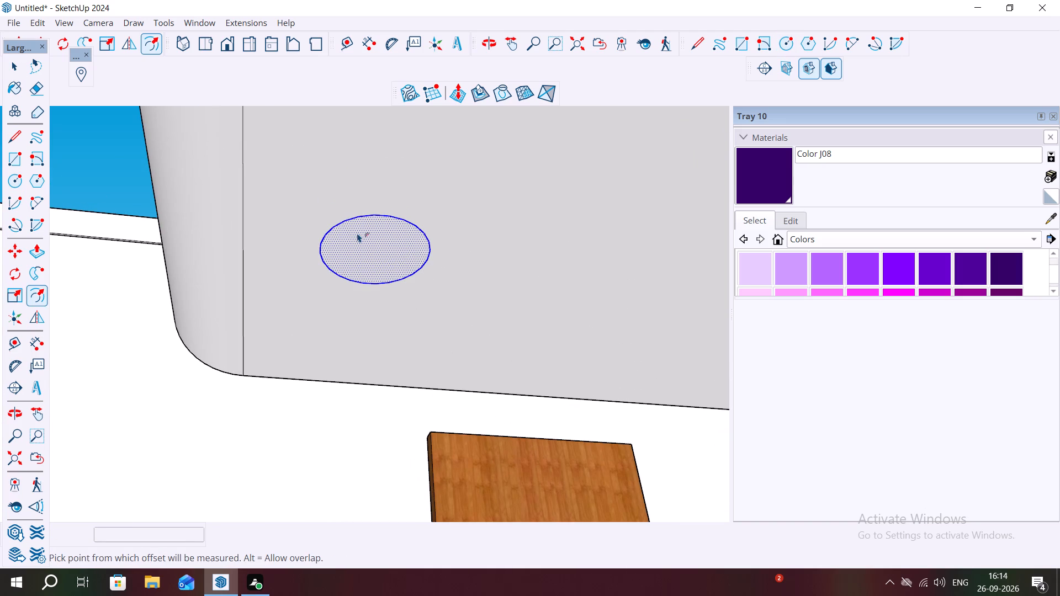
drag(348, 225, 353, 228)
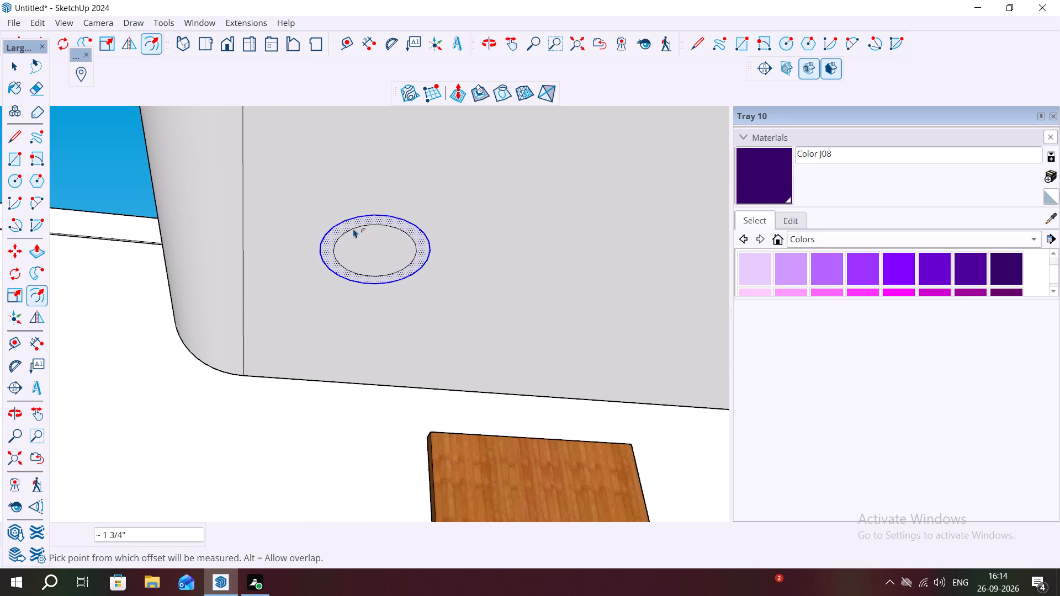
key(Escape)
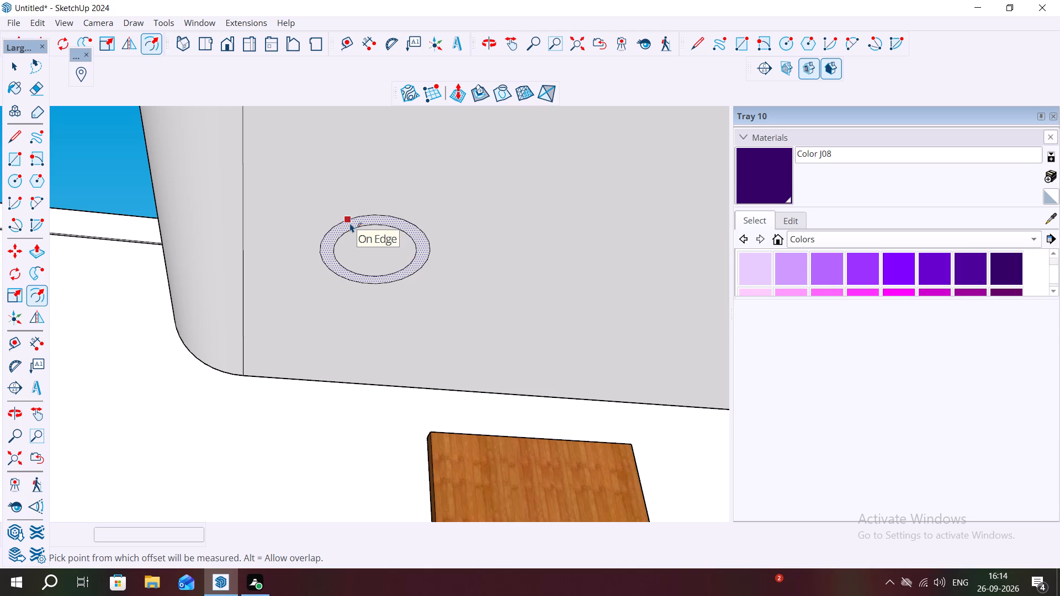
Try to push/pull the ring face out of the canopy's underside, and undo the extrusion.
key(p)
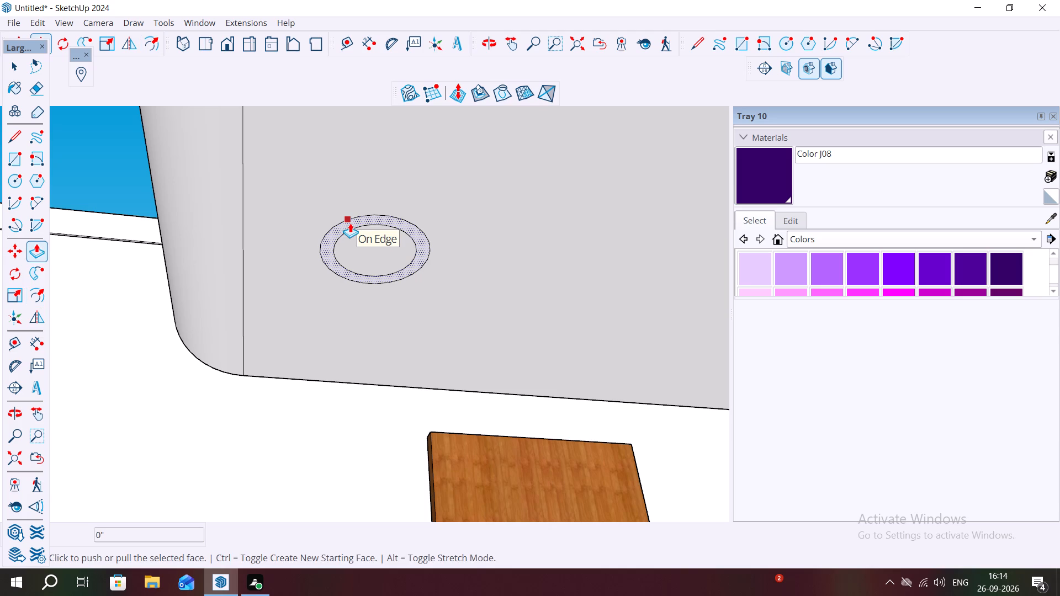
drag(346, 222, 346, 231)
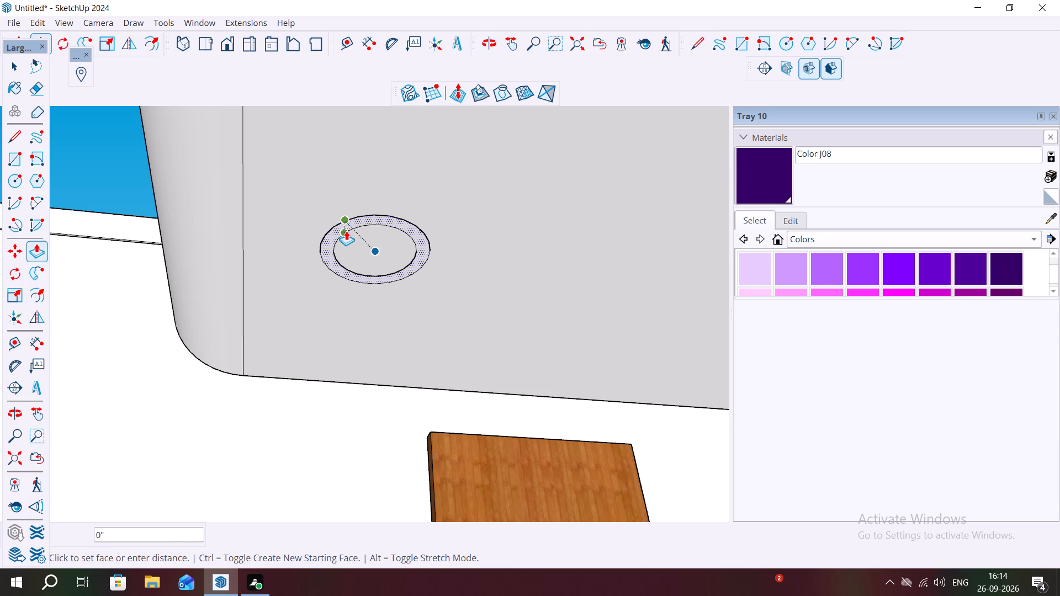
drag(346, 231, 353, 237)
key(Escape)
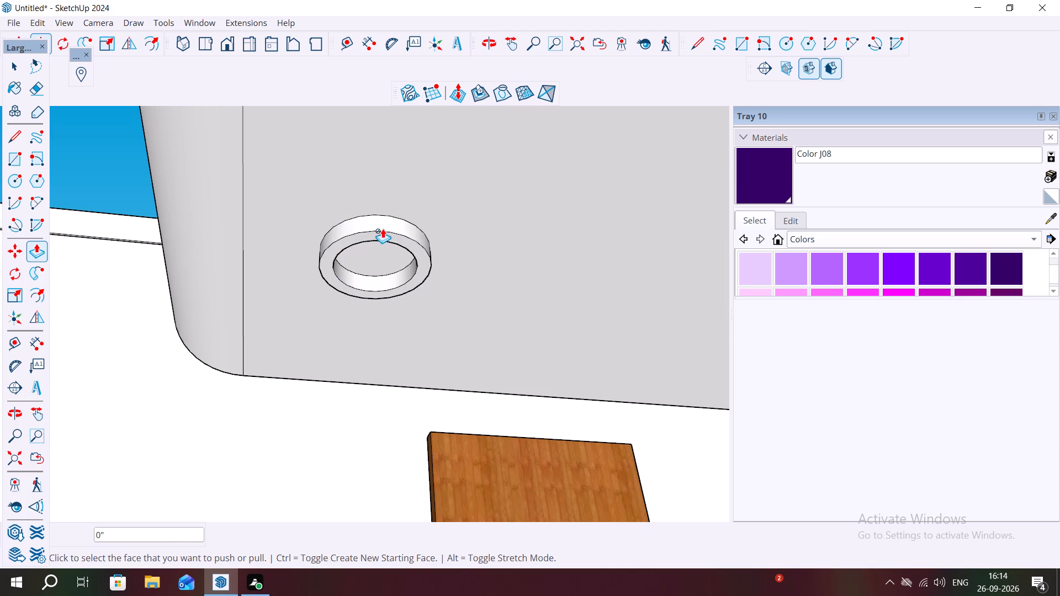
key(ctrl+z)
Make the flat ring face and its edges on the canopy's underside into a component.
key(space)
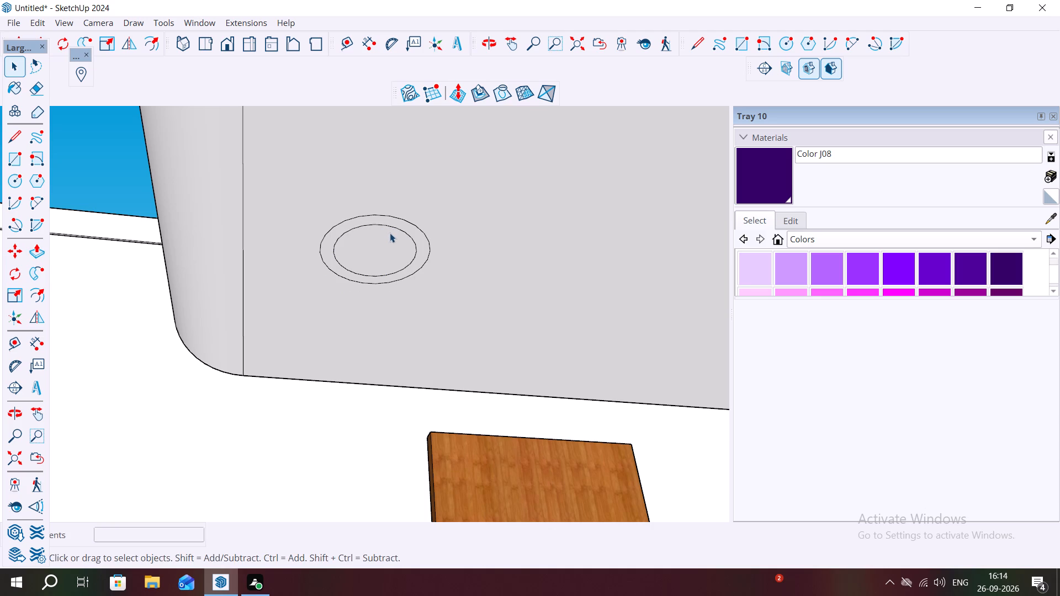
double_click(400, 224)
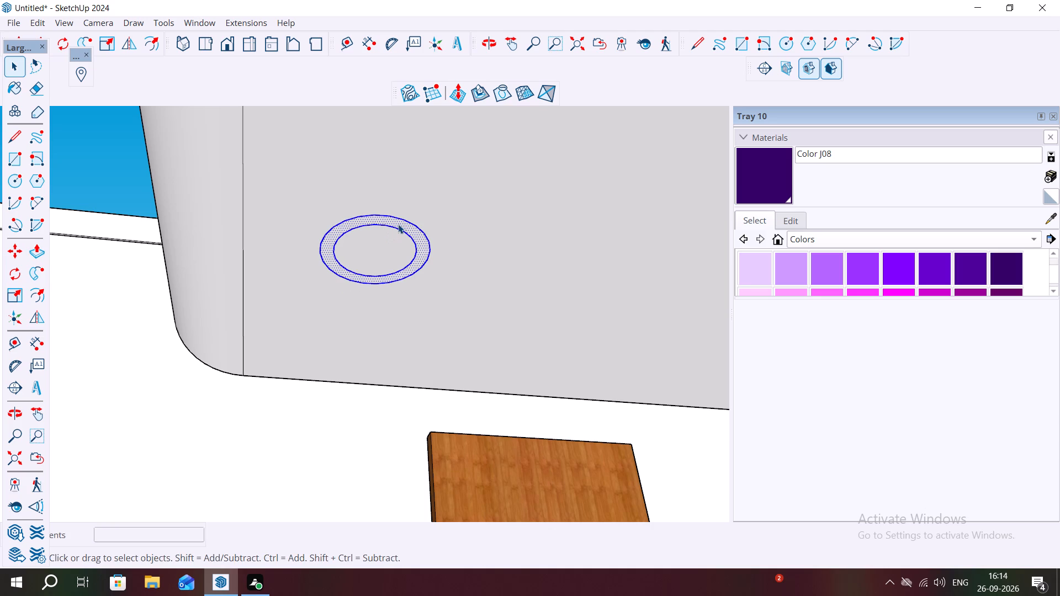
right_click(406, 230)
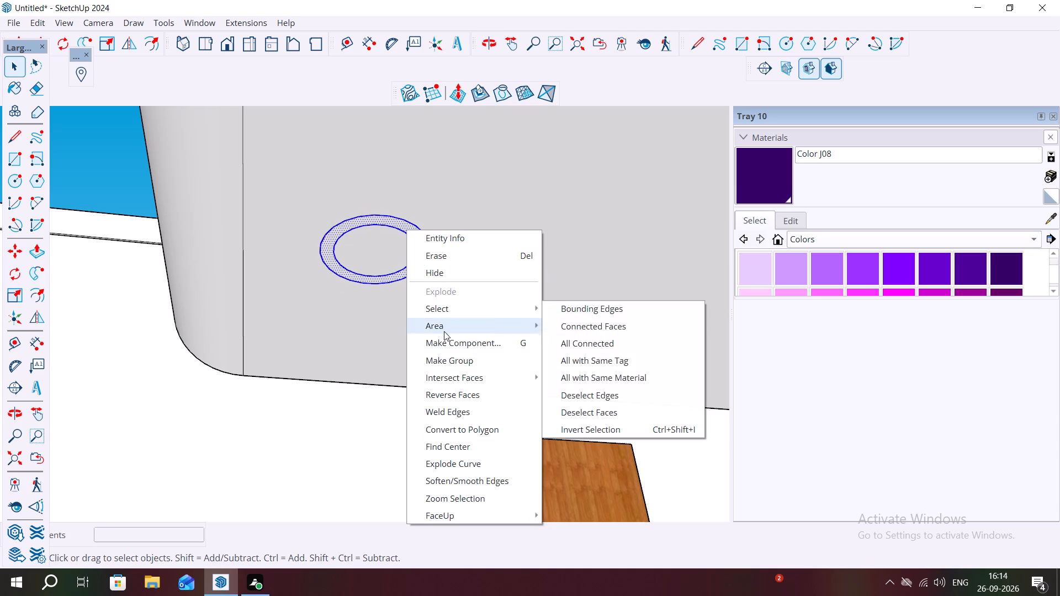
click(453, 345)
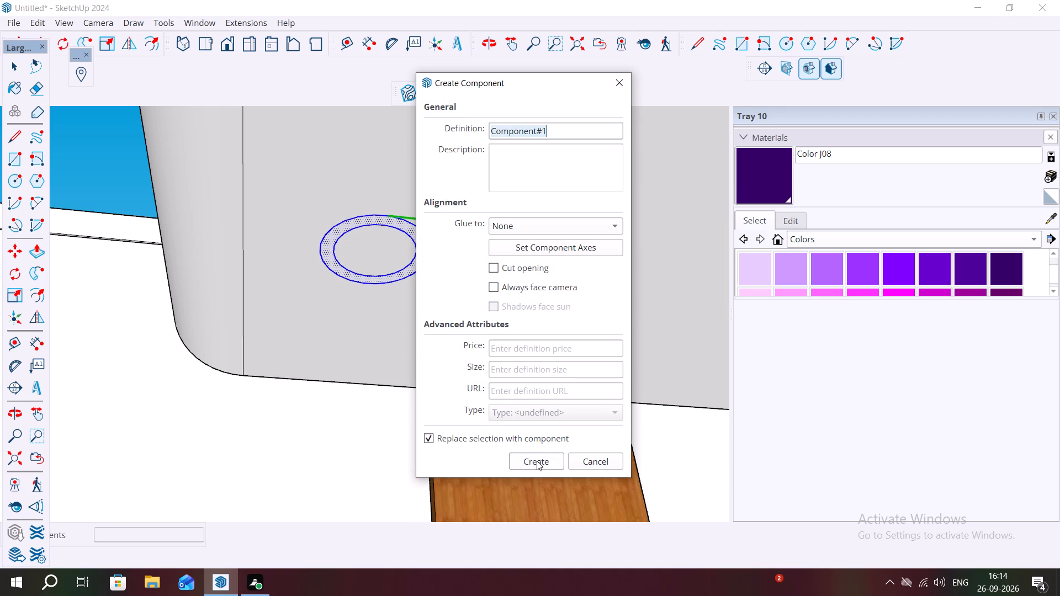
click(537, 461)
Copy the ring component about 12' 7 1/8" along the canopy's underside and divide the distance into 3 equal spacings.
key(m)
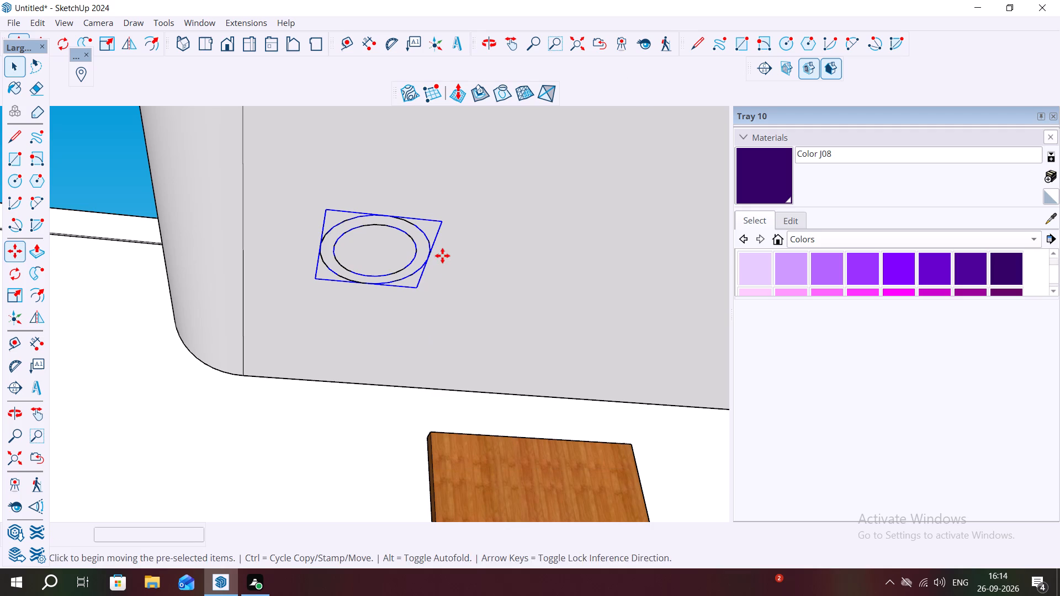
click(443, 223)
scroll(414, 222, down, 2)
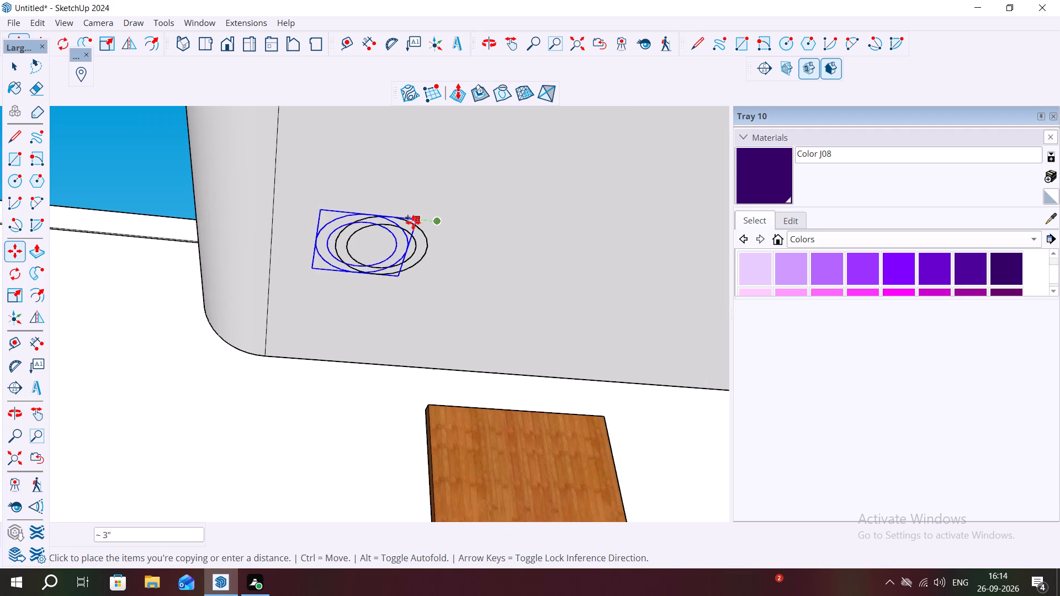
scroll(413, 222, down, 7)
scroll(621, 228, down, 3)
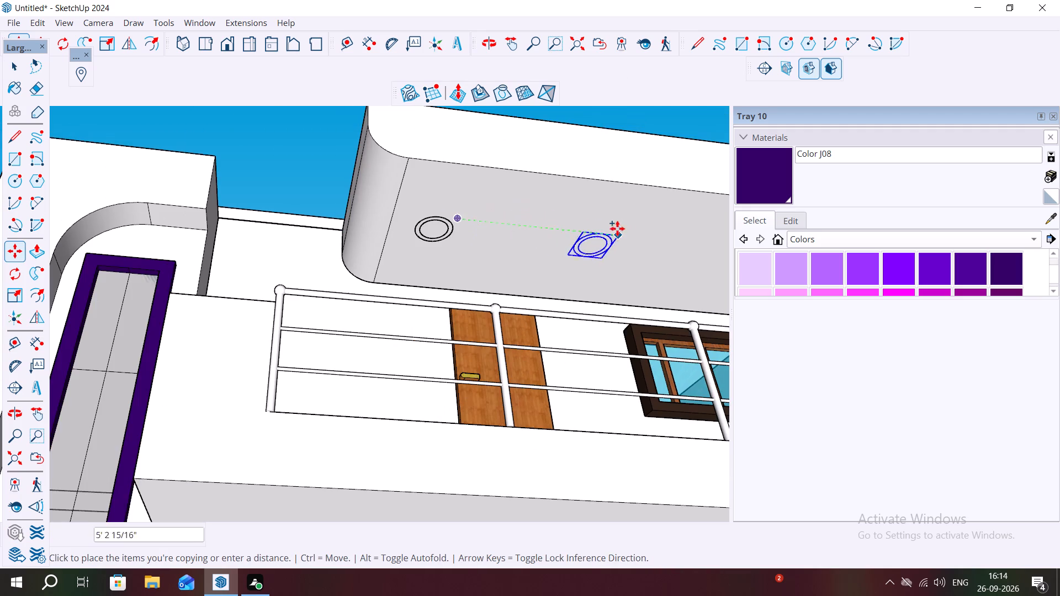
scroll(638, 241, down, 2)
scroll(575, 236, down, 4)
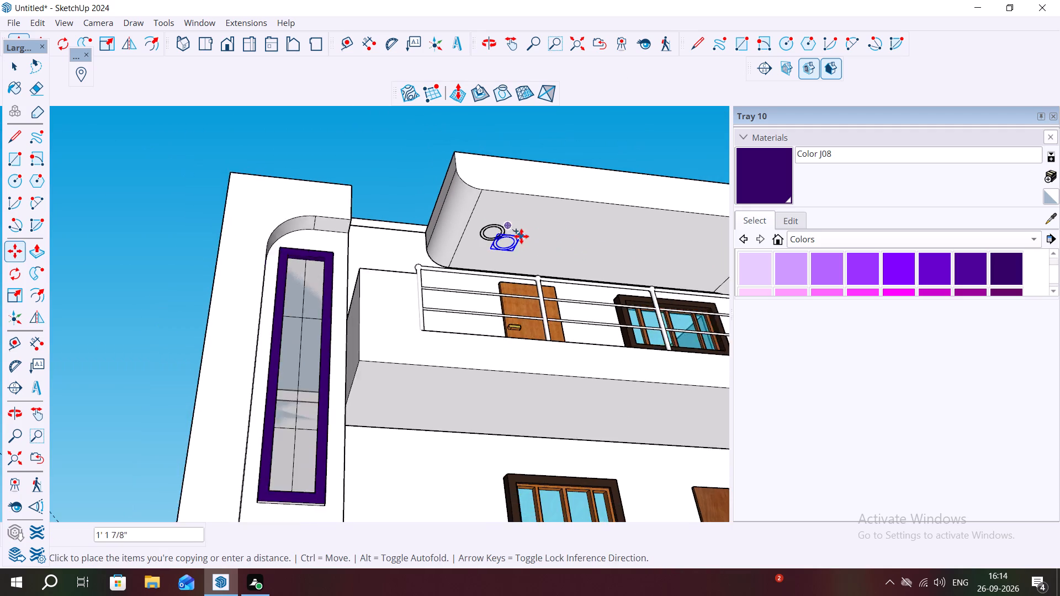
scroll(521, 236, down, 1)
scroll(656, 236, down, 3)
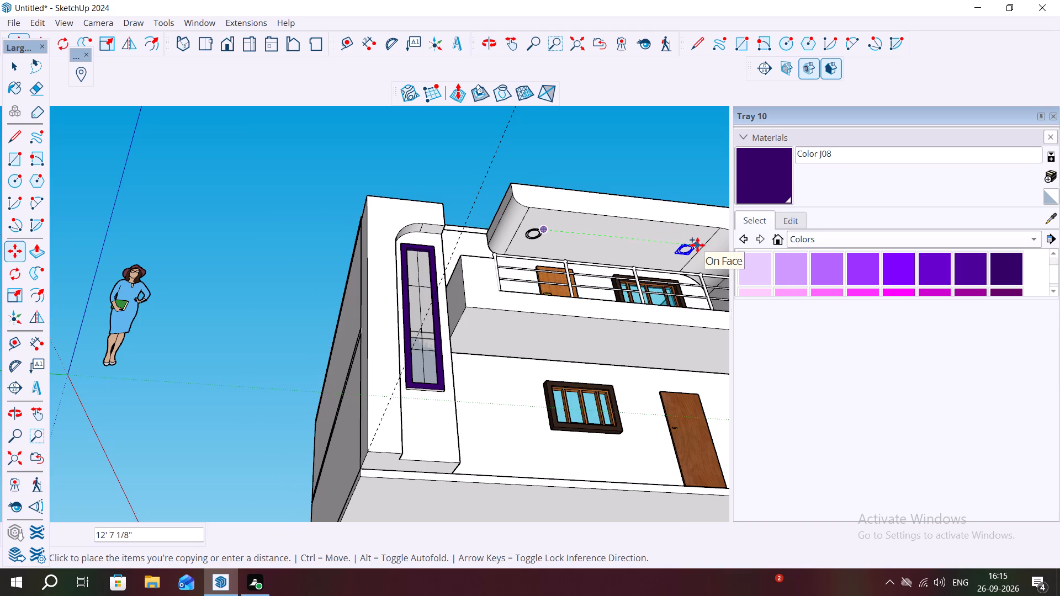
click(697, 245)
text(3X)
key(Return)
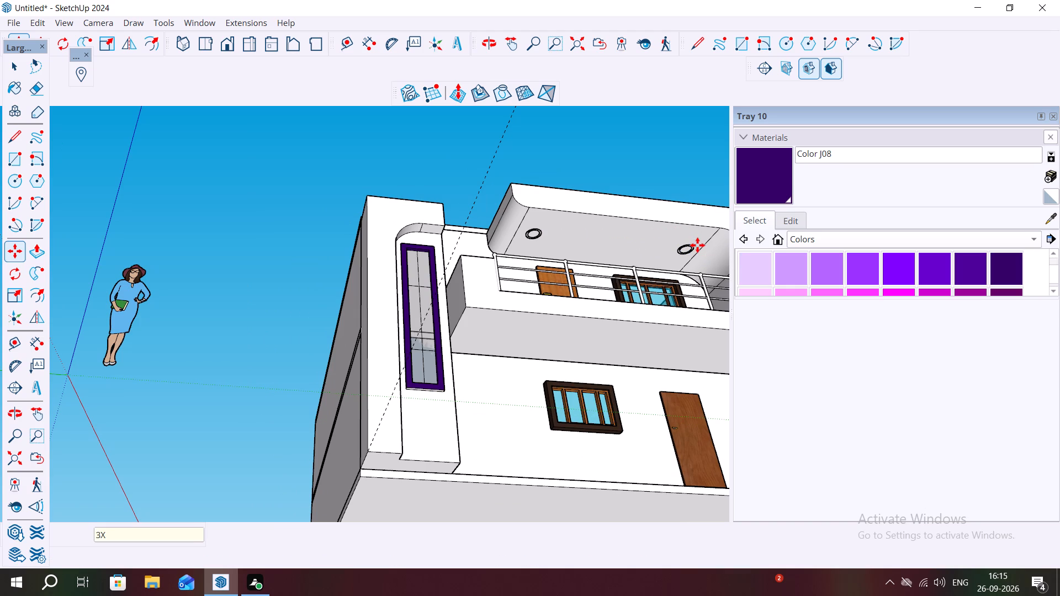
key(Return)
key(Return)
key(Return)
key(Return)
key(Return)
key(BackSpace)
key(3)
key(slash)
key(Return)
key(Escape)
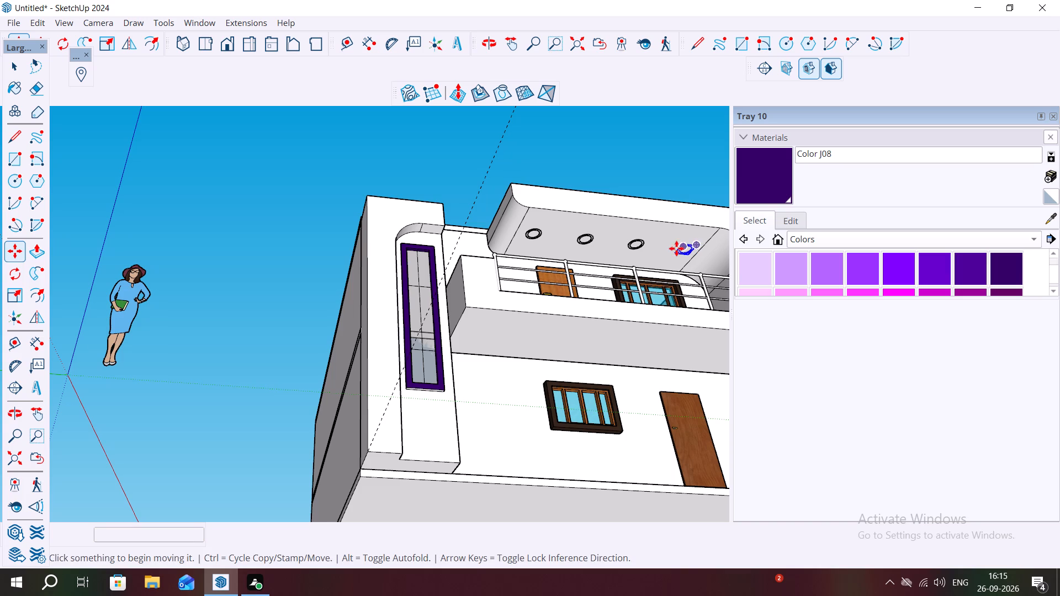
key(space)
Push/pull the ring face inside the component down from the canopy's underside to give the light fittings thickness.
scroll(510, 210, up, 14)
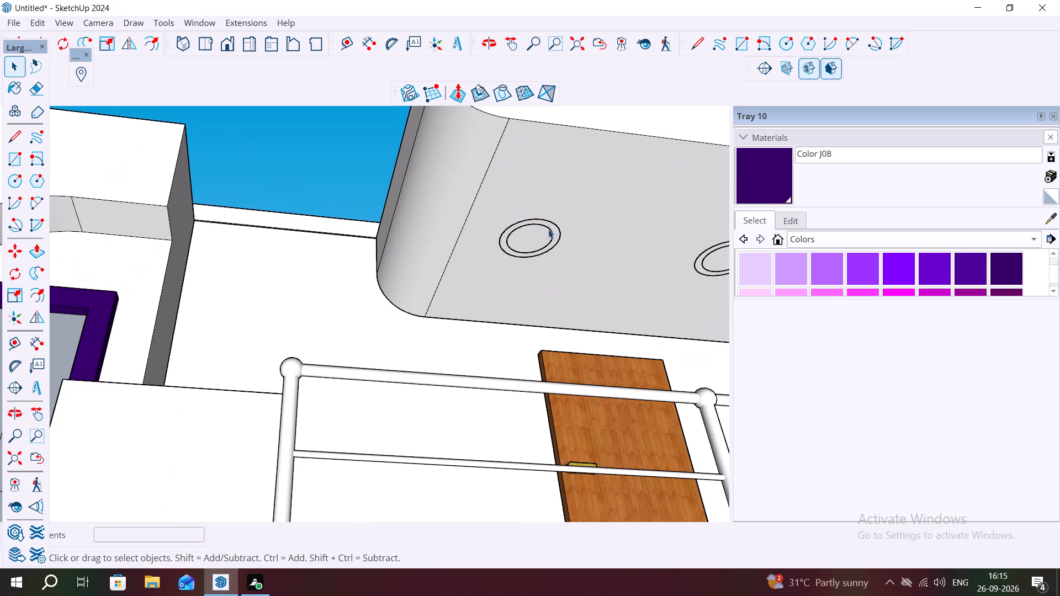
click(555, 230)
scroll(553, 230, up, 8)
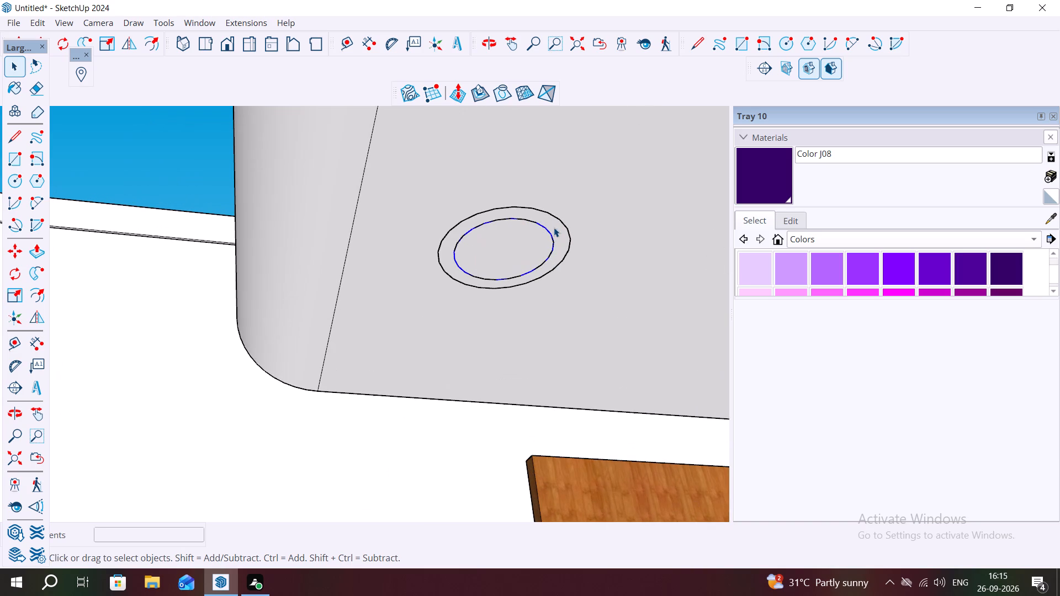
click(555, 227)
click(555, 227)
double_click(555, 227)
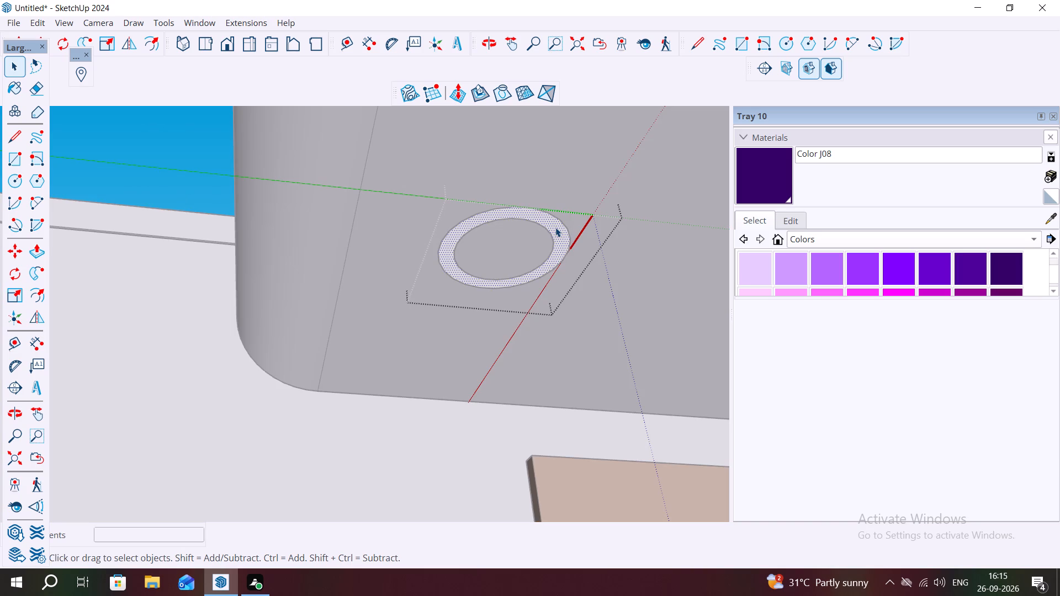
key(p)
drag(555, 227, 559, 244)
scroll(497, 222, down, 2)
key(Escape)
key(space)
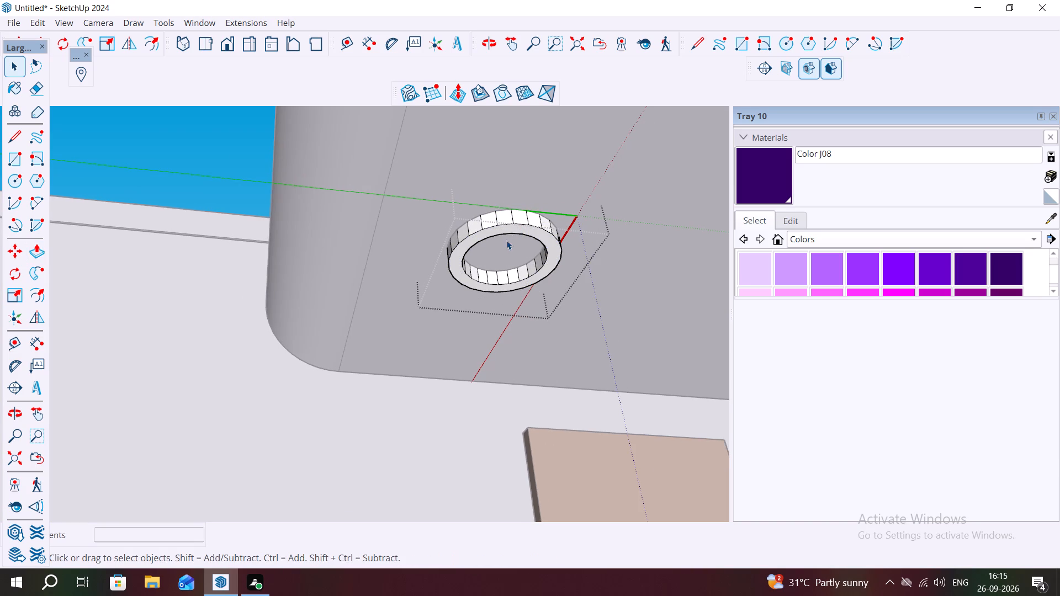
click(229, 349)
Examine the extruded ring fittings and the canopy's underside from several angles.
middle_drag(503, 207, 529, 264)
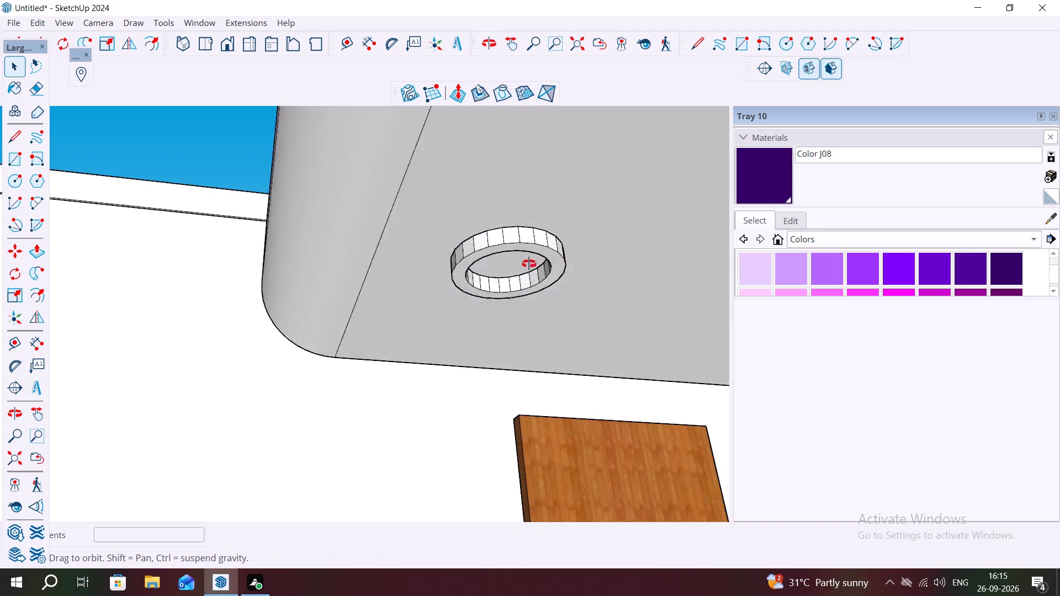
middle_drag(529, 264, 552, 290)
middle_drag(517, 283, 501, 223)
scroll(465, 258, down, 6)
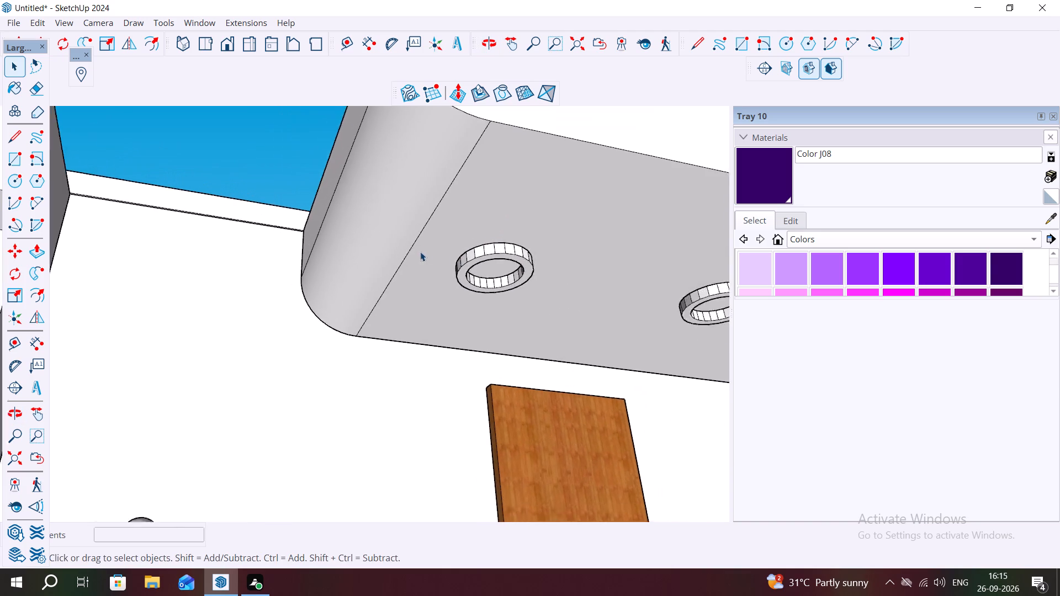
scroll(420, 252, down, 1)
middle_drag(466, 247, 495, 316)
scroll(476, 250, up, 2)
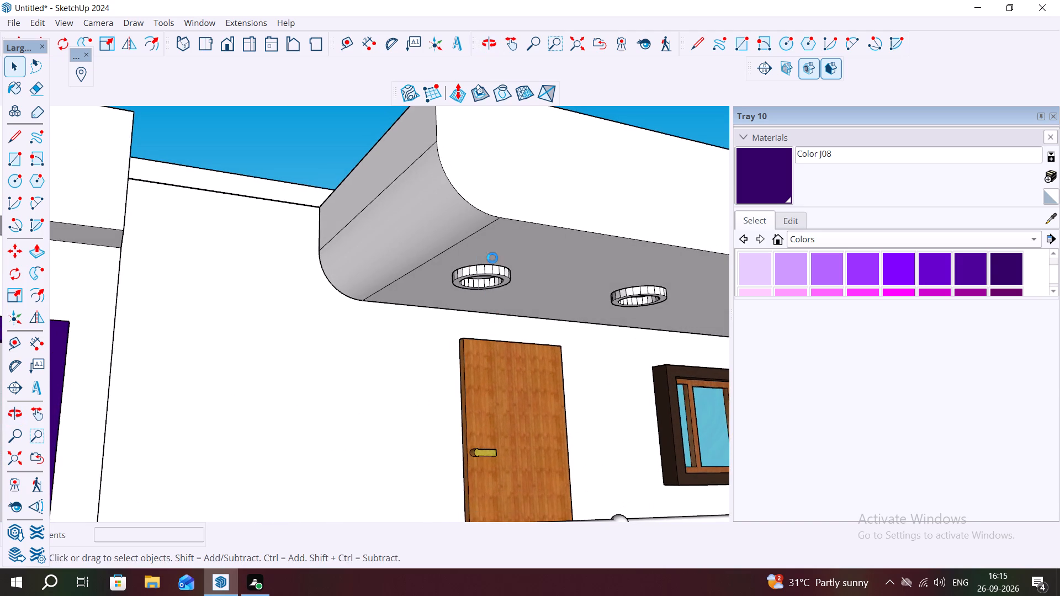
scroll(492, 258, up, 12)
middle_drag(480, 265, 508, 291)
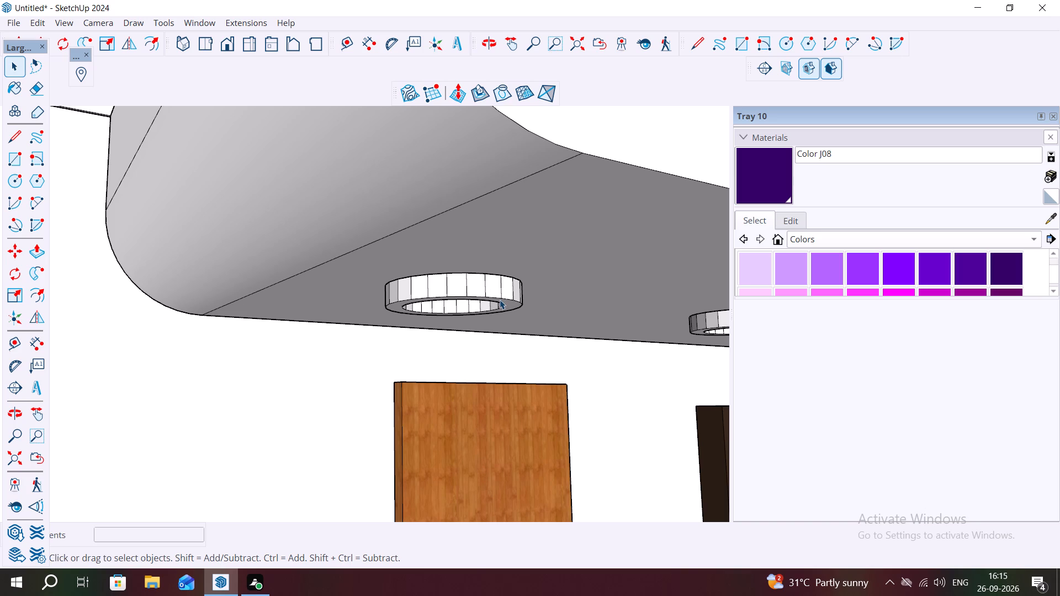
middle_drag(480, 334, 480, 294)
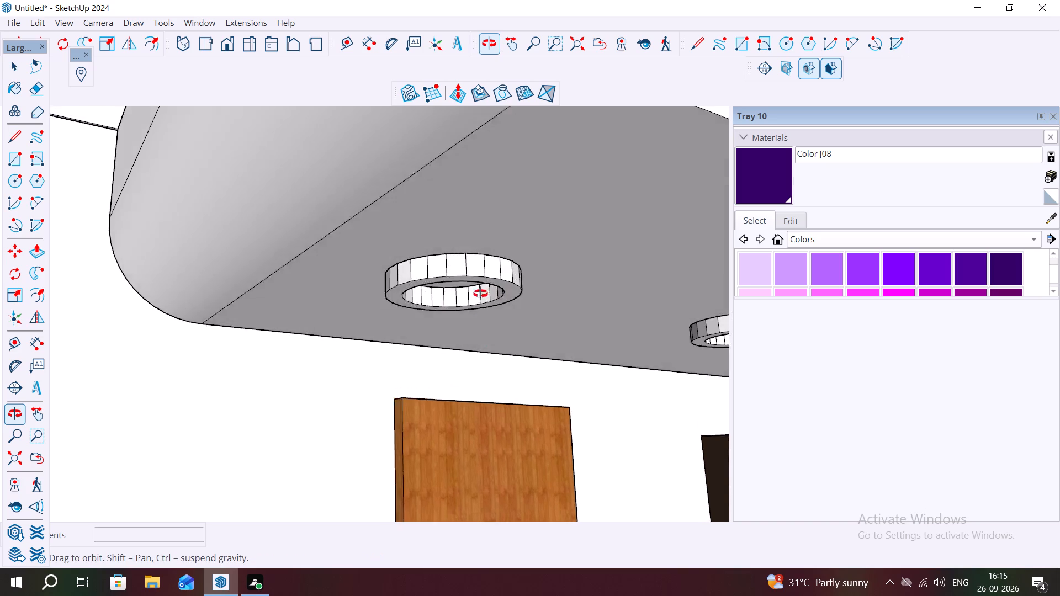
middle_drag(480, 294, 466, 197)
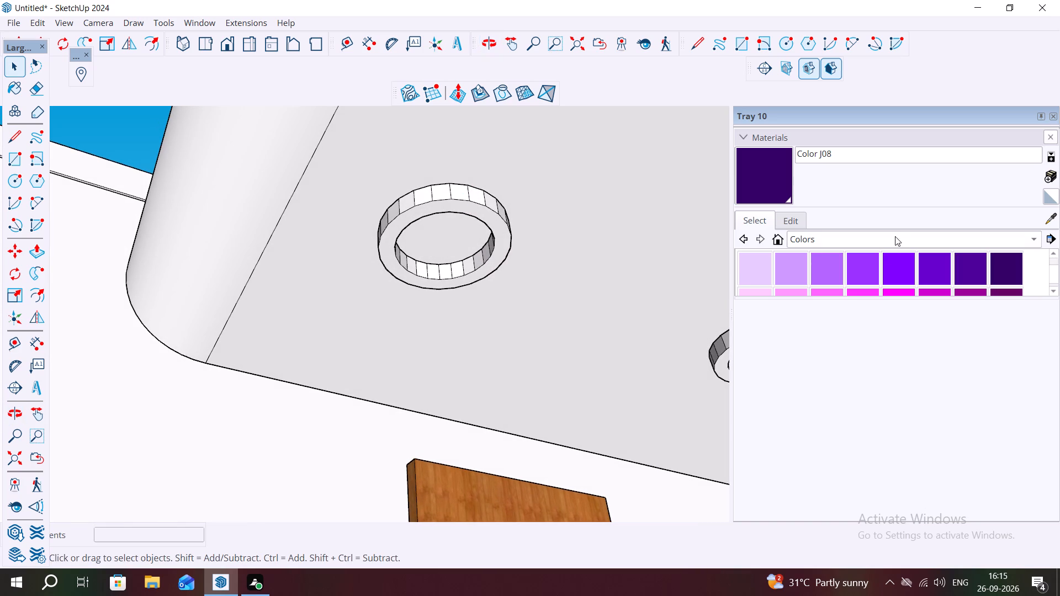
Paint the first ring fitting, the canopy disc inside it and the second ring with yellow Color E05.
scroll(896, 244, down, 3)
scroll(810, 295, down, 5)
scroll(813, 268, up, 8)
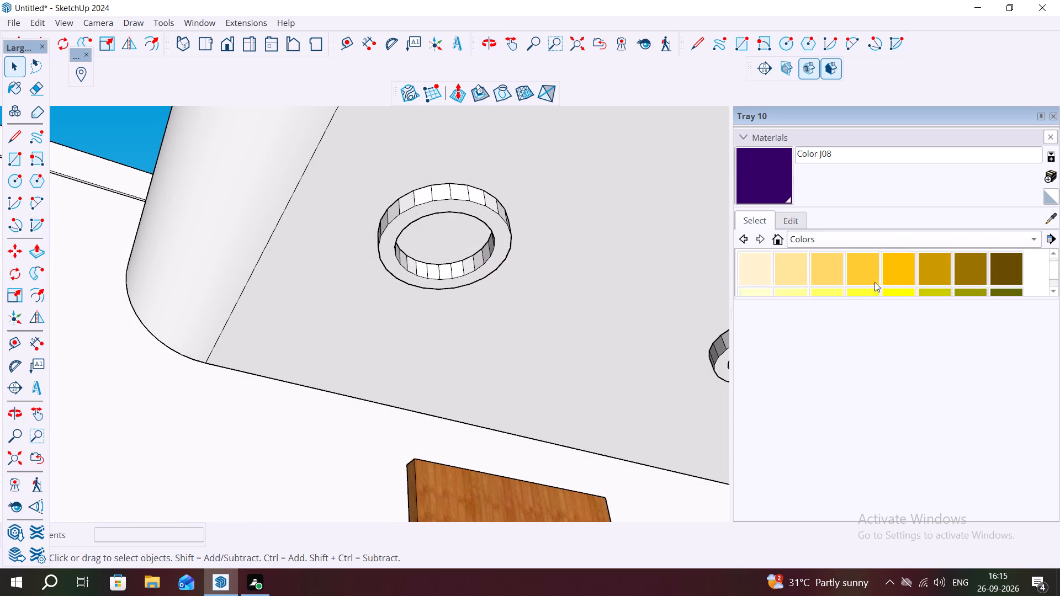
scroll(875, 282, up, 4)
scroll(894, 284, down, 3)
click(902, 267)
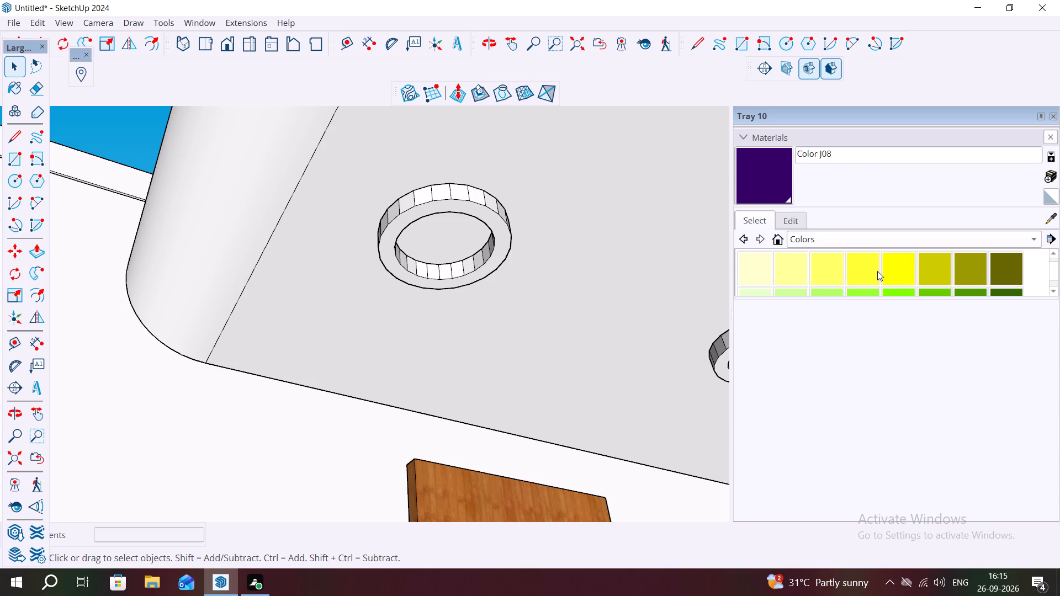
click(452, 242)
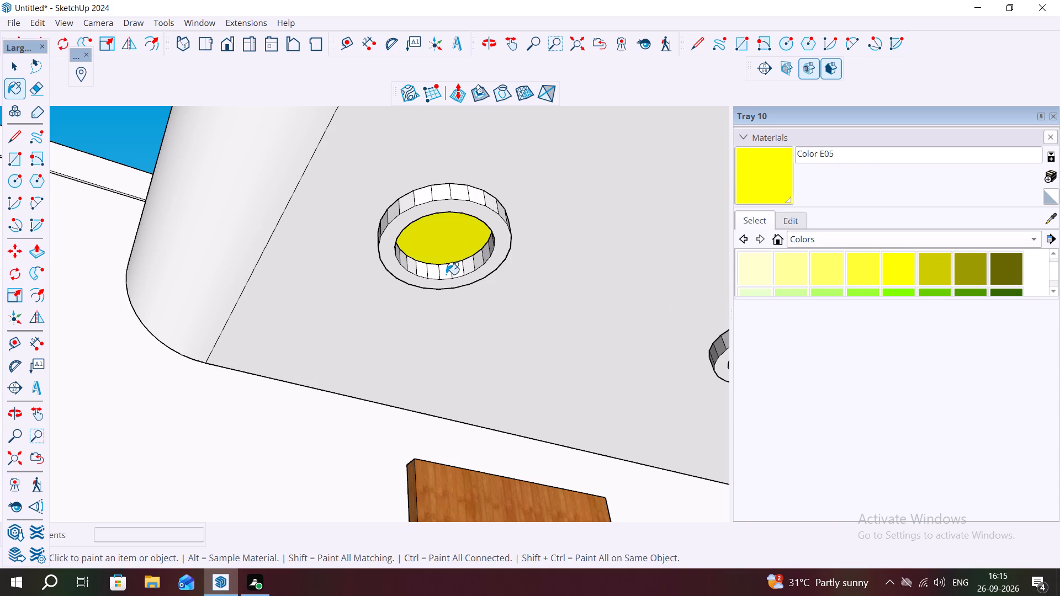
click(446, 274)
scroll(405, 231, down, 13)
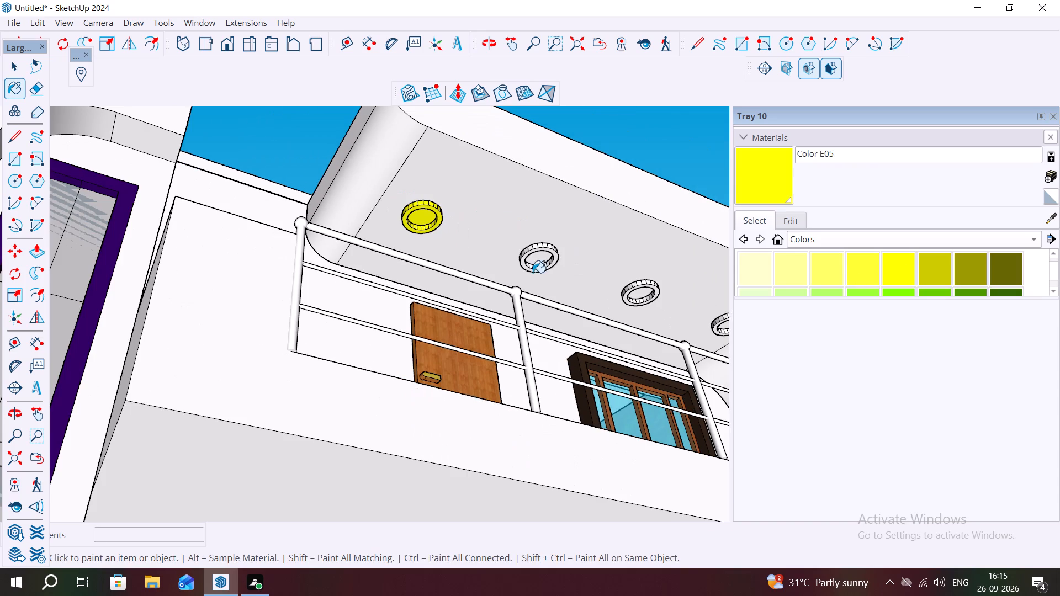
click(534, 264)
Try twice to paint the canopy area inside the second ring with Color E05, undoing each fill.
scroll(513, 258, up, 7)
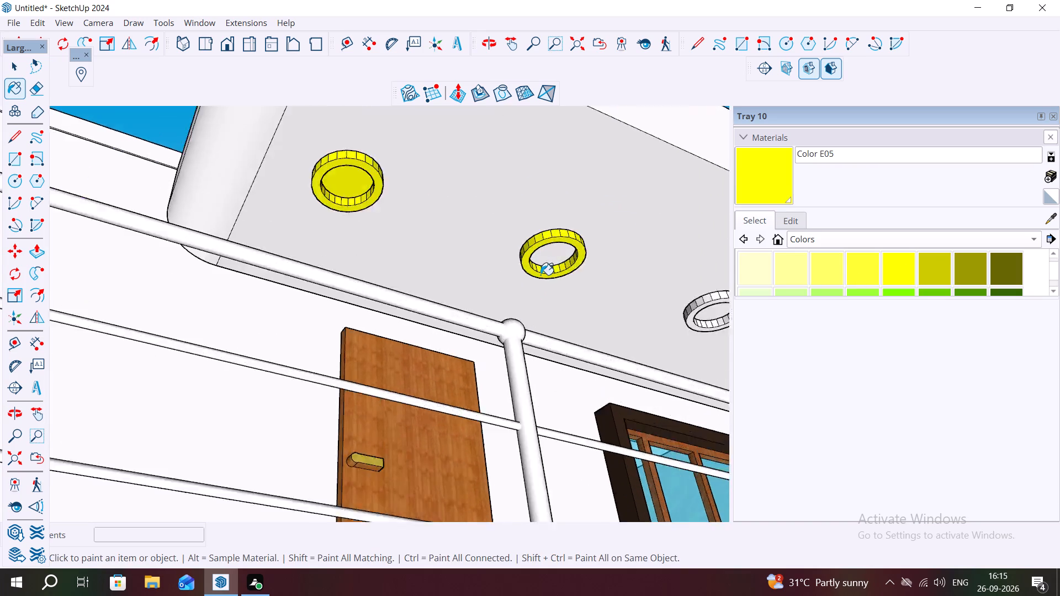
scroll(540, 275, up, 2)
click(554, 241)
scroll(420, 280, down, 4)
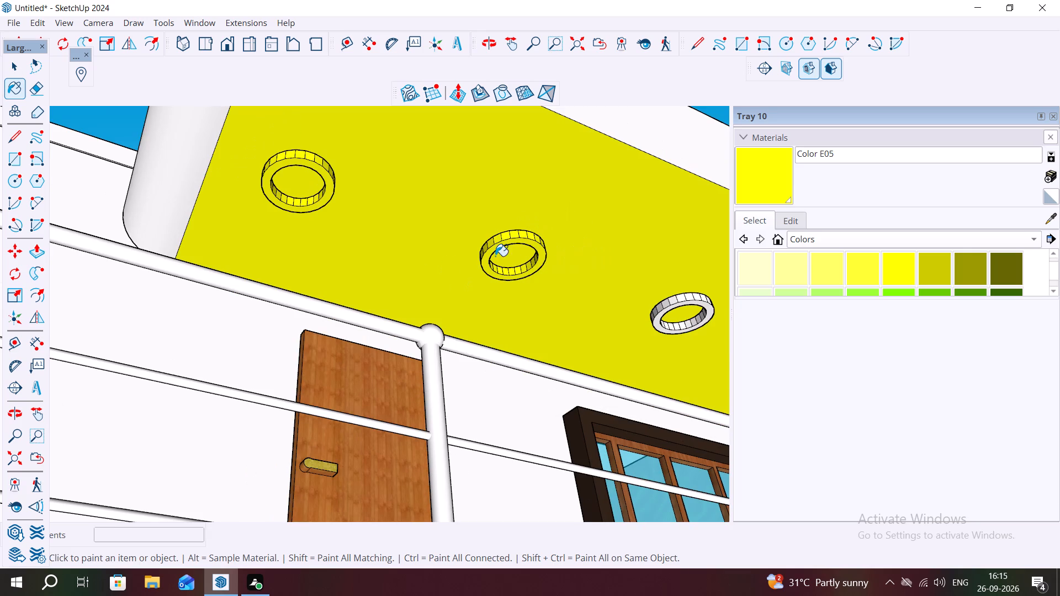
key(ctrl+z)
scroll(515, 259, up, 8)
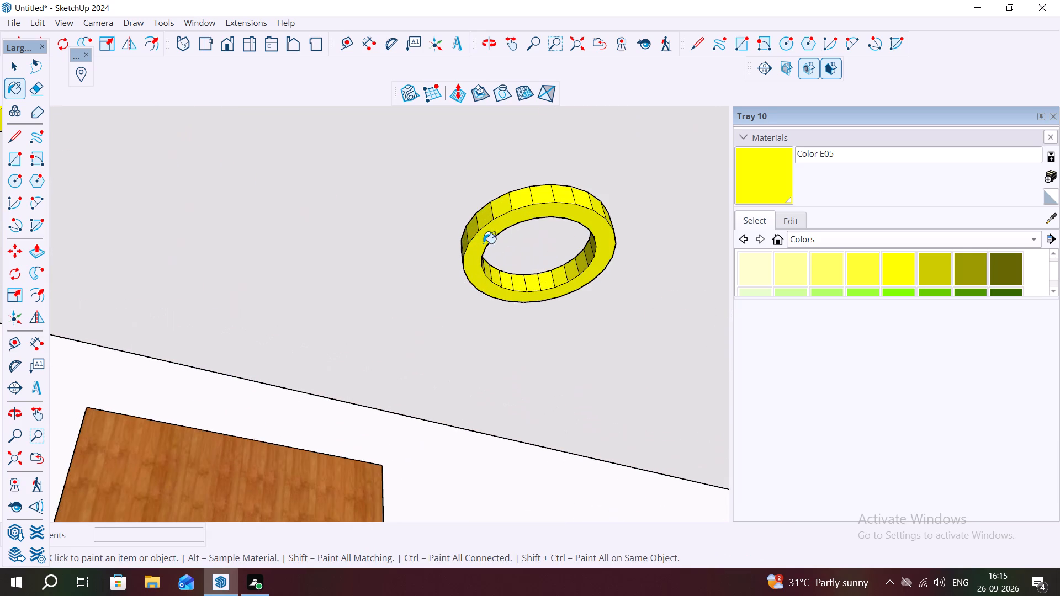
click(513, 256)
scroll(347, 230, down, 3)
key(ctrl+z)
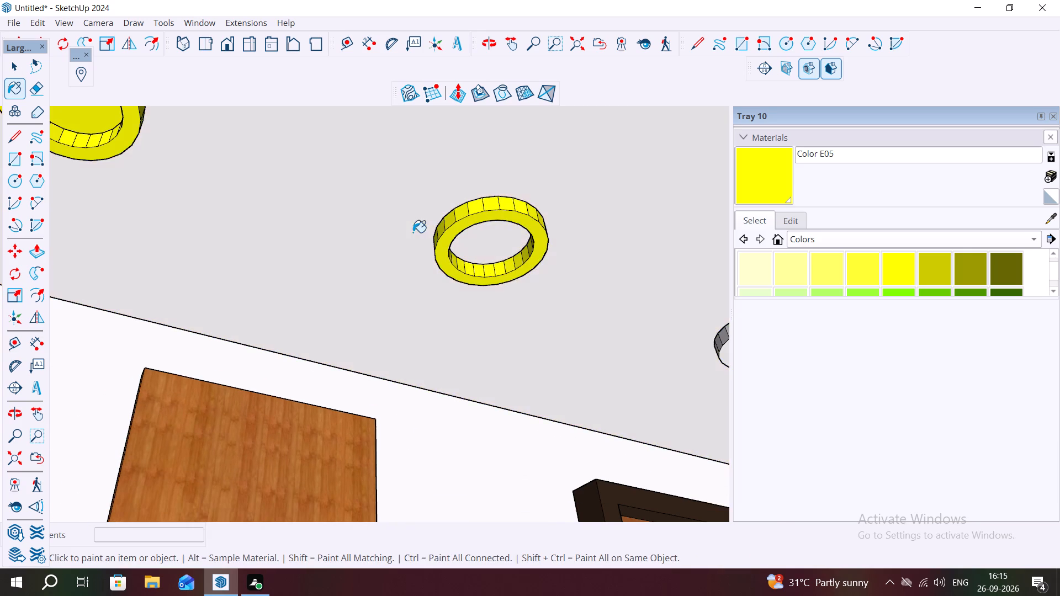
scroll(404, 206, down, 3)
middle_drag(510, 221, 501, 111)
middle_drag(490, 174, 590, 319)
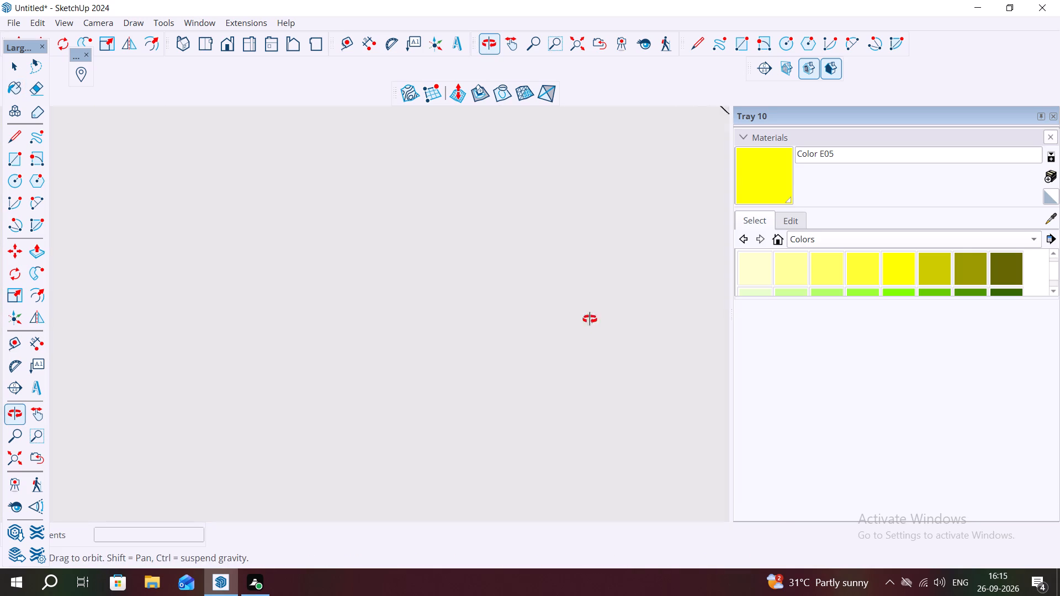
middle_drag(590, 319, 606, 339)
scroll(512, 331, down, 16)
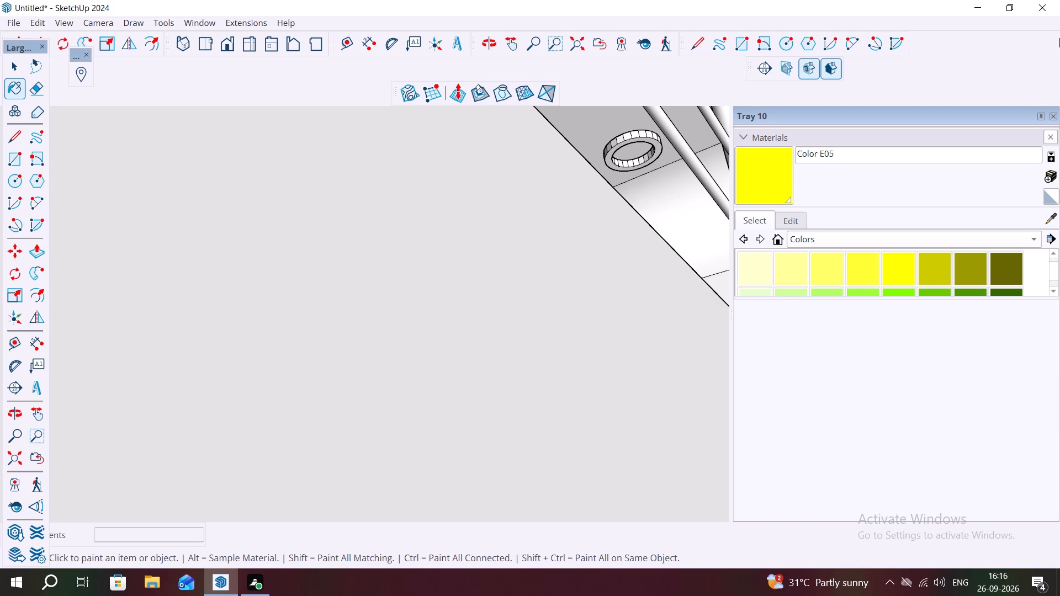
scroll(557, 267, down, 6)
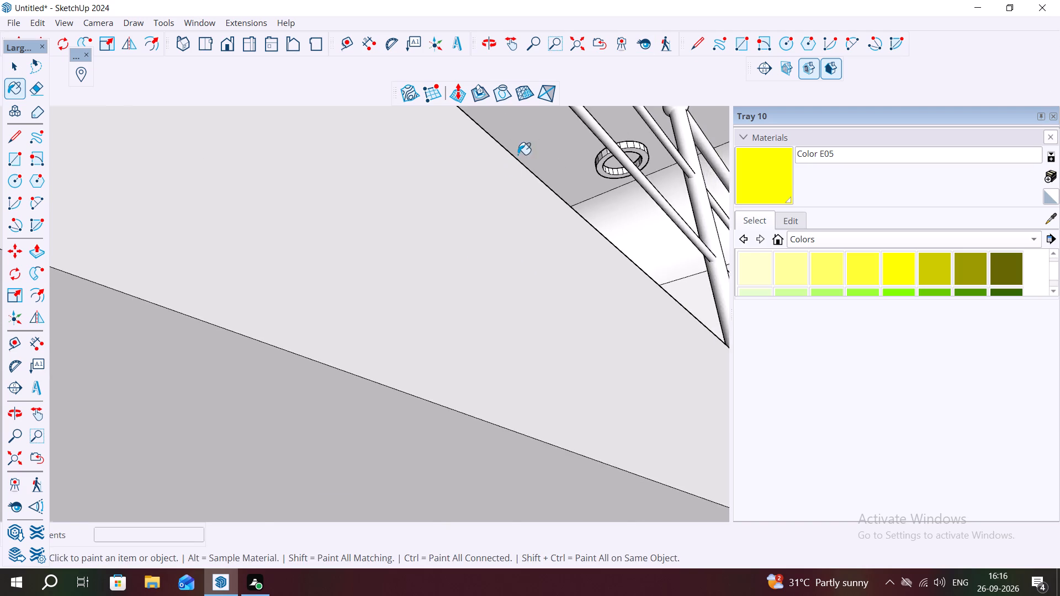
Undo the last yellow Color E05 fills on the ring fittings under the balcony canopy.
scroll(520, 155, down, 8)
middle_drag(535, 227, 543, 307)
scroll(636, 144, down, 3)
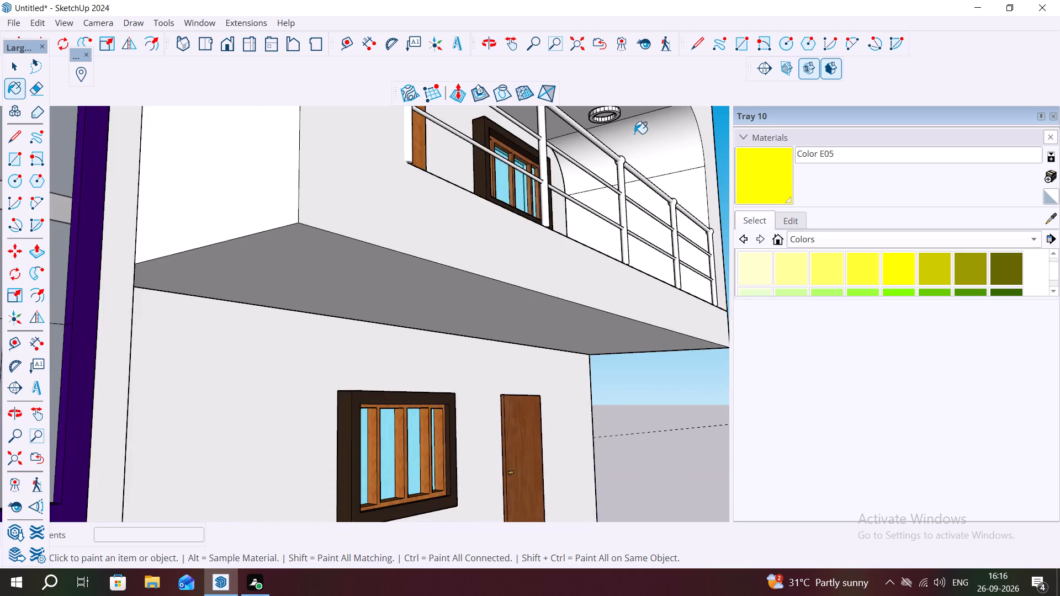
scroll(634, 134, down, 5)
scroll(351, 376, down, 6)
scroll(508, 188, up, 3)
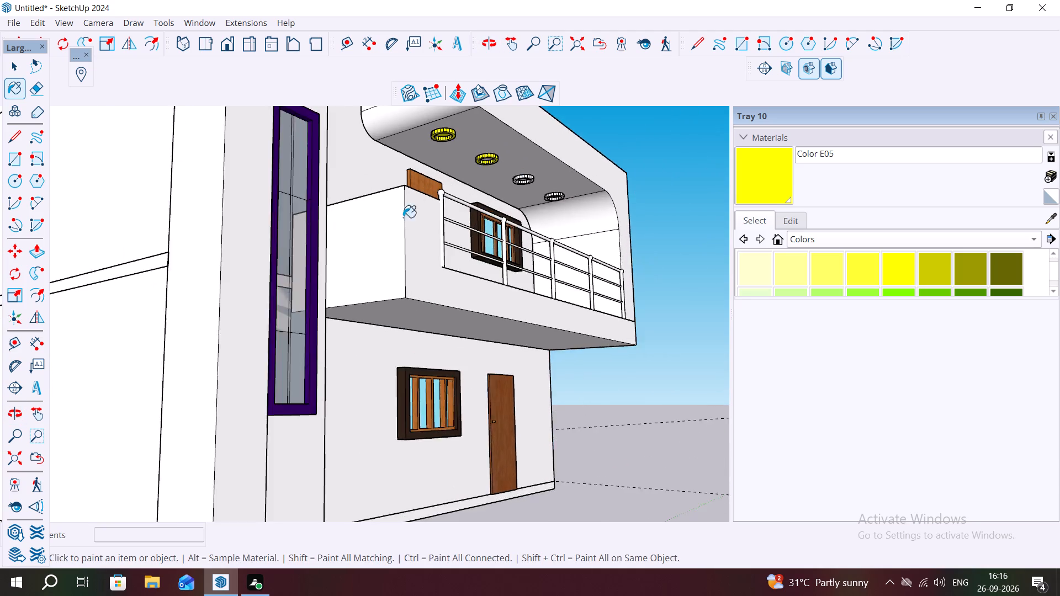
scroll(403, 217, up, 3)
key(ctrl+z)
key(ctrl+z)
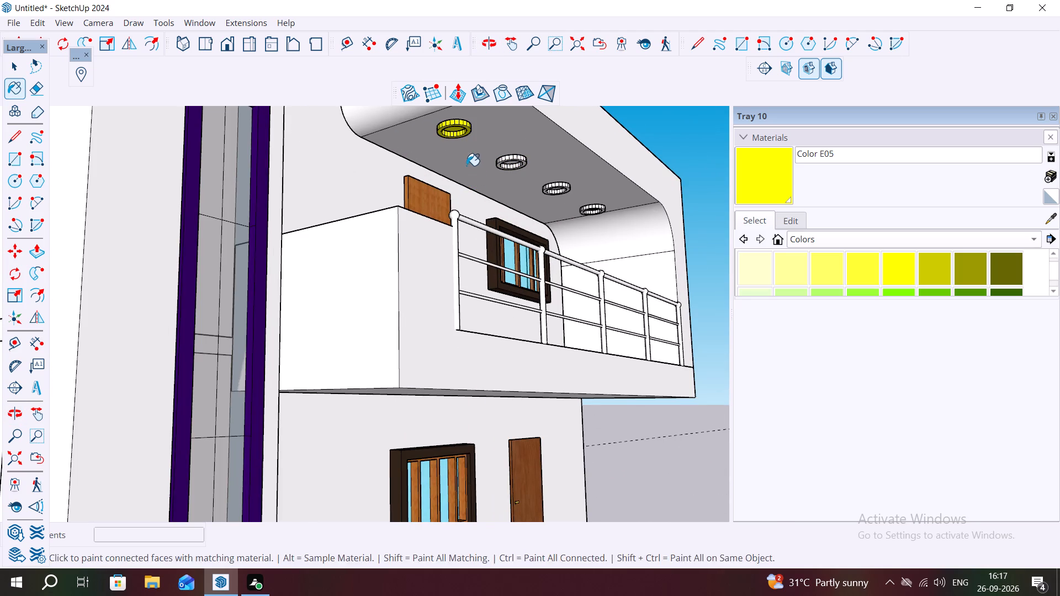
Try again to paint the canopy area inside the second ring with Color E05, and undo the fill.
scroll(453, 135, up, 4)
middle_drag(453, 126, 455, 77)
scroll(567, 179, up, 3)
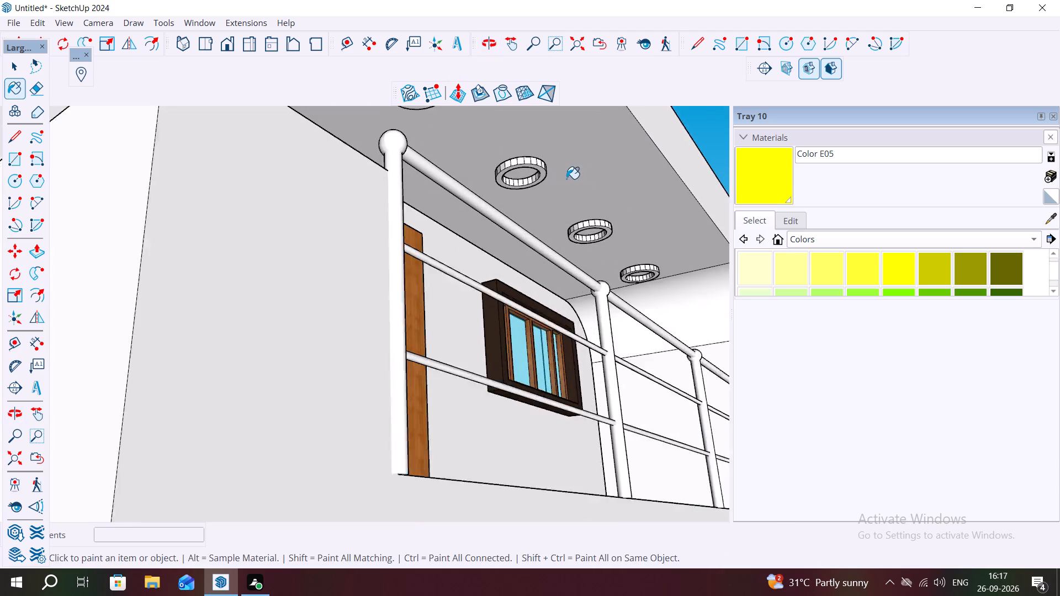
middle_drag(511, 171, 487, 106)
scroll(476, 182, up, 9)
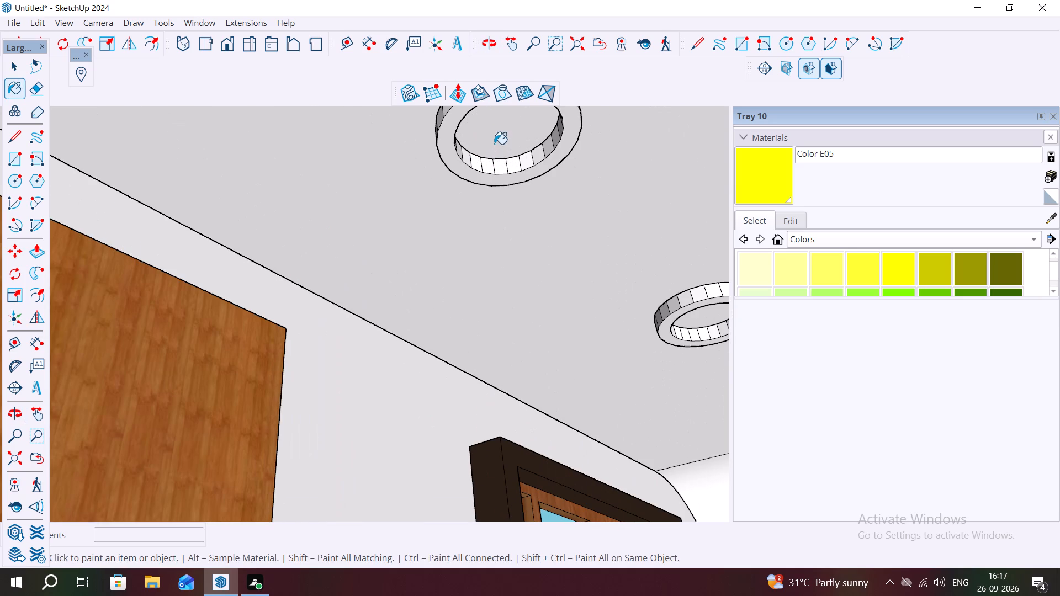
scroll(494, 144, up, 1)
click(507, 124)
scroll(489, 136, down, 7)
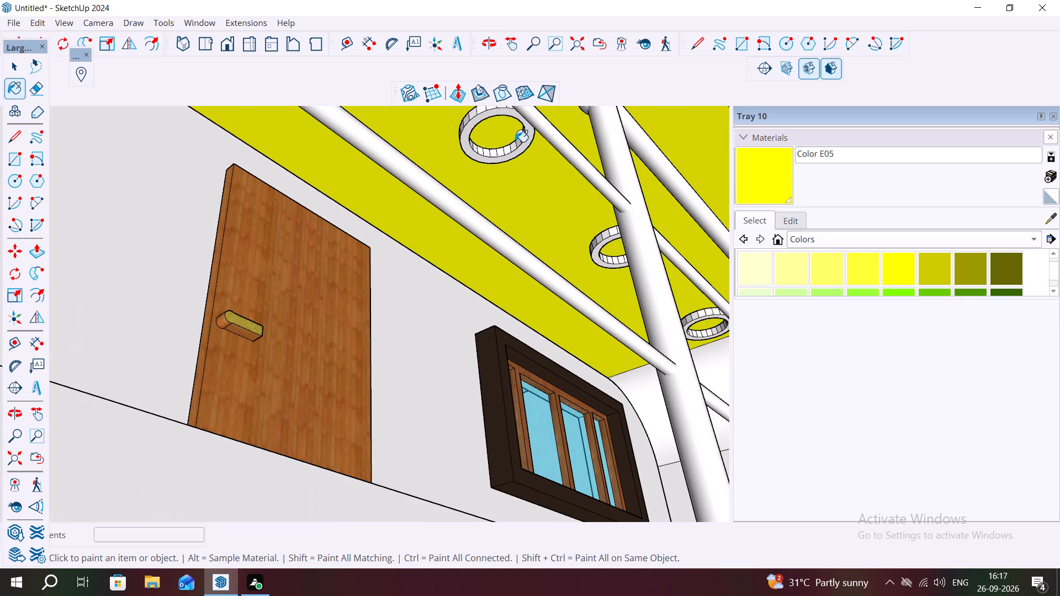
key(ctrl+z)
Select the canopy's underside with all its connected geometry and examine the selection from the front of the balcony.
scroll(476, 143, up, 4)
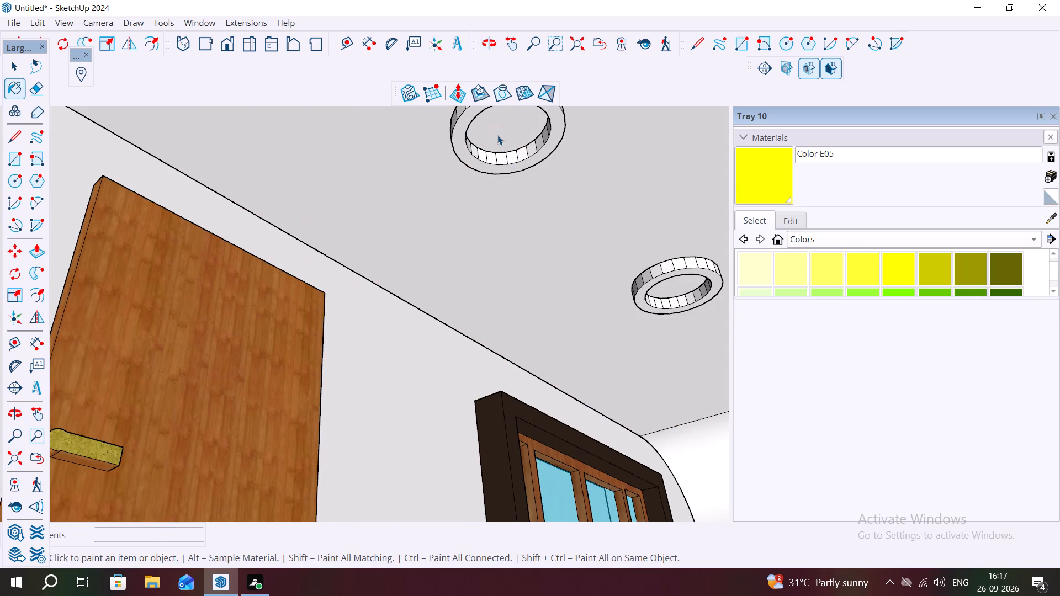
key(space)
click(496, 130)
triple_click(494, 129)
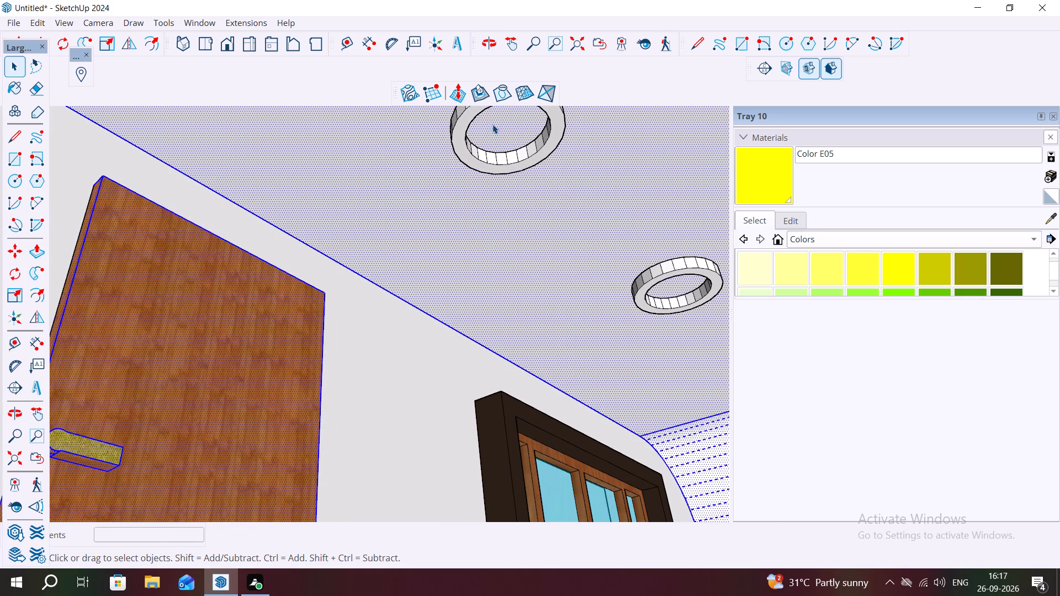
scroll(494, 126, down, 12)
middle_drag(649, 201, 359, 260)
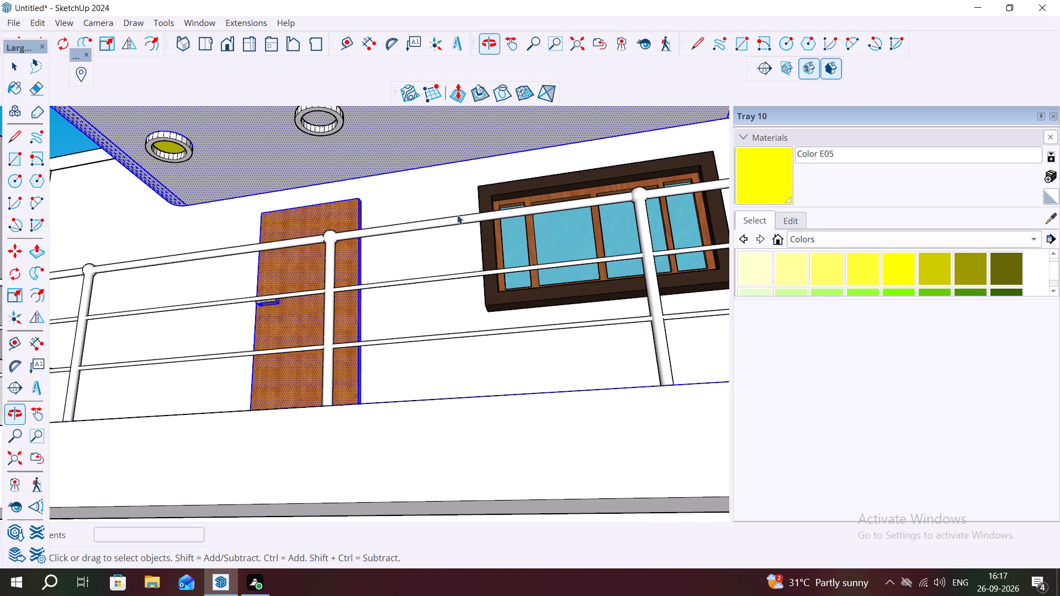
scroll(359, 238, down, 1)
scroll(261, 199, down, 6)
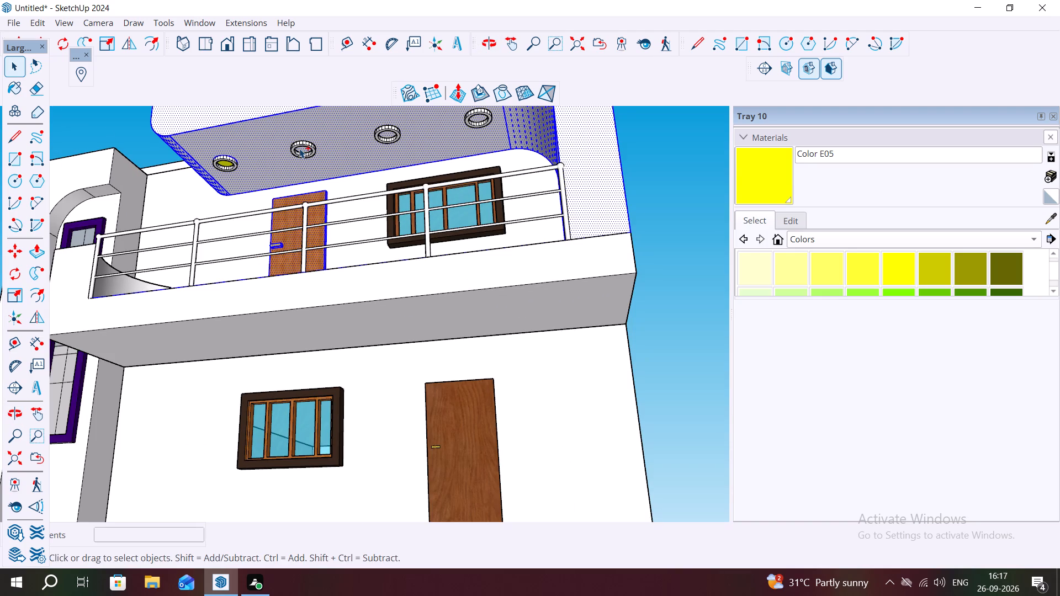
Undo the light-fitting work back to a single plain circle on the canopy's underside, near the door end.
key(ctrl+z)
key(ctrl+z)
key(ctrl+z)
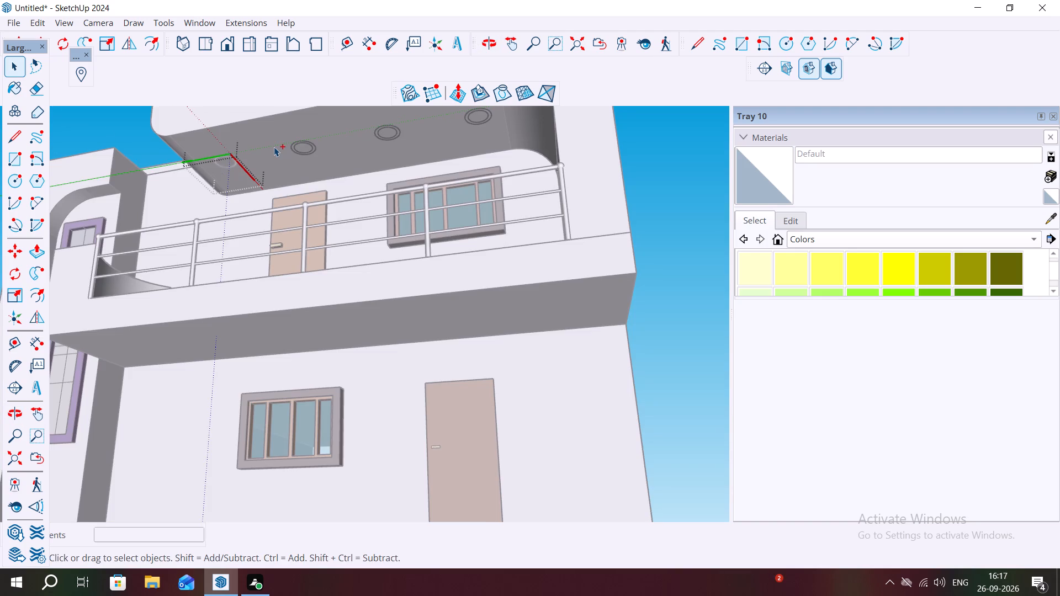
key(ctrl+z)
key(ctrl+z)
scroll(228, 153, up, 9)
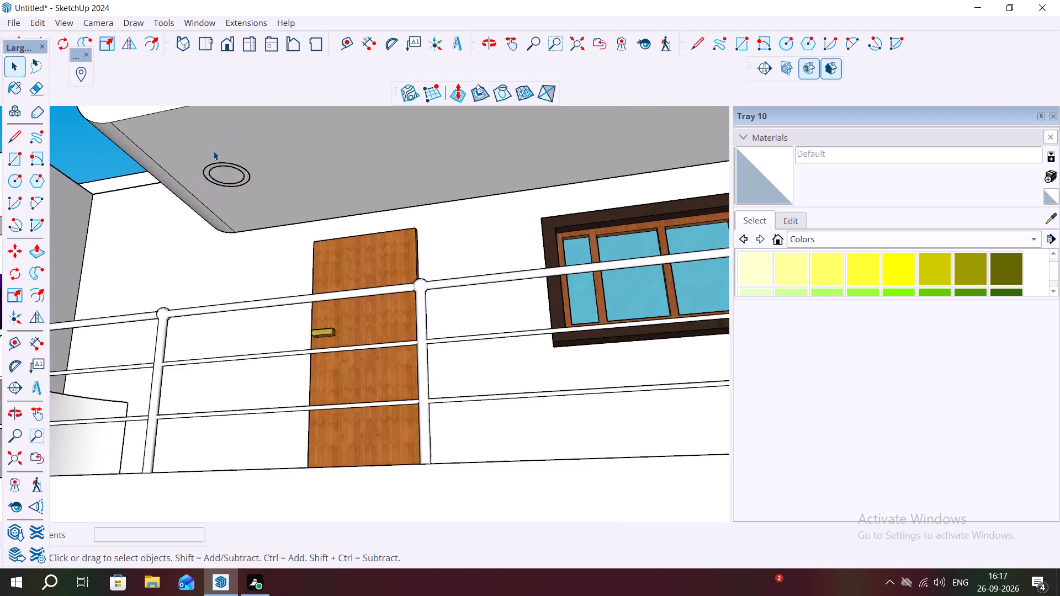
scroll(213, 151, up, 4)
key(ctrl+z)
key(ctrl+z)
scroll(215, 168, up, 2)
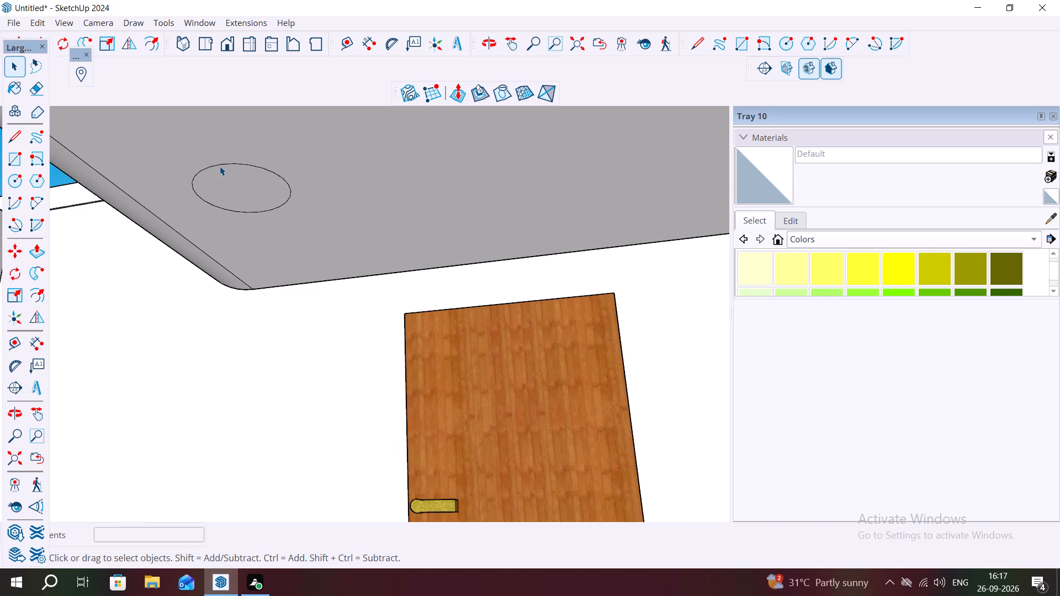
Make the circle face and its edge on the canopy's underside into a component with the default settings.
triple_click(220, 166)
double_click(222, 188)
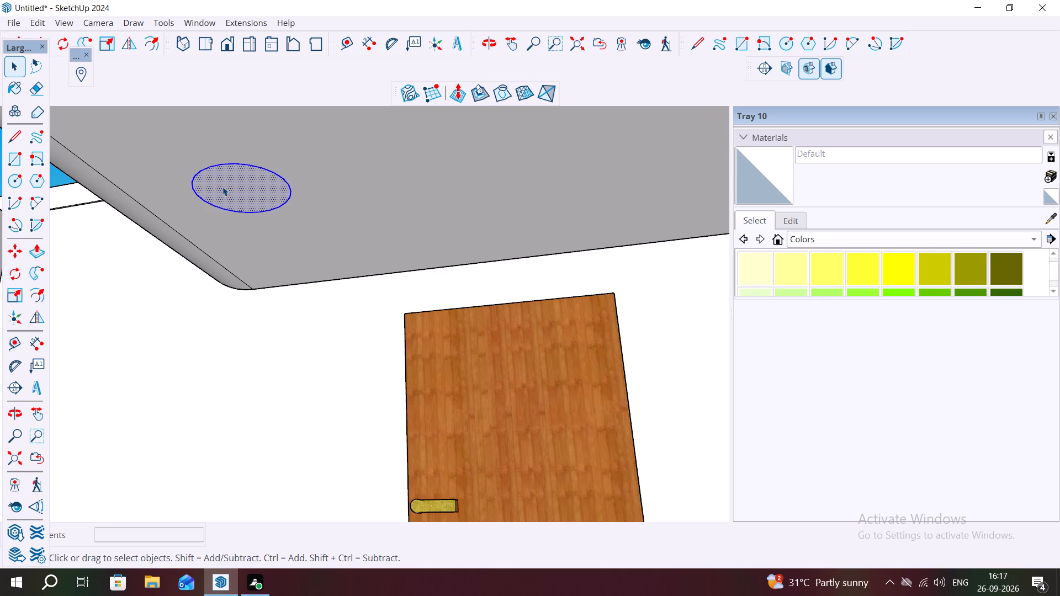
right_click(222, 187)
click(250, 302)
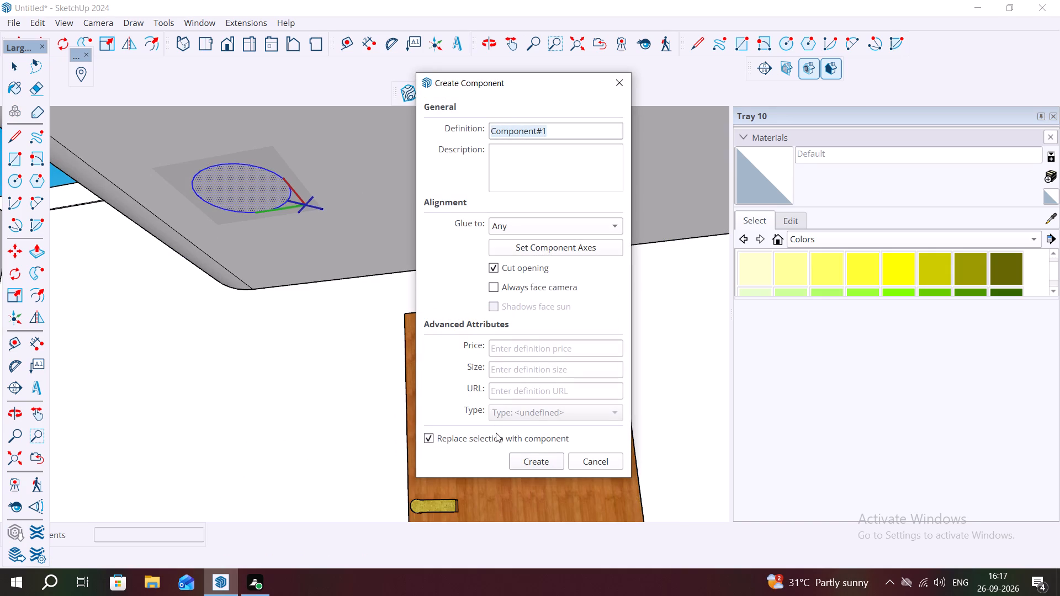
click(532, 458)
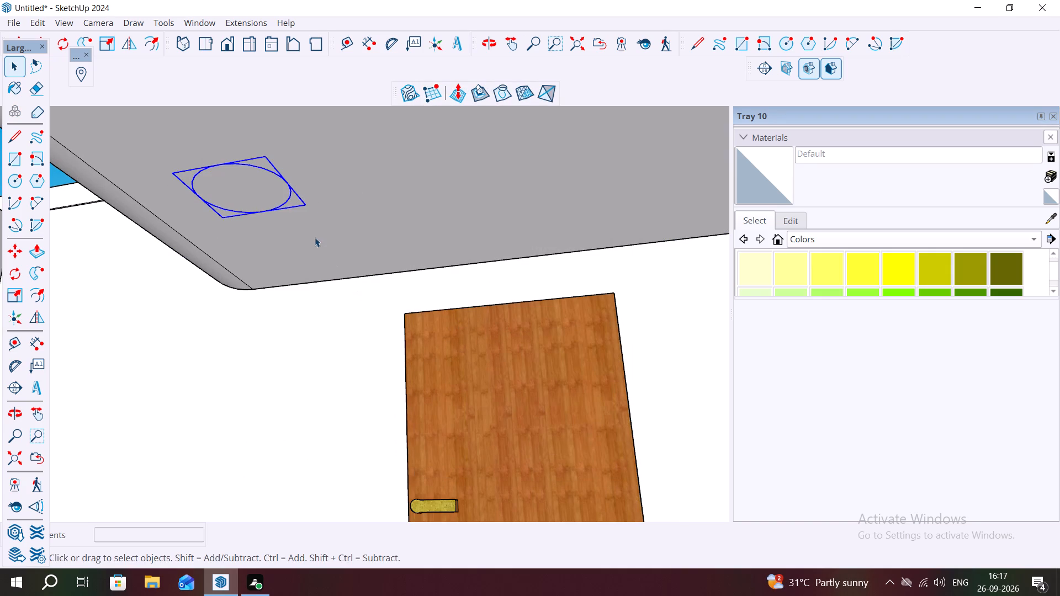
Copy the circle component about 12' 10 9/16" along the canopy's underside to its far end near the curved wall.
key(m)
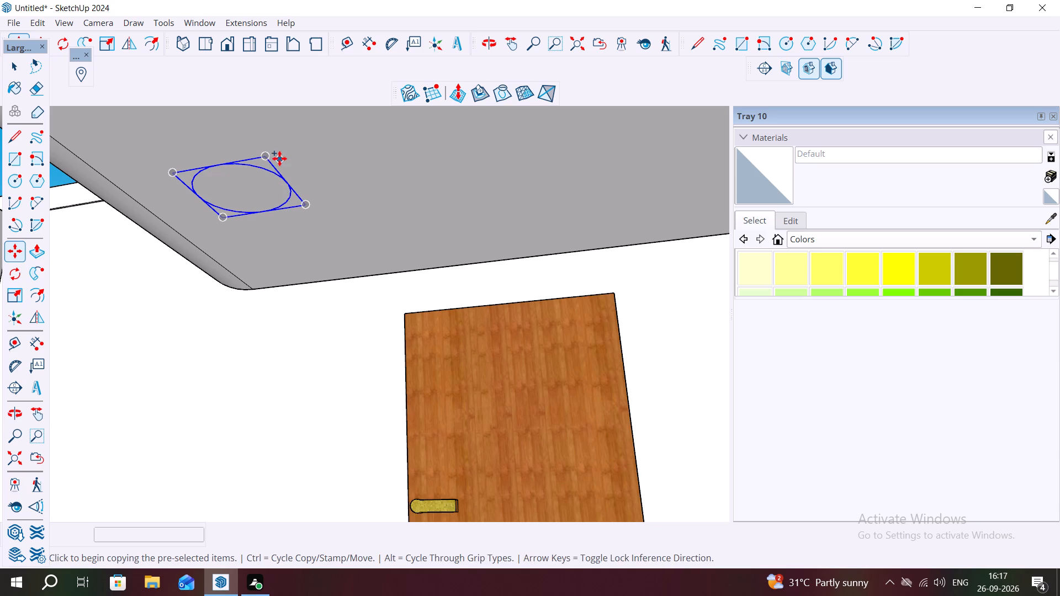
click(268, 155)
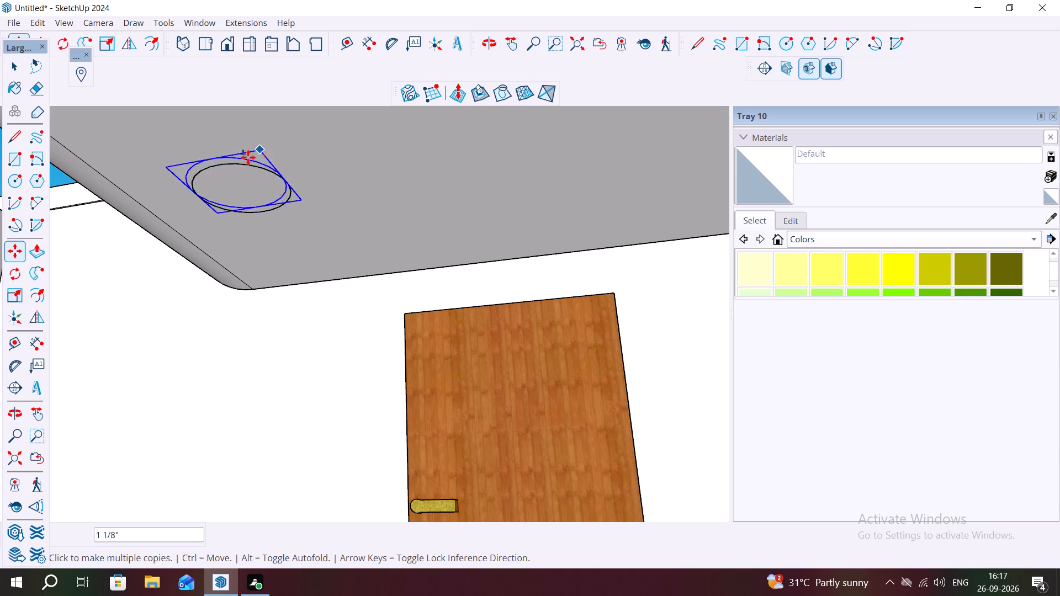
scroll(248, 157, down, 6)
scroll(144, 168, down, 3)
scroll(399, 134, down, 8)
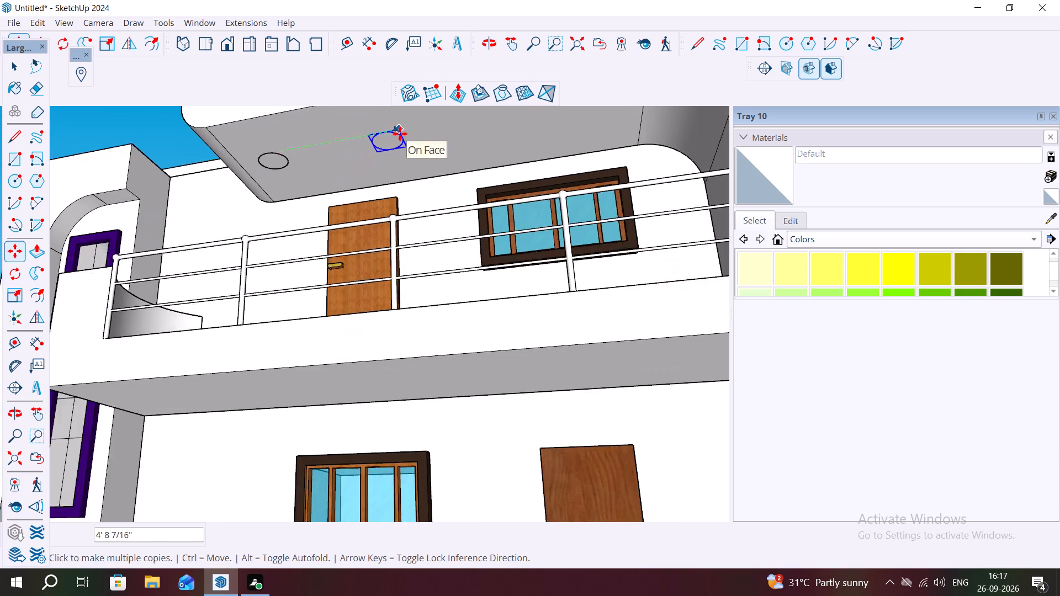
scroll(400, 134, down, 4)
scroll(526, 109, up, 8)
scroll(533, 110, down, 2)
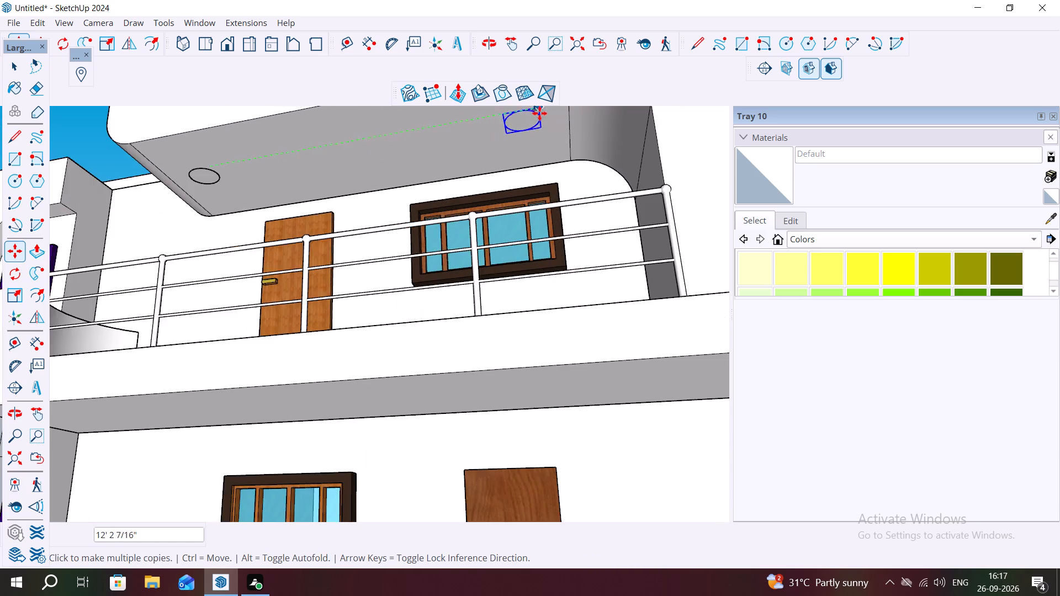
scroll(539, 113, down, 8)
scroll(547, 184, down, 1)
scroll(545, 141, up, 1)
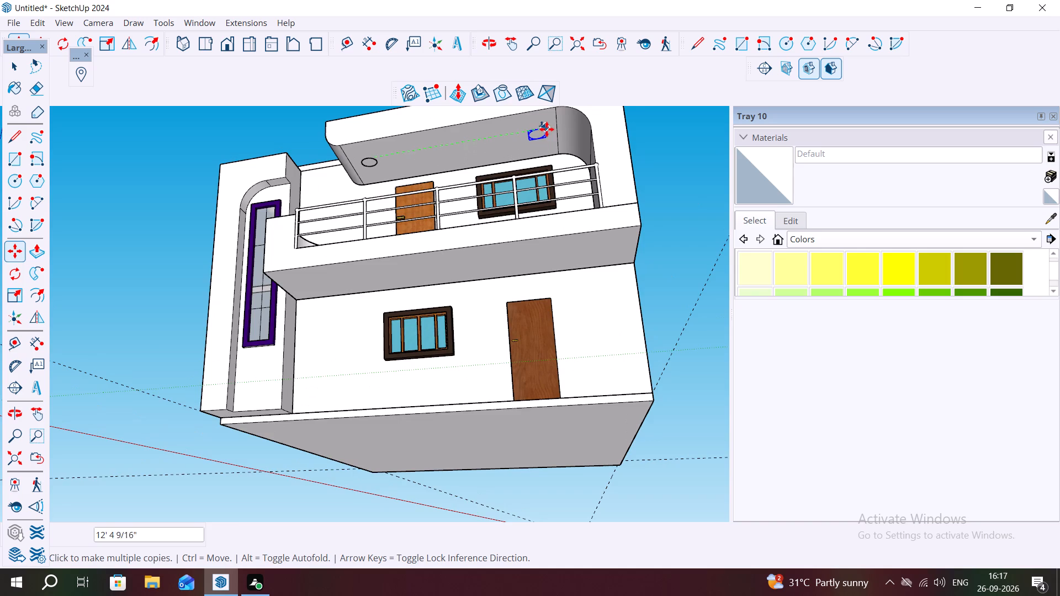
scroll(547, 127, up, 10)
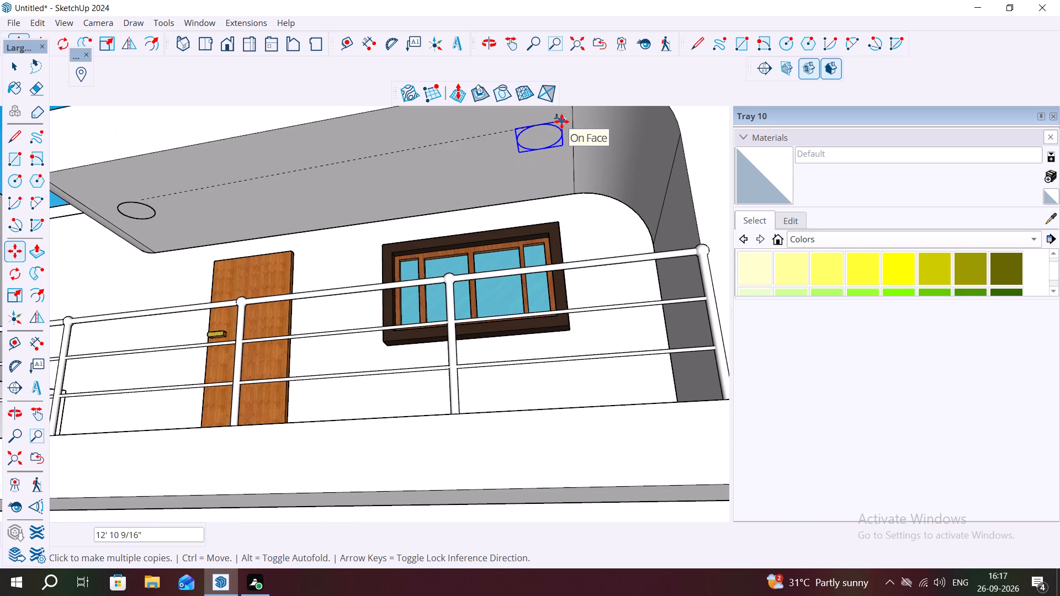
click(561, 124)
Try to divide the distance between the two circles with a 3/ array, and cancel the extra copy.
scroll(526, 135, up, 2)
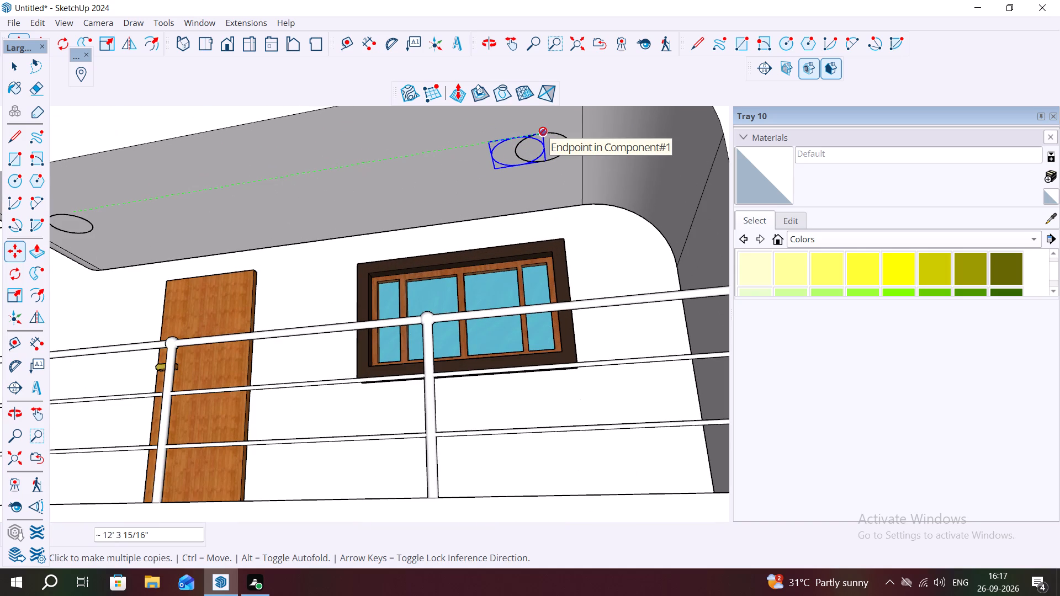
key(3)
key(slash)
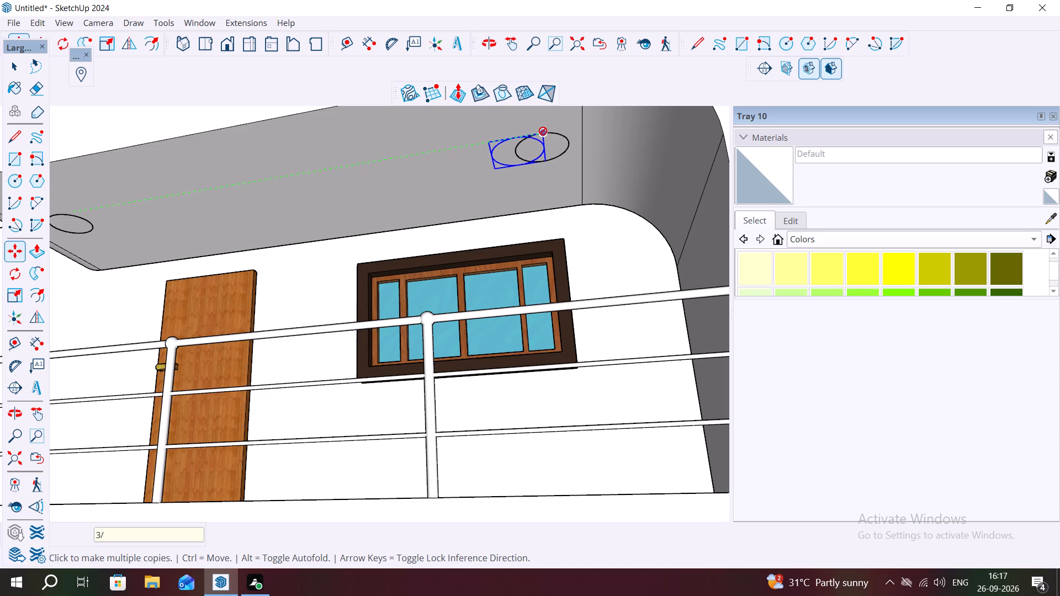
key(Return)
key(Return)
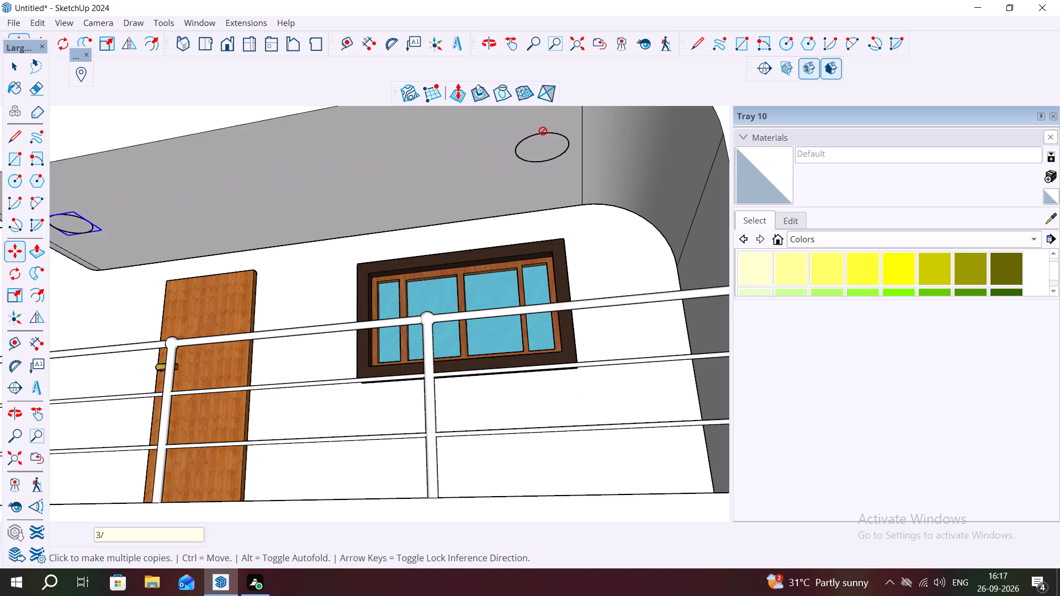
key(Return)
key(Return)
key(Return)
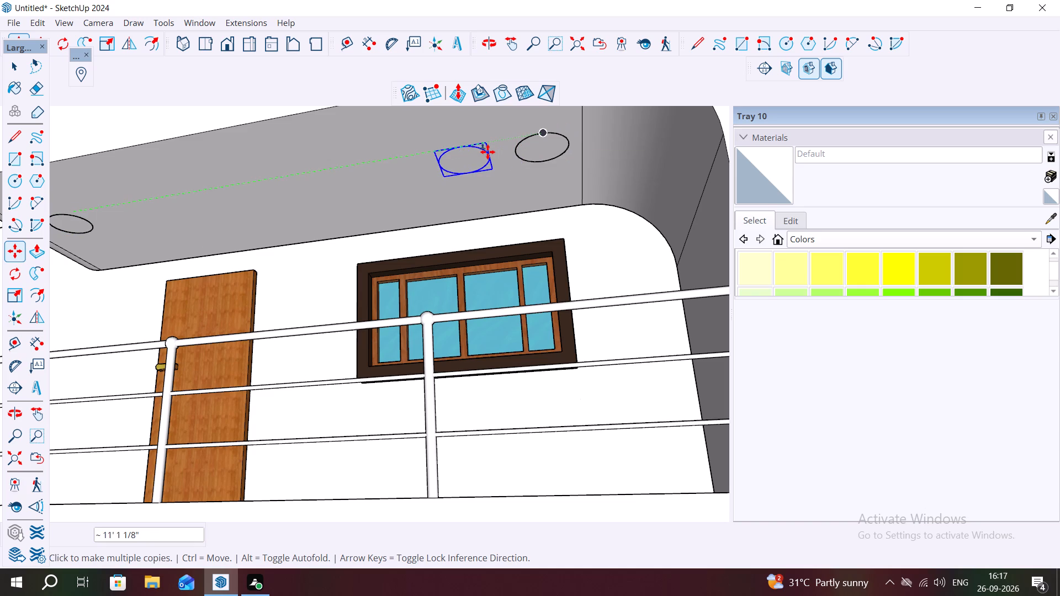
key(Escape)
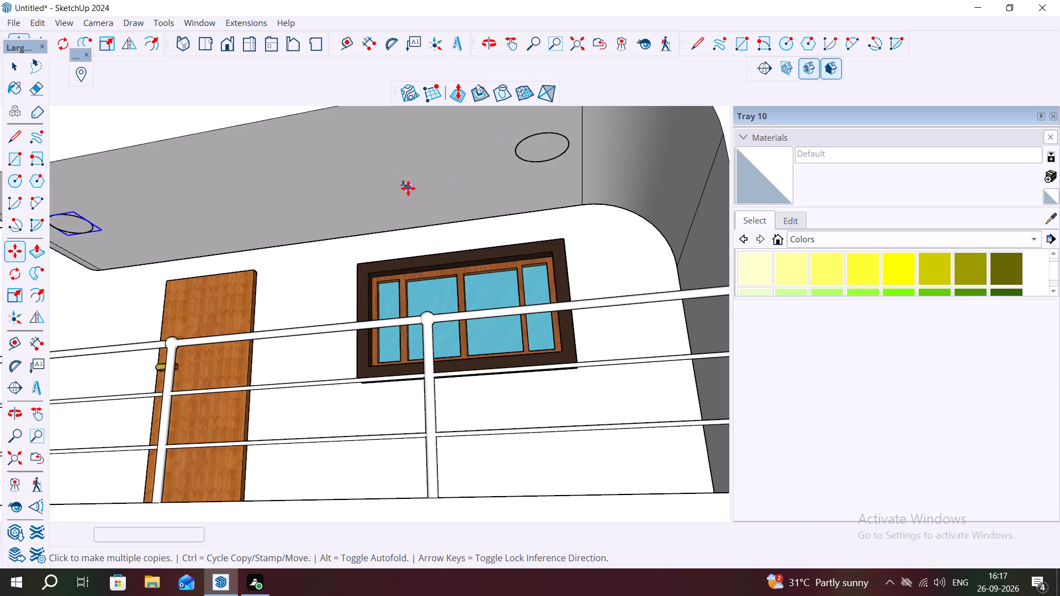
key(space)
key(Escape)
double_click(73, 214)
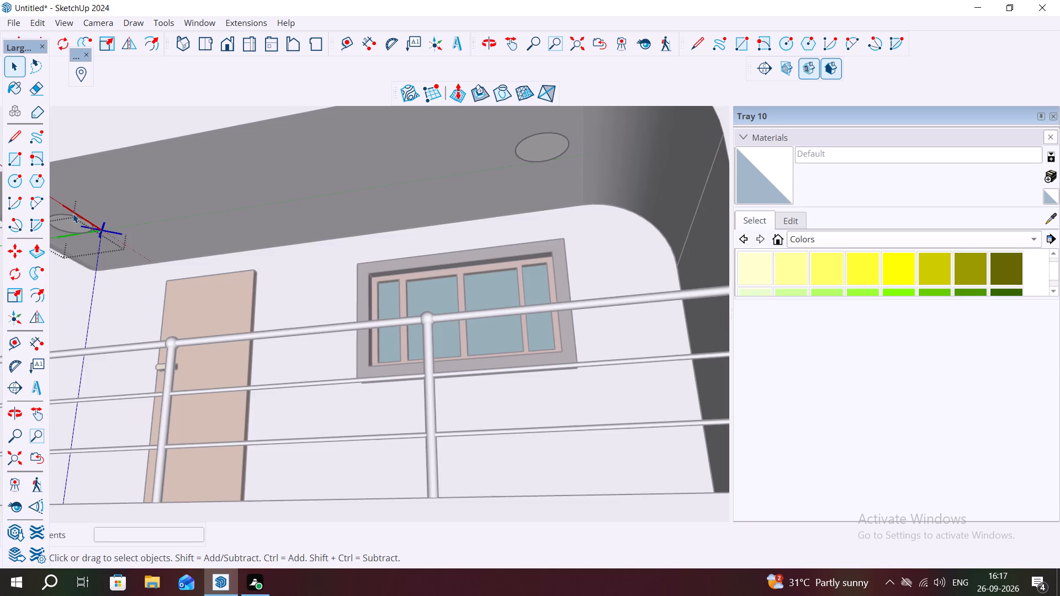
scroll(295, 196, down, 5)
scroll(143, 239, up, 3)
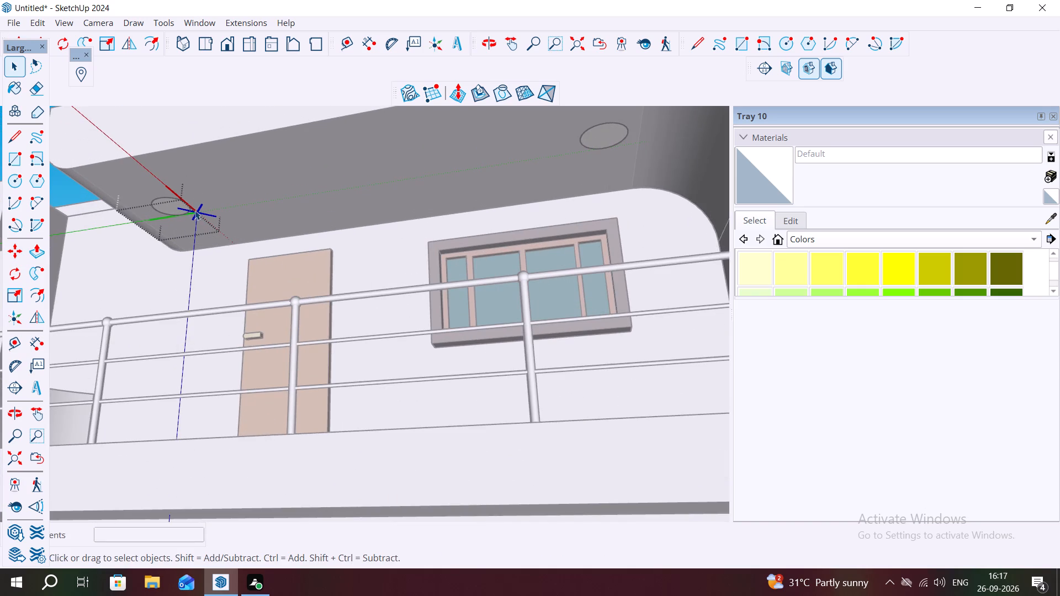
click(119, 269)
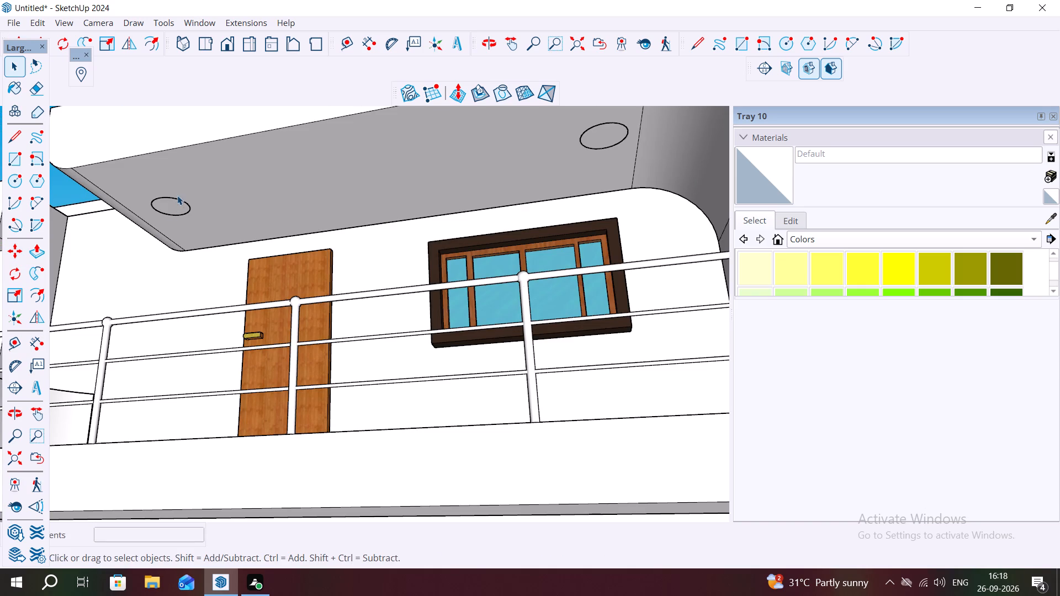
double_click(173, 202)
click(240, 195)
Copy the door-end circle component about 9' 2 5/16" along the canopy's underside and divide that distance with a 3/ array.
click(176, 209)
key(m)
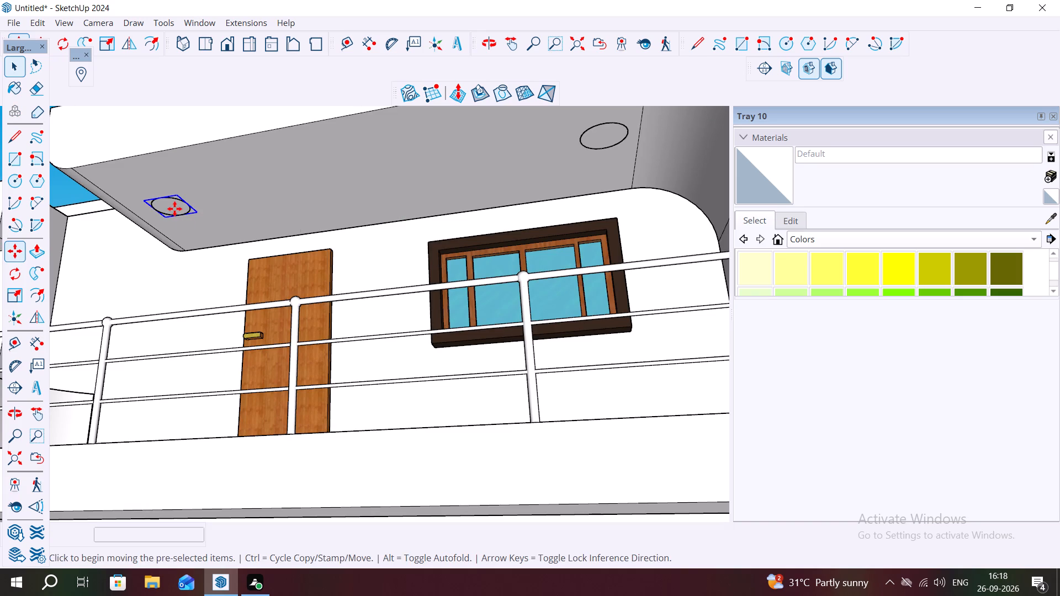
click(180, 193)
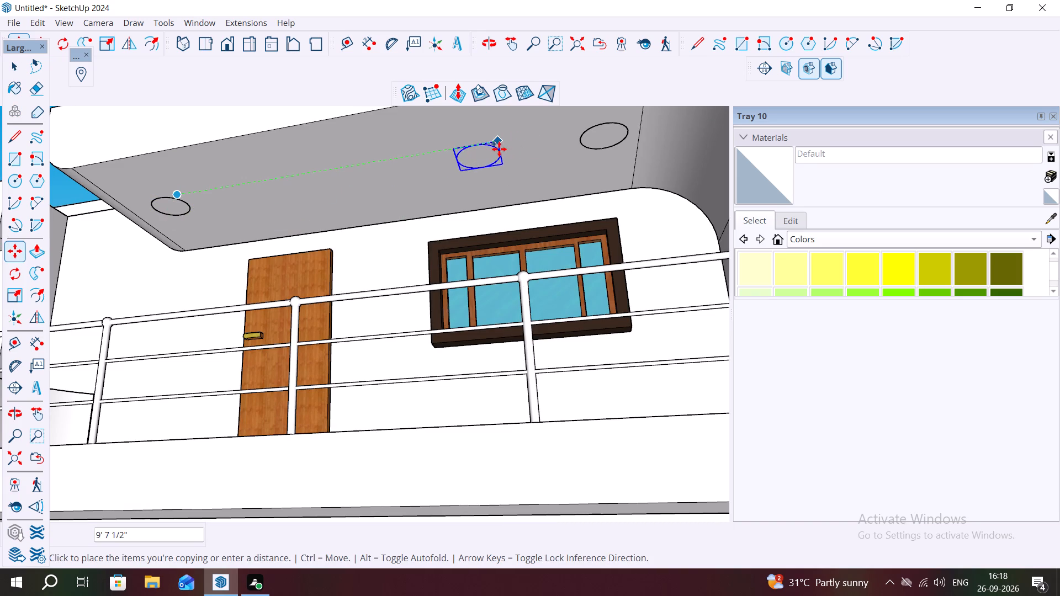
click(483, 151)
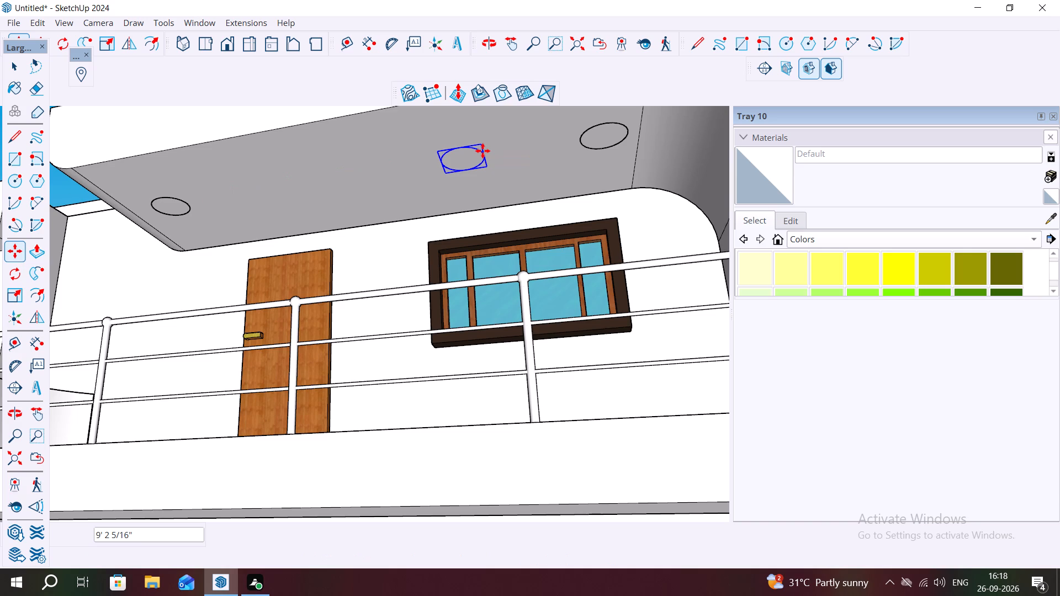
key(3)
key(slash)
key(Return)
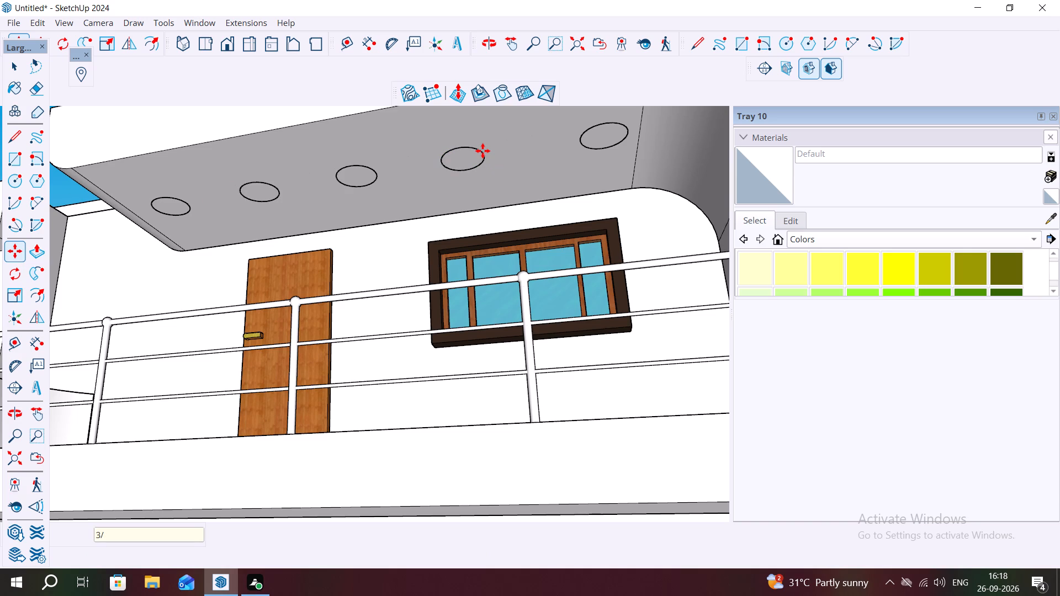
key(Escape)
key(space)
Open the door-end circle component for editing and offset its edge inward to form a concentric inner circle.
scroll(574, 141, up, 1)
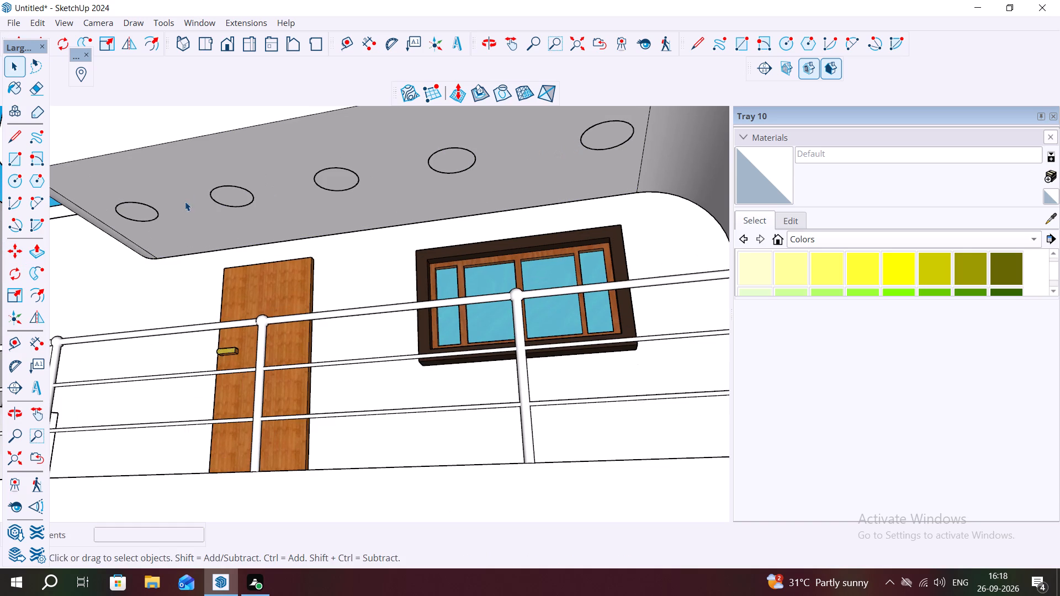
triple_click(145, 212)
click(143, 211)
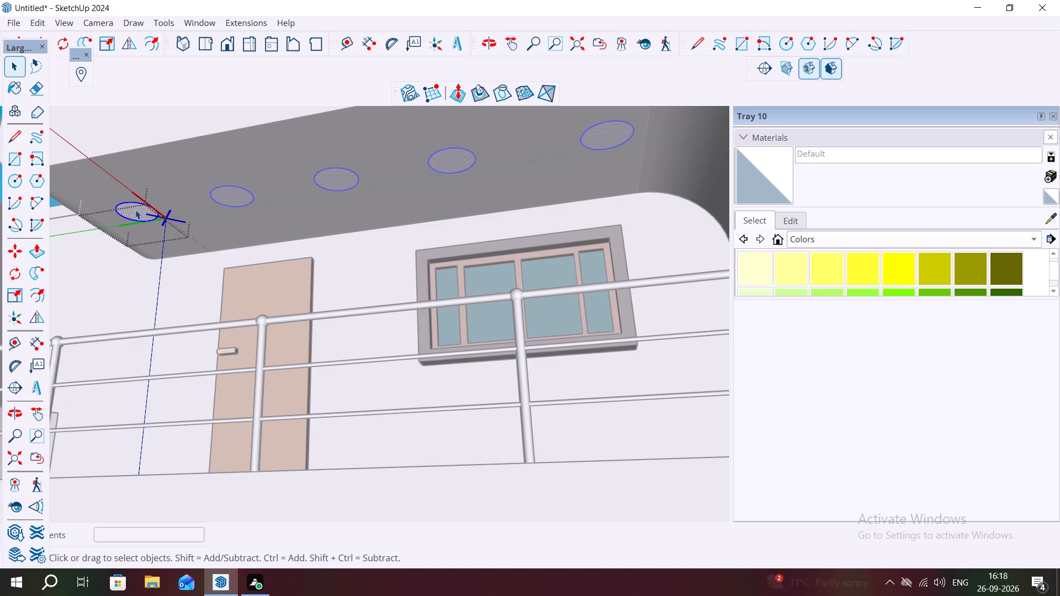
scroll(131, 194, up, 12)
middle_drag(132, 215, 149, 180)
key(f)
drag(117, 207, 120, 207)
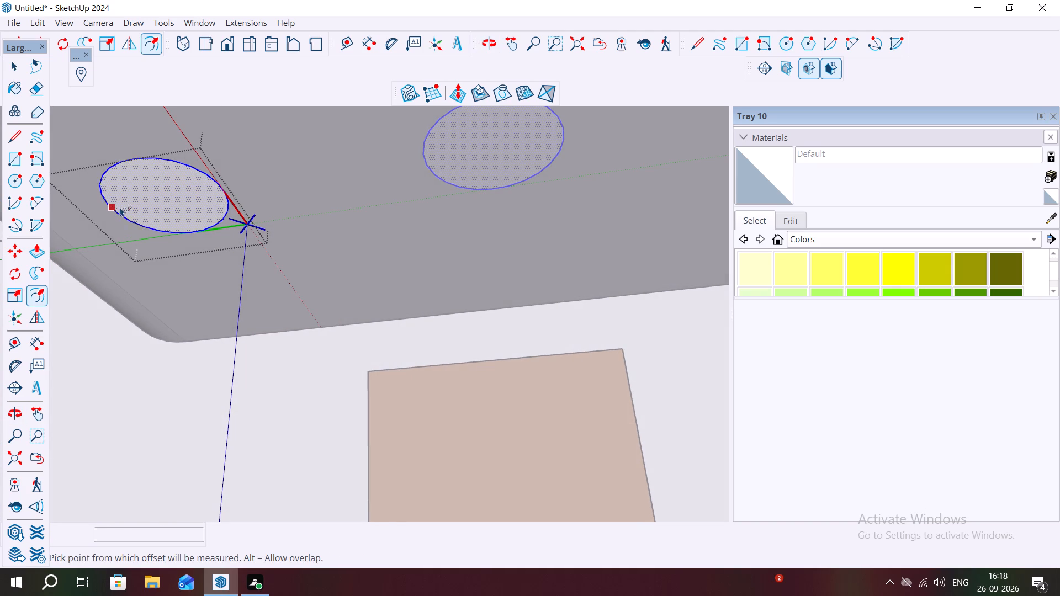
drag(120, 207, 129, 205)
key(Escape)
key(space)
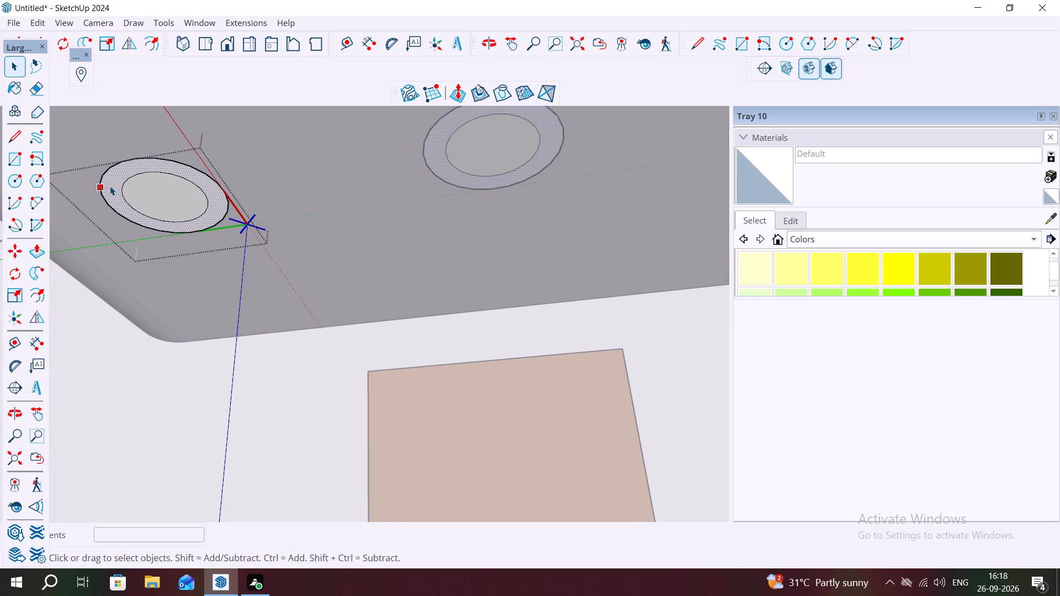
Extrude the outer ring face of the light component slightly downward from the canopy's underside.
click(113, 184)
key(p)
drag(113, 184, 112, 196)
key(space)
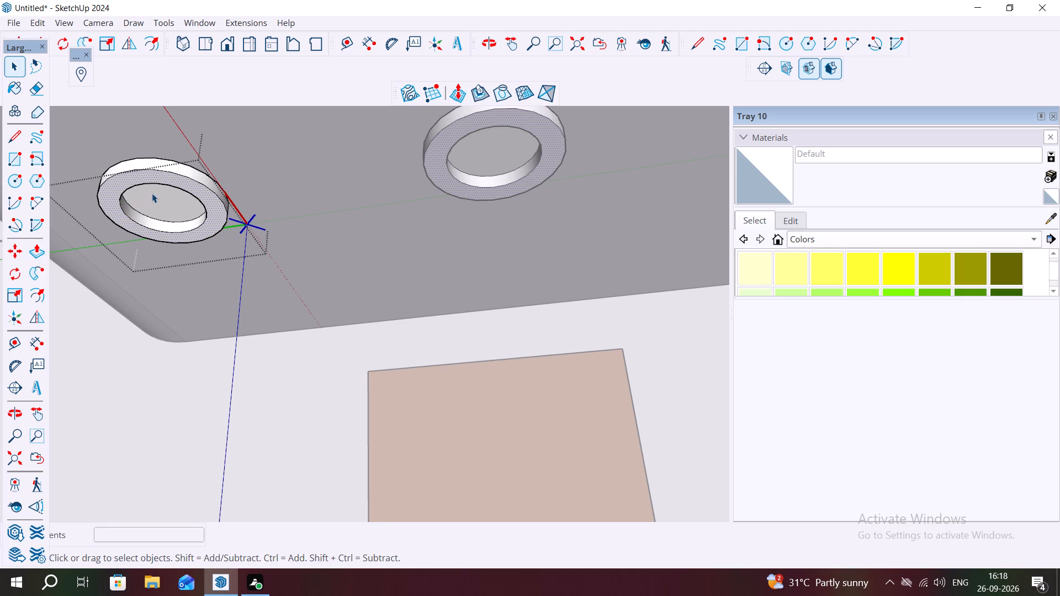
Paint the inner circle face of the light component yellow with Color E05 and close the component.
click(157, 194)
click(882, 267)
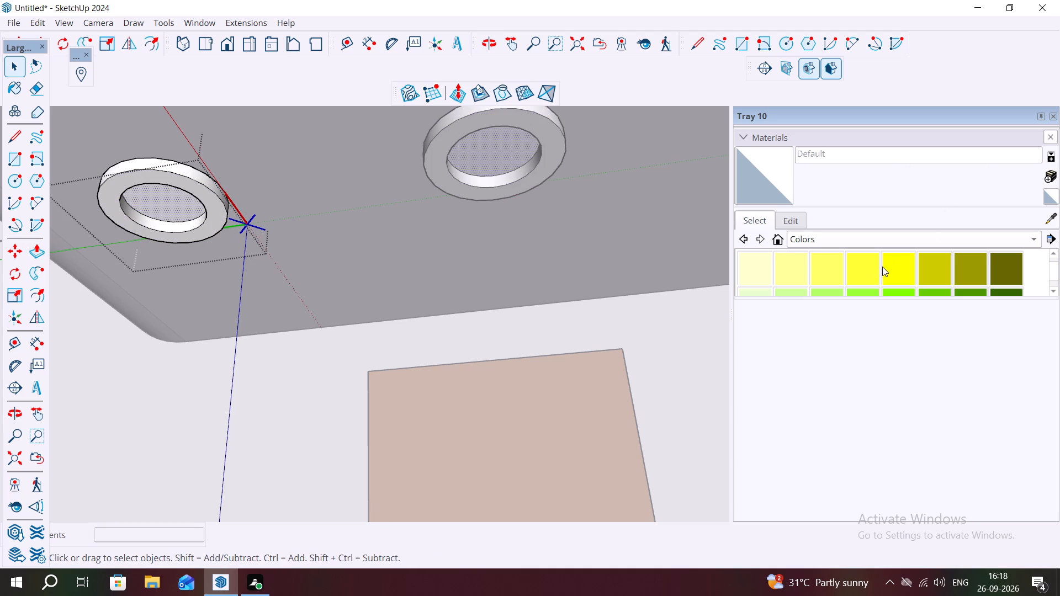
click(167, 209)
key(Escape)
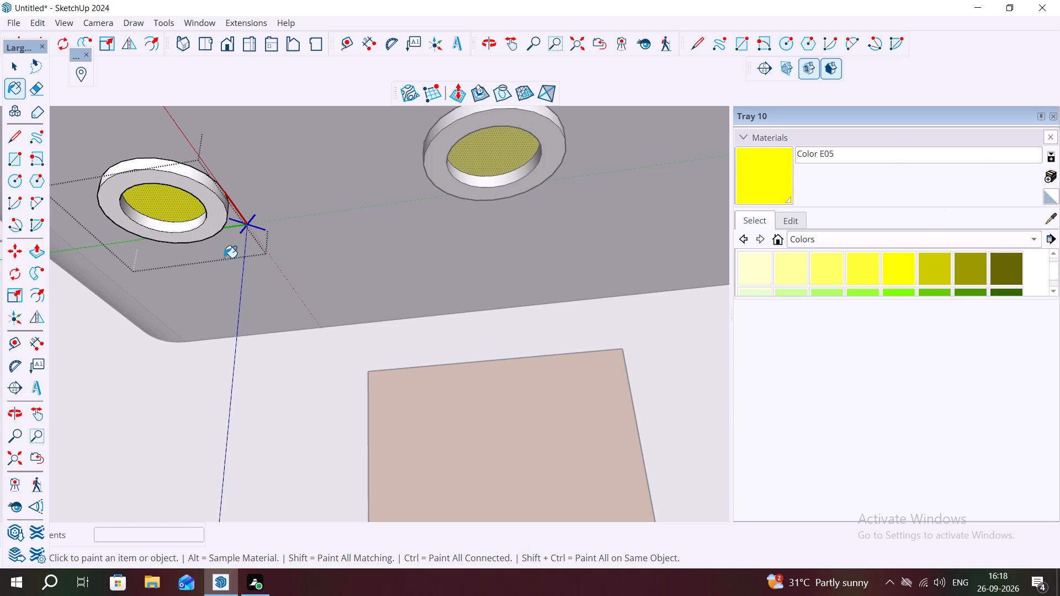
scroll(233, 266, down, 9)
key(space)
scroll(380, 148, down, 3)
scroll(343, 219, down, 4)
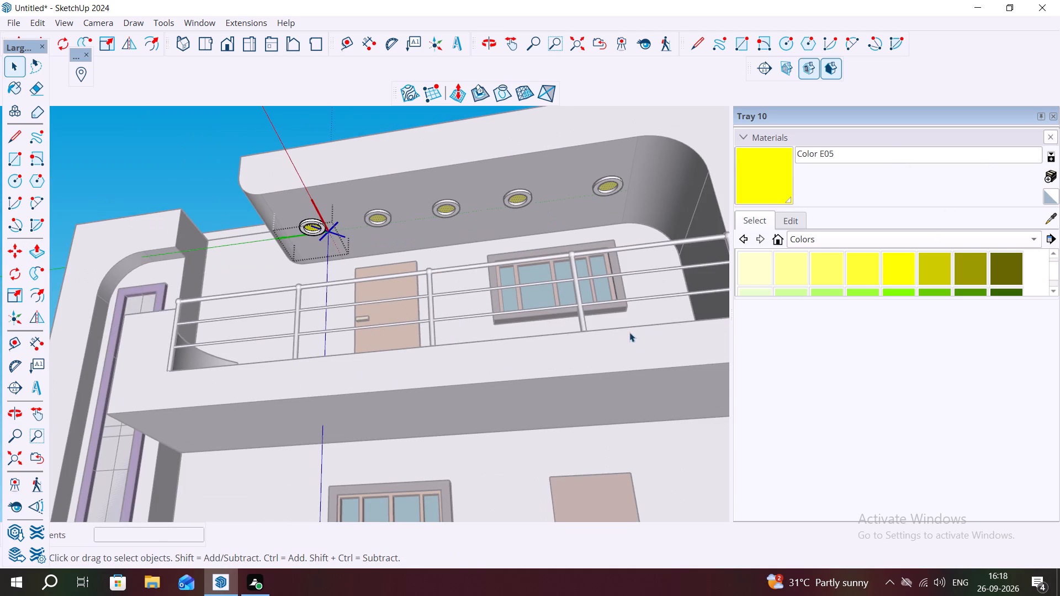
click(161, 189)
Examine the canopy lights and the whole front facade, including the tall purple-framed window, from below.
middle_drag(378, 315, 387, 345)
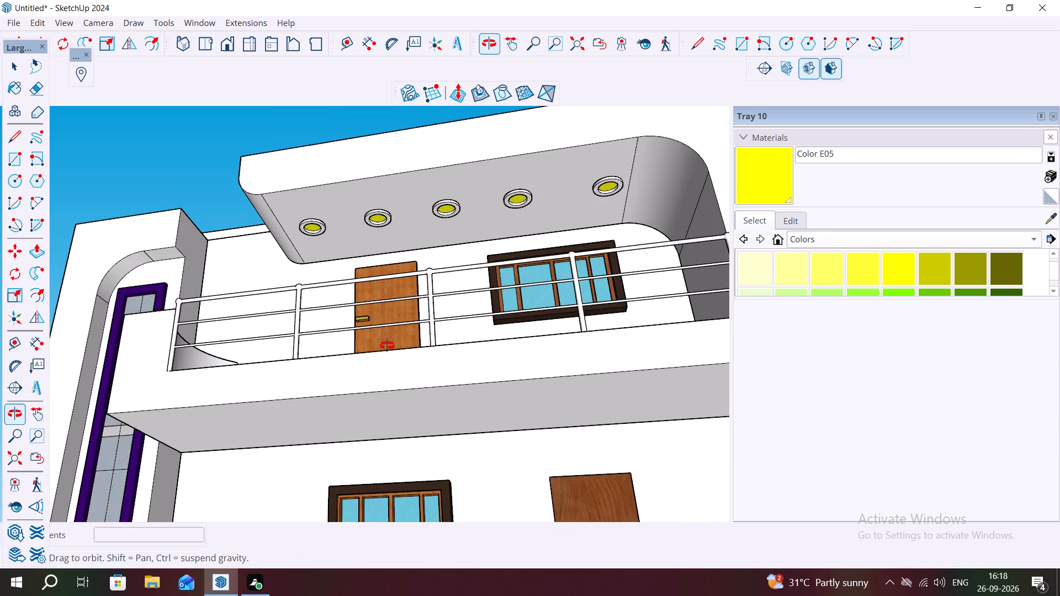
middle_drag(387, 345, 463, 350)
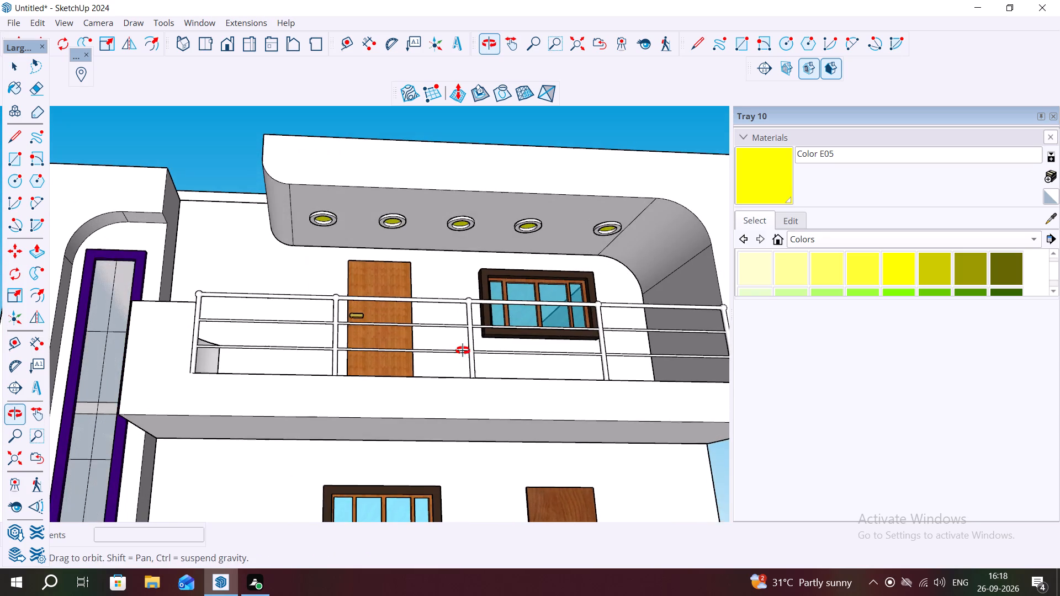
middle_drag(463, 350, 481, 334)
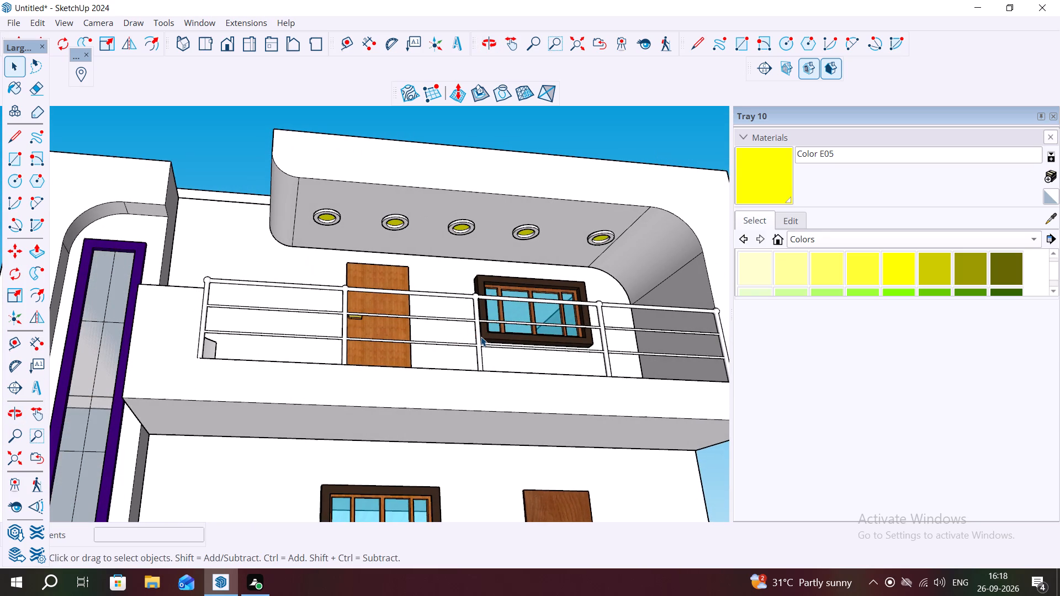
scroll(470, 248, up, 1)
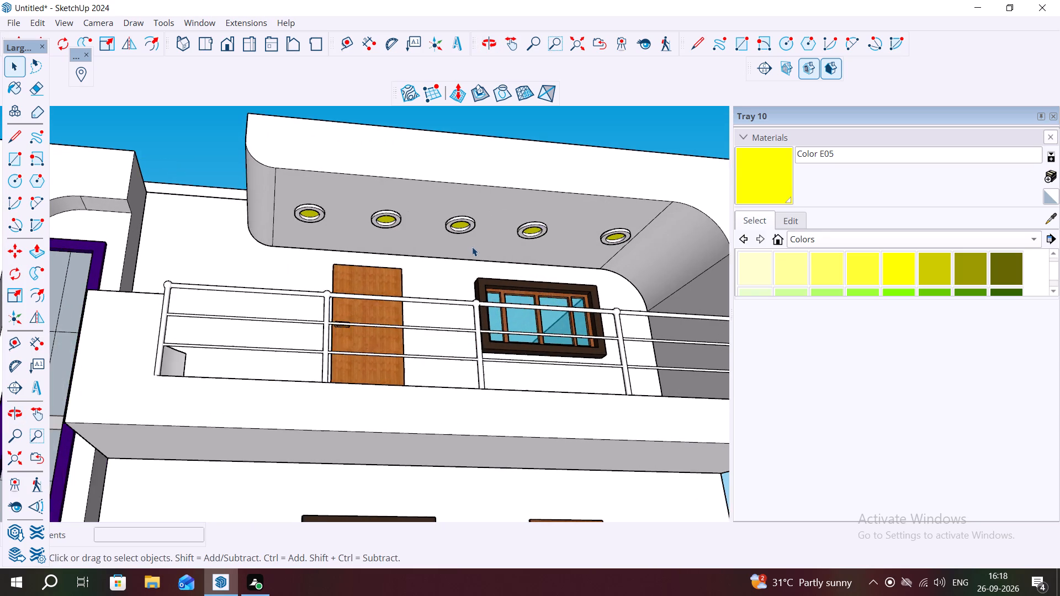
middle_drag(479, 245, 511, 243)
scroll(516, 225, up, 3)
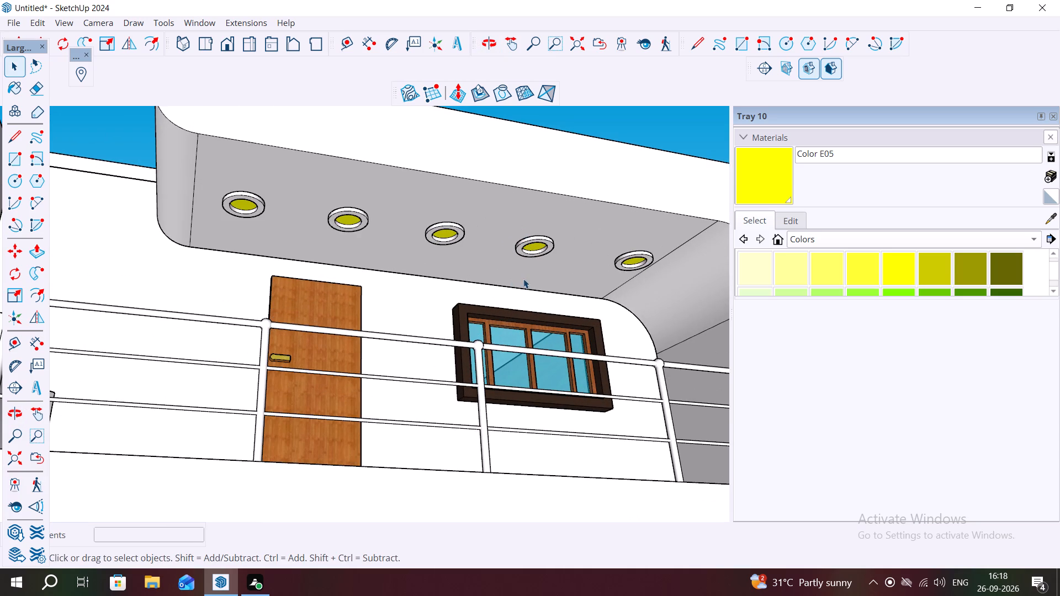
scroll(552, 256, down, 10)
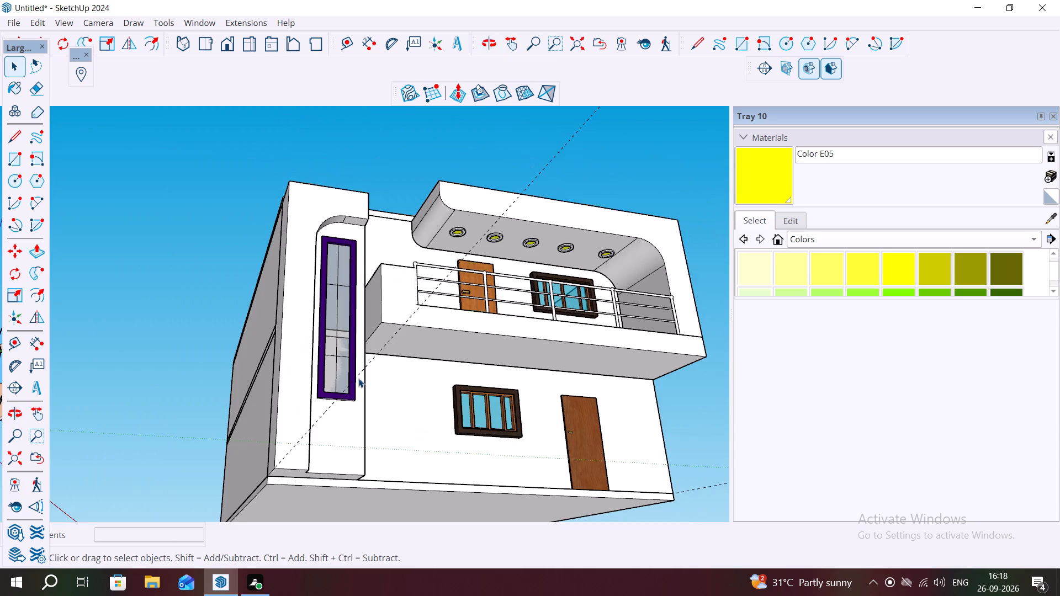
scroll(319, 366, up, 5)
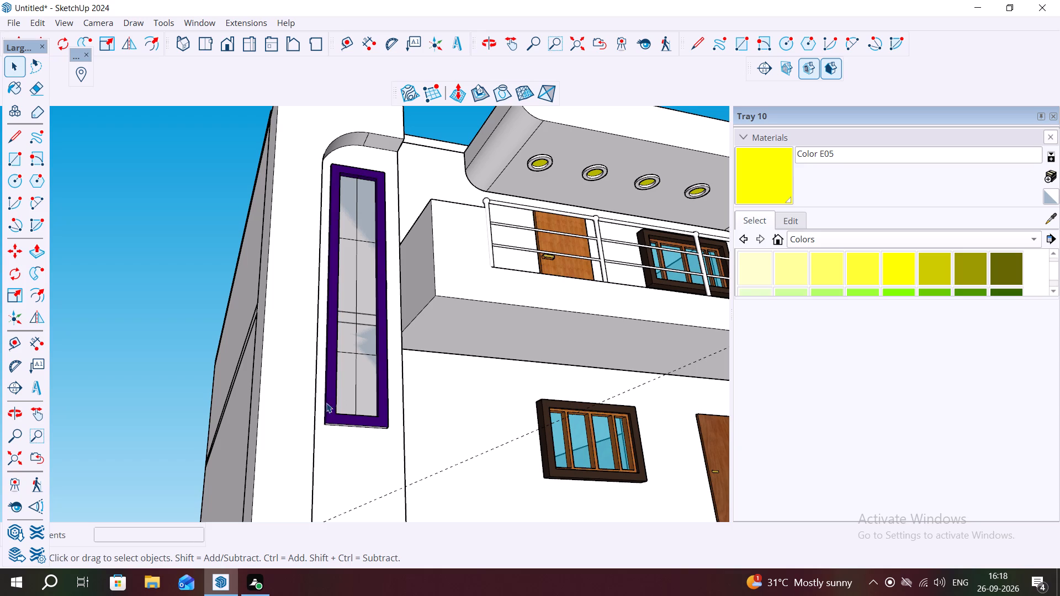
scroll(319, 406, down, 6)
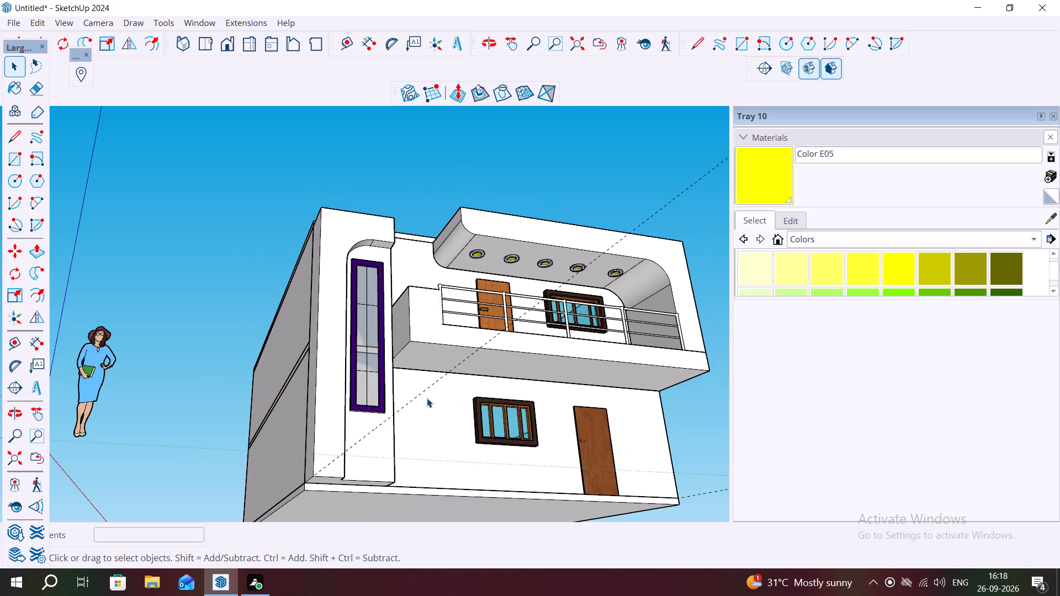
Delete all guides from the model.
click(13, 22)
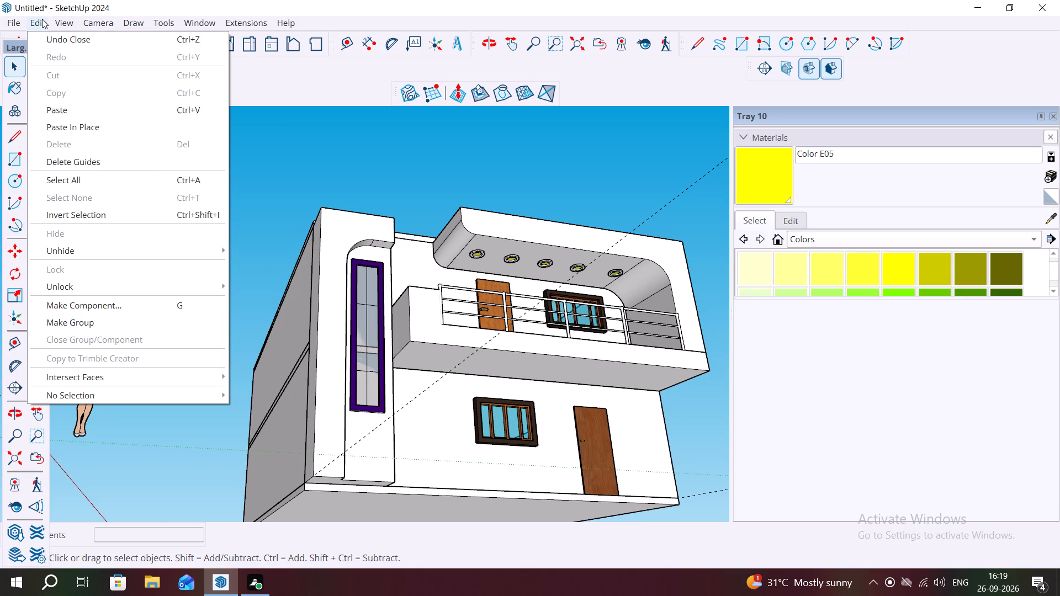
click(77, 162)
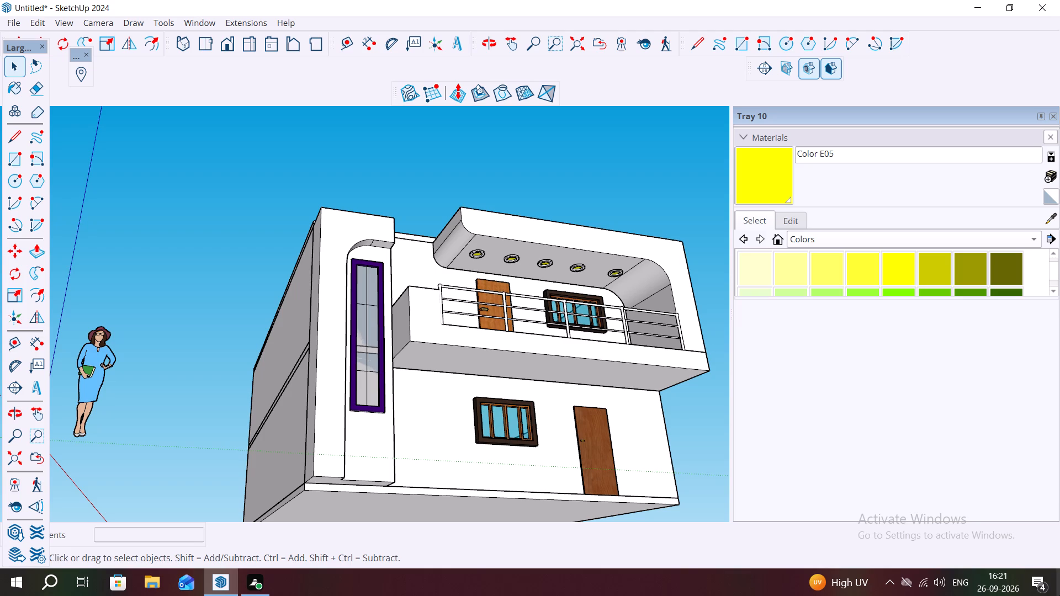
Draw a circle of about 2 7/16" radius on the recess underside above the purple-framed window, near its open end.
scroll(497, 420, down, 2)
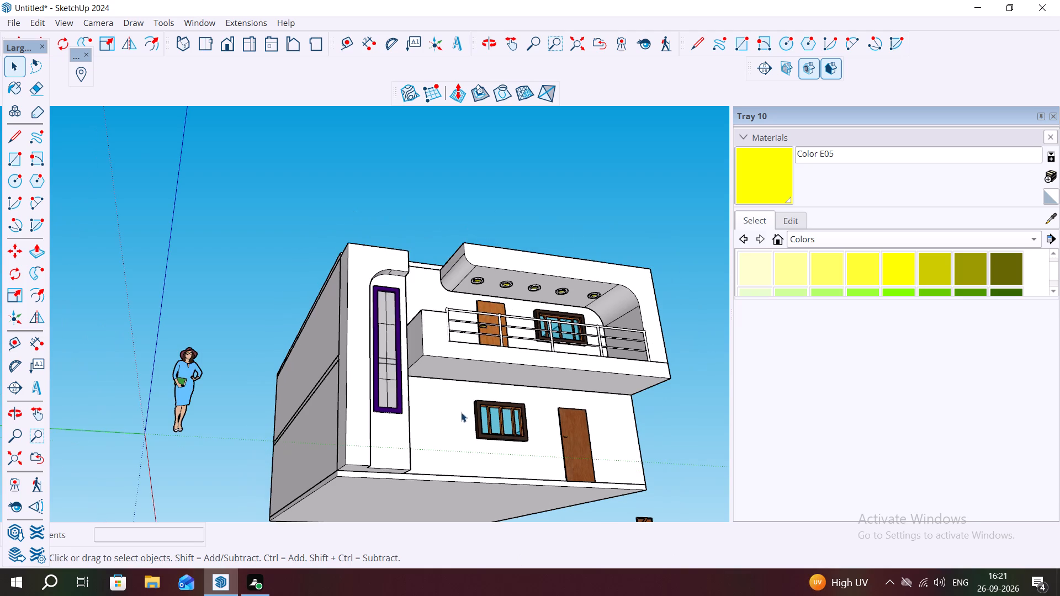
middle_drag(601, 401, 593, 489)
scroll(547, 273, up, 2)
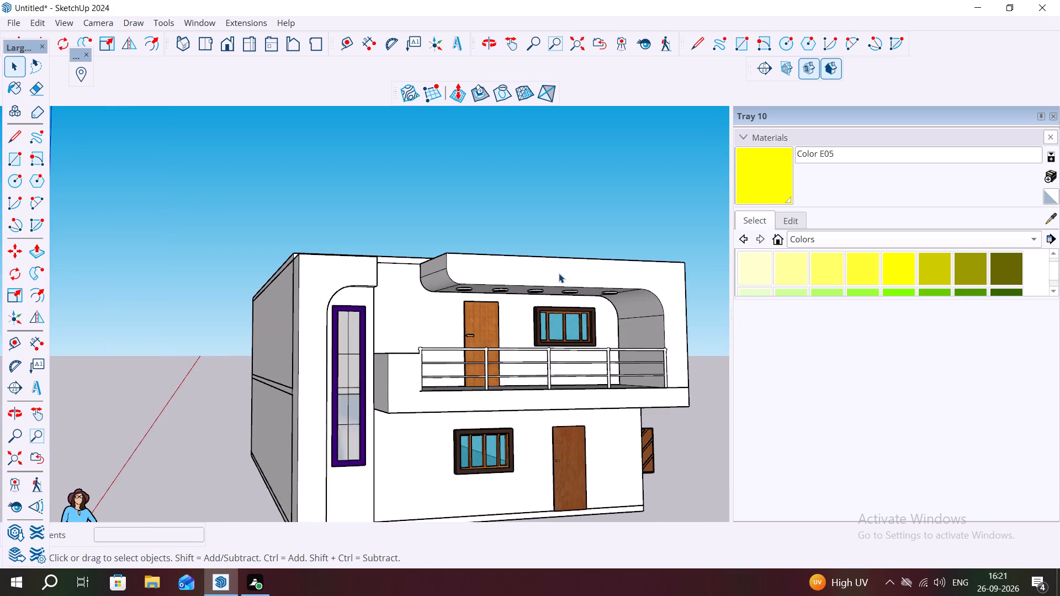
scroll(559, 273, up, 3)
middle_drag(576, 304, 544, 169)
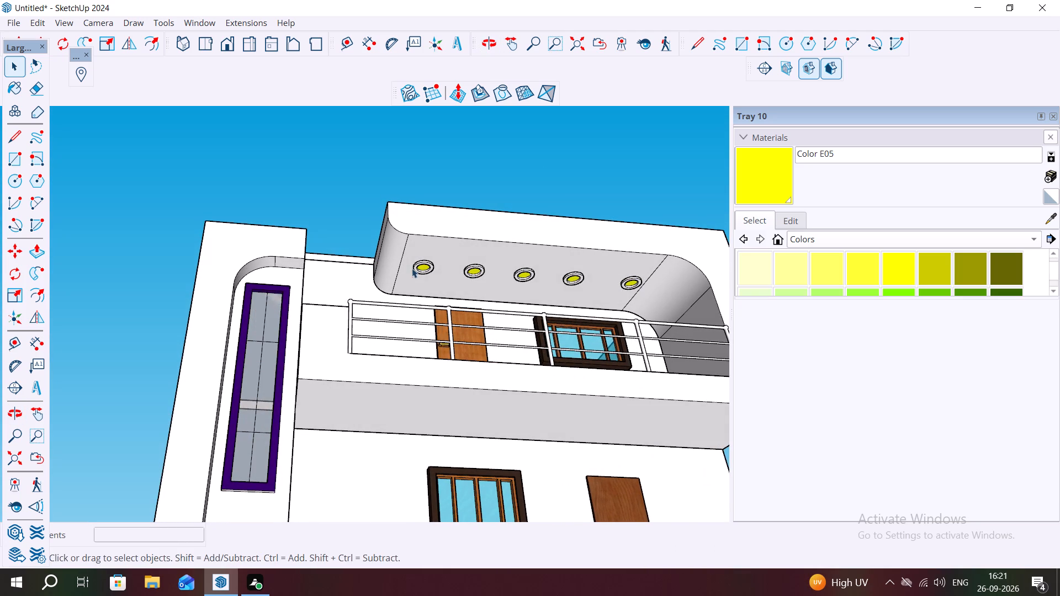
scroll(250, 251, up, 7)
middle_drag(265, 260, 273, 243)
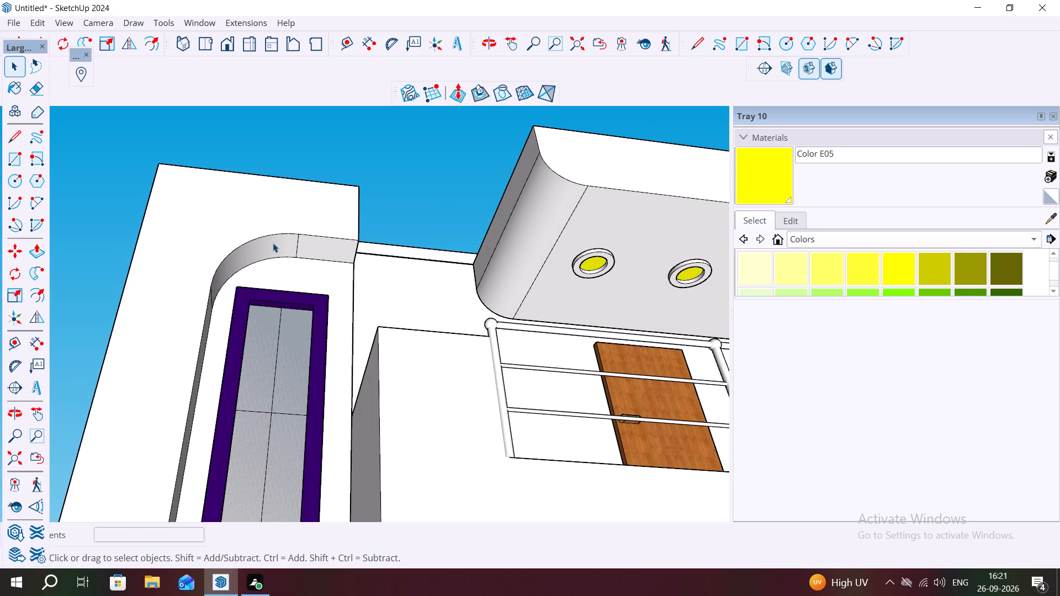
middle_drag(287, 245, 281, 219)
scroll(293, 236, up, 9)
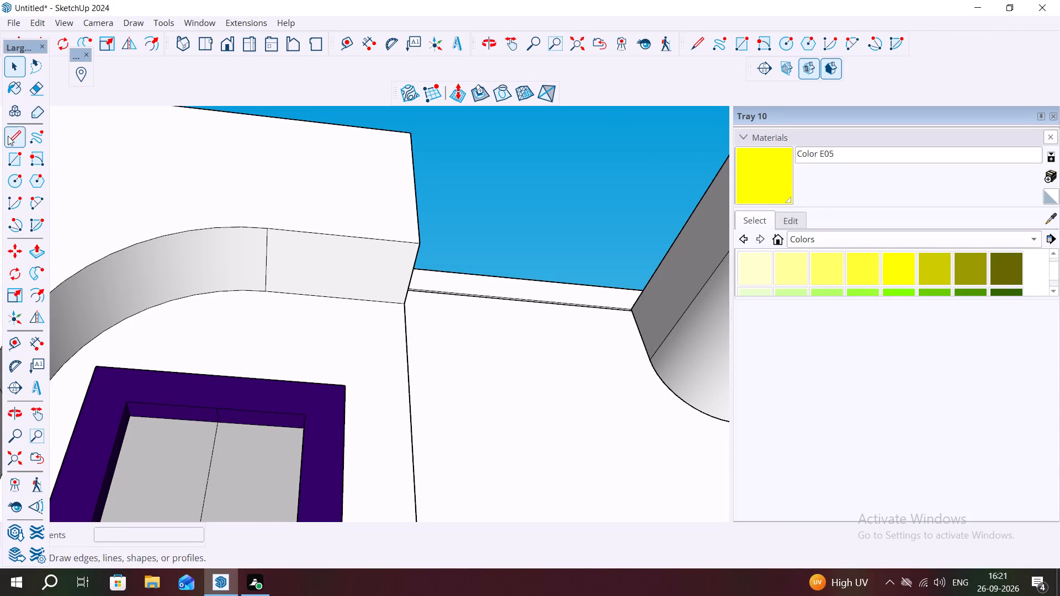
click(12, 179)
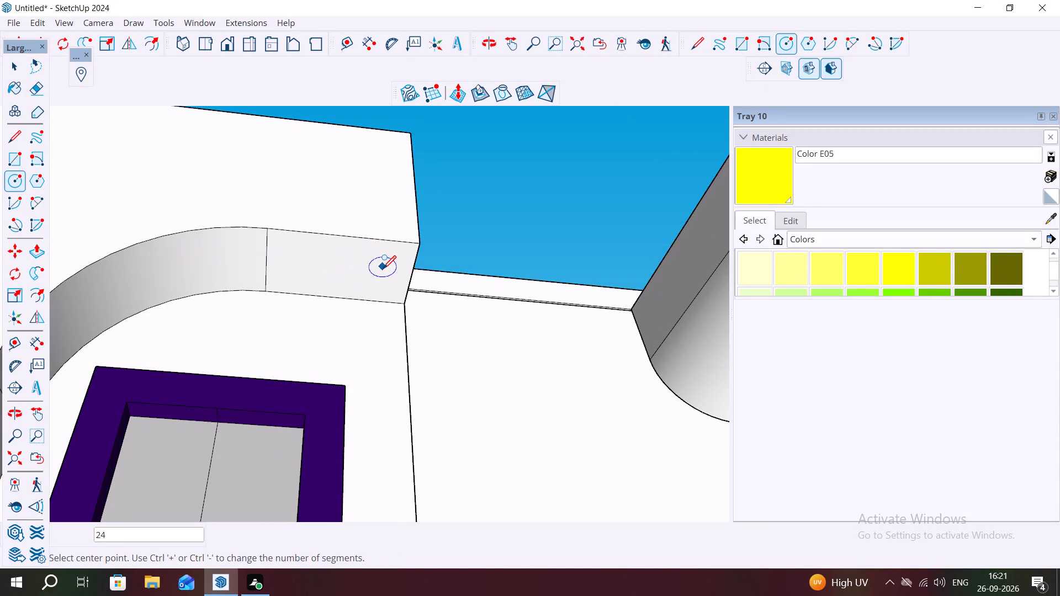
click(381, 267)
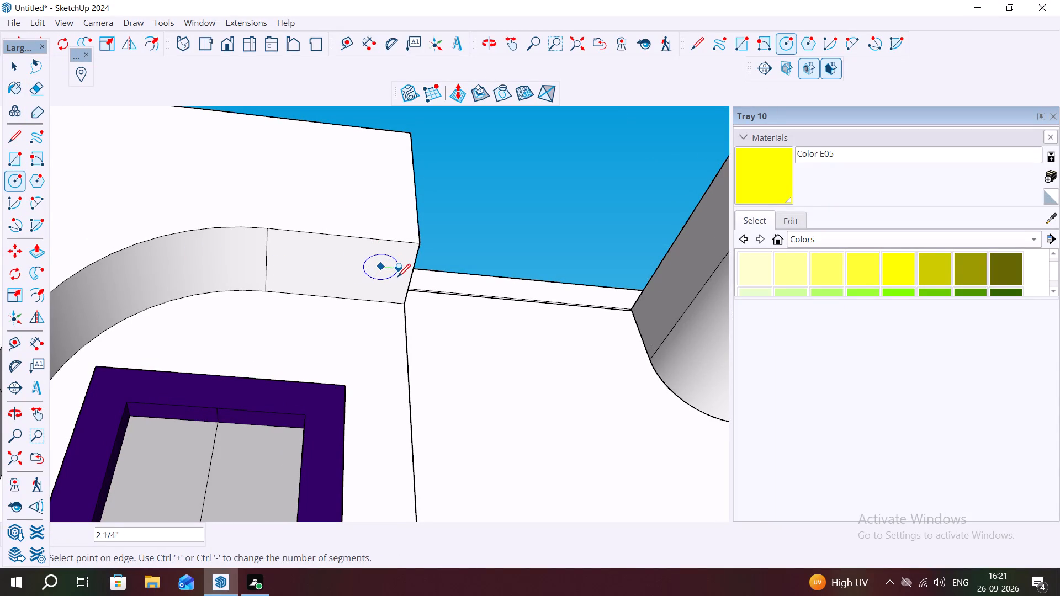
click(397, 276)
click(11, 66)
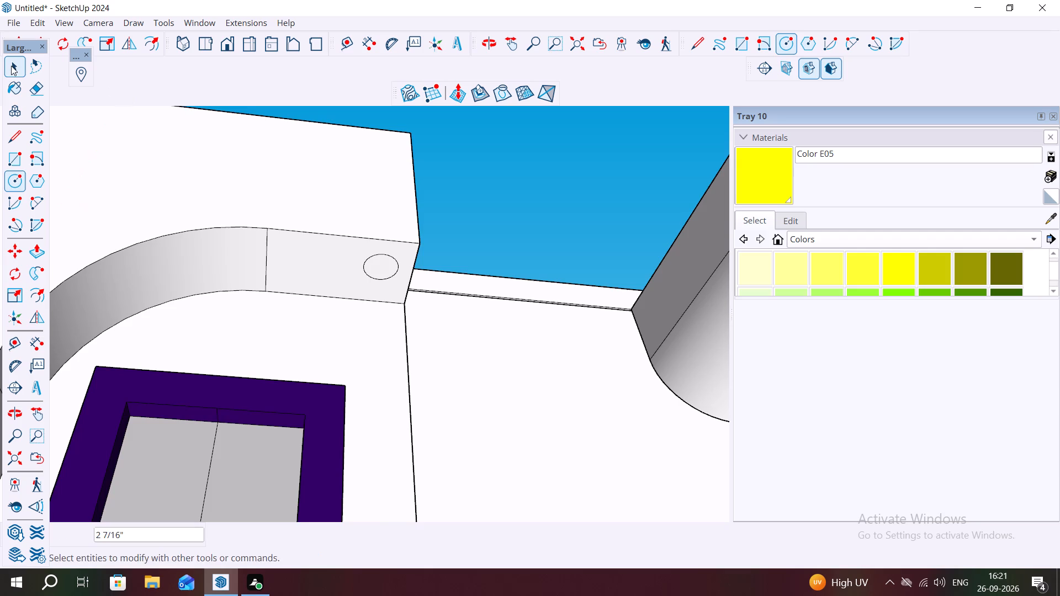
Turn the circle on the recess underside above the purple-framed window, face and edge, into a component.
scroll(289, 297, up, 4)
triple_click(434, 261)
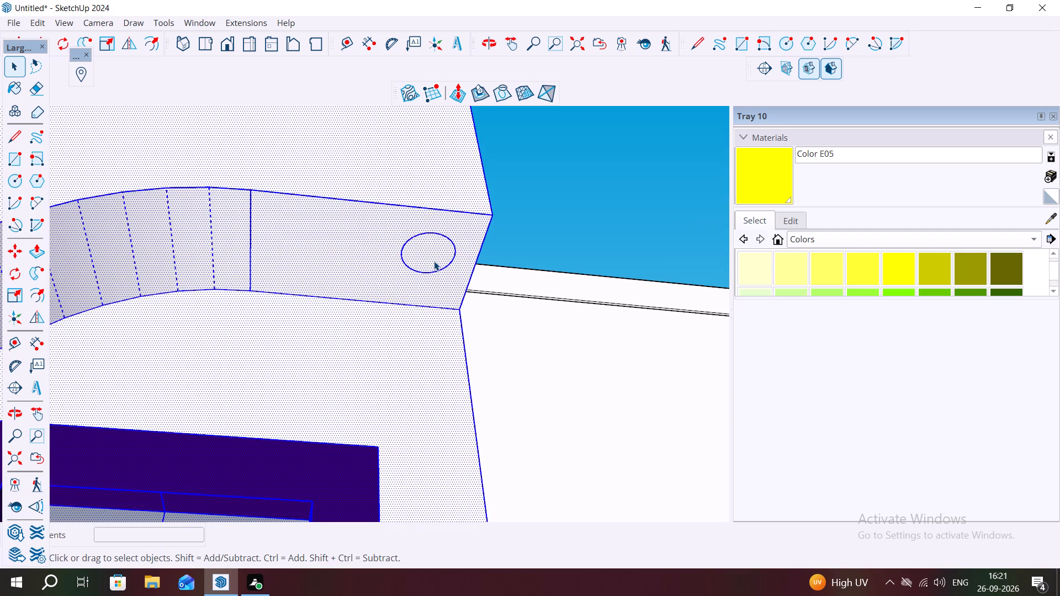
click(546, 236)
click(436, 249)
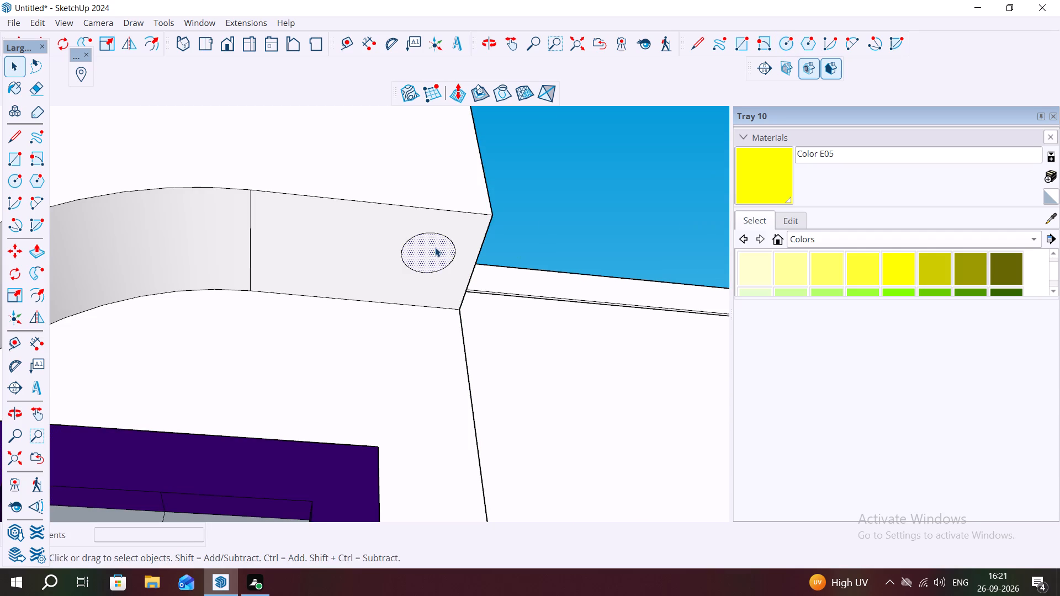
right_click(435, 247)
double_click(419, 253)
click(420, 251)
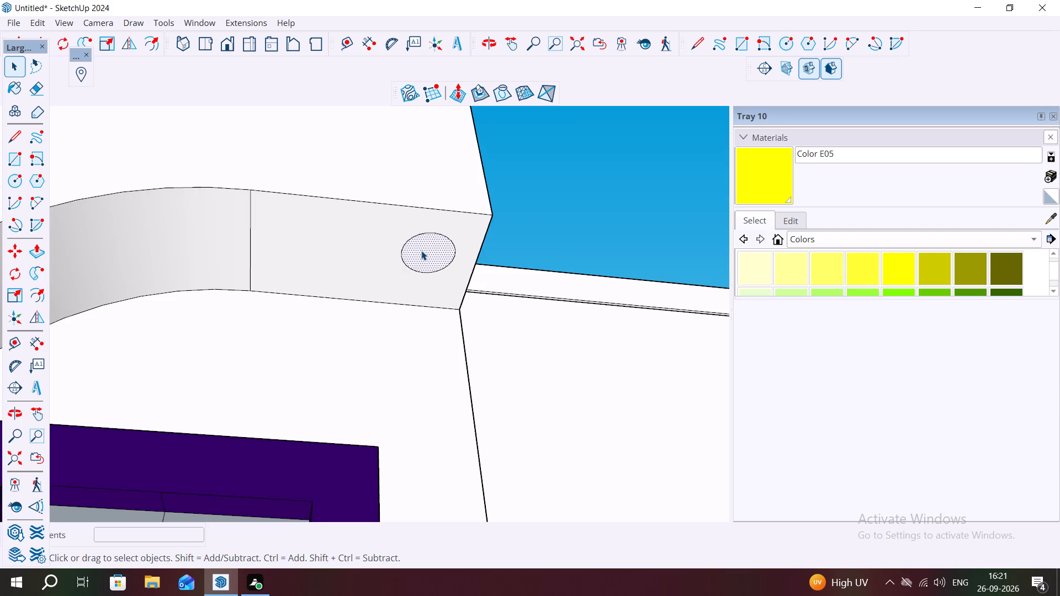
click(590, 223)
double_click(429, 246)
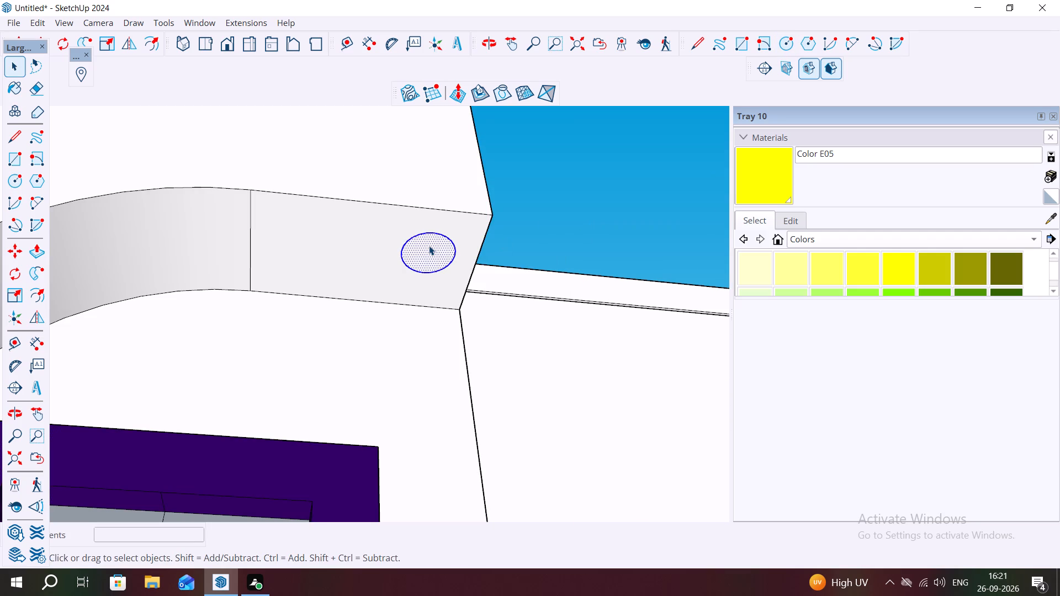
right_click(429, 244)
click(473, 360)
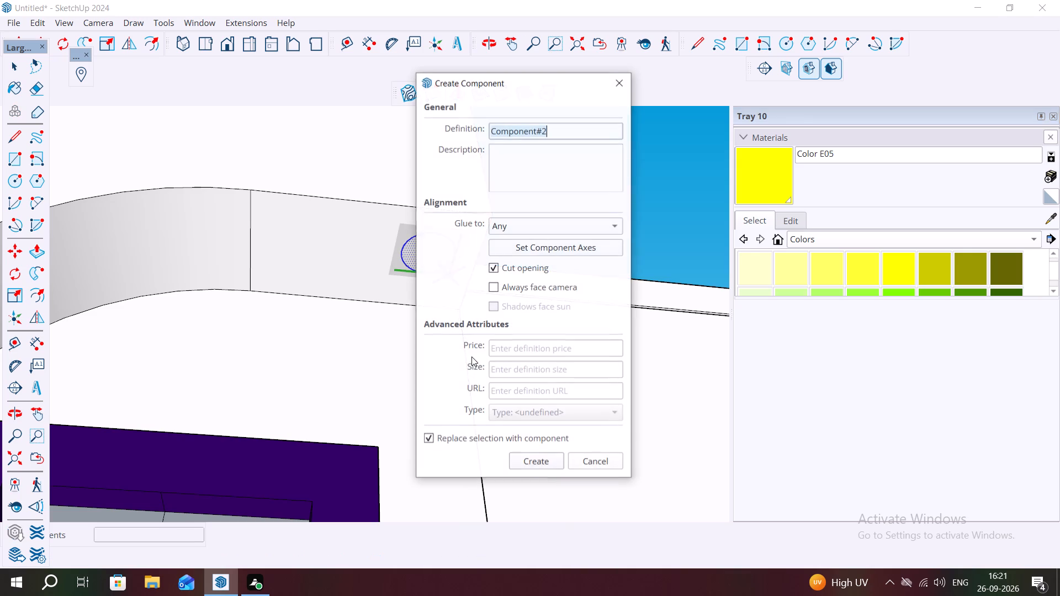
click(517, 456)
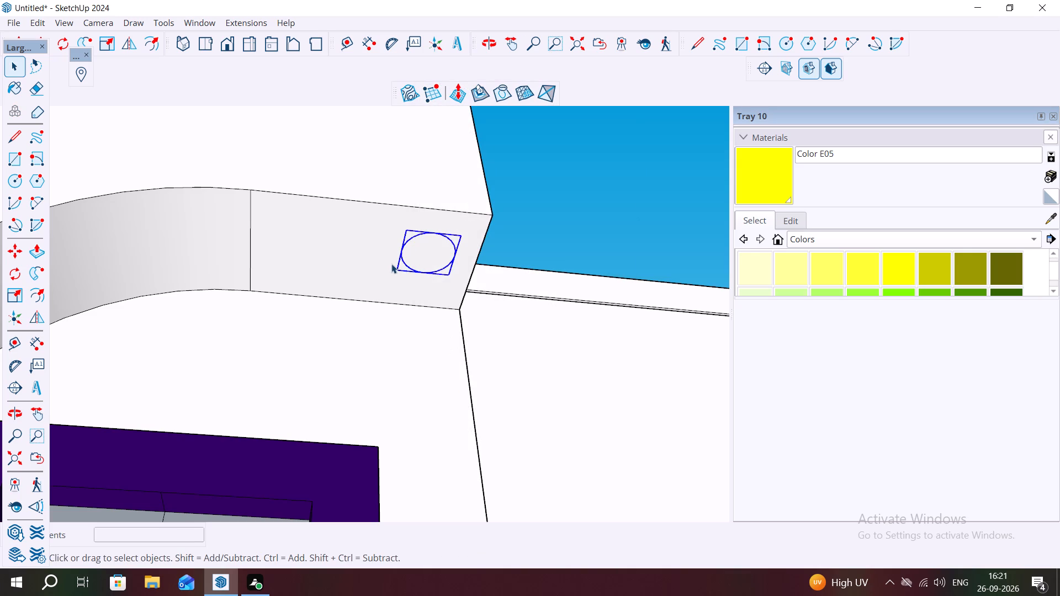
Copy the circle component about 1' 1 7/16" along the recess underside, to the seam where the curved part begins.
key(m)
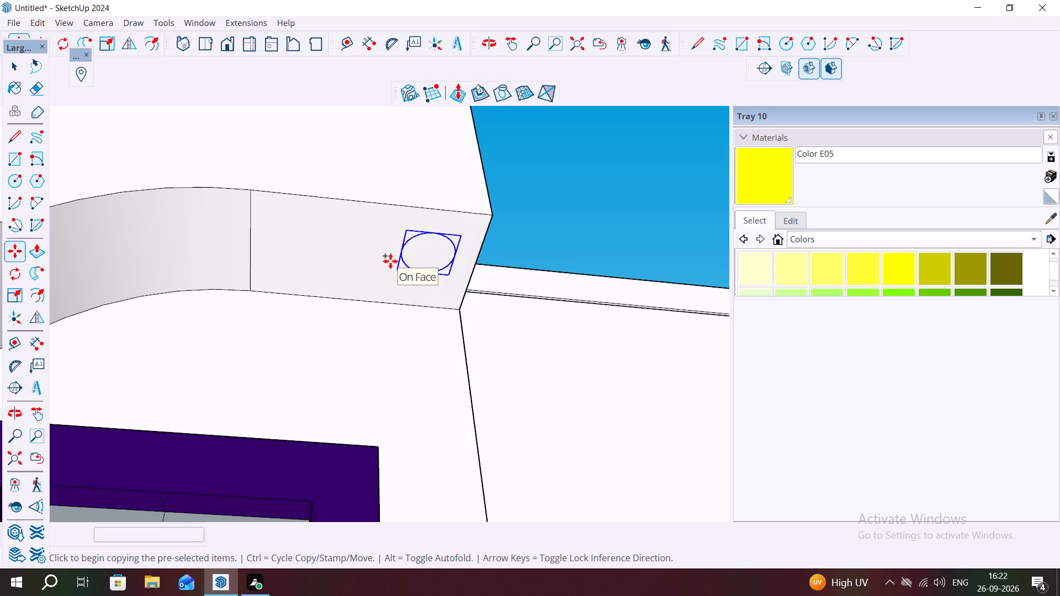
click(397, 269)
click(252, 264)
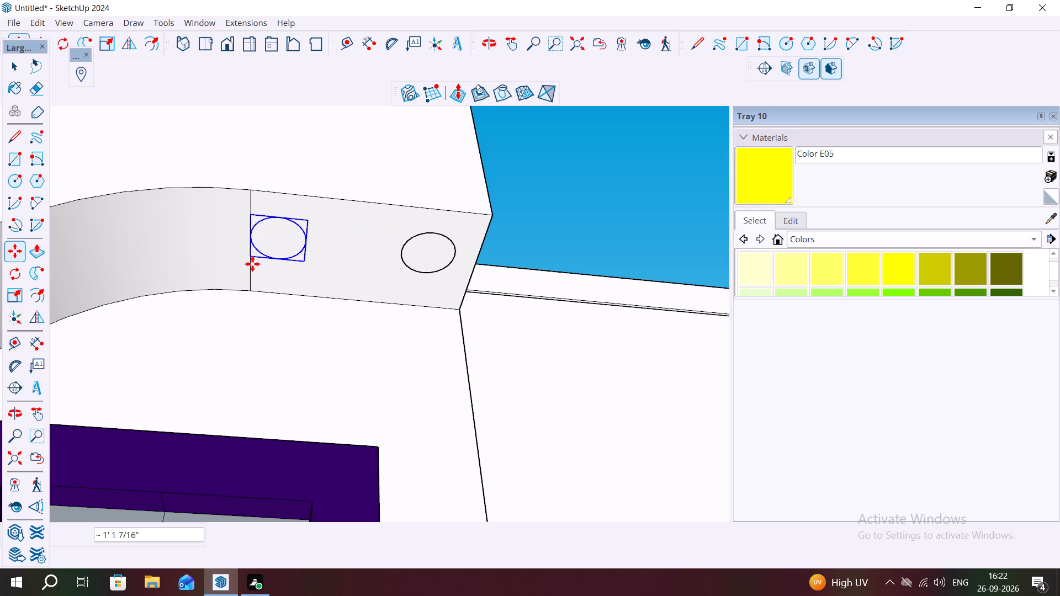
click(653, 205)
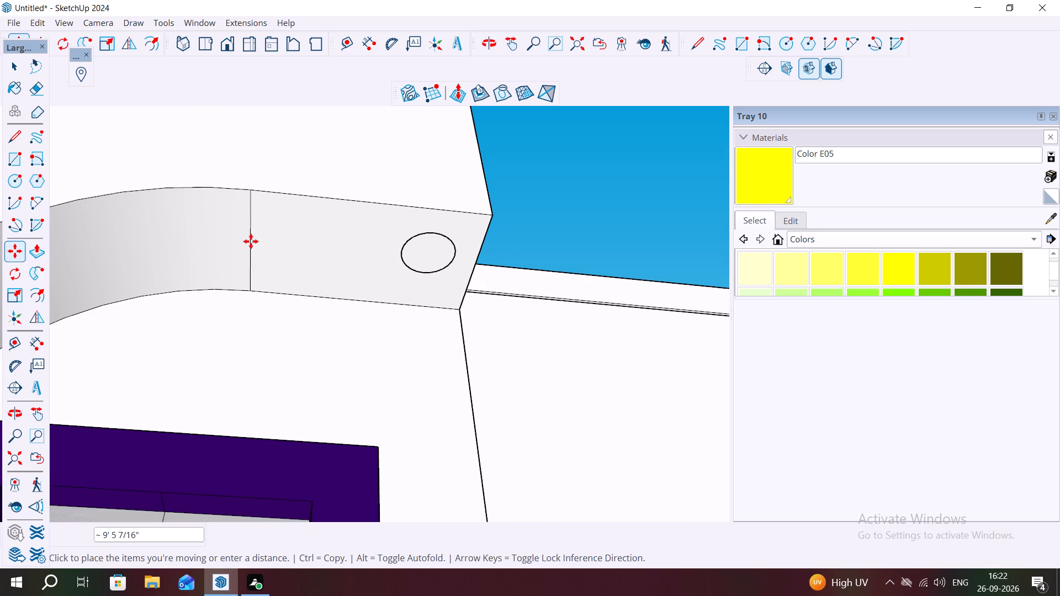
key(ctrl+z)
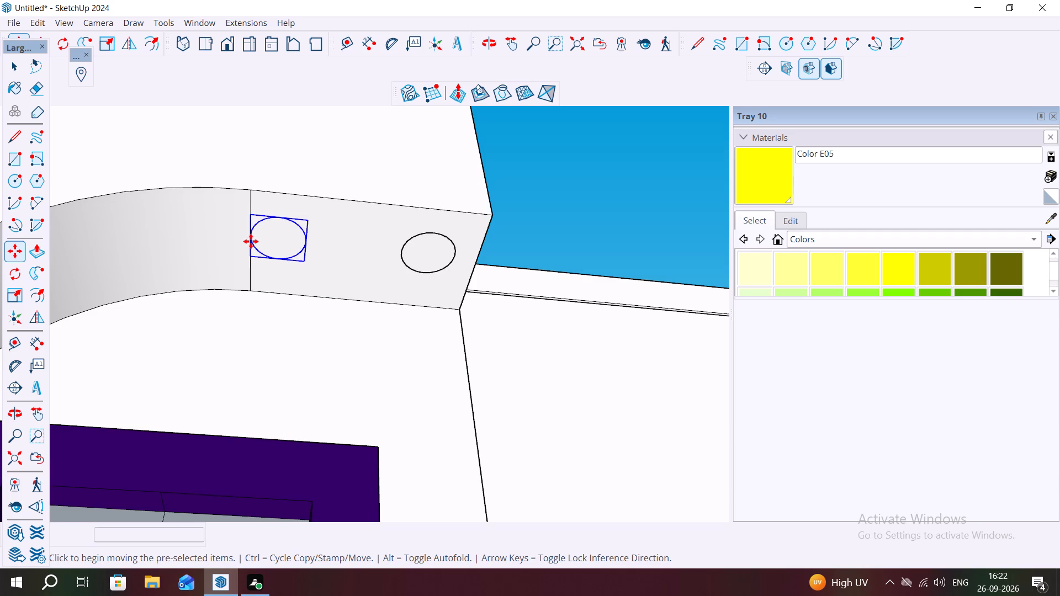
click(252, 241)
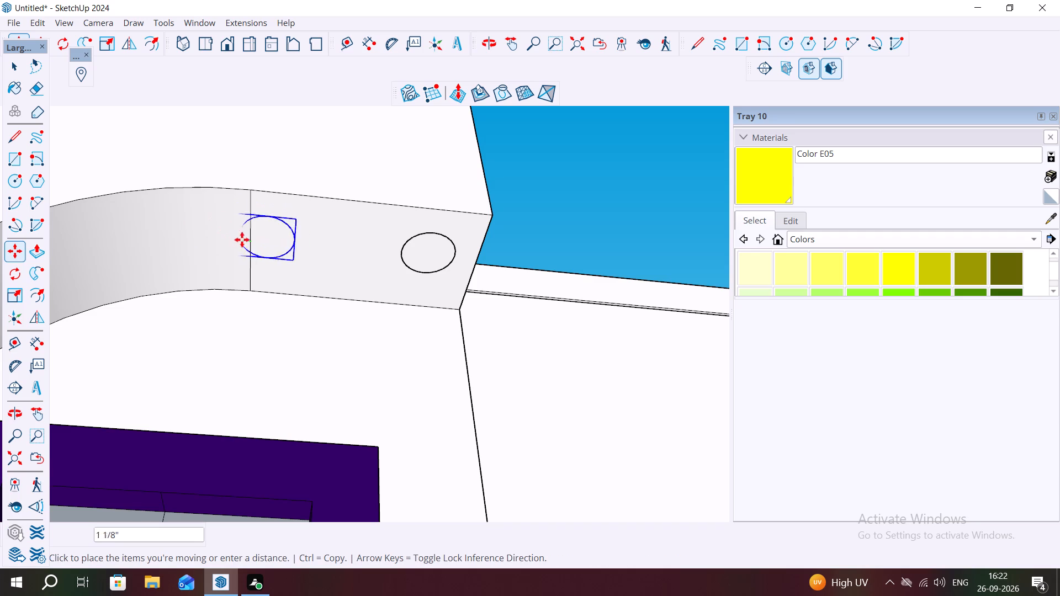
click(253, 241)
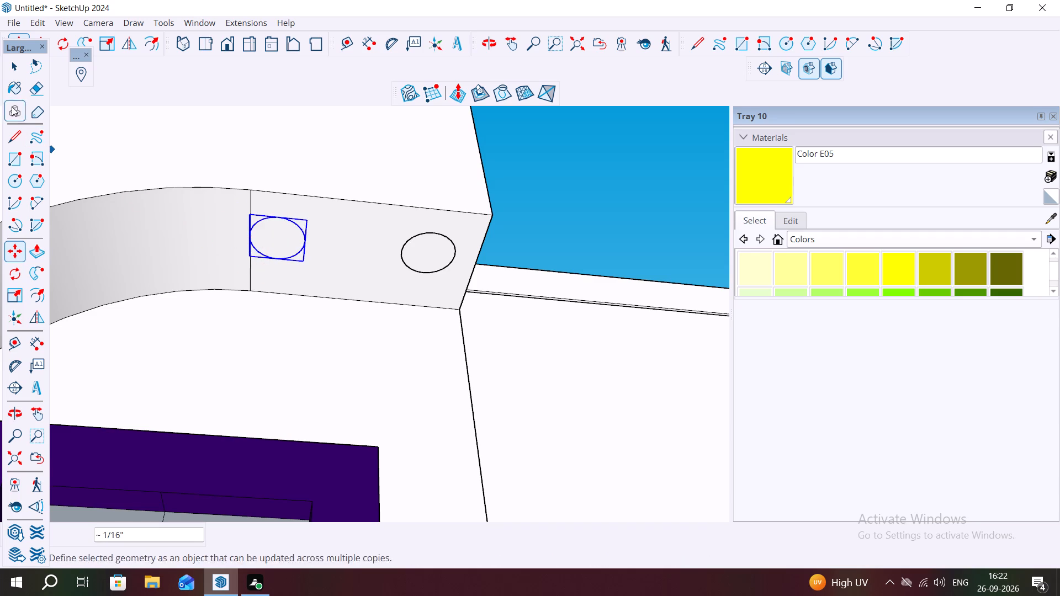
Open the circle component near the recess's open end for editing.
click(17, 66)
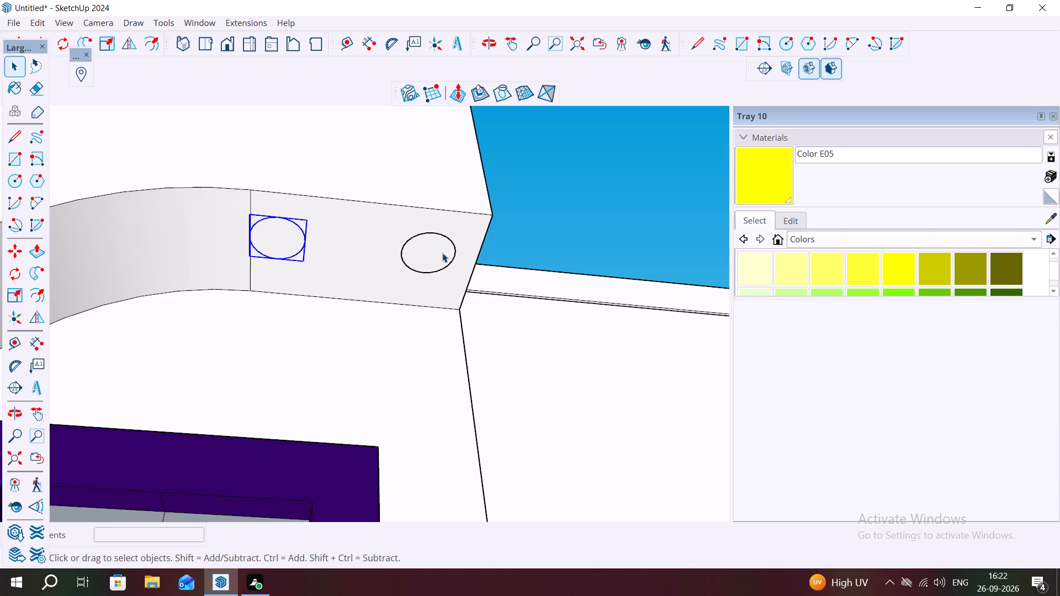
double_click(442, 253)
scroll(433, 243, up, 7)
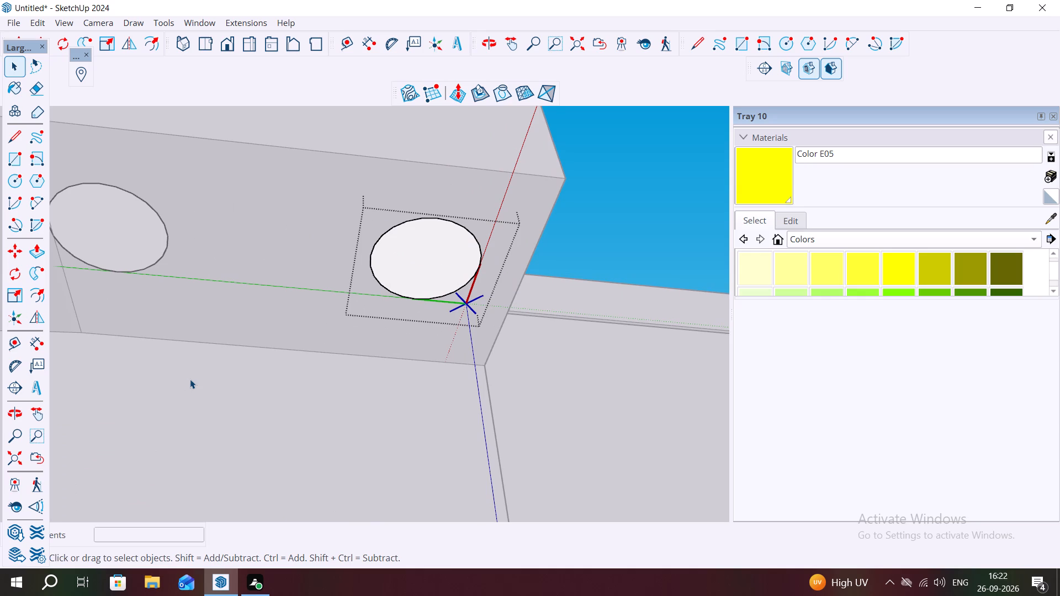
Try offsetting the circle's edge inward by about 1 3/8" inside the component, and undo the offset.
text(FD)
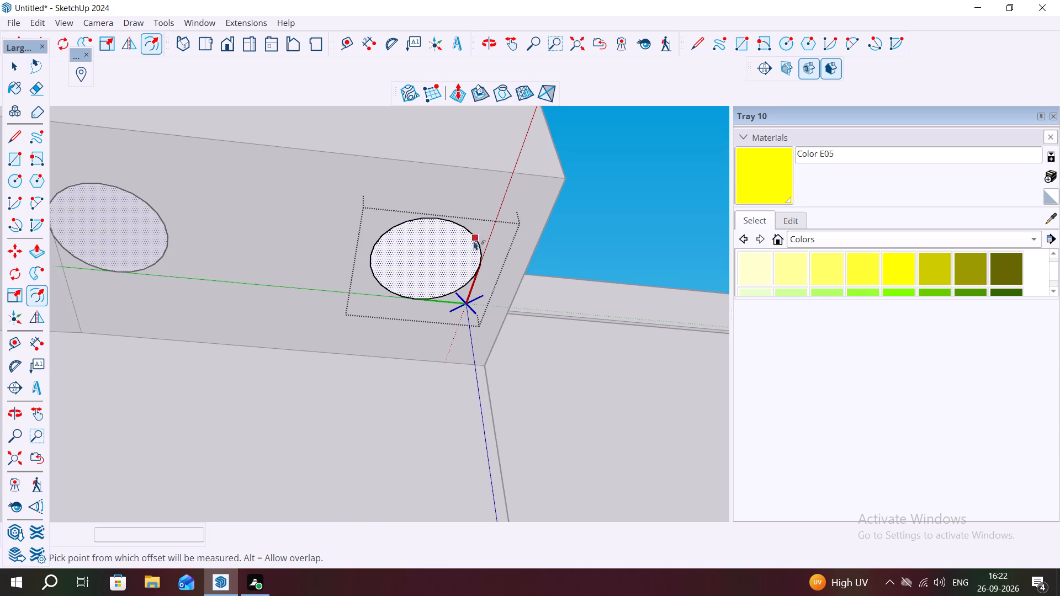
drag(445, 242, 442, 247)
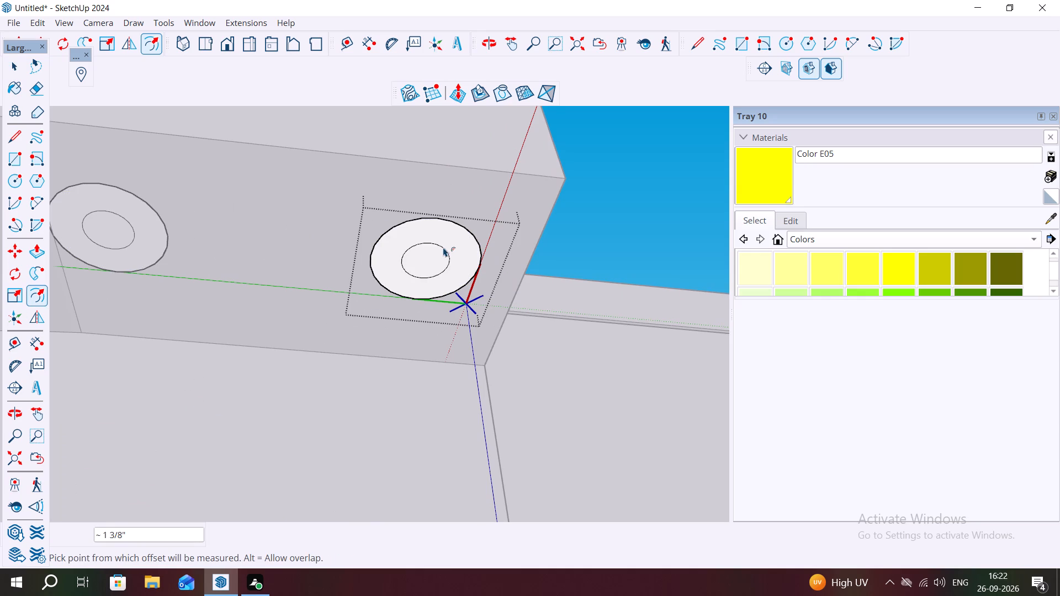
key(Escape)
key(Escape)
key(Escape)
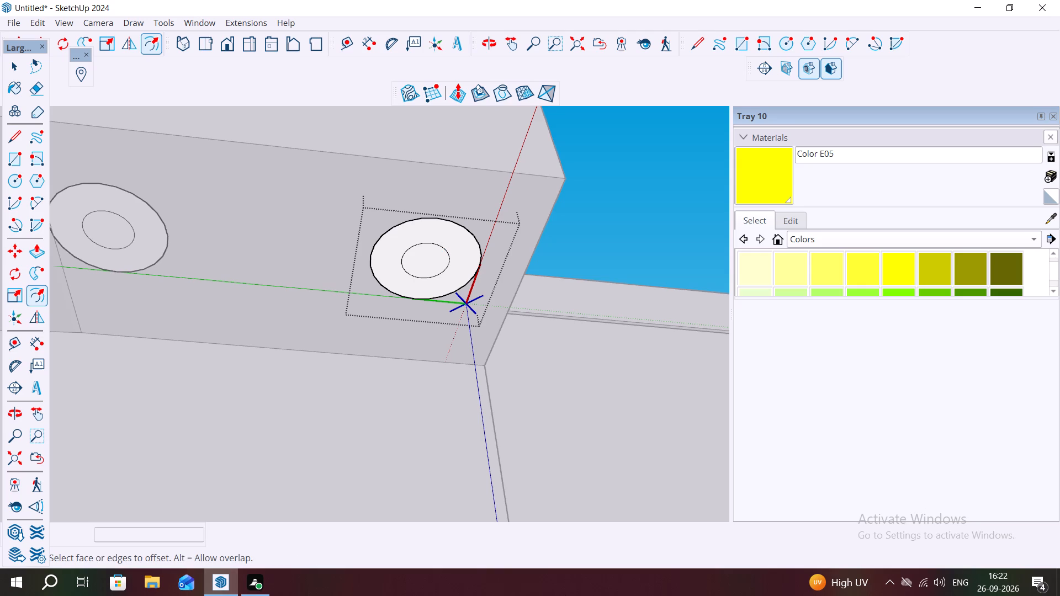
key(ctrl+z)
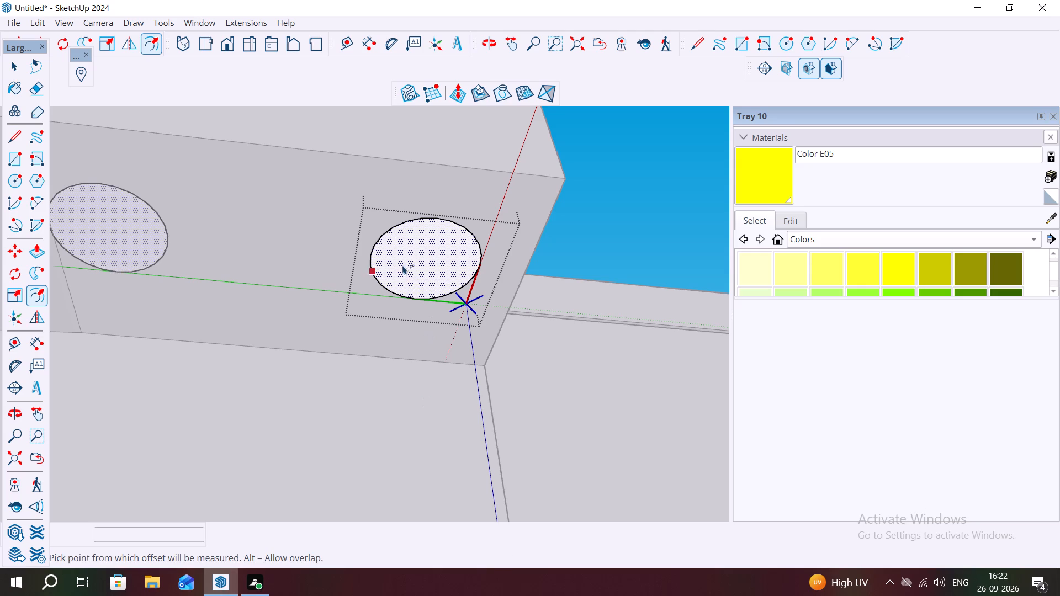
Offset the circle's edge inward by about 11/16" to form a ring inside the component.
drag(399, 260, 395, 257)
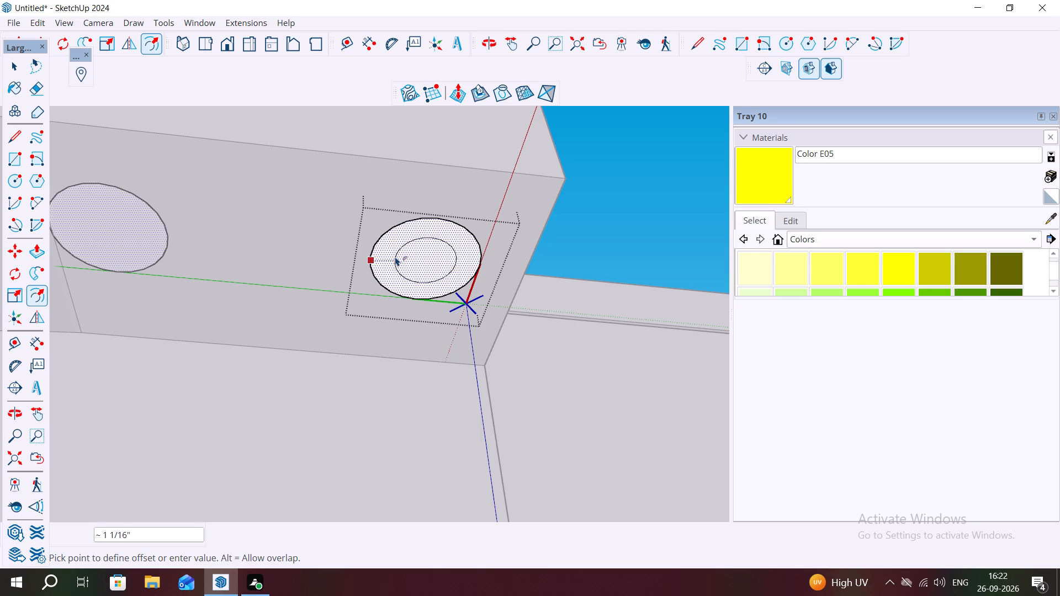
drag(395, 257, 387, 244)
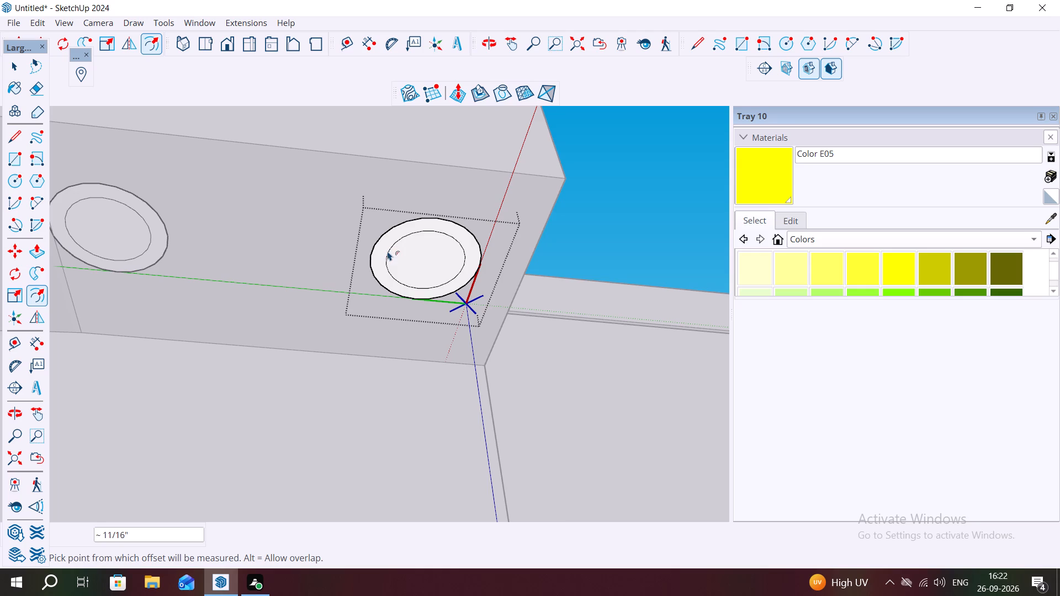
key(Escape)
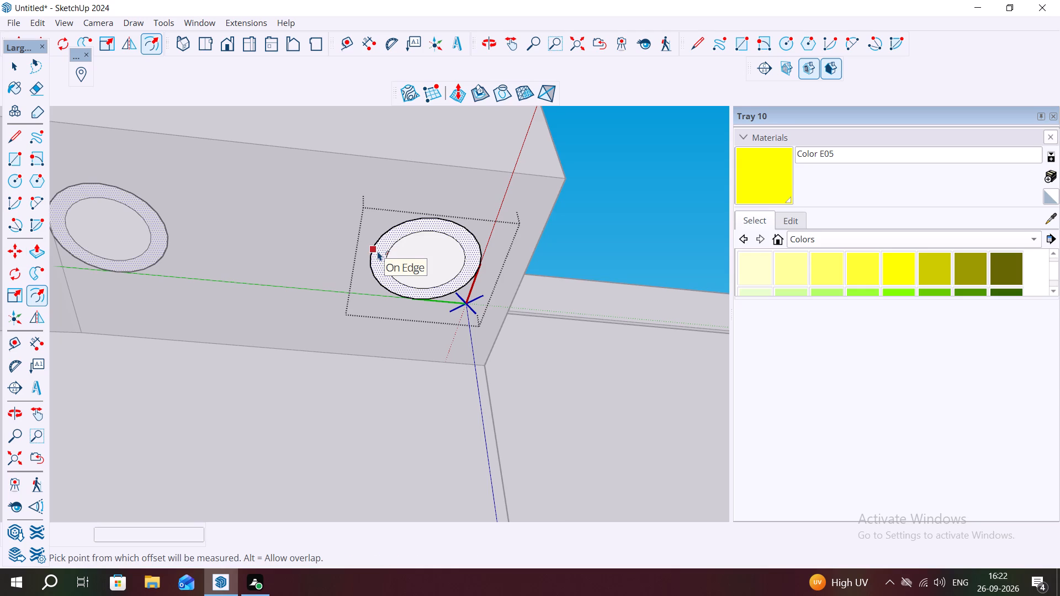
Push/Pull the ring face downward from the recess underside to form a raised rim around the light.
key(p)
drag(378, 251, 381, 270)
key(Escape)
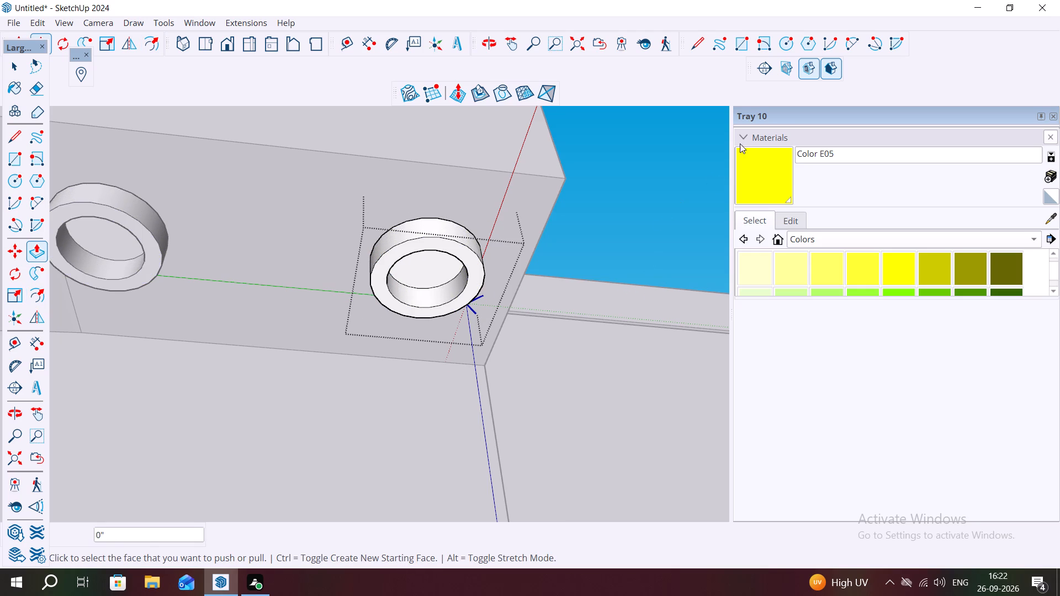
Paint the inner circle face of the recess light yellow with Color E05 and close the component.
key(space)
click(424, 268)
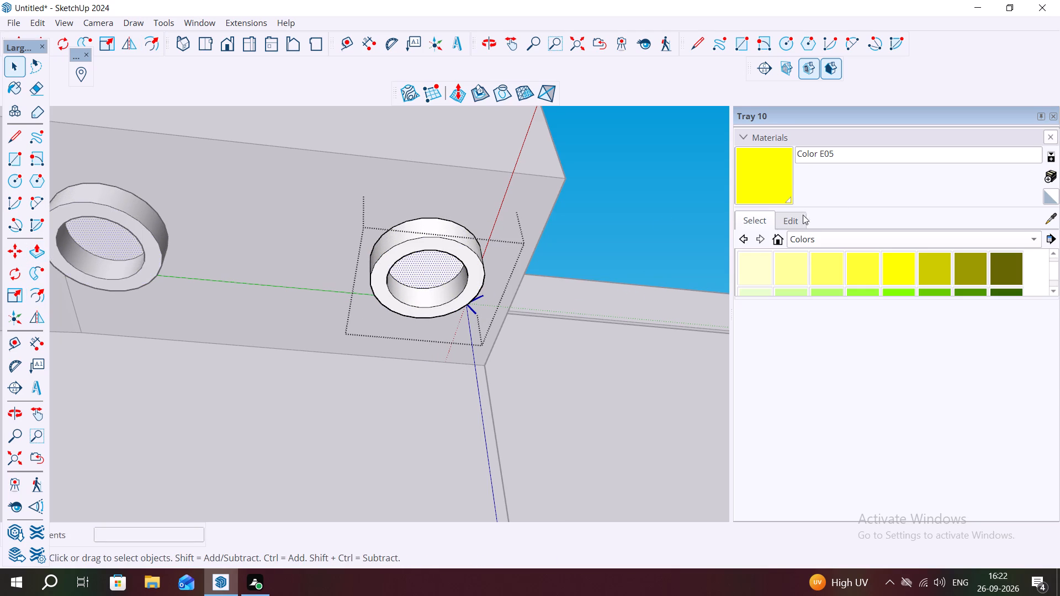
click(782, 174)
click(415, 266)
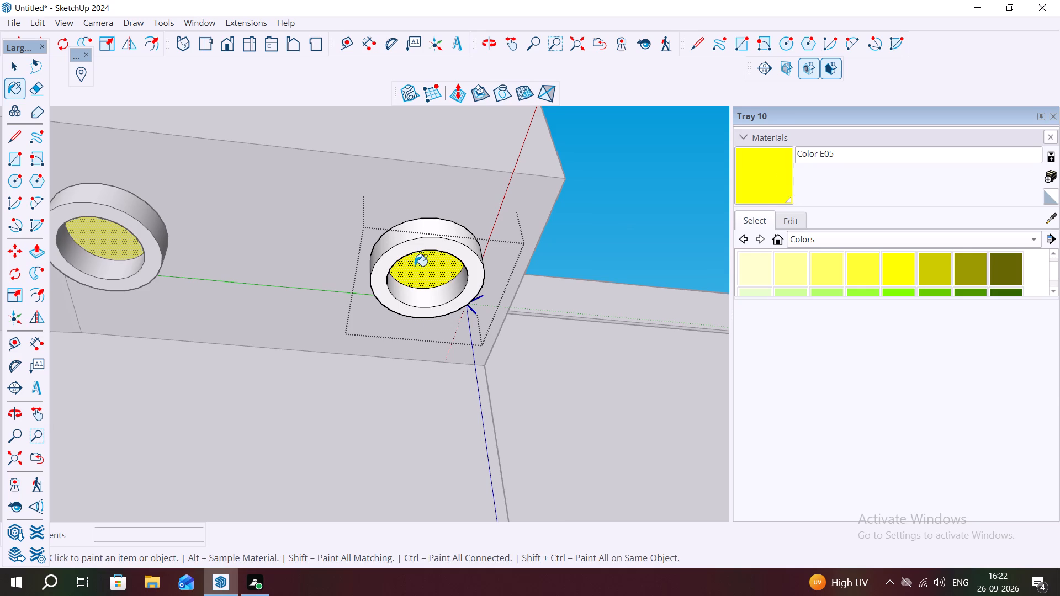
key(Escape)
key(space)
click(553, 372)
Open the first canopy light component, extend its ring downward by about 1 1/2" with Push/Pull, and close the component.
scroll(178, 459, down, 1)
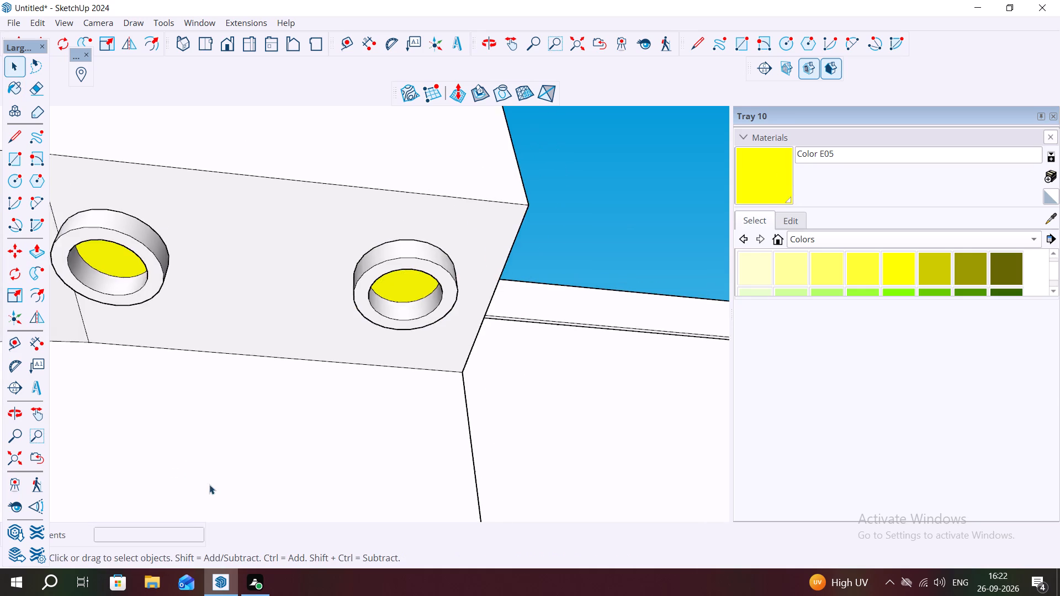
scroll(209, 485, down, 1)
scroll(123, 458, down, 7)
scroll(311, 497, down, 2)
middle_drag(308, 444, 349, 549)
scroll(347, 457, down, 2)
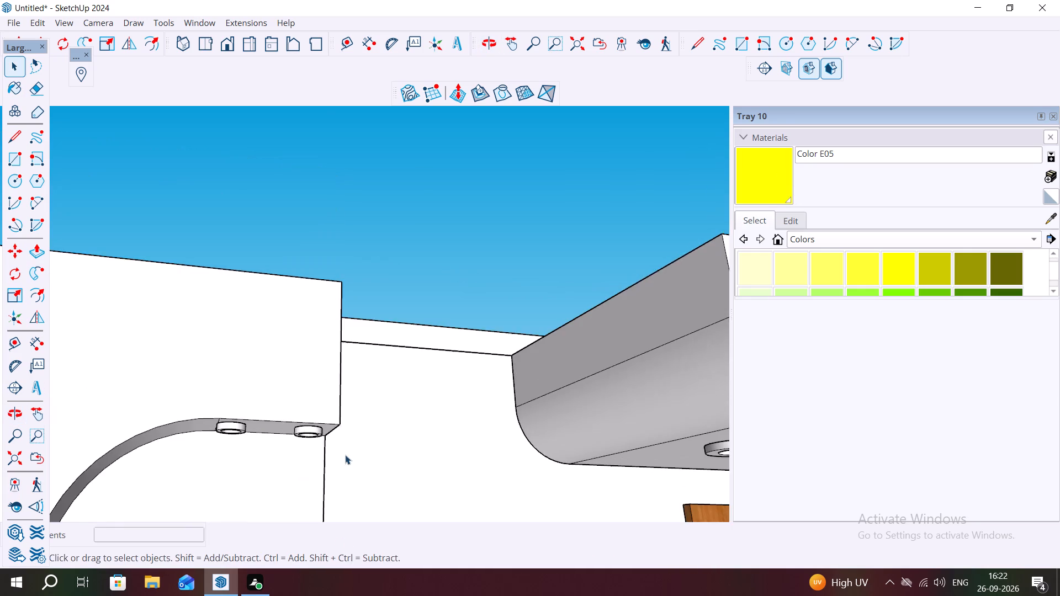
scroll(345, 455, down, 12)
scroll(512, 452, up, 4)
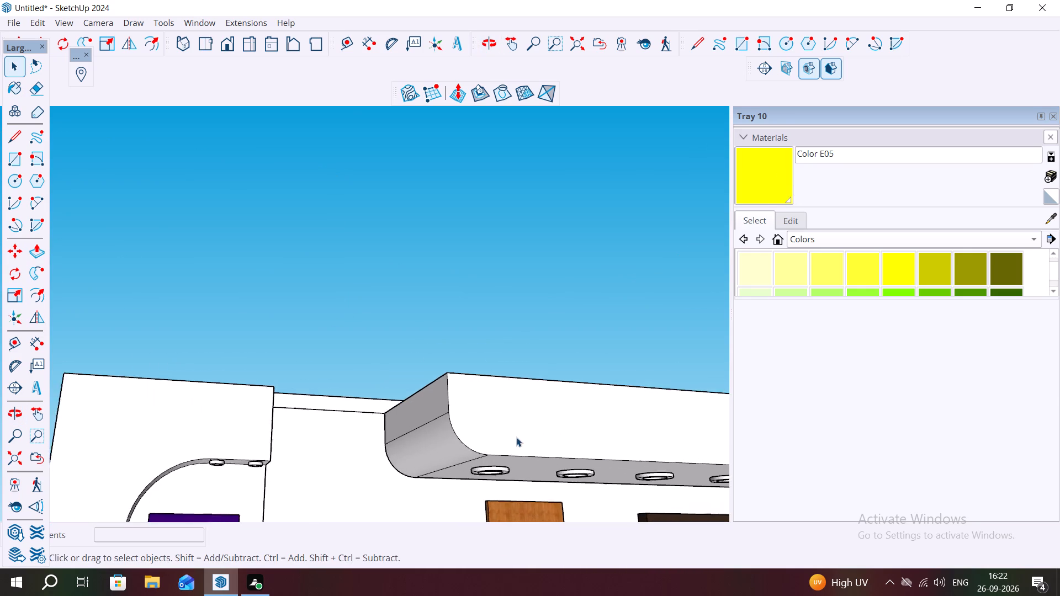
scroll(516, 437, up, 3)
middle_drag(496, 473, 509, 421)
scroll(511, 469, up, 3)
click(505, 489)
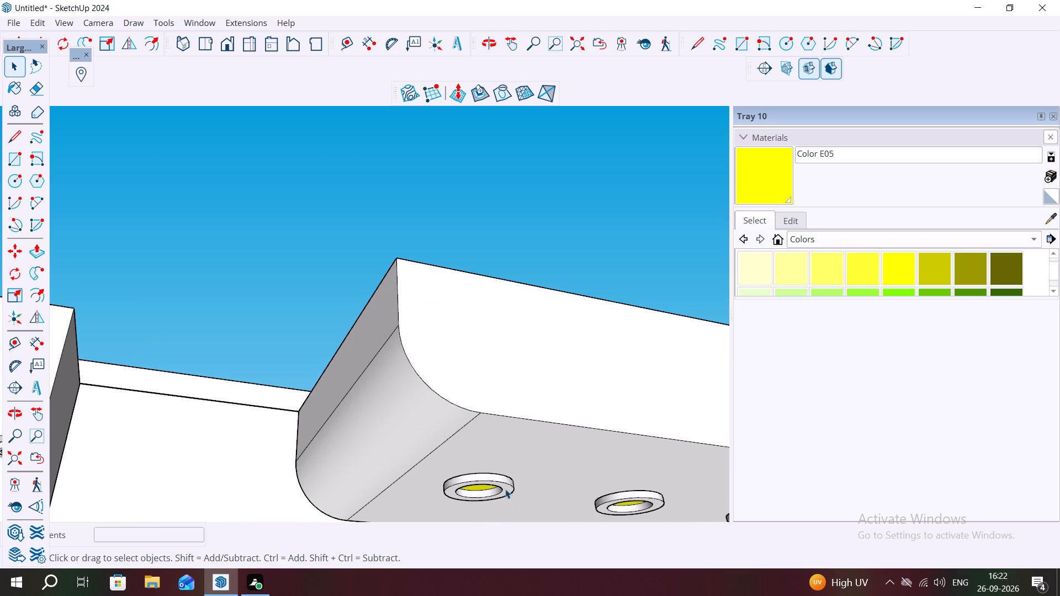
scroll(503, 477, up, 11)
click(502, 497)
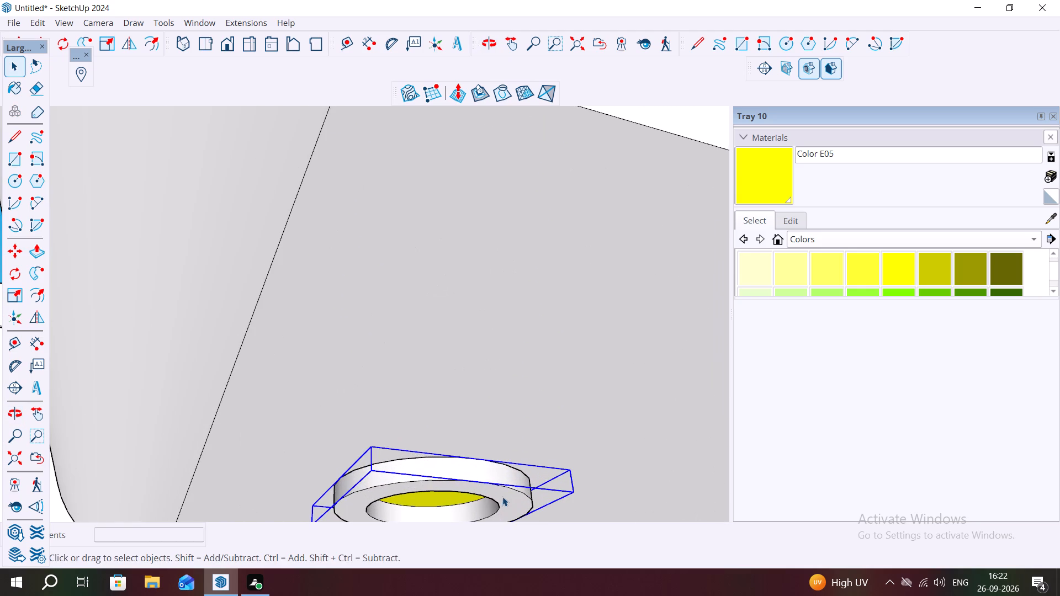
double_click(502, 497)
key(p)
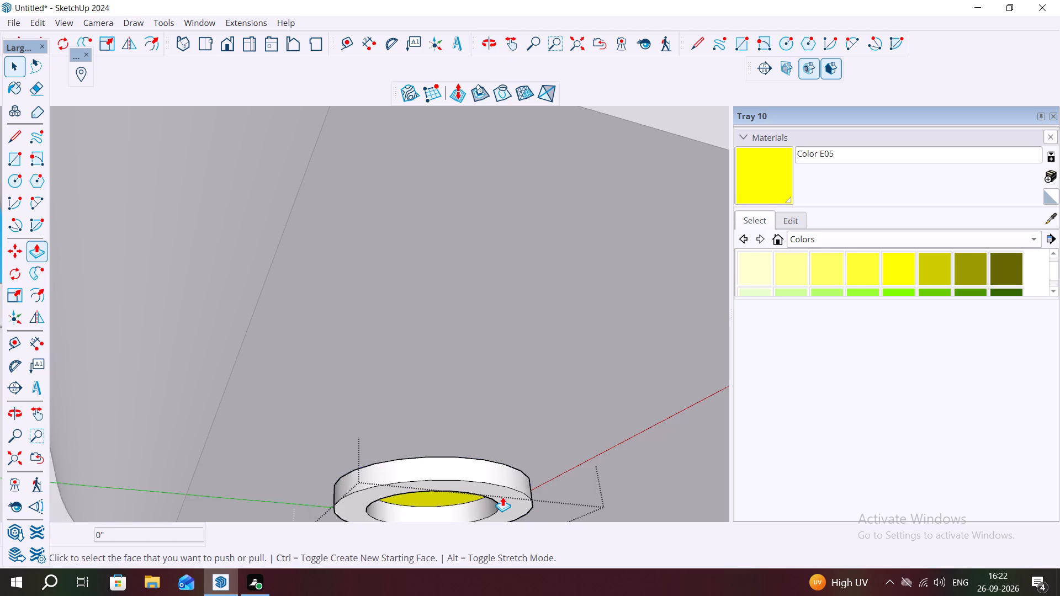
drag(502, 497, 501, 519)
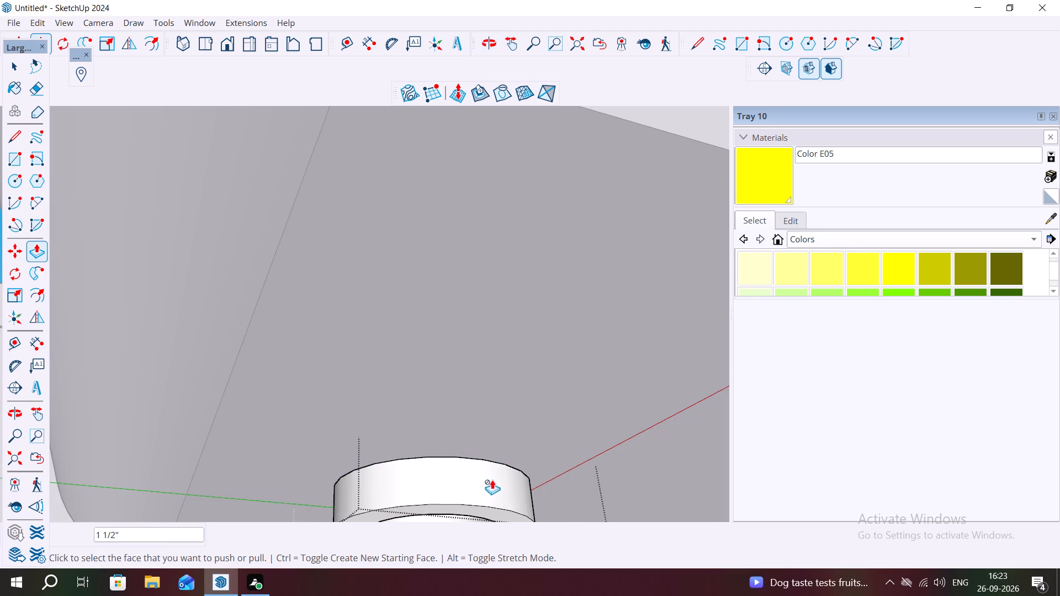
scroll(496, 485, down, 14)
key(Escape)
key(space)
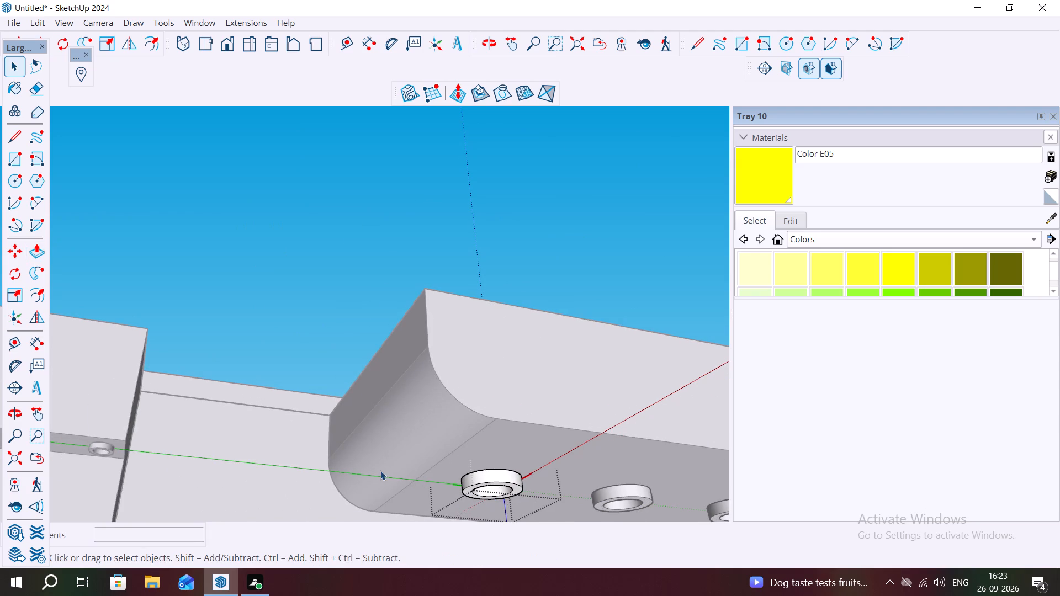
click(380, 471)
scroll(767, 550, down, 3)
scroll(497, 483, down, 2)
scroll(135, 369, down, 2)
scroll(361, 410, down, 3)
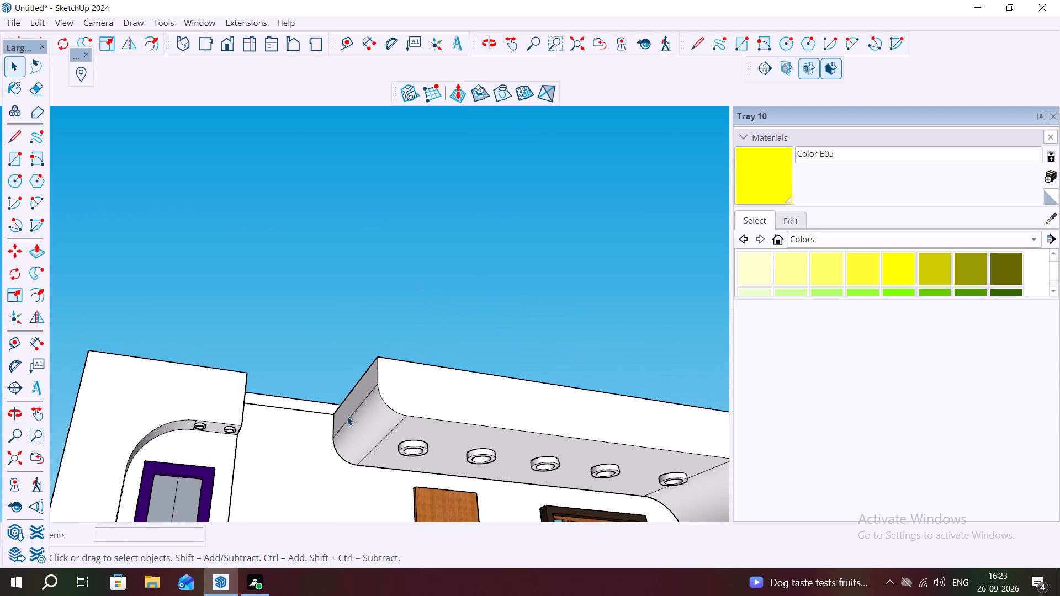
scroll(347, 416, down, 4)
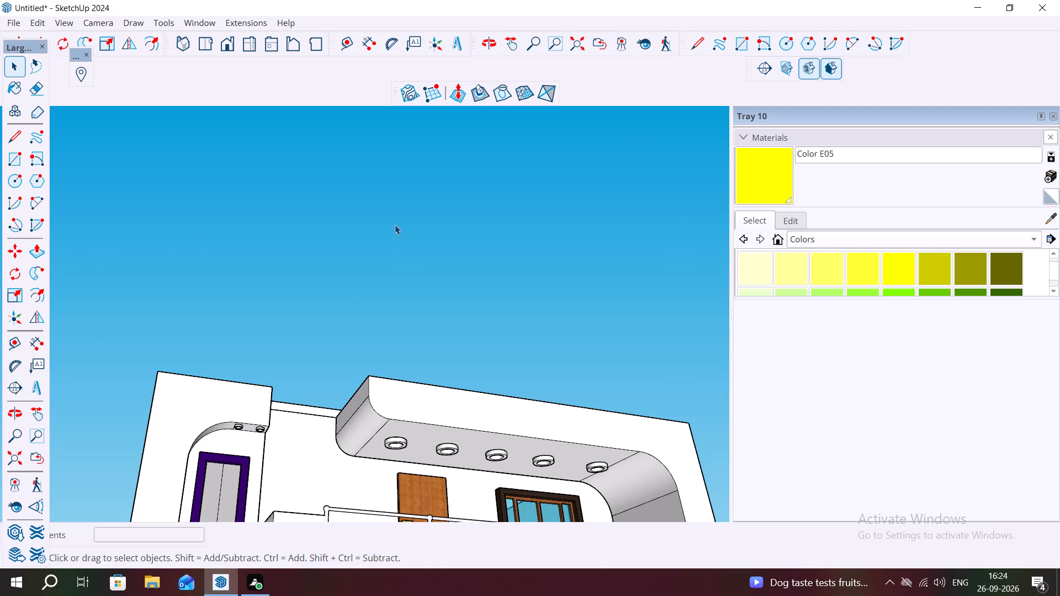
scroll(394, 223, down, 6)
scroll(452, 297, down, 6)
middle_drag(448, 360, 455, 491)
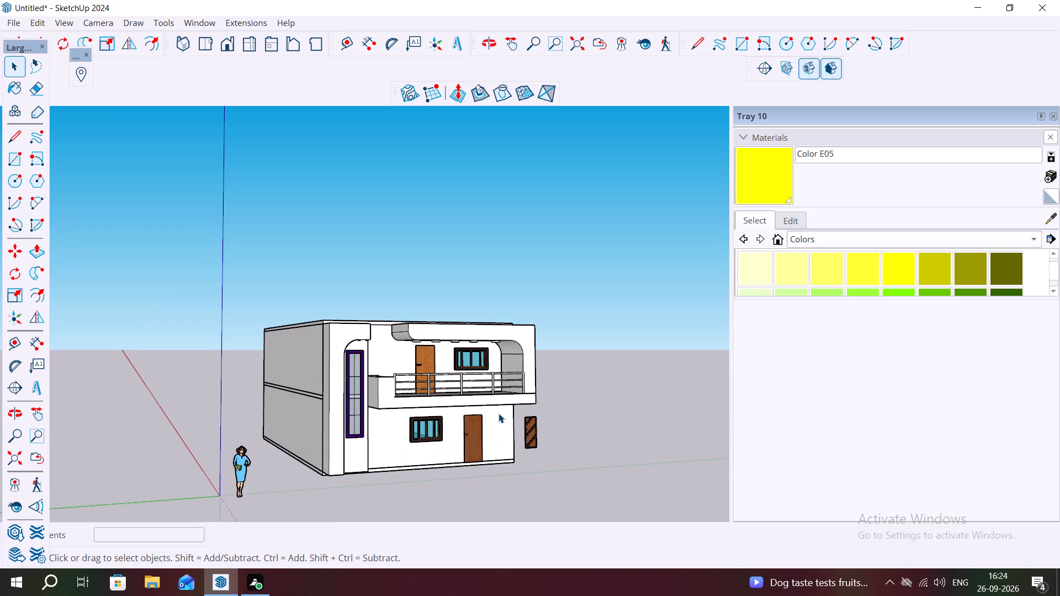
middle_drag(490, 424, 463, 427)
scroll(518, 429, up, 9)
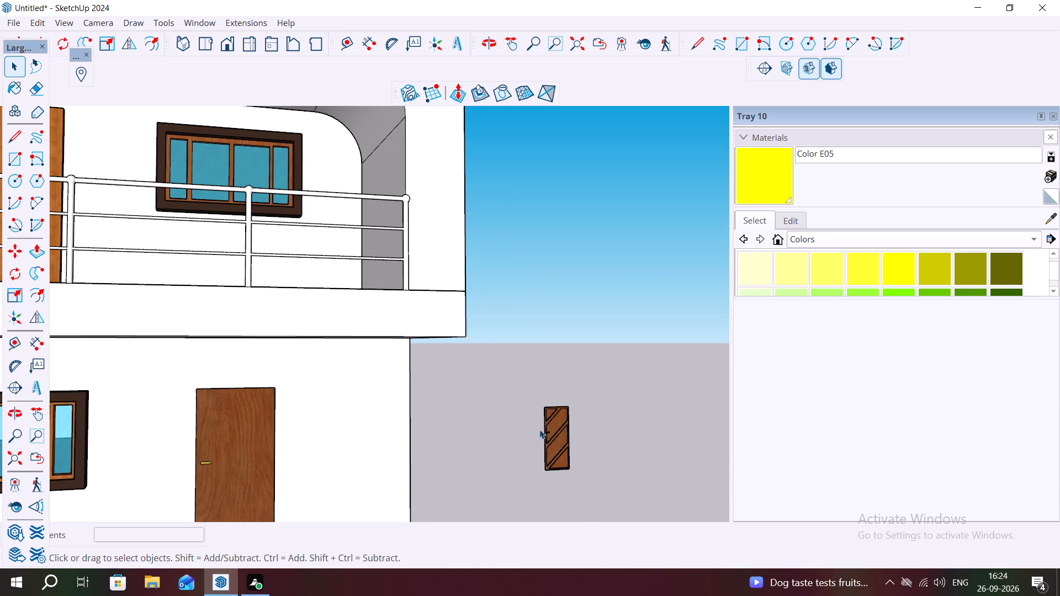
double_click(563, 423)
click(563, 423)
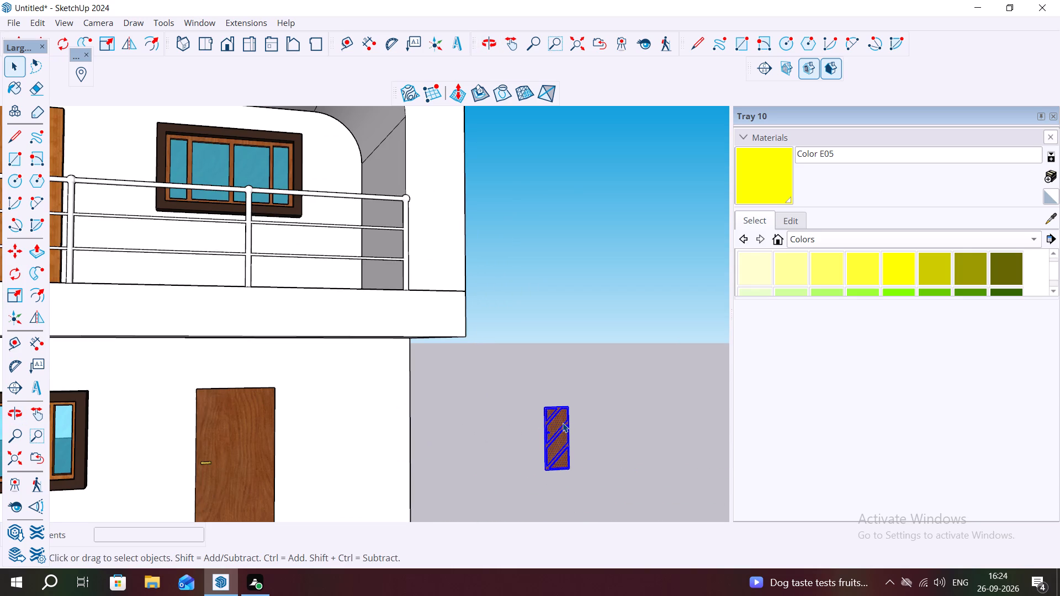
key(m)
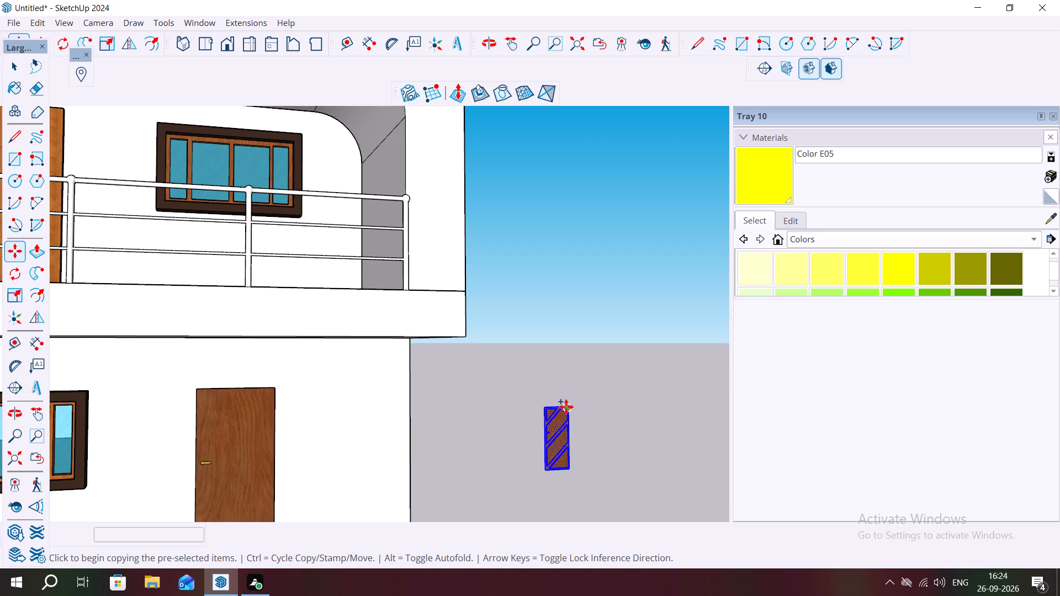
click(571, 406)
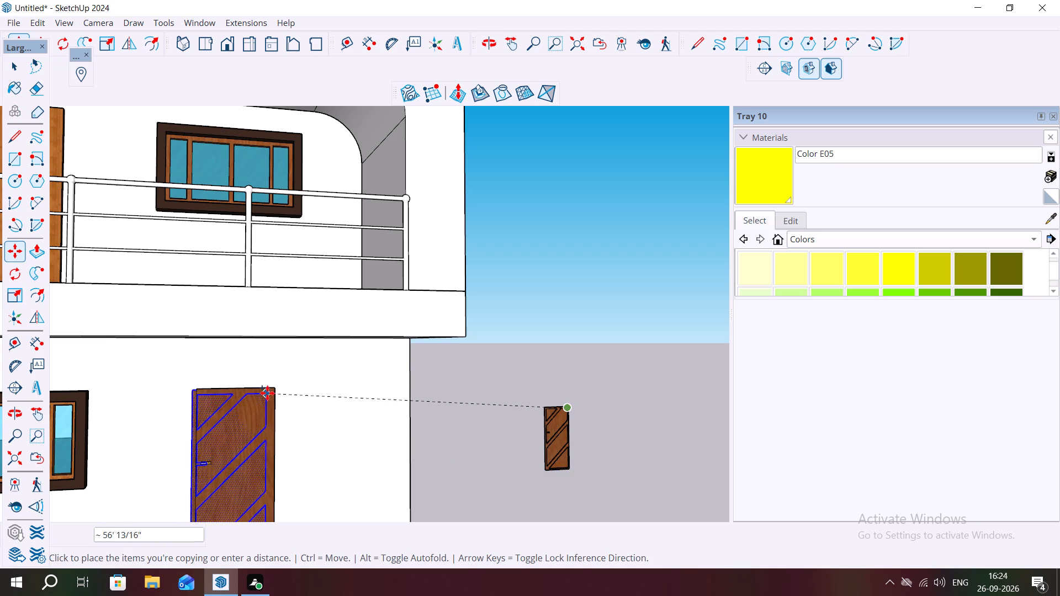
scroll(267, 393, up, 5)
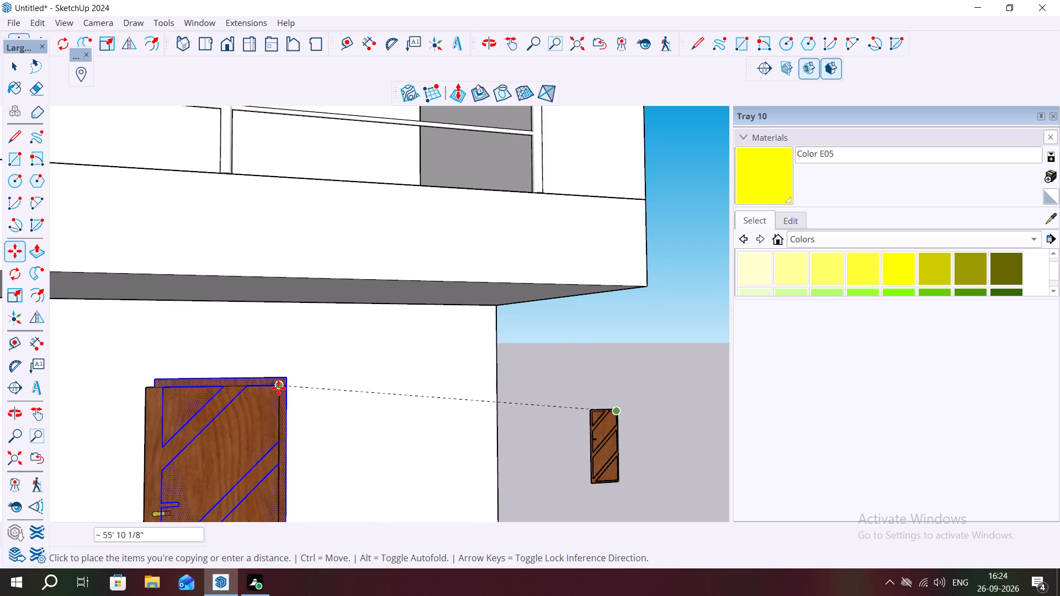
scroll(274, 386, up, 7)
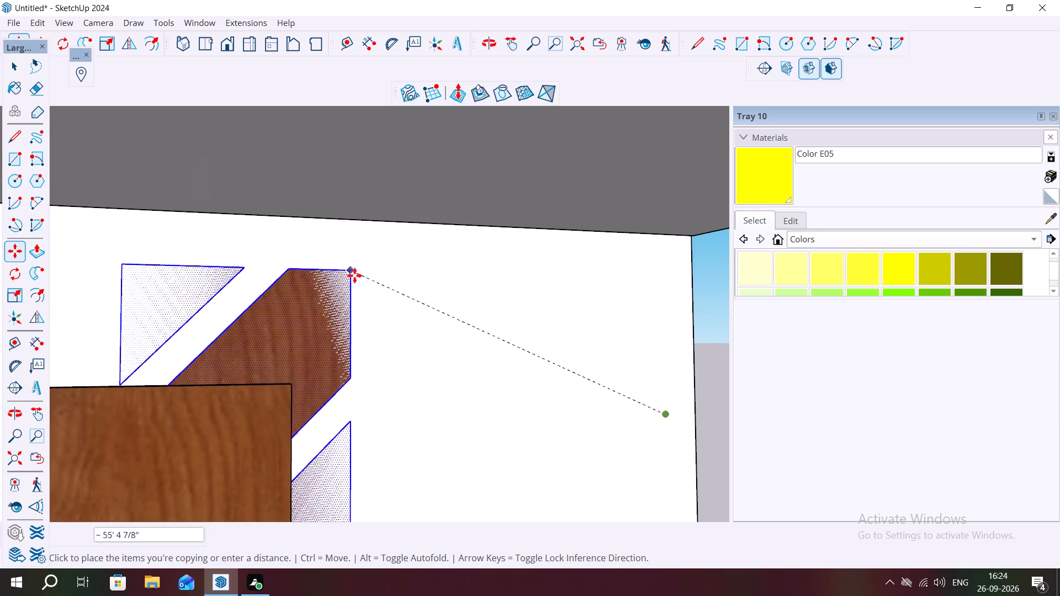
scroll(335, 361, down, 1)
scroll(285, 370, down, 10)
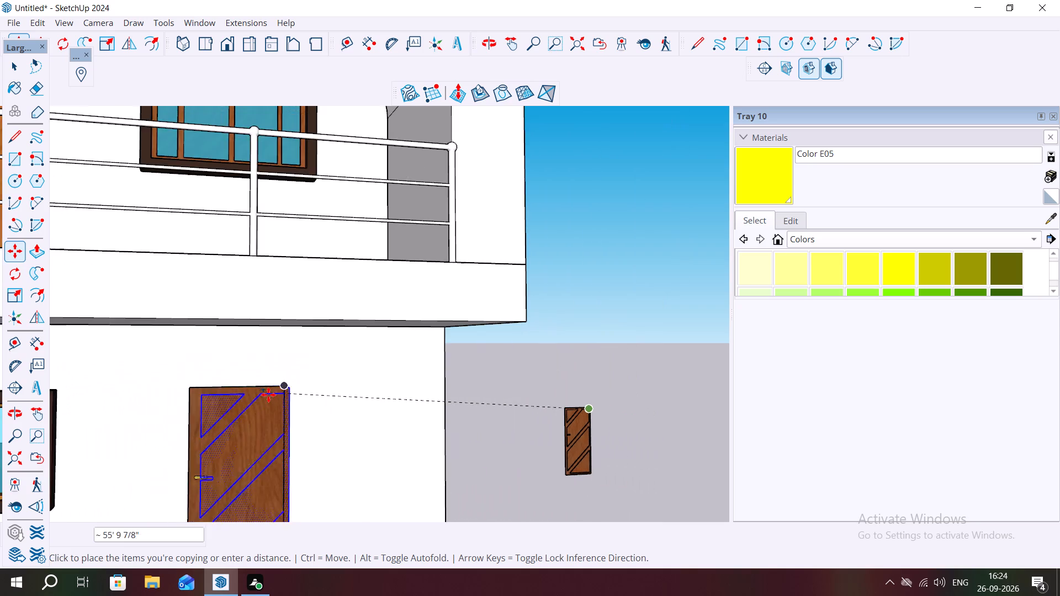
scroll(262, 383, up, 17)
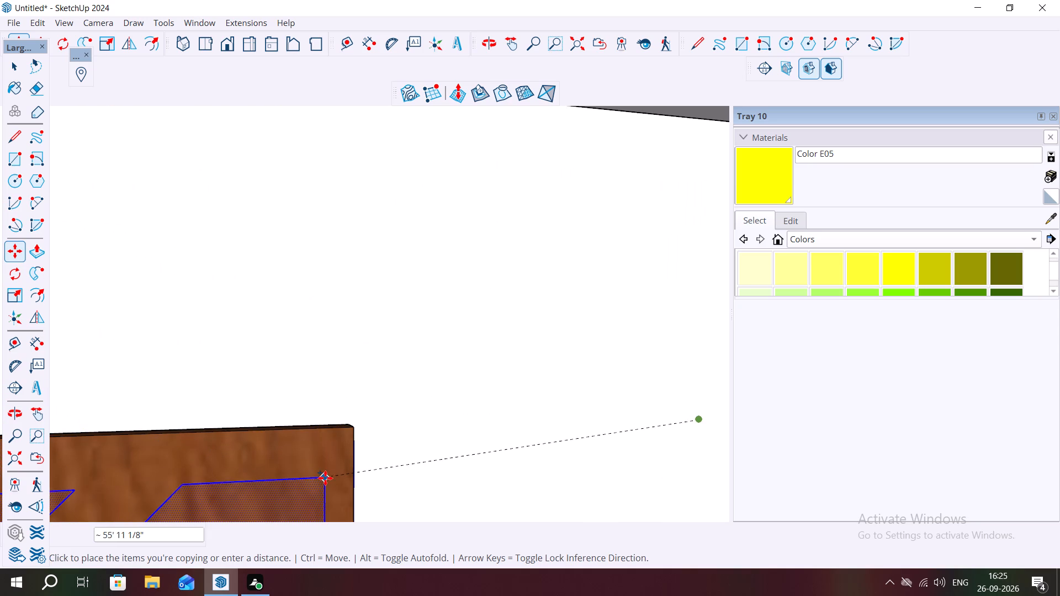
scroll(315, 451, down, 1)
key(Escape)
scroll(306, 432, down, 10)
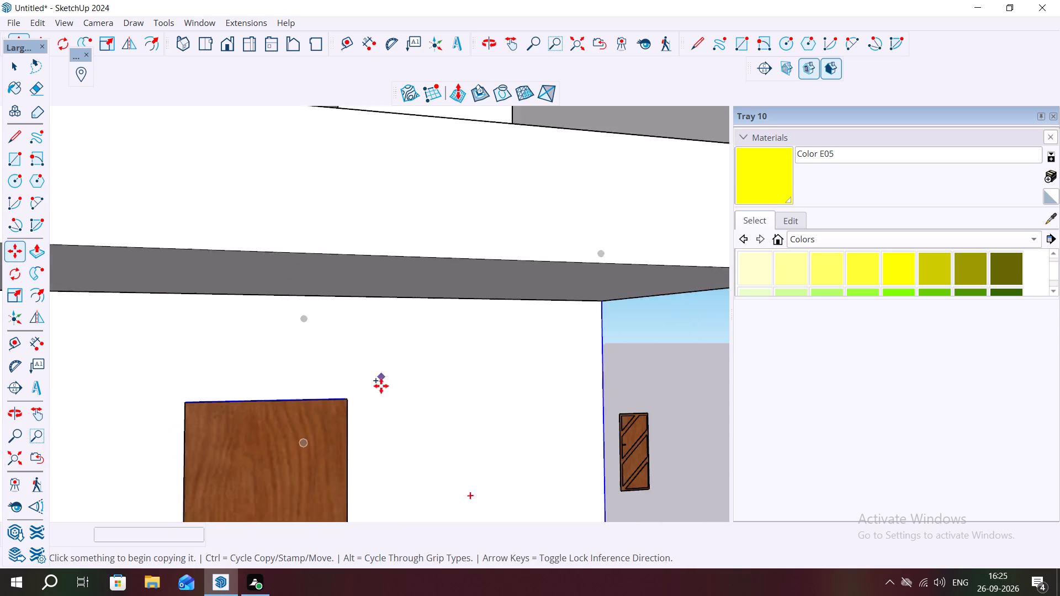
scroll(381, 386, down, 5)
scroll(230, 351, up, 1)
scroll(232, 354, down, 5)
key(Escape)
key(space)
Delete the loose door panel with diagonal strips standing beside the house.
triple_click(576, 427)
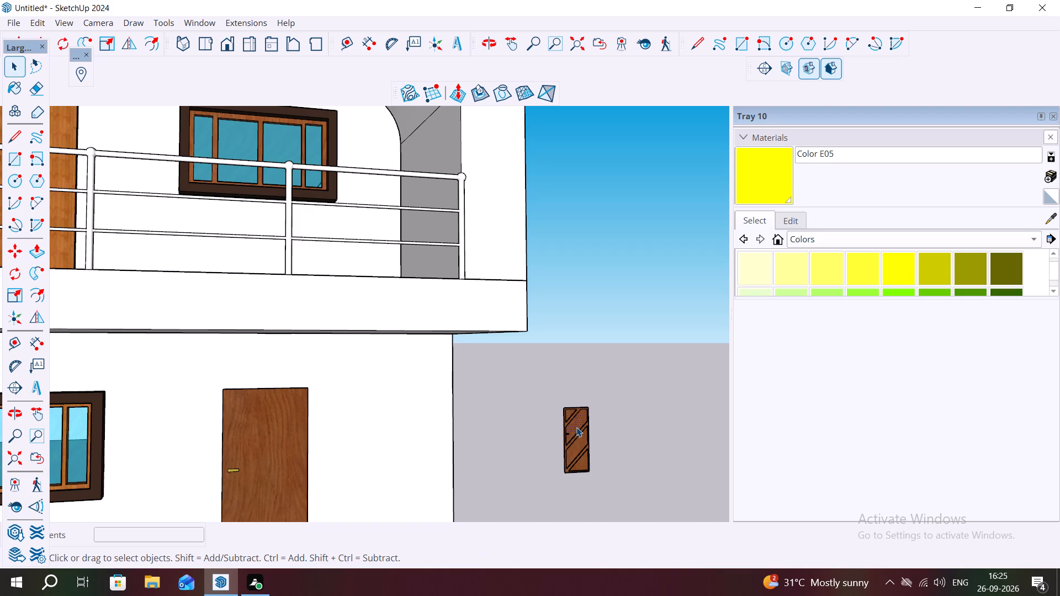
key(Delete)
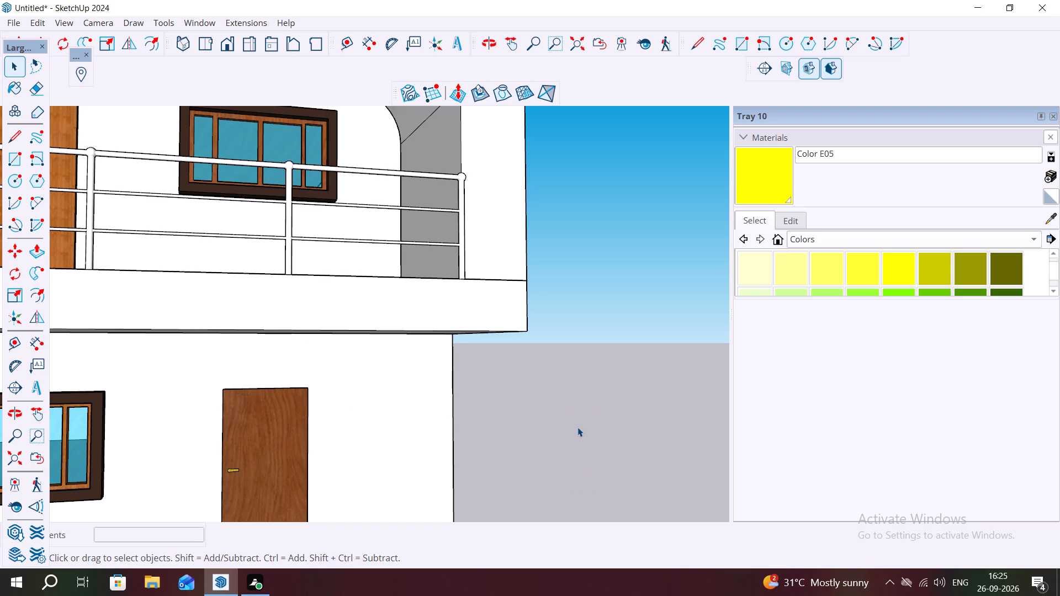
Draw a diagonal line about 3' 7 3/16" long from the ground-floor door's handle-side edge, above the handle, to its opposite top corner.
scroll(1059, 338, down, 1)
scroll(900, 317, down, 1)
scroll(905, 268, down, 1)
scroll(739, 281, down, 6)
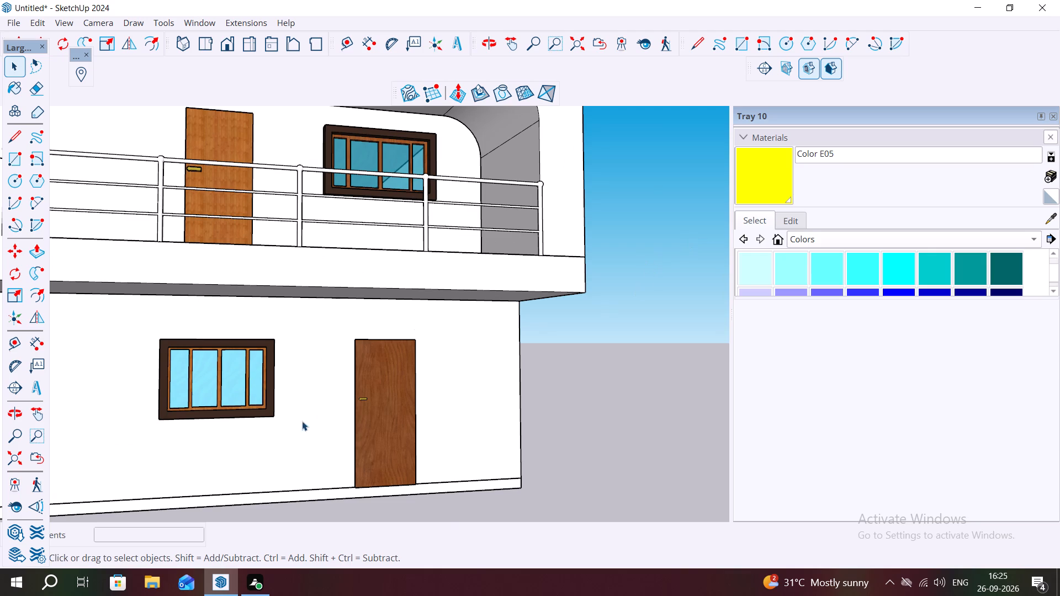
scroll(338, 472, up, 5)
middle_drag(401, 468, 375, 461)
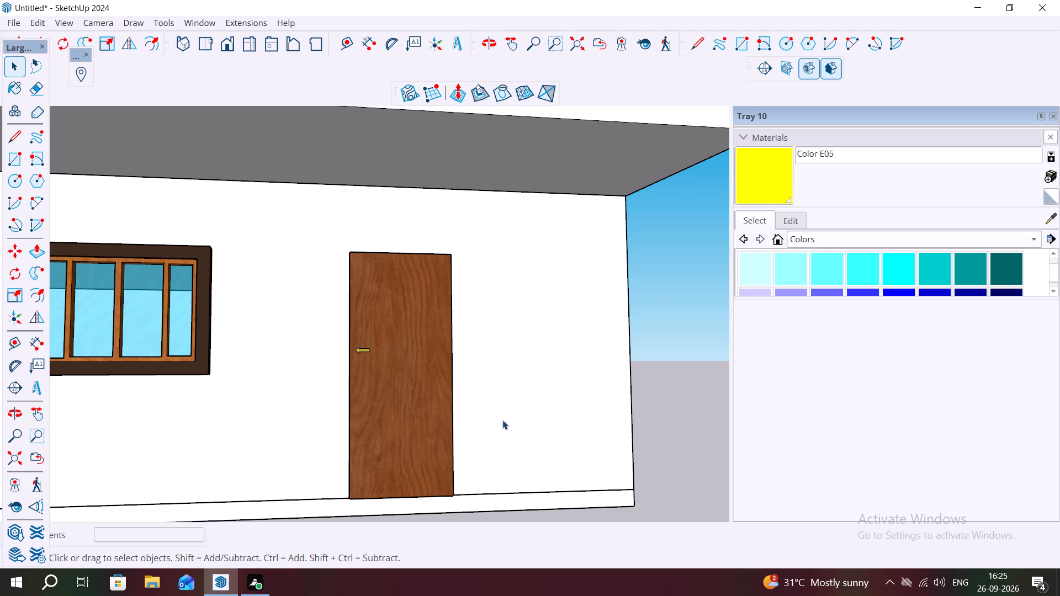
scroll(511, 398, down, 2)
scroll(388, 449, up, 6)
middle_drag(407, 441, 412, 418)
scroll(412, 401, down, 2)
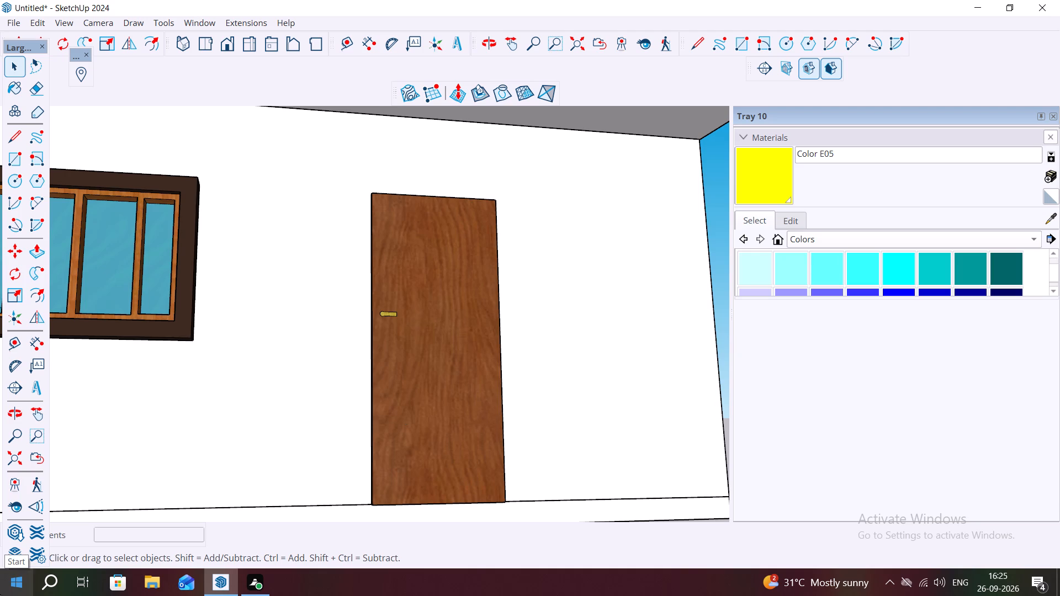
text(L)
key(space)
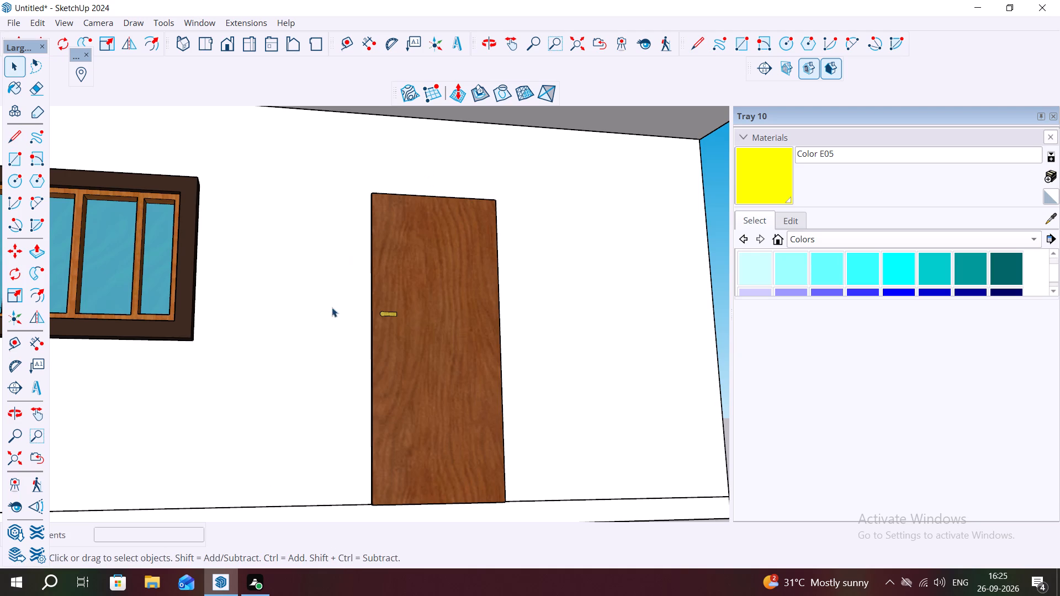
key(l)
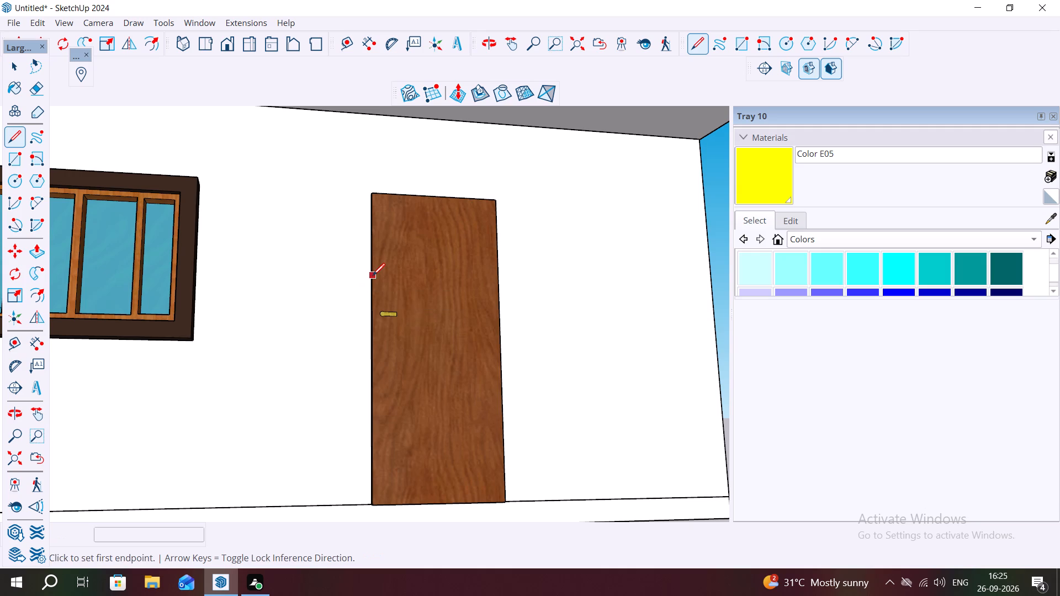
click(373, 277)
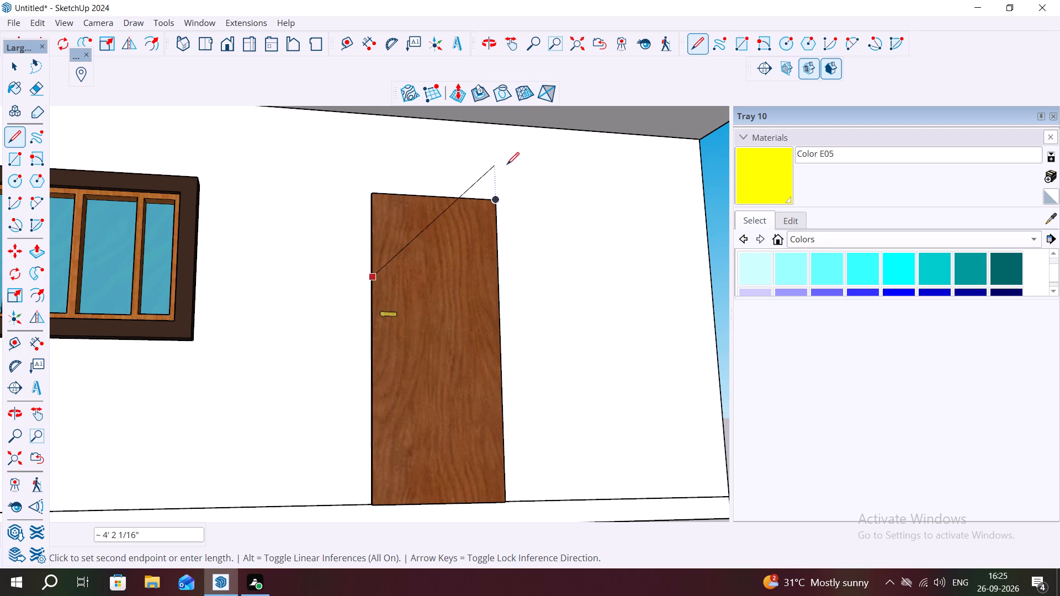
click(494, 201)
key(Escape)
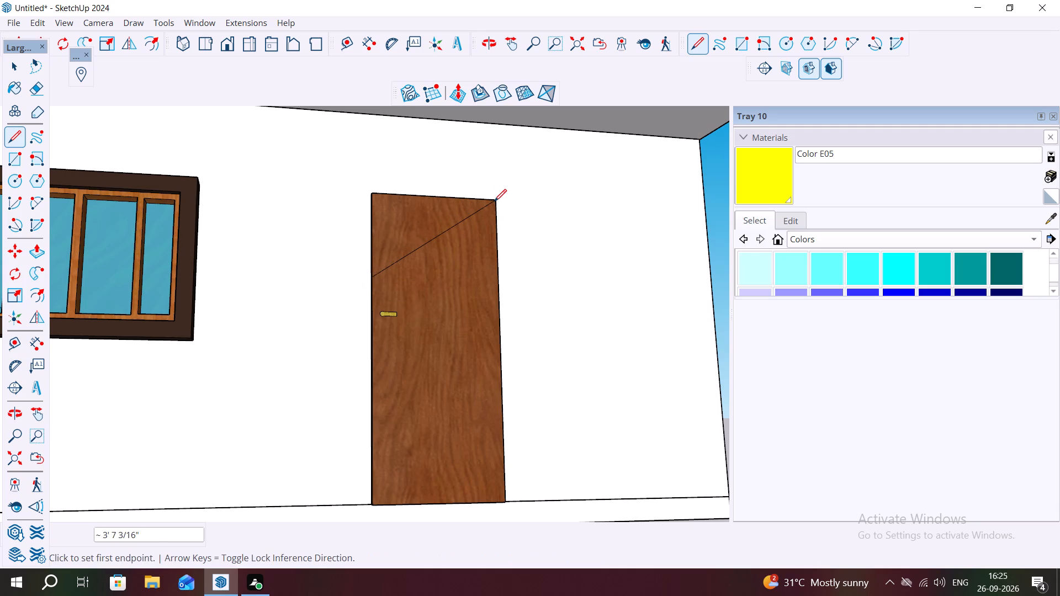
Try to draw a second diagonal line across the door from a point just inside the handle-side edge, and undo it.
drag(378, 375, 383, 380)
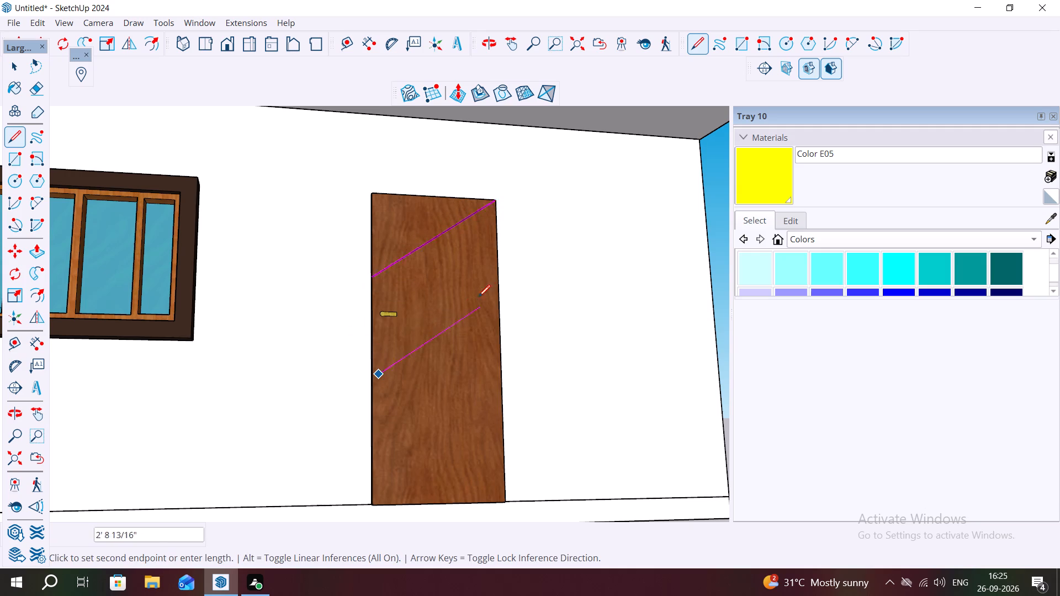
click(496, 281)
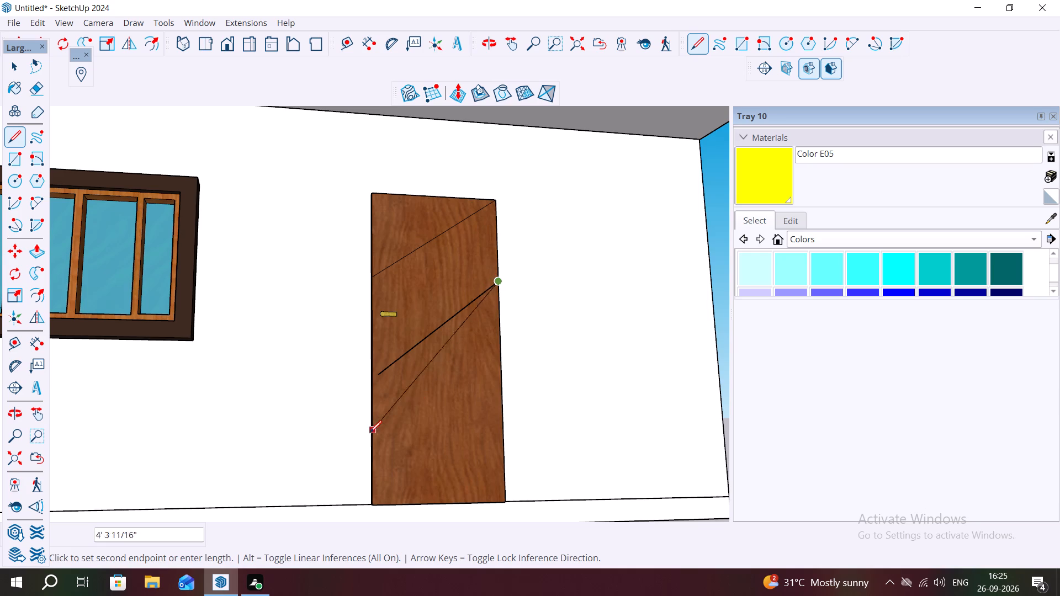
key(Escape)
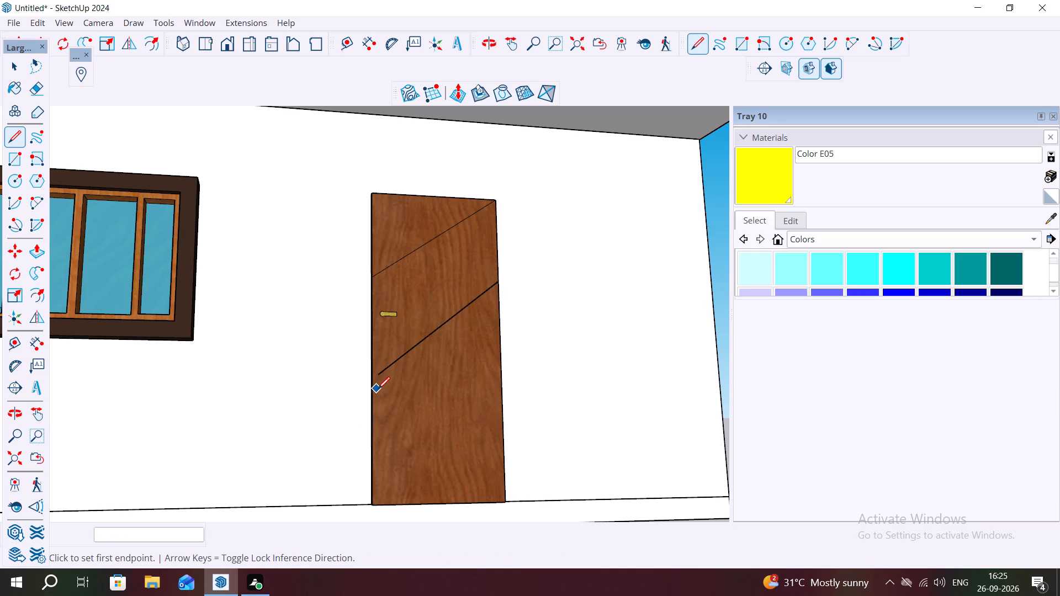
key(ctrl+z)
Draw two parallel diagonal lines about 3' 10 15/16" long across the door, one starting below the handle, one at the handle-side bottom corner.
click(373, 387)
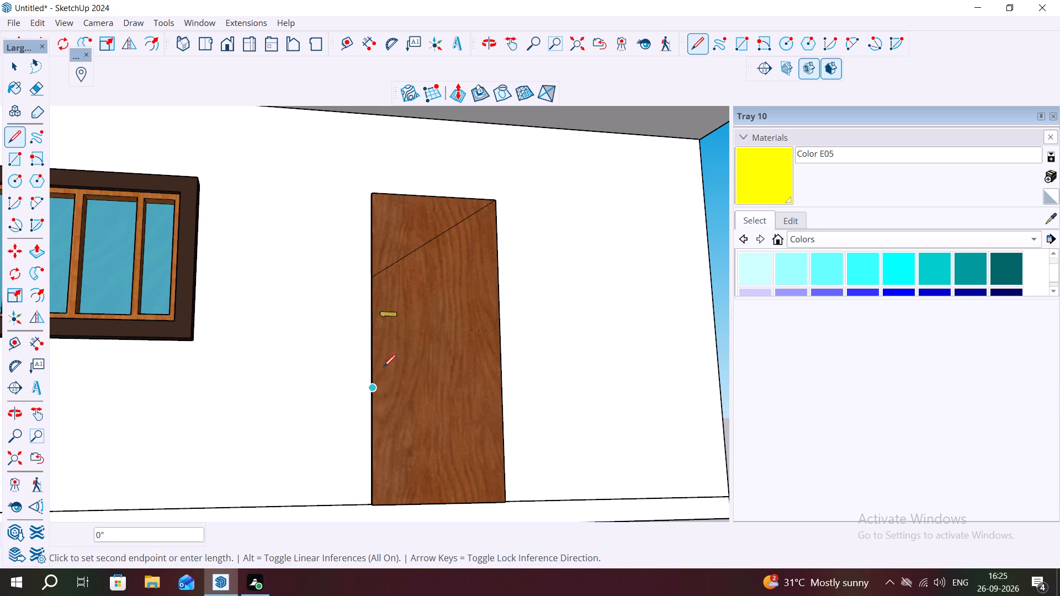
click(499, 280)
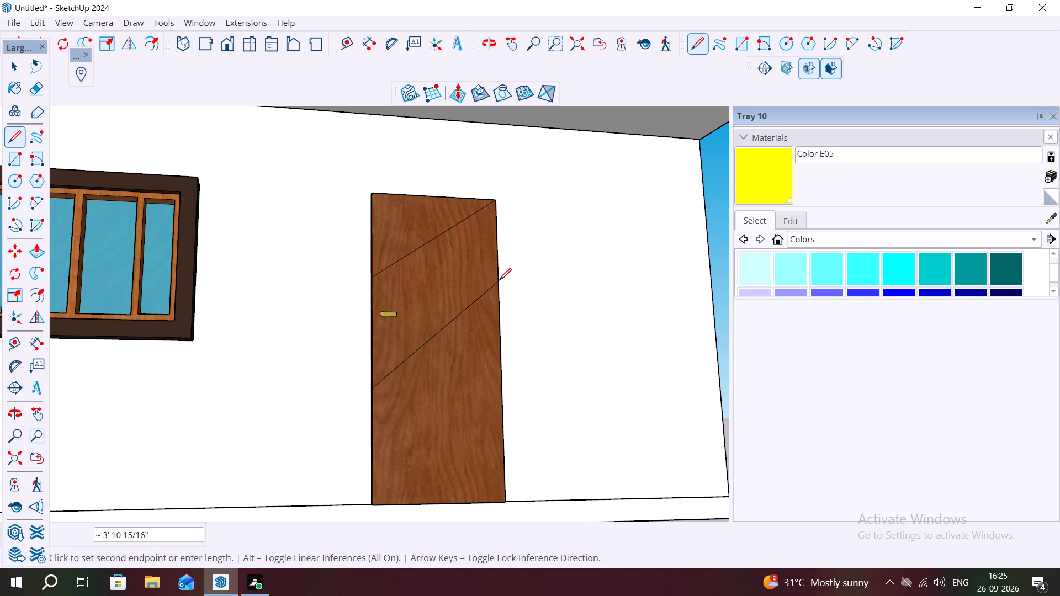
key(Escape)
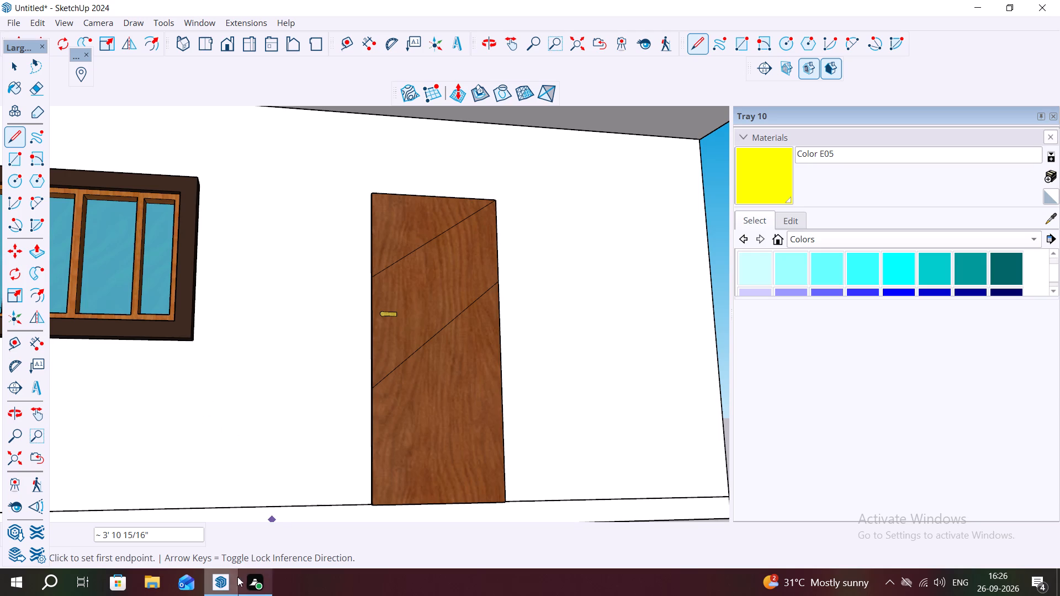
scroll(640, 310, down, 5)
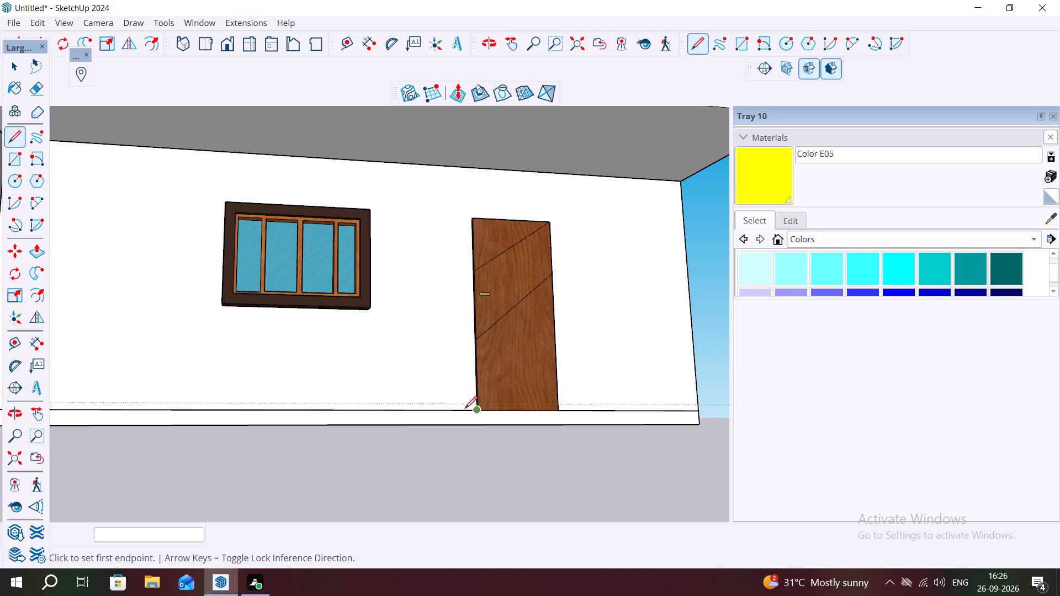
click(480, 407)
scroll(516, 366, up, 6)
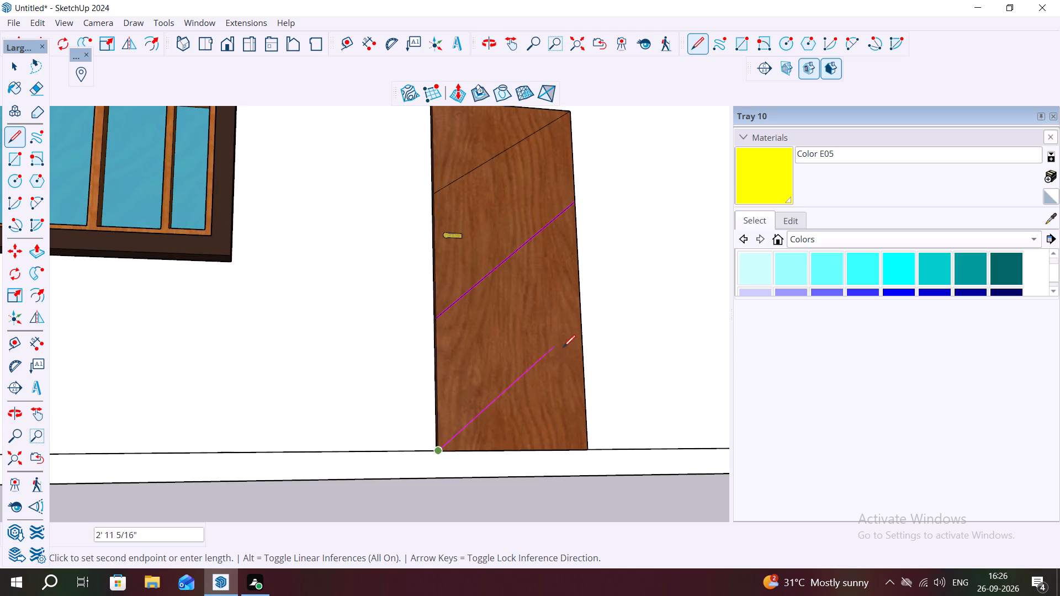
click(581, 322)
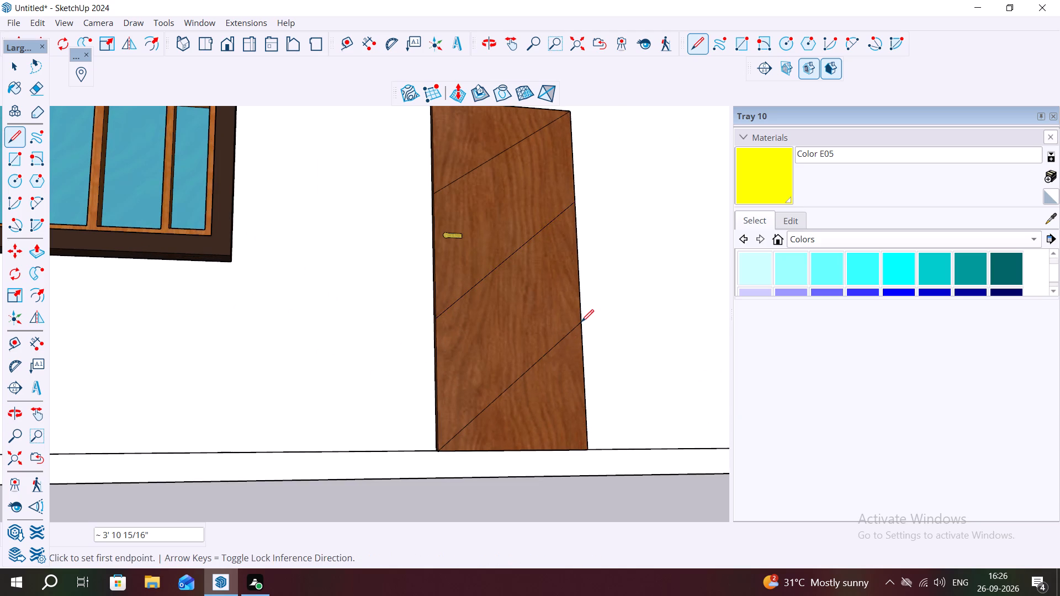
key(Escape)
key(space)
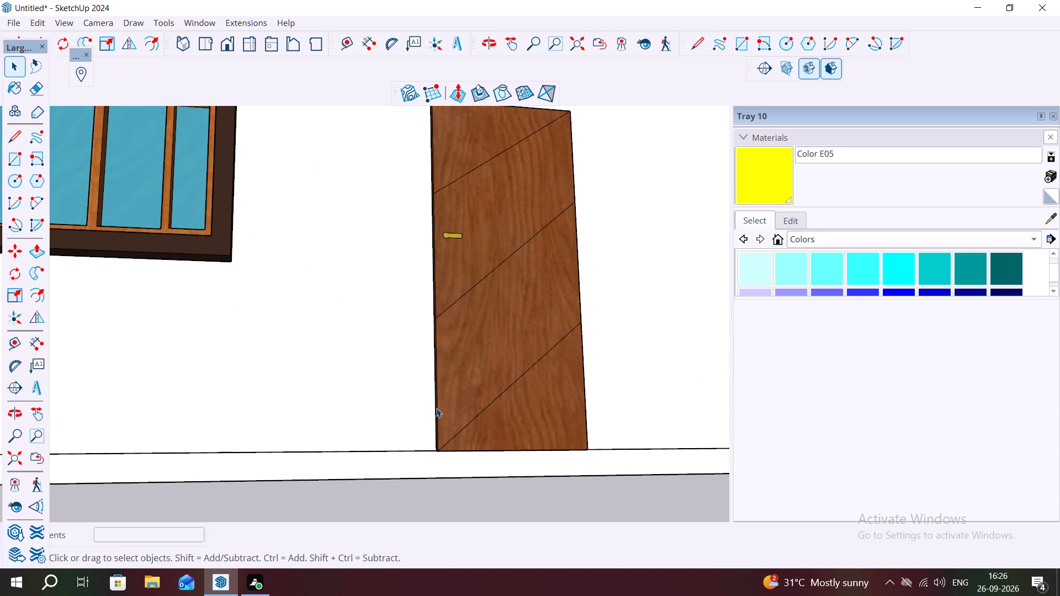
Offset the outlines of the ground-floor door's four diagonal sections inward by about 1 7/8".
middle_drag(463, 419, 468, 506)
click(525, 317)
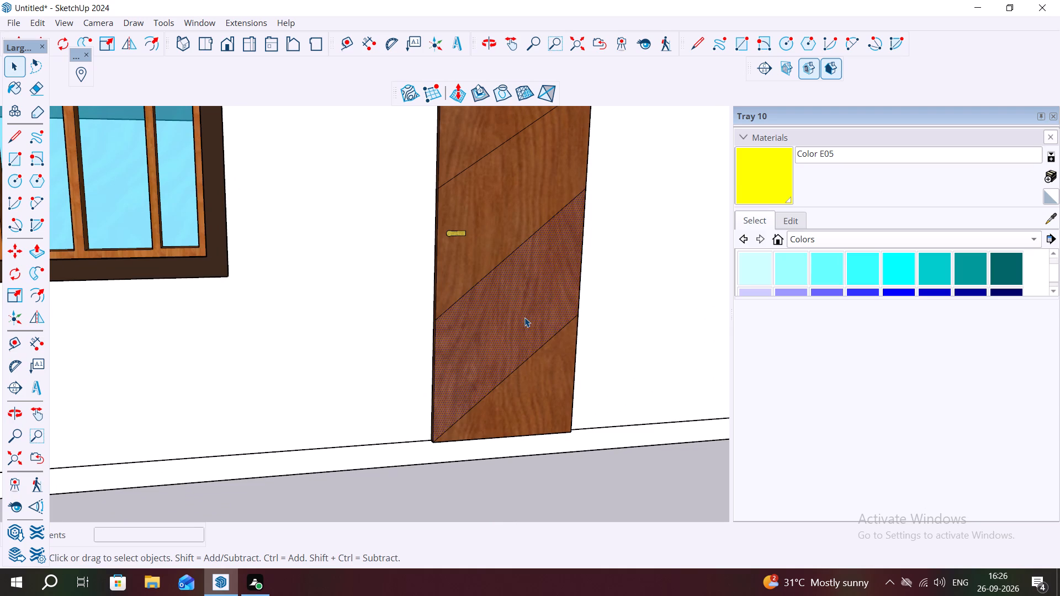
key(f)
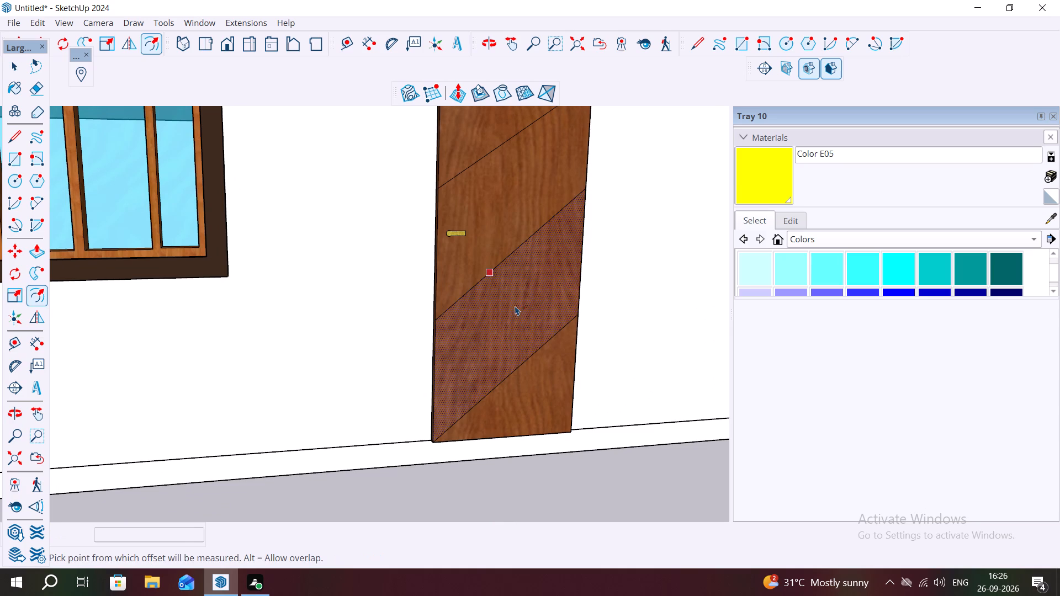
drag(511, 304, 487, 300)
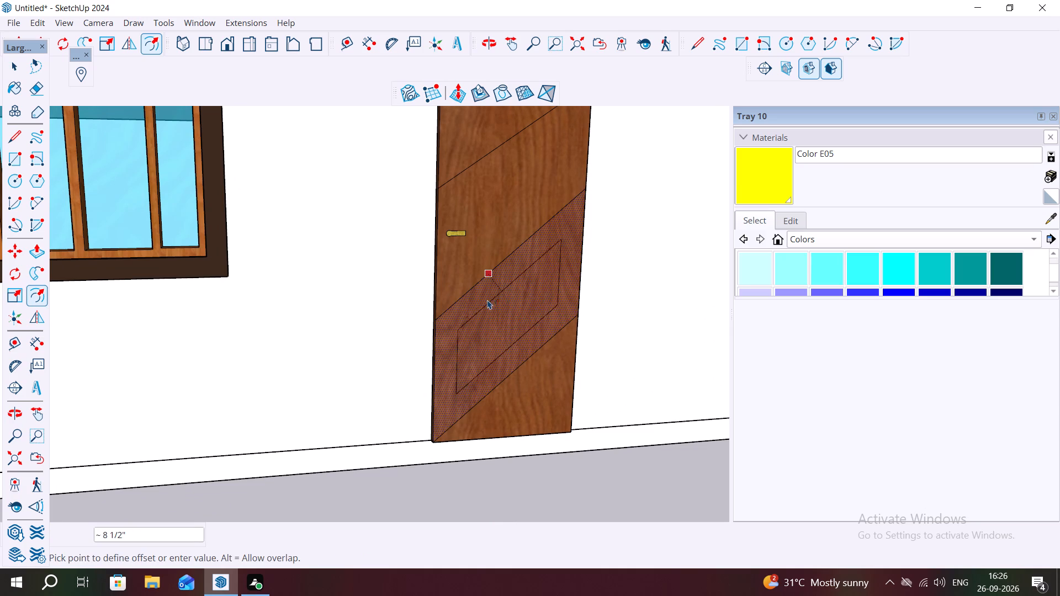
drag(487, 300, 481, 290)
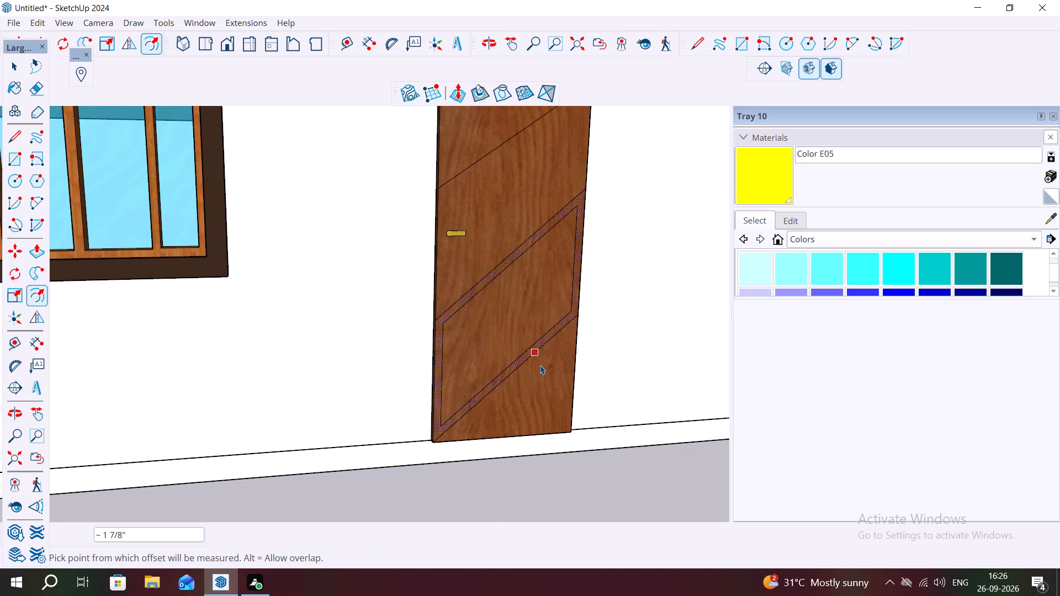
key(Escape)
double_click(538, 385)
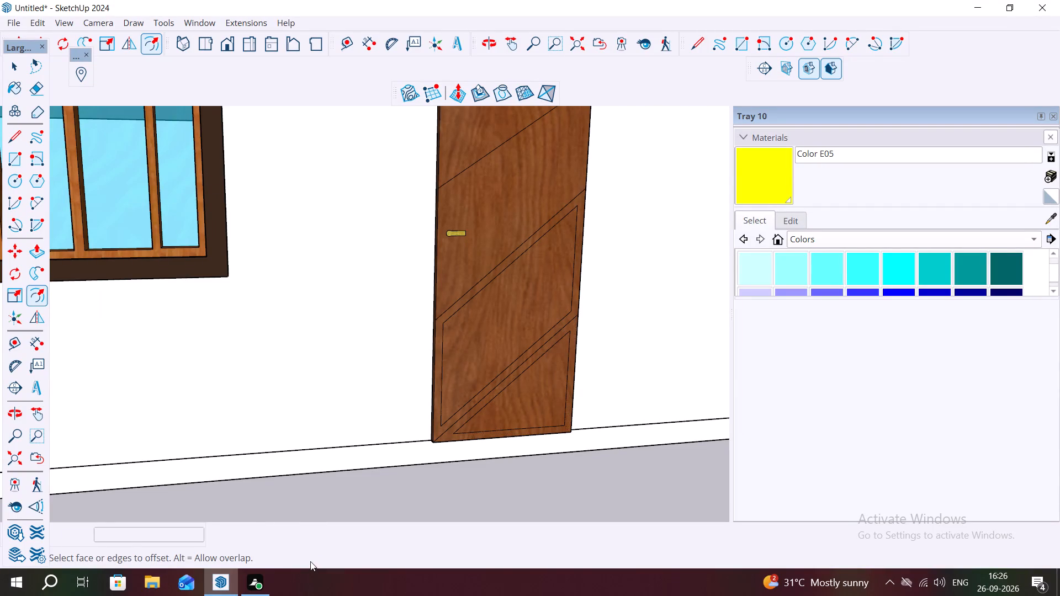
double_click(491, 221)
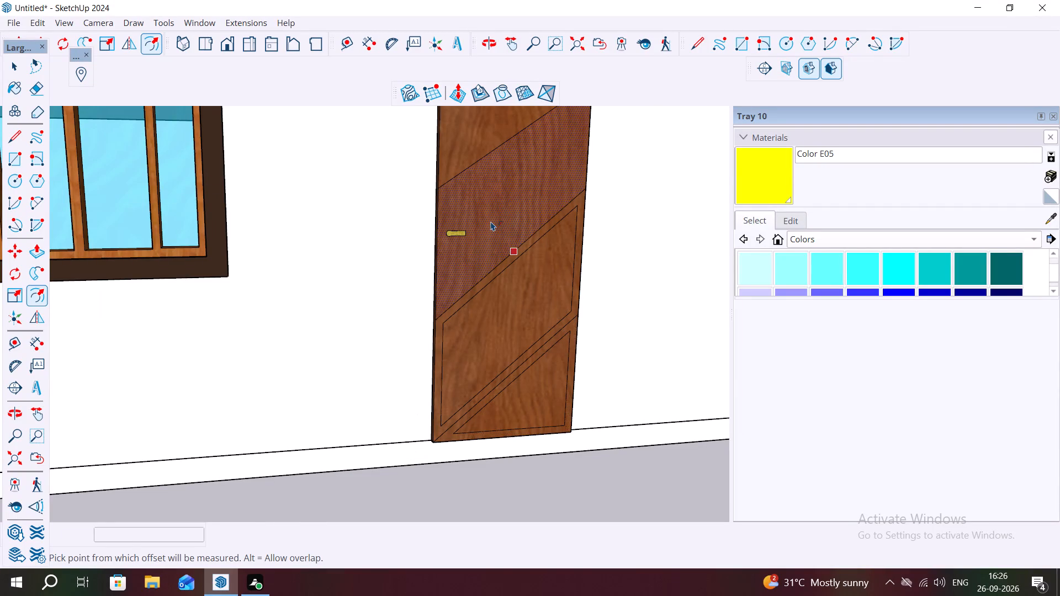
key(Escape)
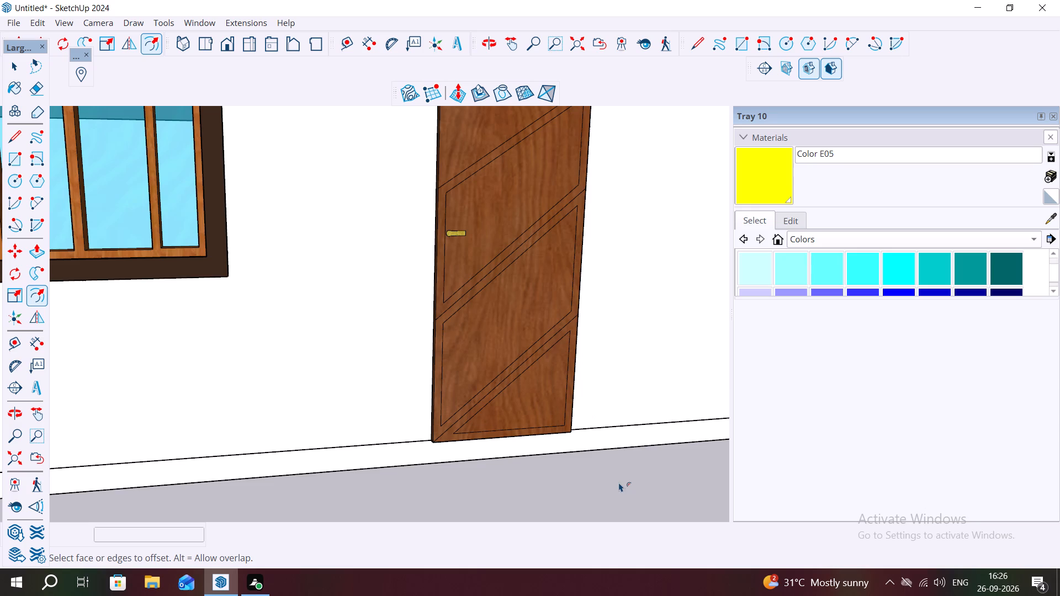
scroll(619, 462, down, 2)
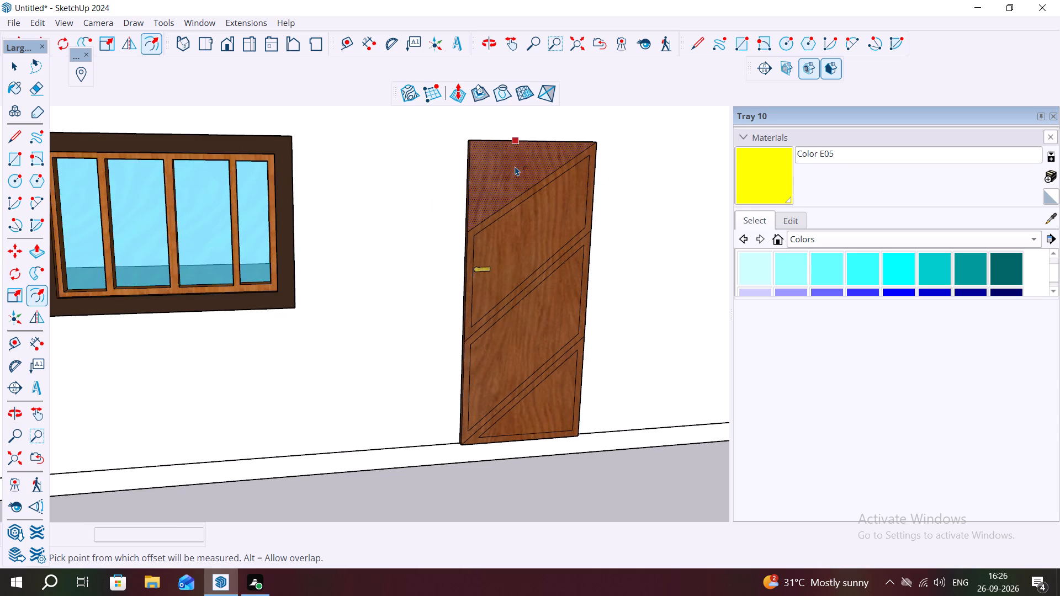
double_click(515, 166)
key(Escape)
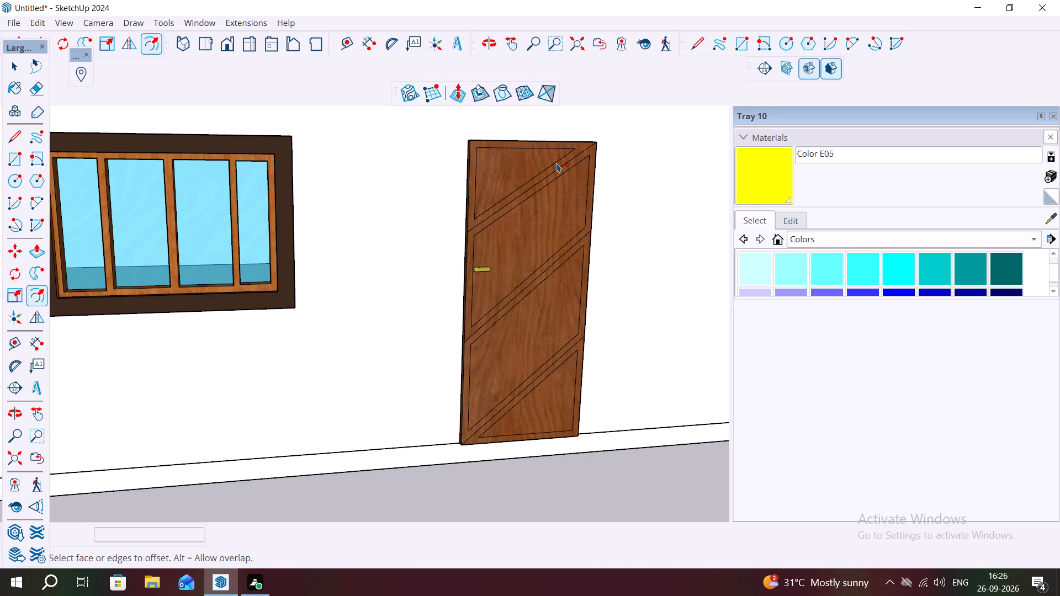
key(Escape)
key(Escape)
Delete the three original diagonal dividing lines between the inset outlines on the ground-floor door.
key(space)
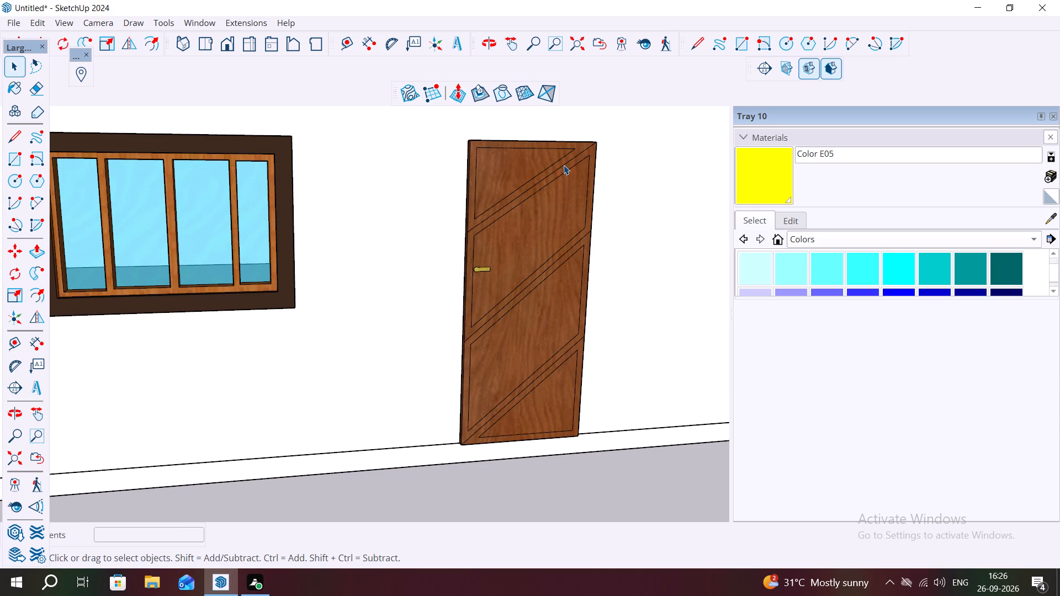
click(564, 165)
key(Delete)
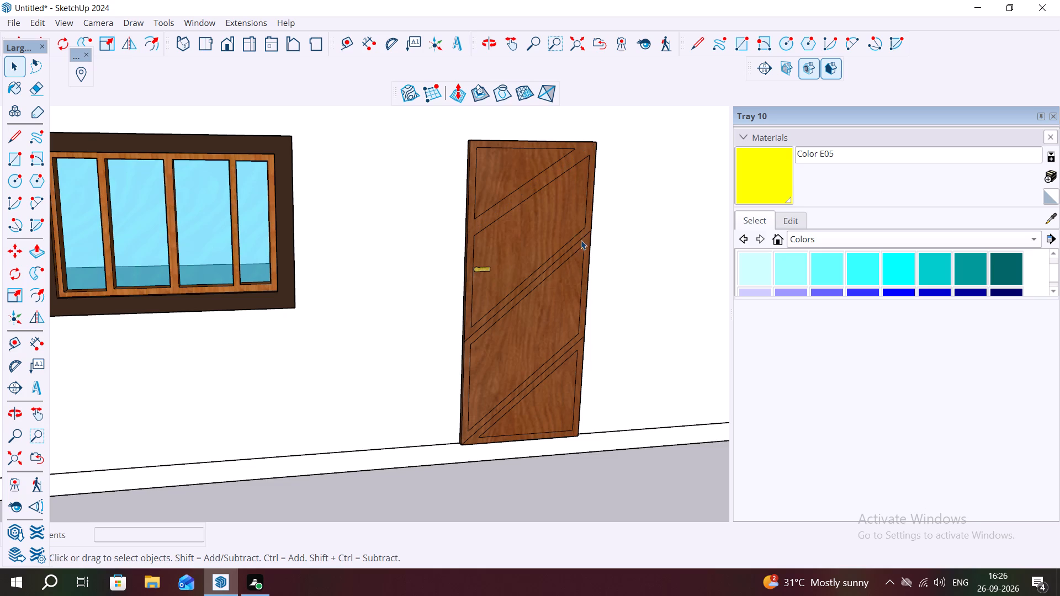
click(580, 240)
key(Delete)
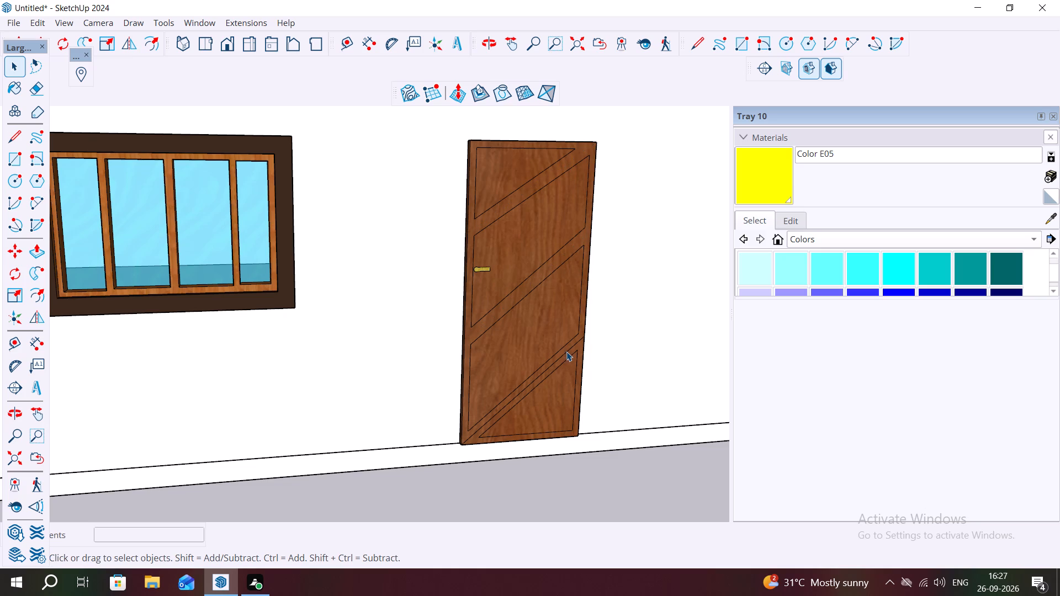
click(566, 352)
key(Delete)
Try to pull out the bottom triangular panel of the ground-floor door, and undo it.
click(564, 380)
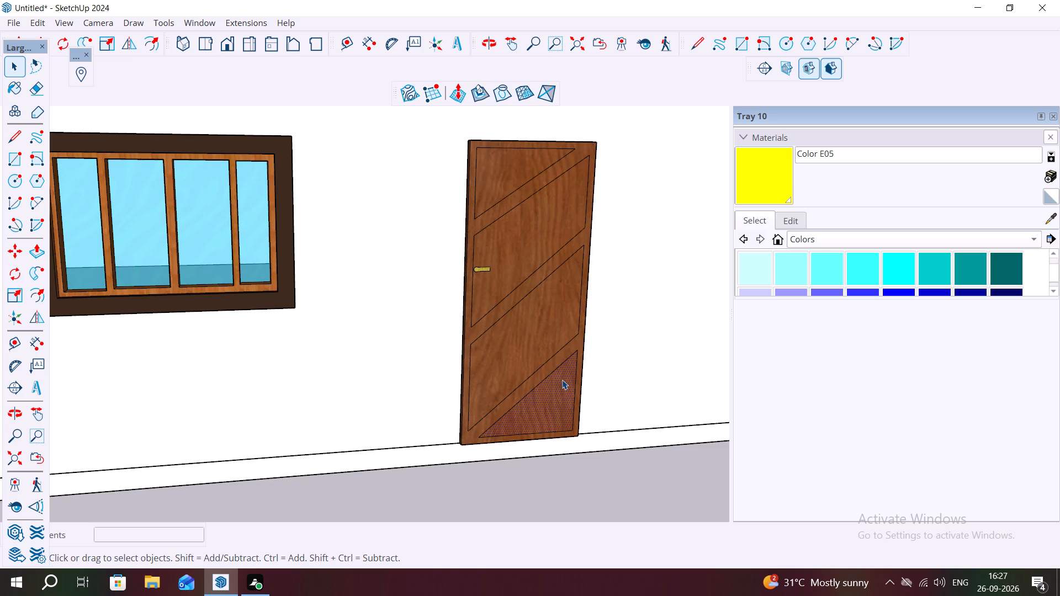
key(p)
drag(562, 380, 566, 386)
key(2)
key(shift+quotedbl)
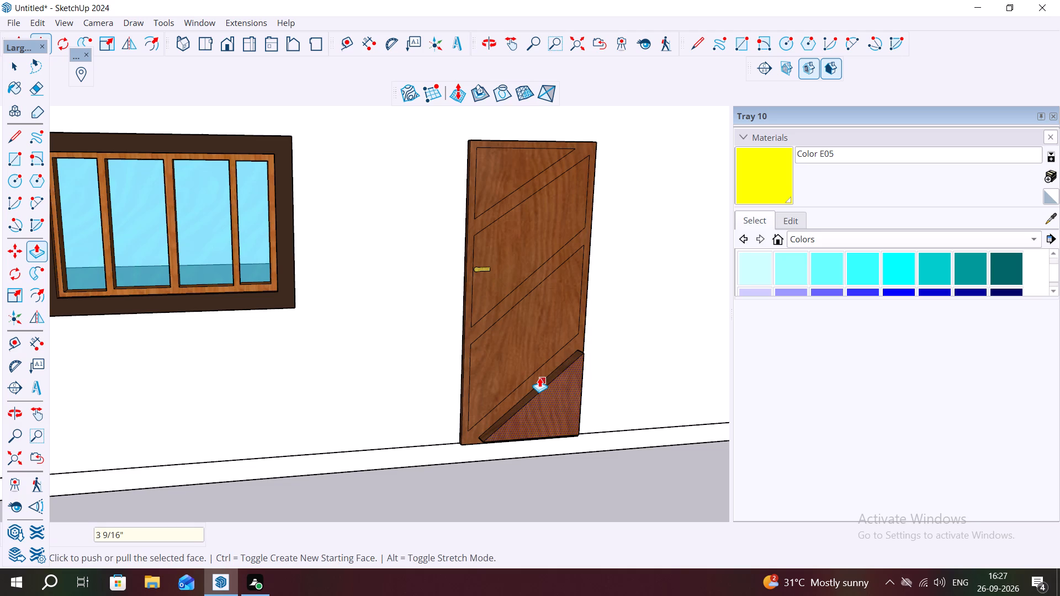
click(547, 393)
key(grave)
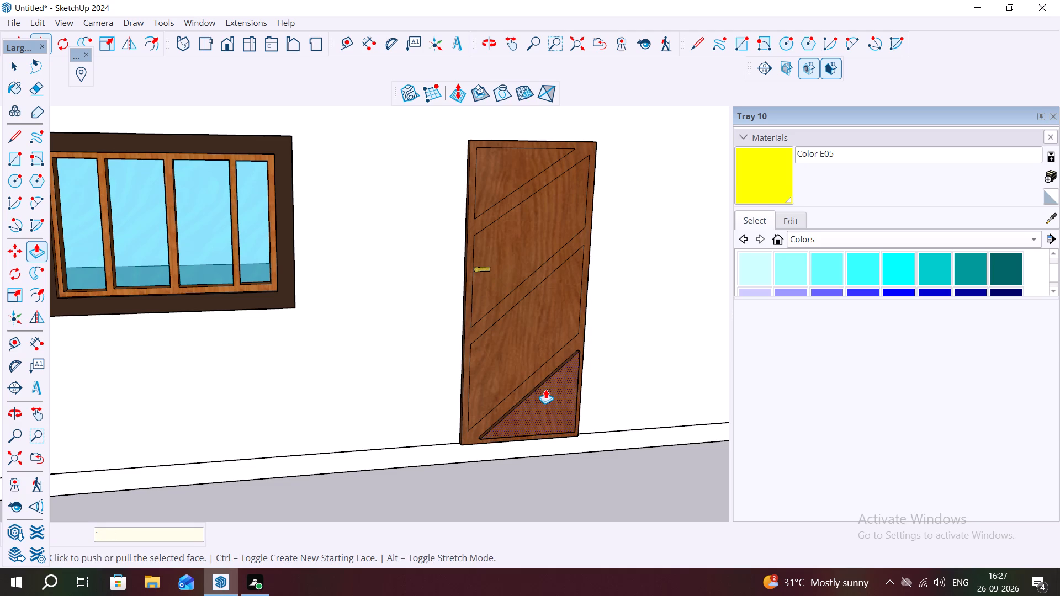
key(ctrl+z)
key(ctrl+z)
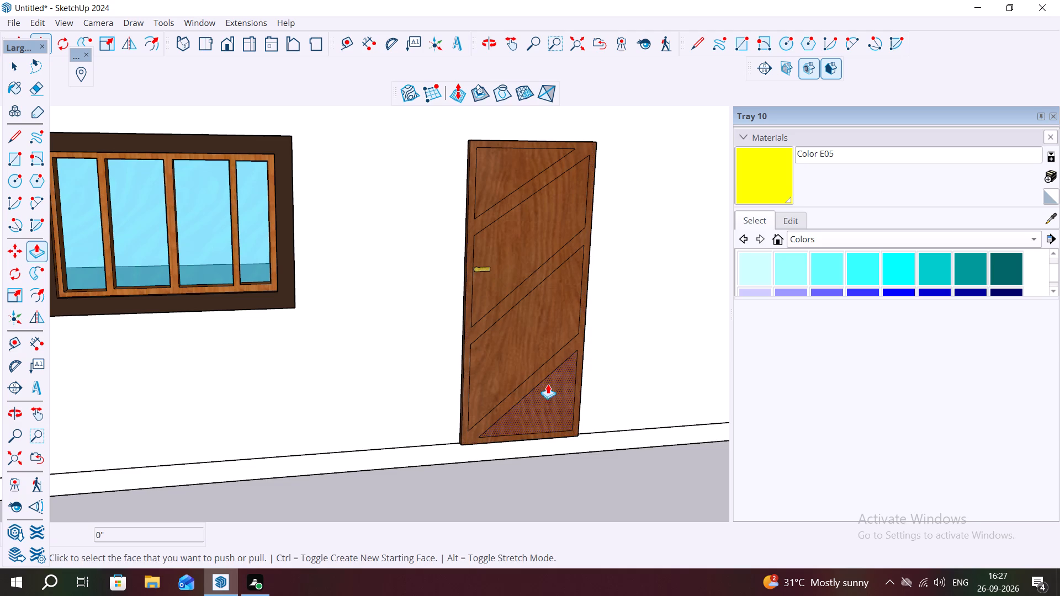
Pull the ground-floor door's bottom triangular panel out 2" and repeat the same extrusion on the other three inset panels.
drag(548, 385, 568, 453)
key(2)
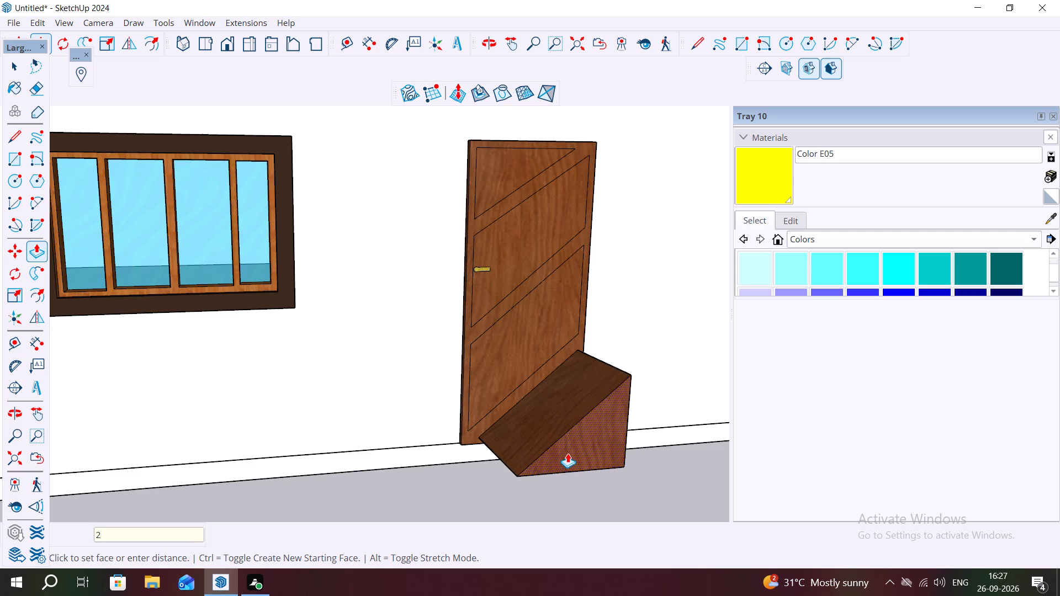
drag(568, 453, 563, 454)
key(shift+quotedbl)
key(Return)
double_click(538, 315)
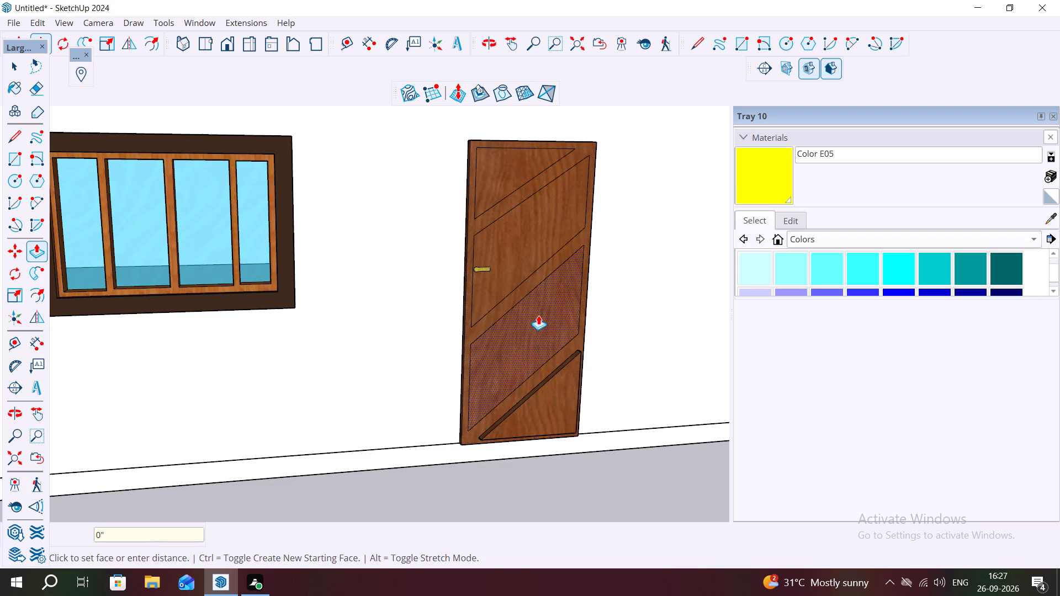
double_click(531, 221)
double_click(504, 168)
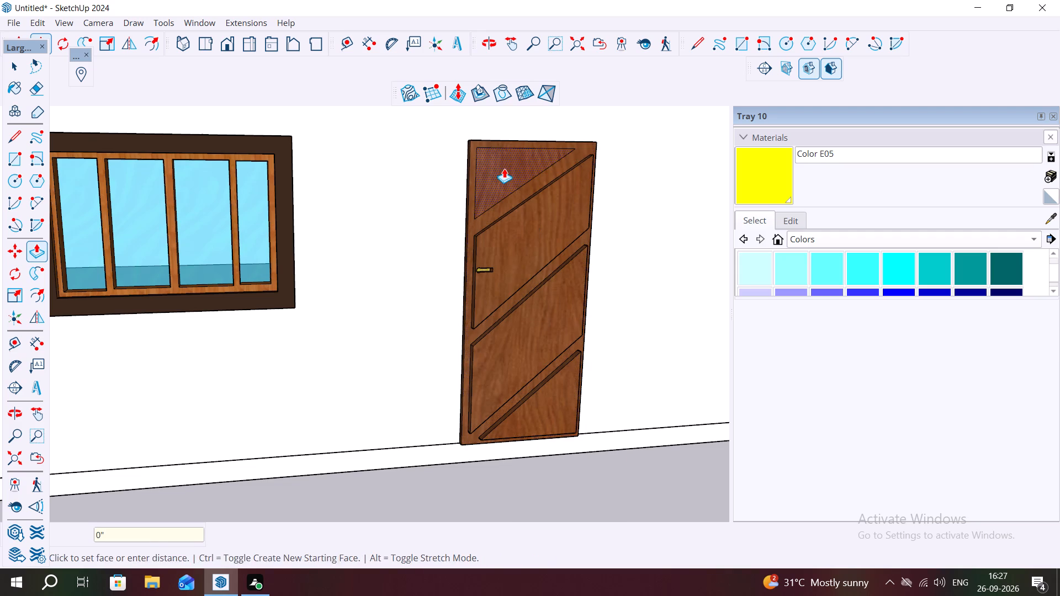
Draw an arc on the balcony door from its handle-side top corner to just above the handle, bulging about 1' 1 13/16" inward.
scroll(559, 232, down, 2)
middle_drag(543, 259, 453, 330)
scroll(417, 279, down, 3)
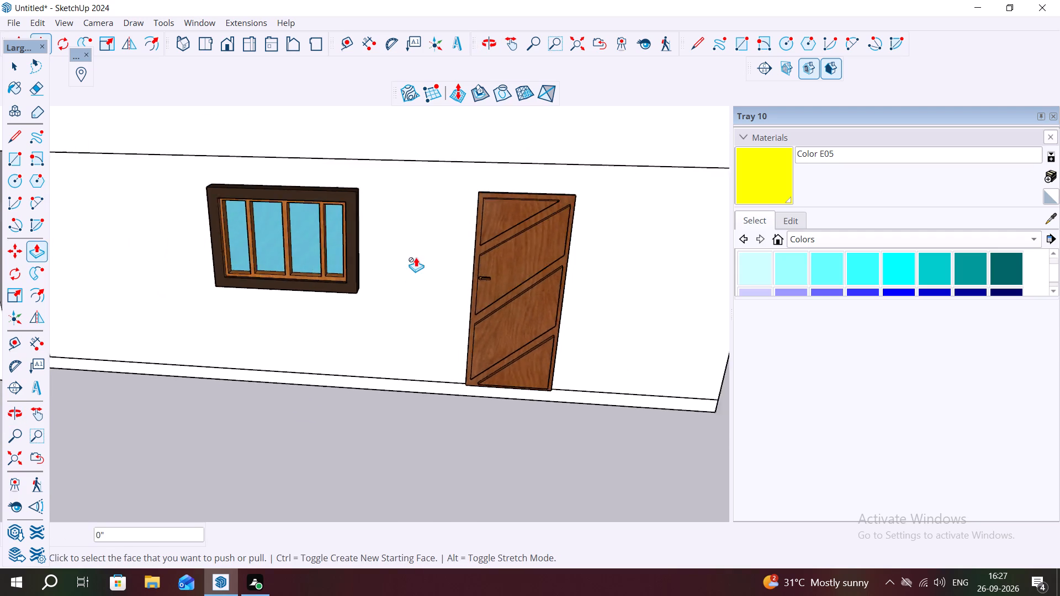
scroll(416, 257, down, 5)
scroll(734, 270, down, 3)
scroll(673, 323, down, 3)
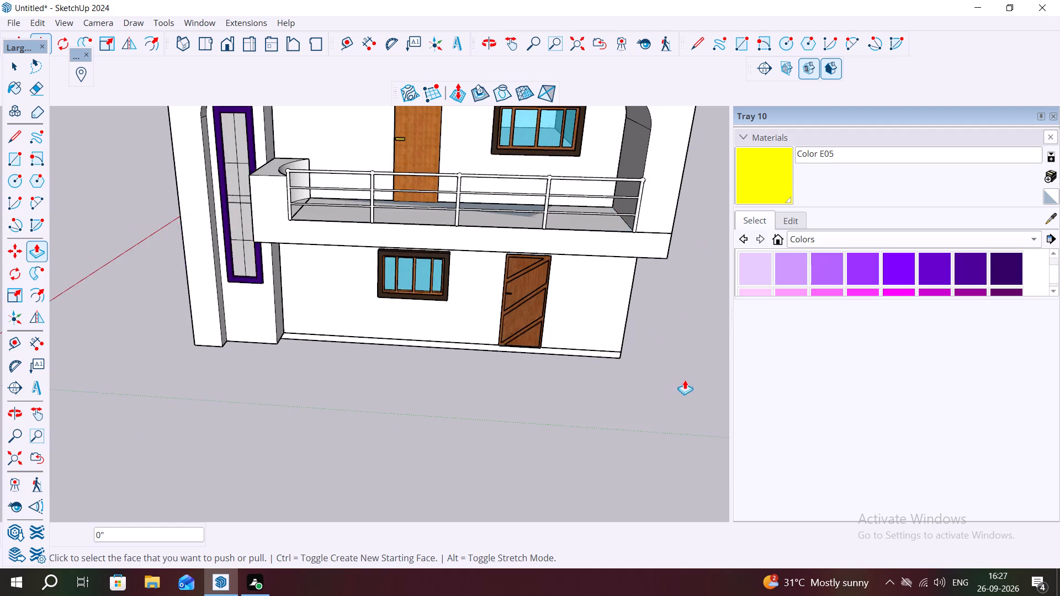
scroll(685, 380, down, 2)
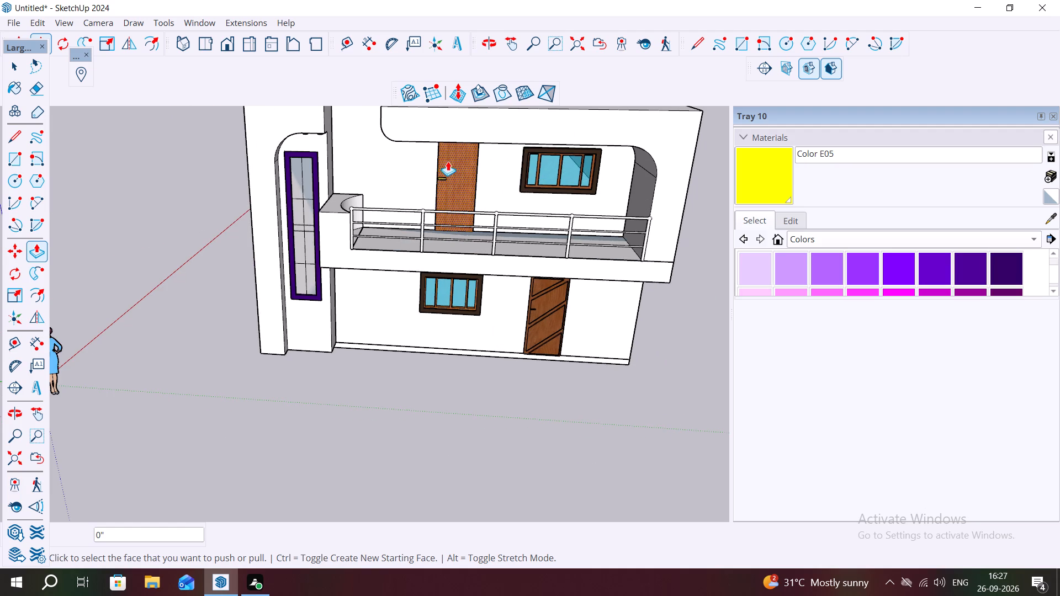
scroll(446, 157, up, 6)
middle_drag(480, 185, 488, 179)
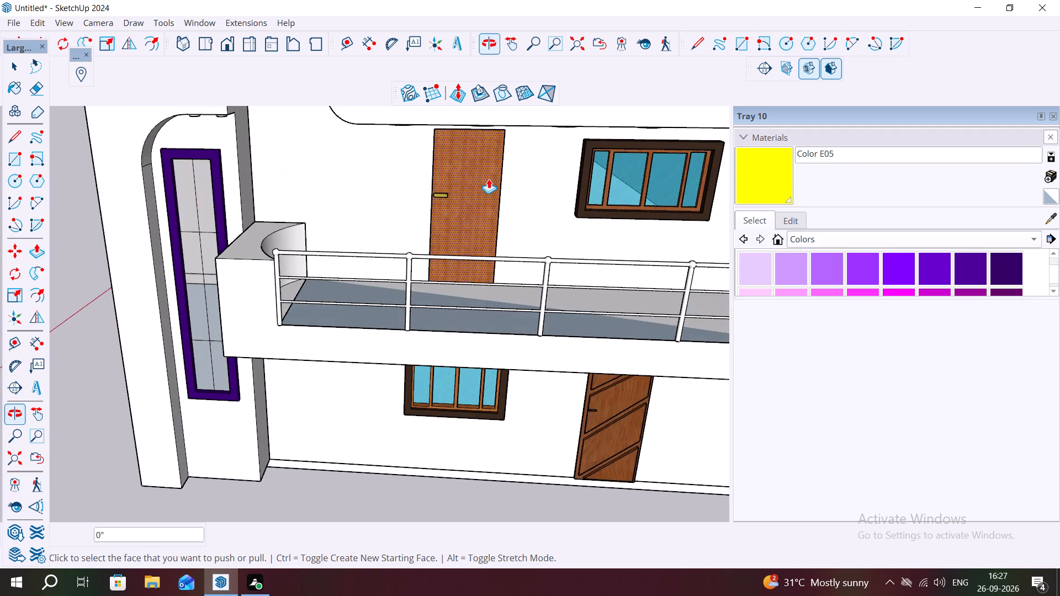
scroll(486, 140, up, 6)
middle_drag(489, 161, 568, 146)
scroll(494, 159, up, 2)
middle_drag(494, 159, 465, 171)
key(Escape)
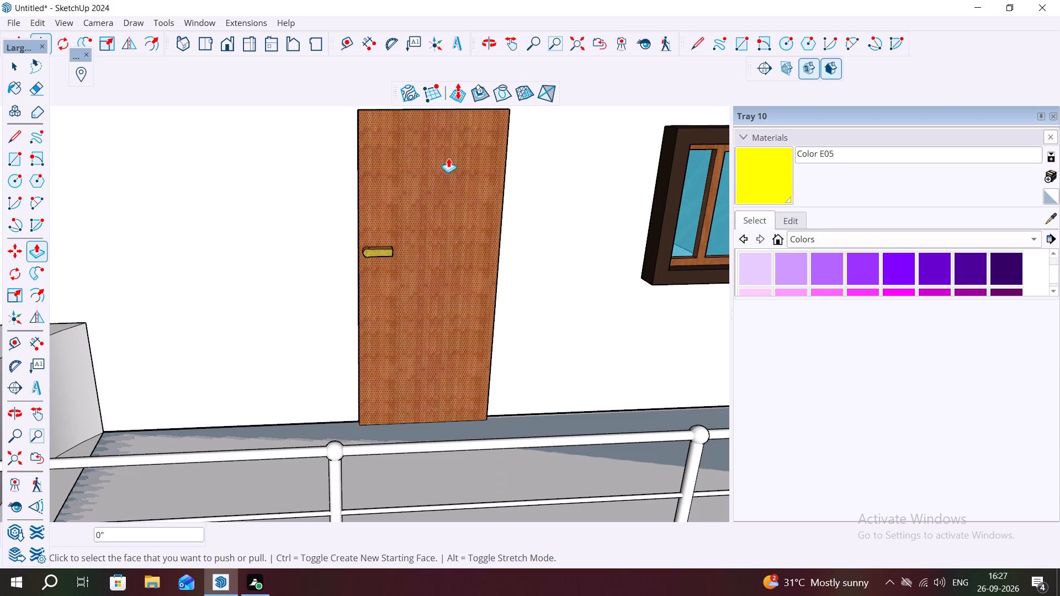
key(Escape)
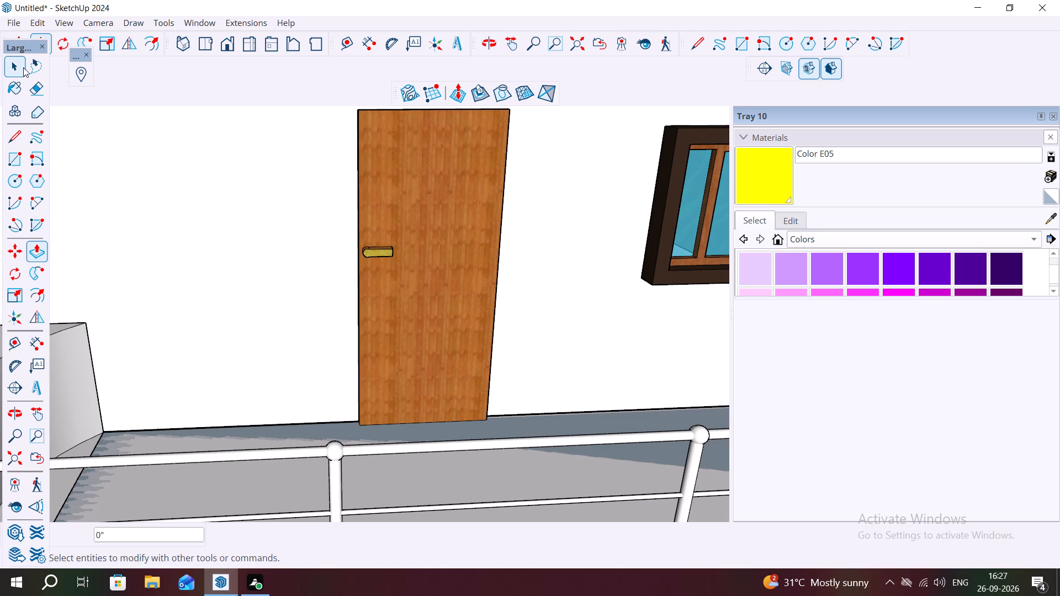
click(36, 199)
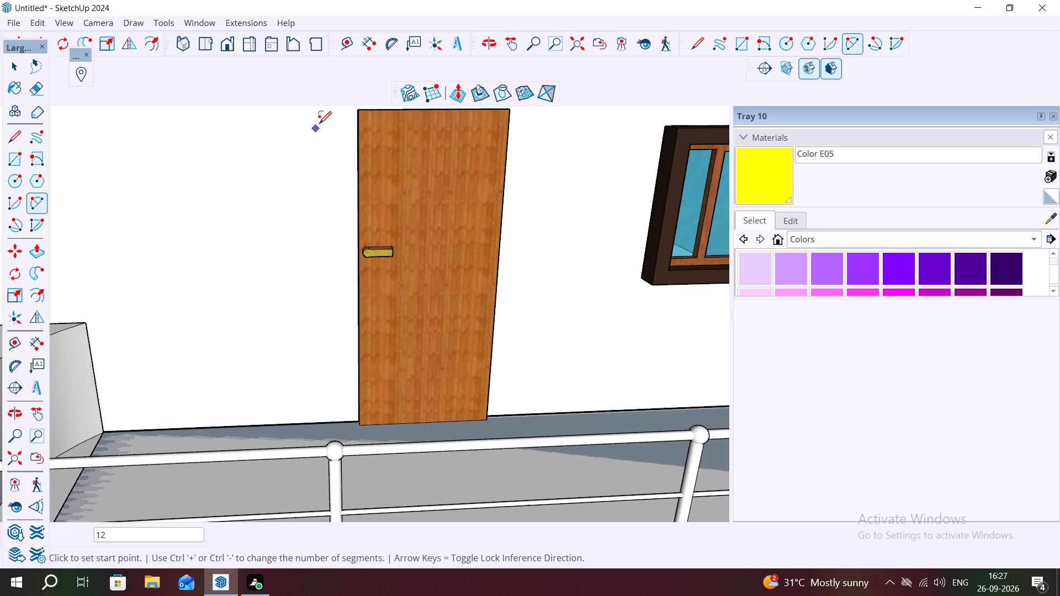
click(359, 113)
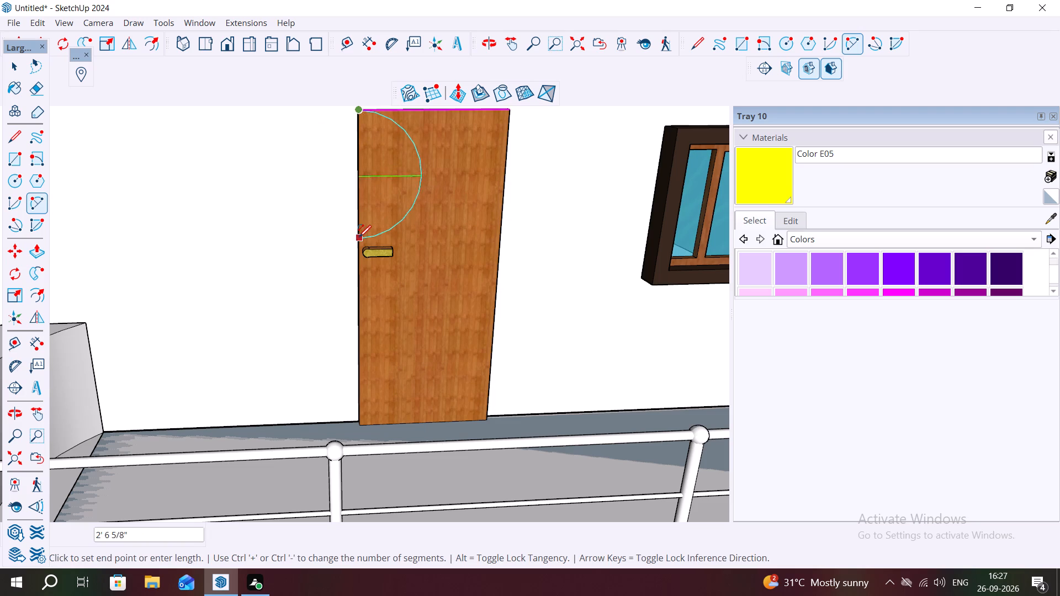
click(359, 235)
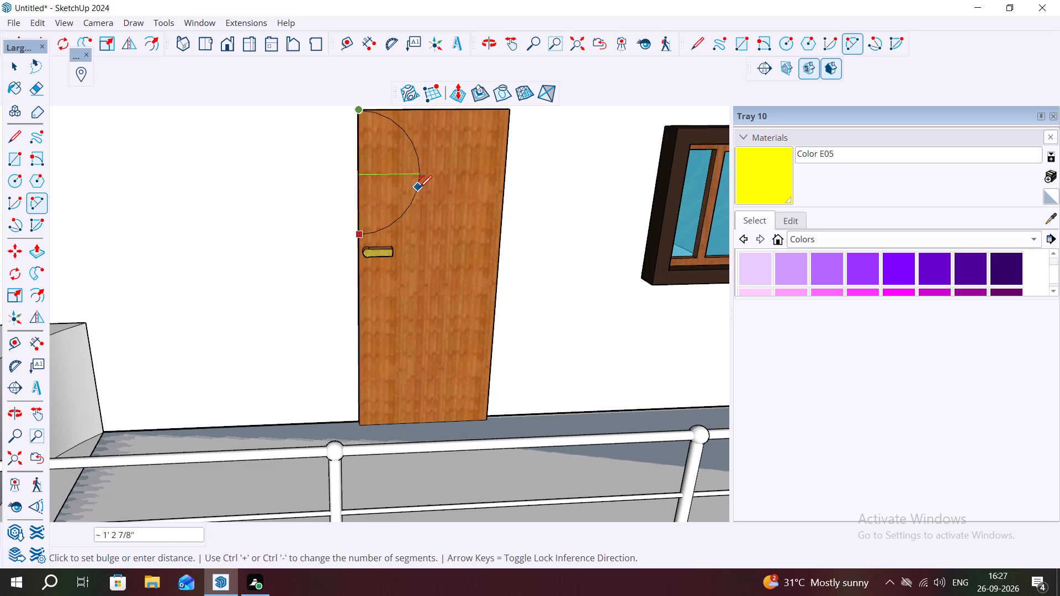
click(416, 187)
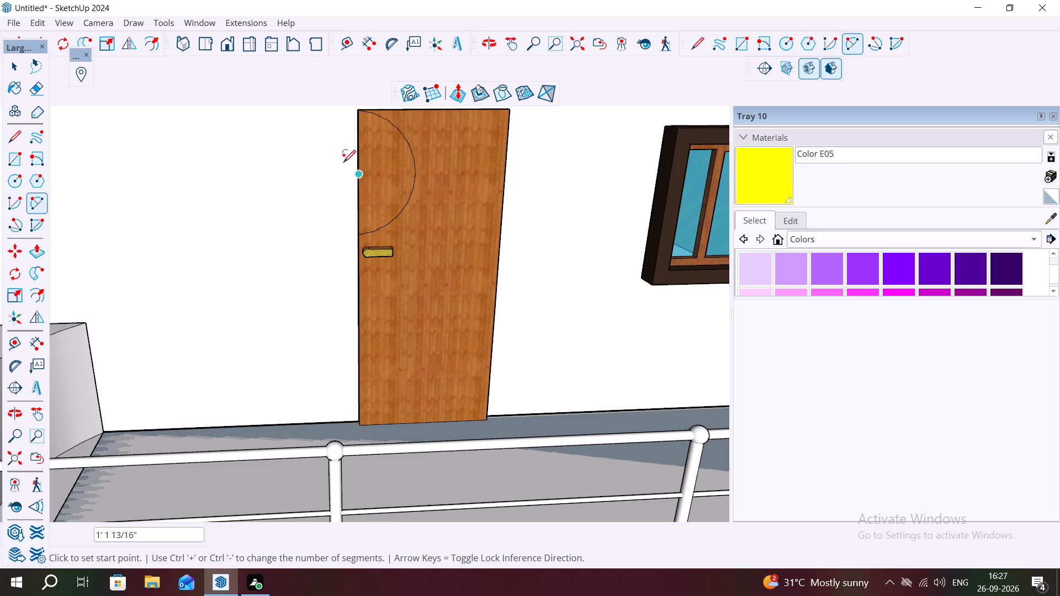
key(Escape)
Offset the half-round face on the balcony door inward by about 1 1/16".
key(space)
click(391, 167)
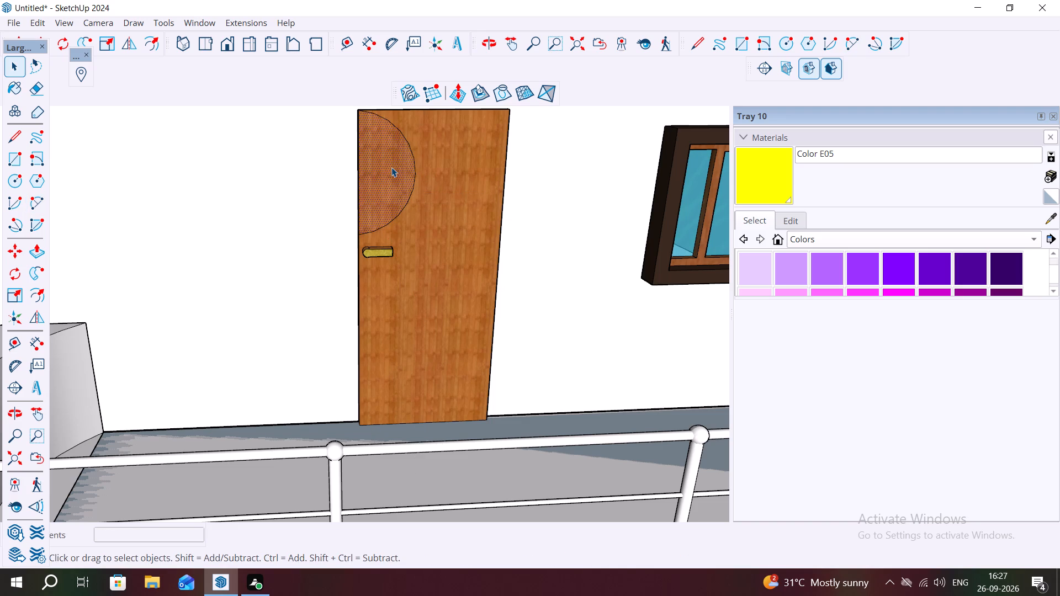
key(f)
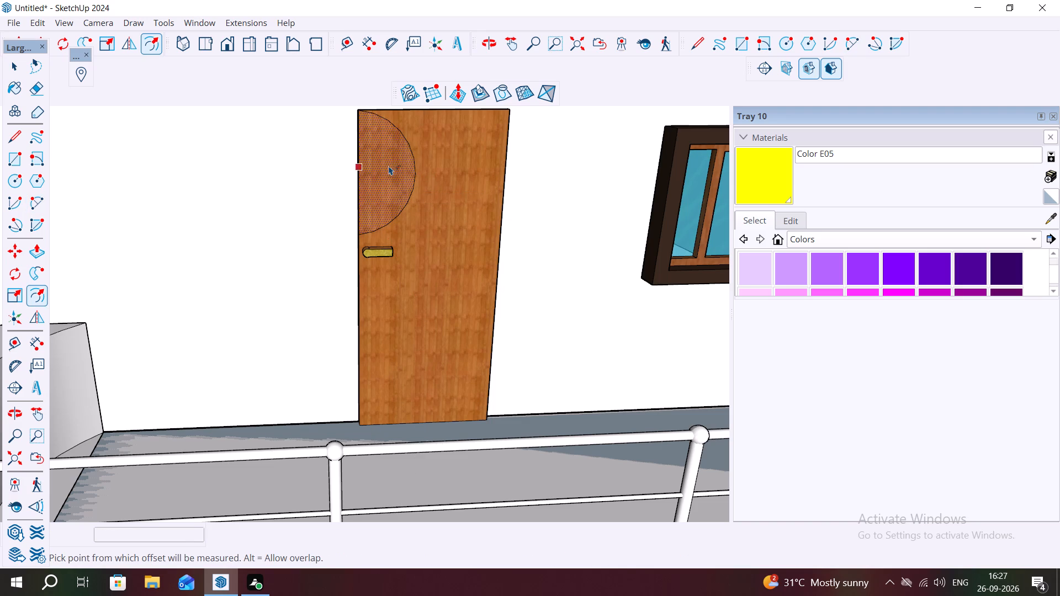
click(412, 154)
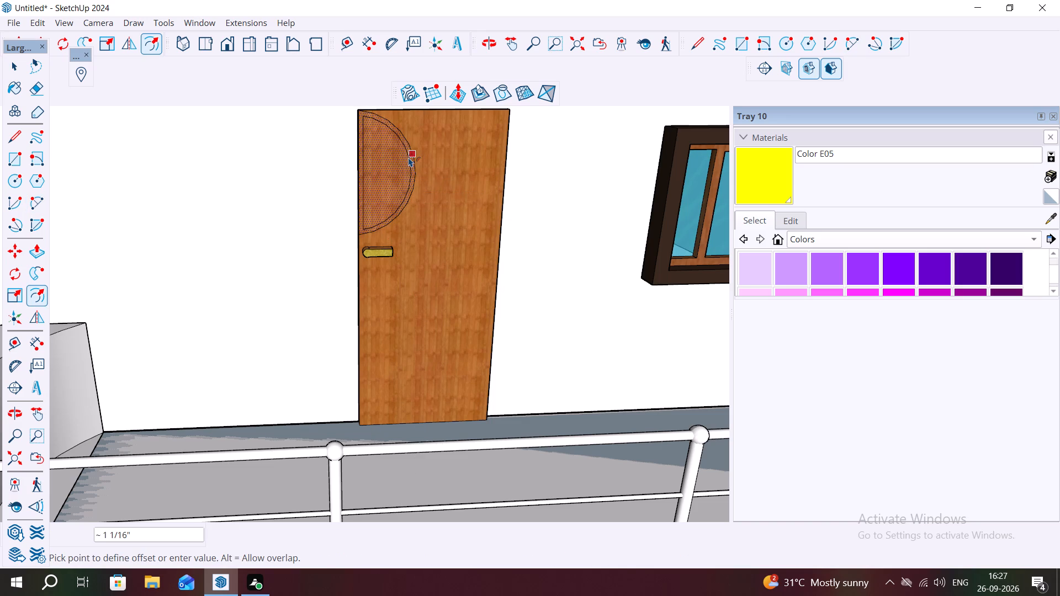
key(Escape)
scroll(358, 169, up, 4)
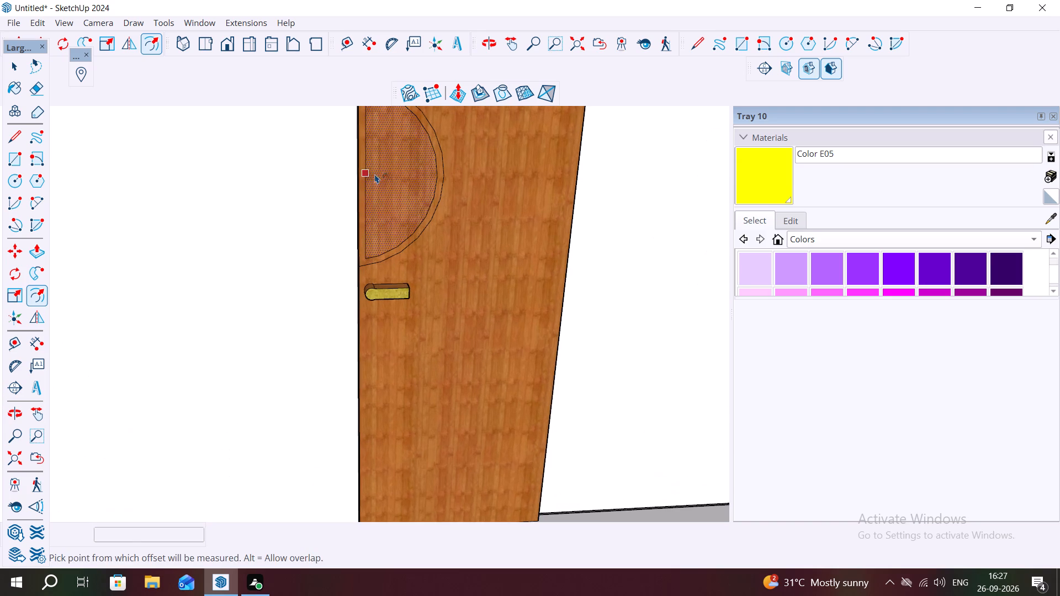
key(Escape)
Delete the straight edge of the inner half-round outline along the balcony door's handle side.
key(space)
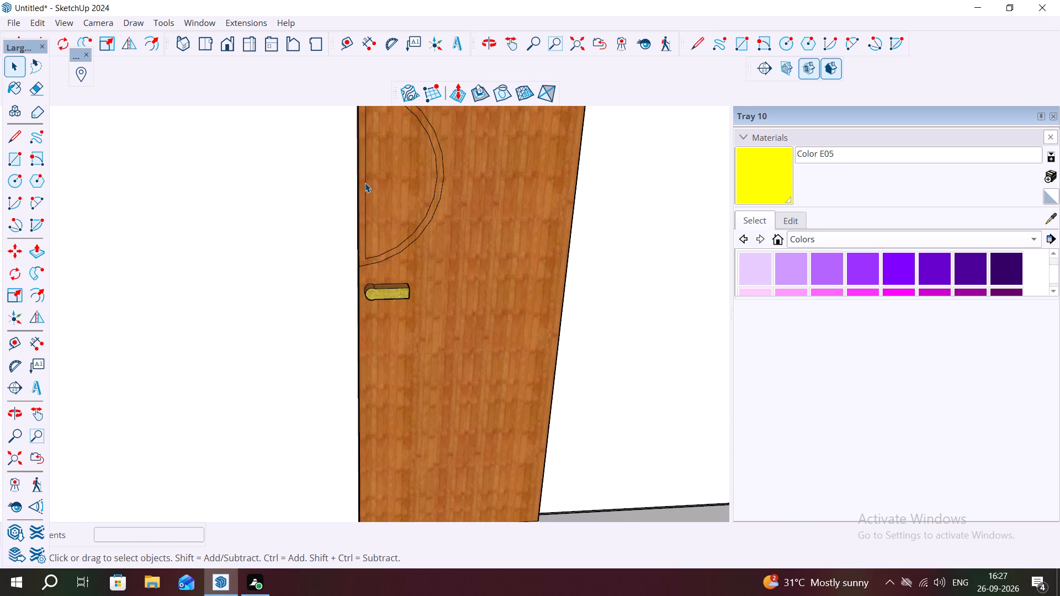
click(365, 183)
key(Delete)
scroll(370, 169, down, 4)
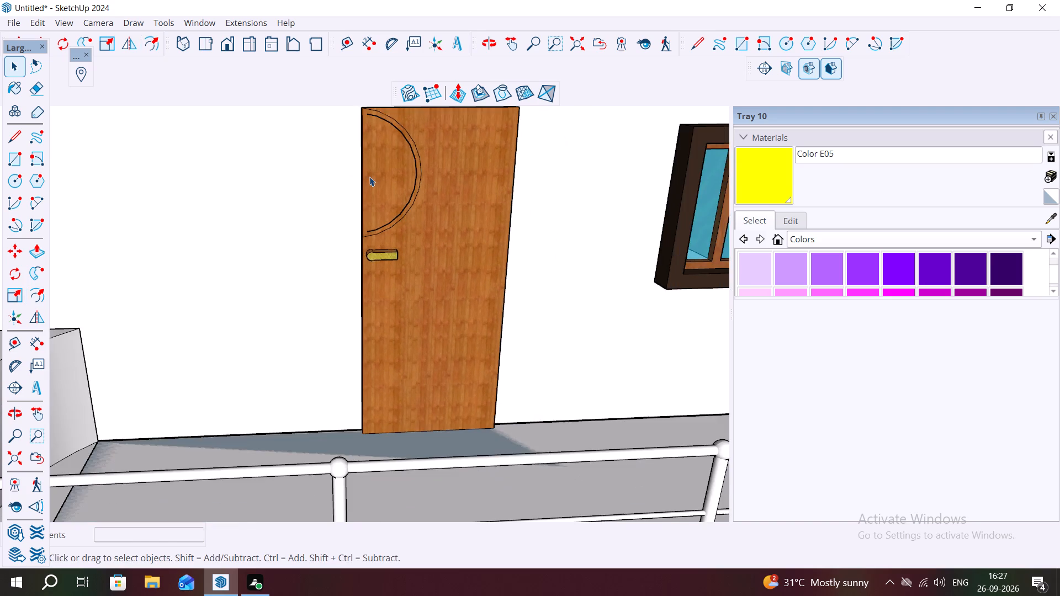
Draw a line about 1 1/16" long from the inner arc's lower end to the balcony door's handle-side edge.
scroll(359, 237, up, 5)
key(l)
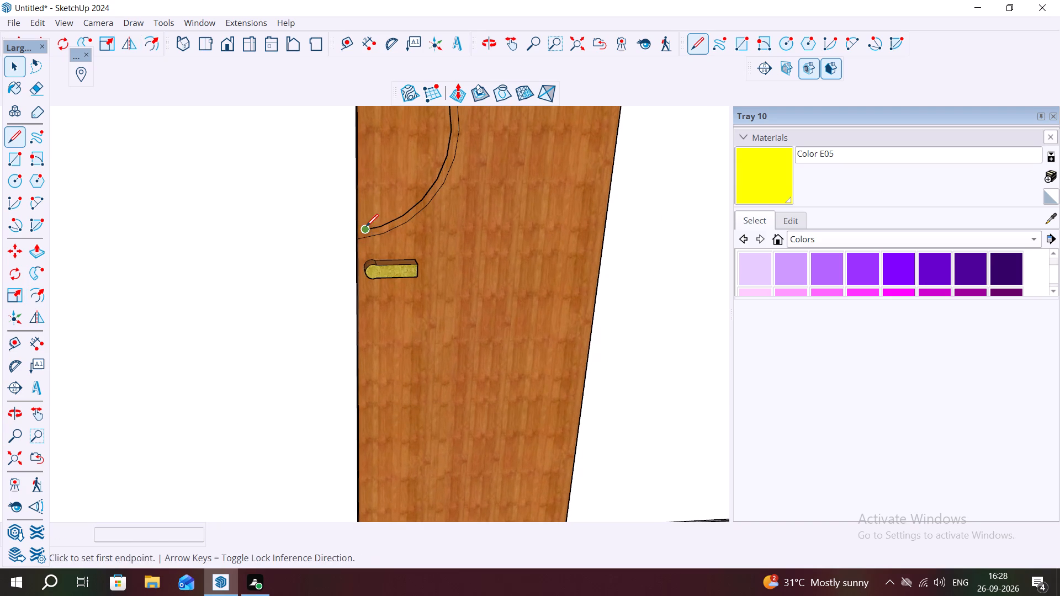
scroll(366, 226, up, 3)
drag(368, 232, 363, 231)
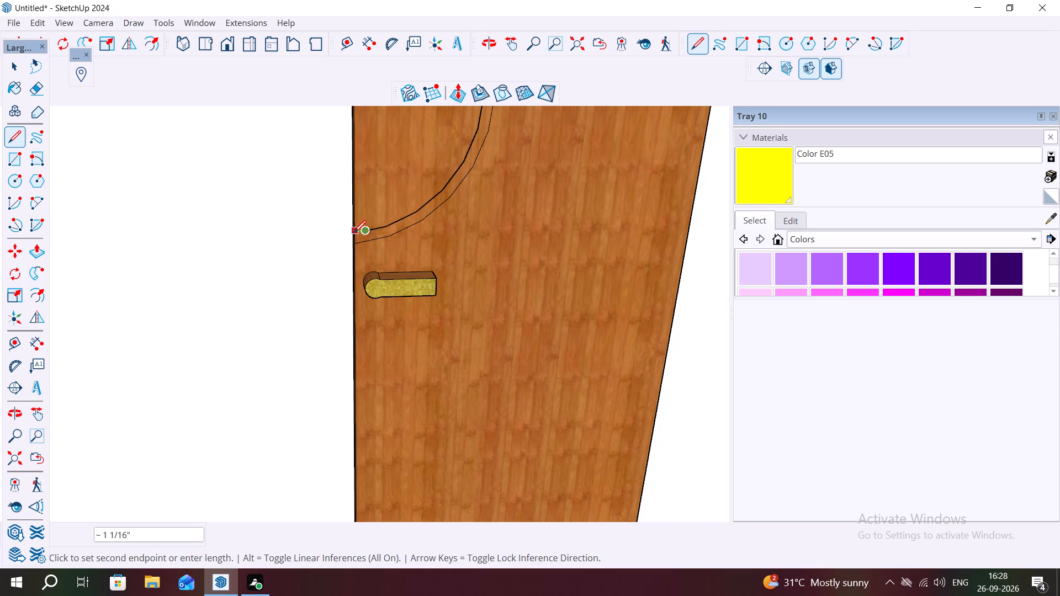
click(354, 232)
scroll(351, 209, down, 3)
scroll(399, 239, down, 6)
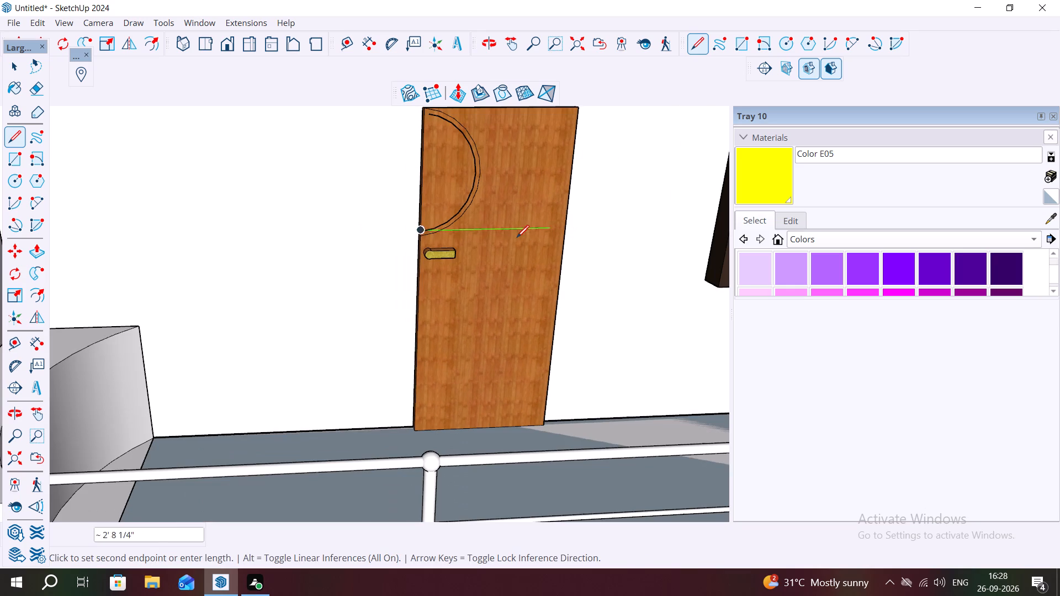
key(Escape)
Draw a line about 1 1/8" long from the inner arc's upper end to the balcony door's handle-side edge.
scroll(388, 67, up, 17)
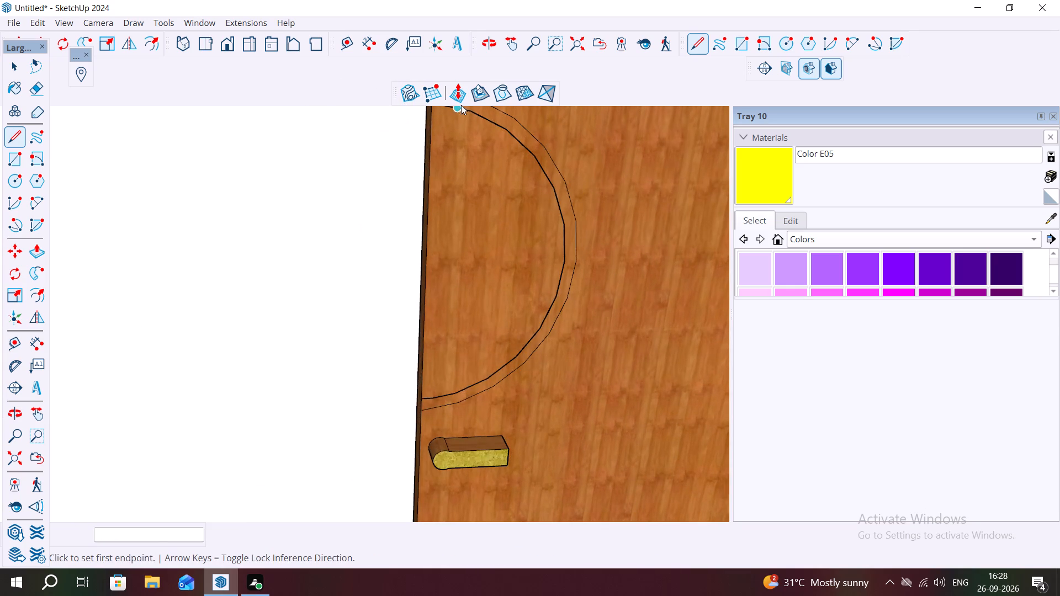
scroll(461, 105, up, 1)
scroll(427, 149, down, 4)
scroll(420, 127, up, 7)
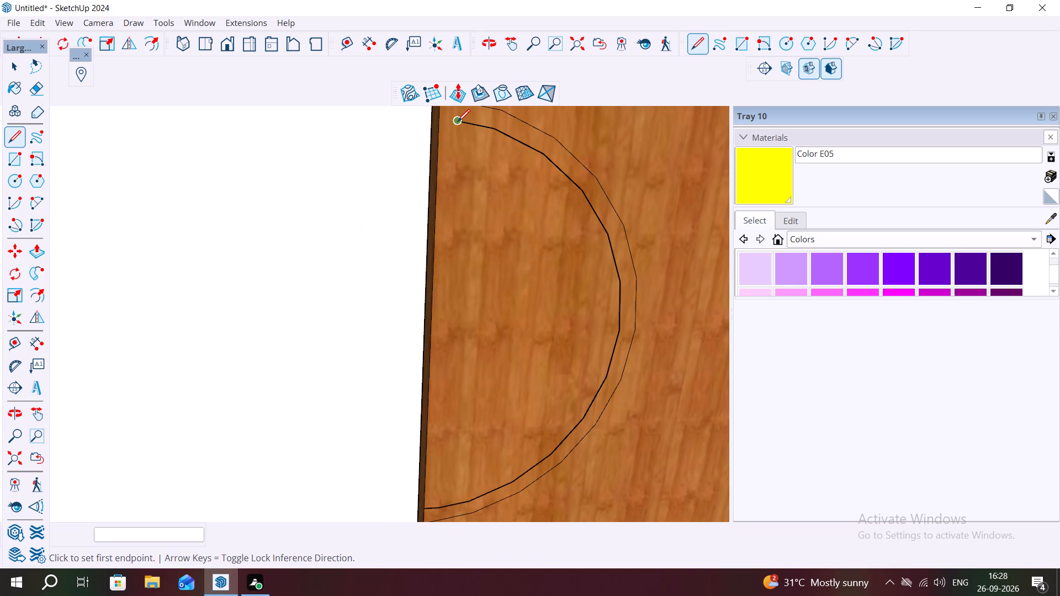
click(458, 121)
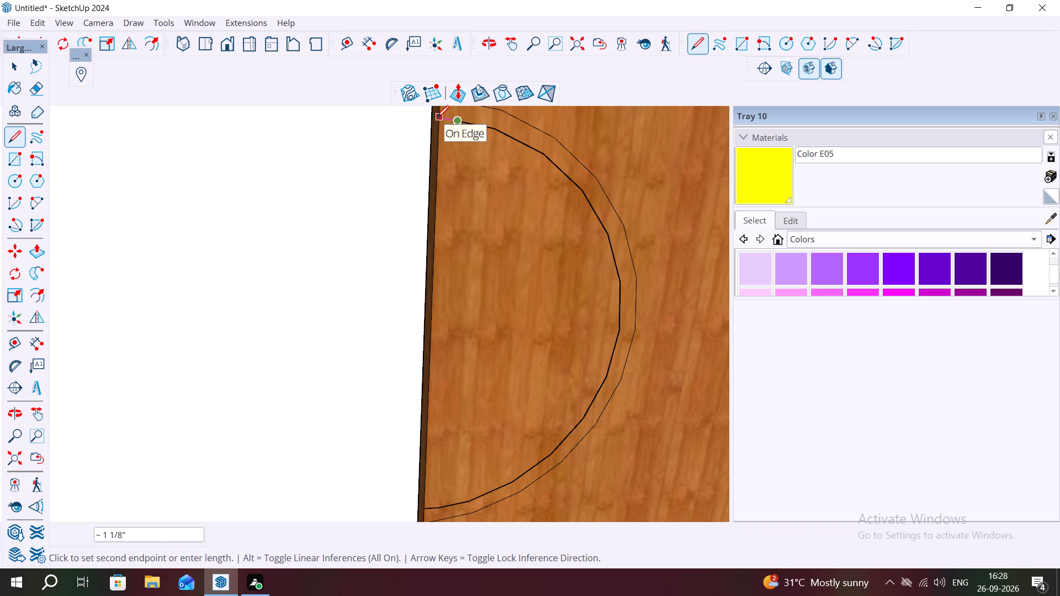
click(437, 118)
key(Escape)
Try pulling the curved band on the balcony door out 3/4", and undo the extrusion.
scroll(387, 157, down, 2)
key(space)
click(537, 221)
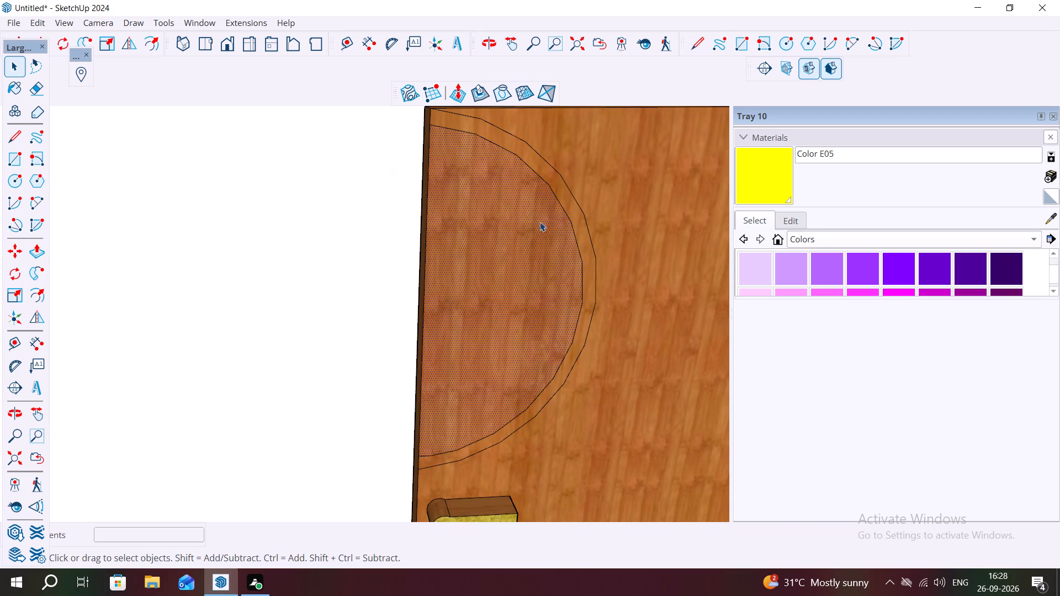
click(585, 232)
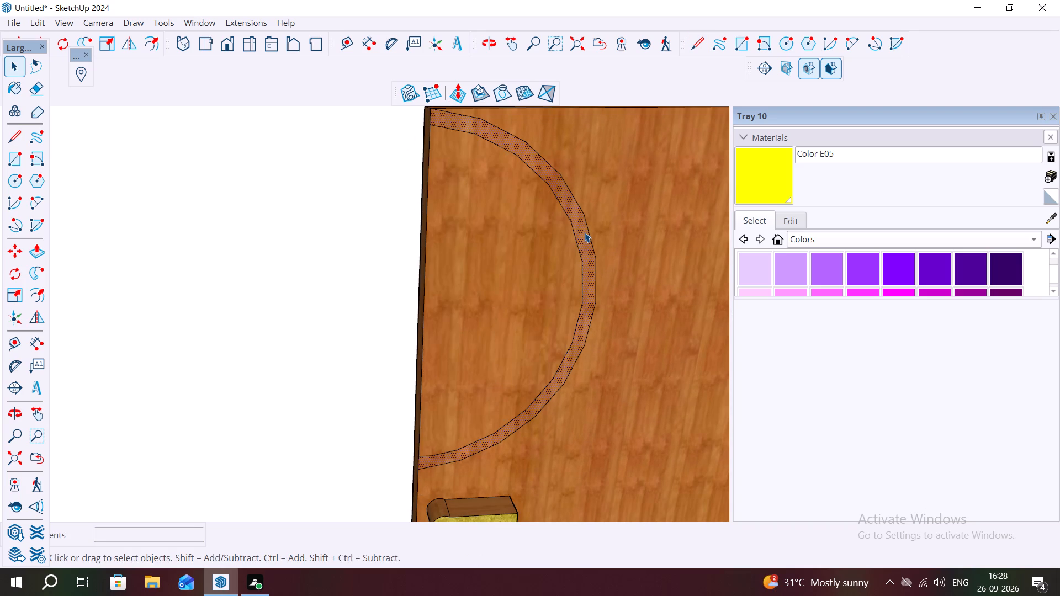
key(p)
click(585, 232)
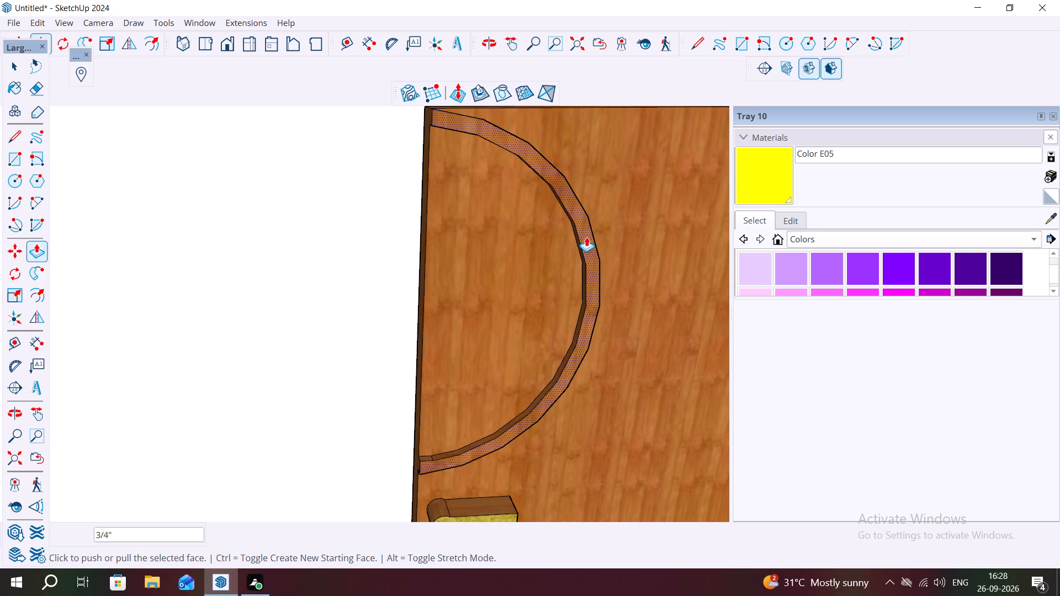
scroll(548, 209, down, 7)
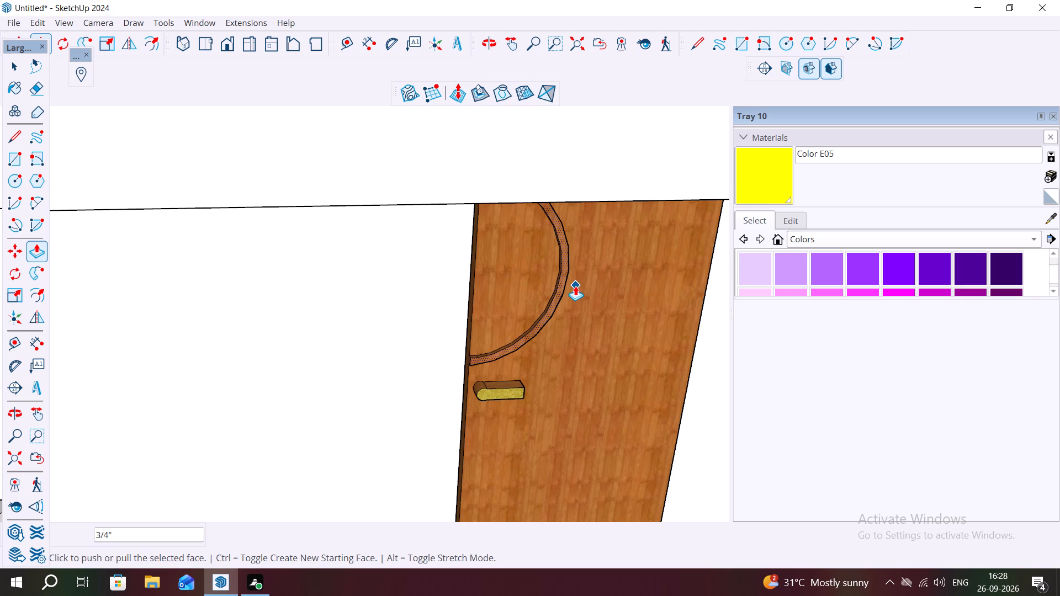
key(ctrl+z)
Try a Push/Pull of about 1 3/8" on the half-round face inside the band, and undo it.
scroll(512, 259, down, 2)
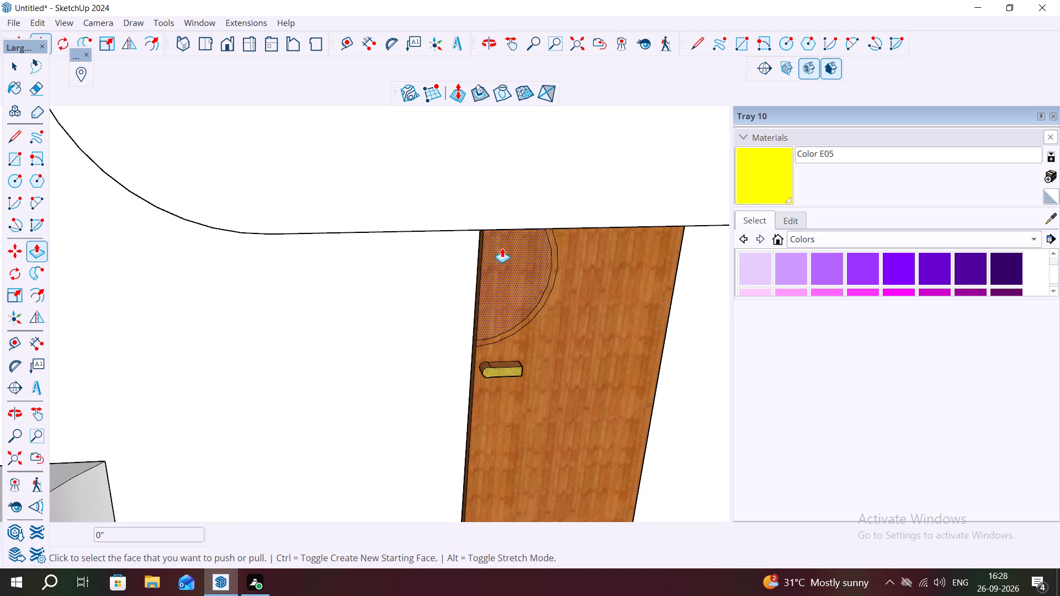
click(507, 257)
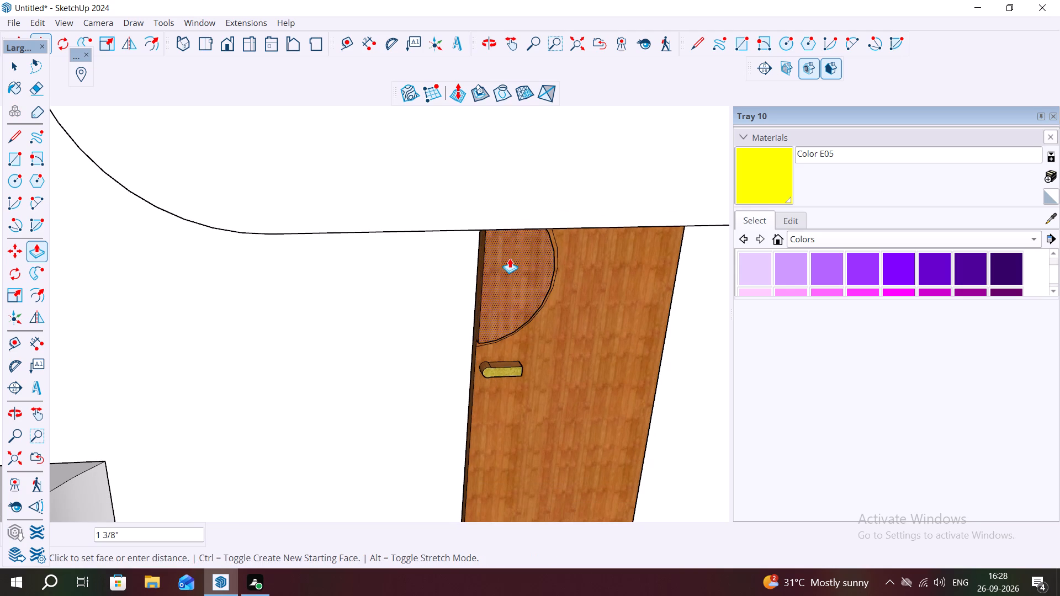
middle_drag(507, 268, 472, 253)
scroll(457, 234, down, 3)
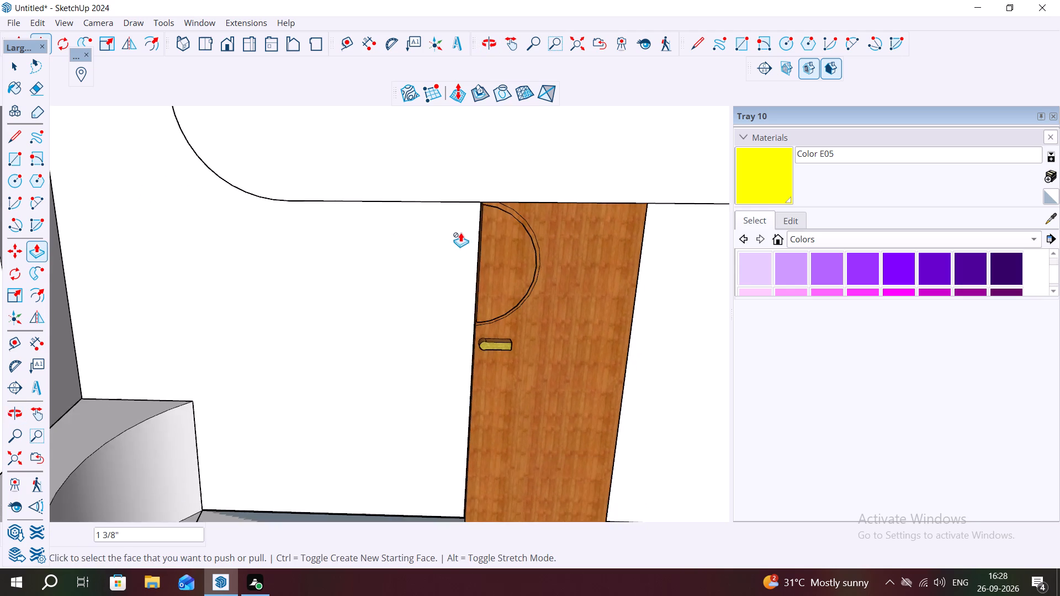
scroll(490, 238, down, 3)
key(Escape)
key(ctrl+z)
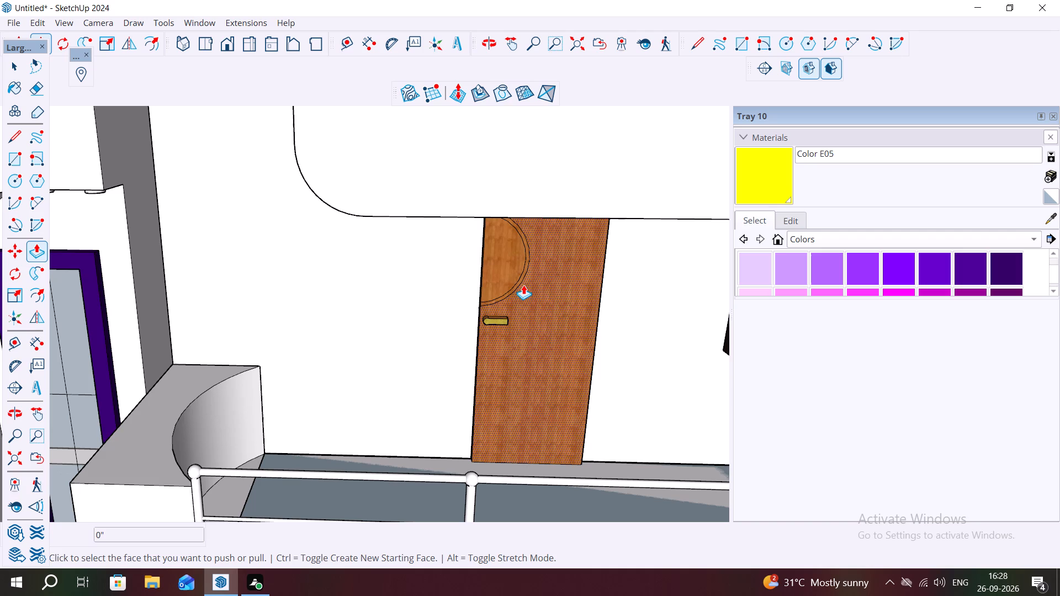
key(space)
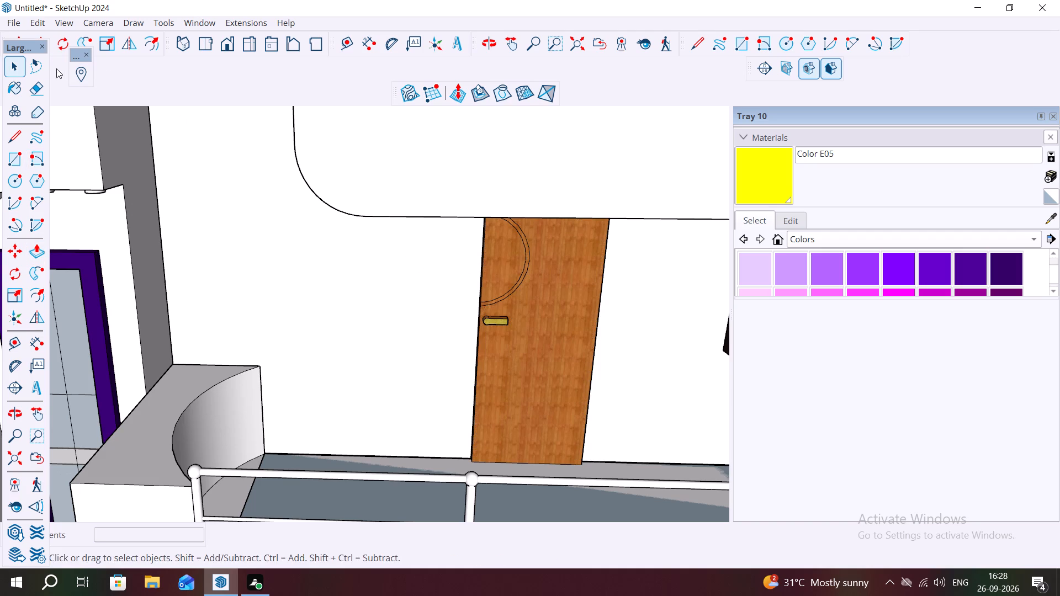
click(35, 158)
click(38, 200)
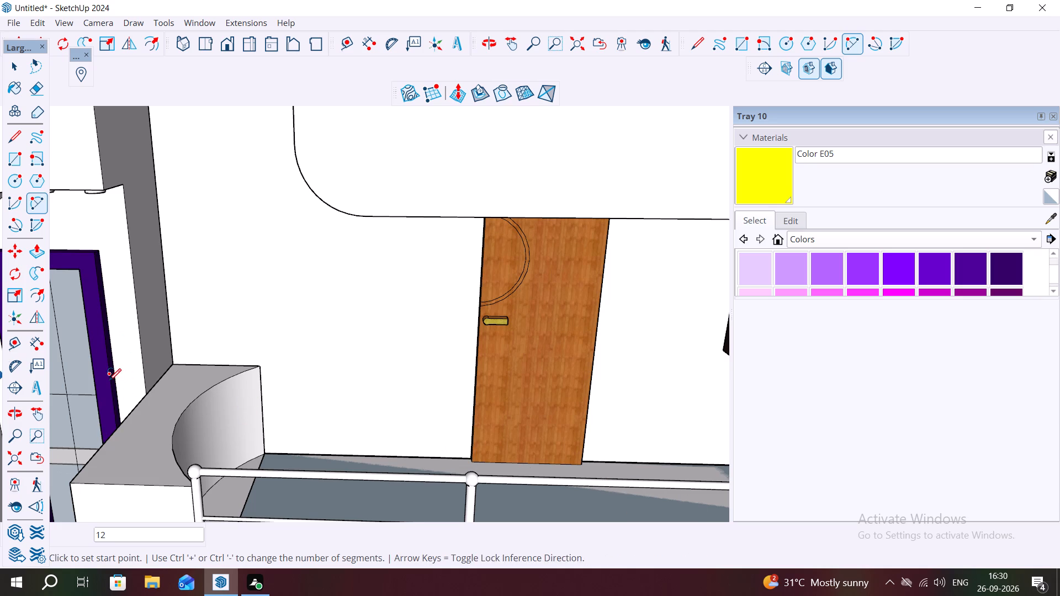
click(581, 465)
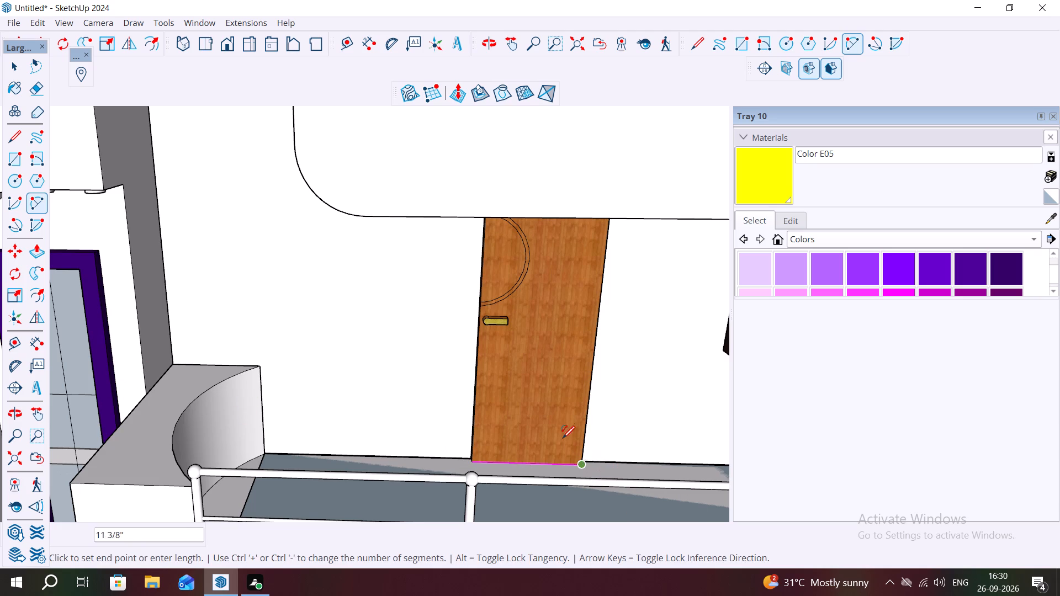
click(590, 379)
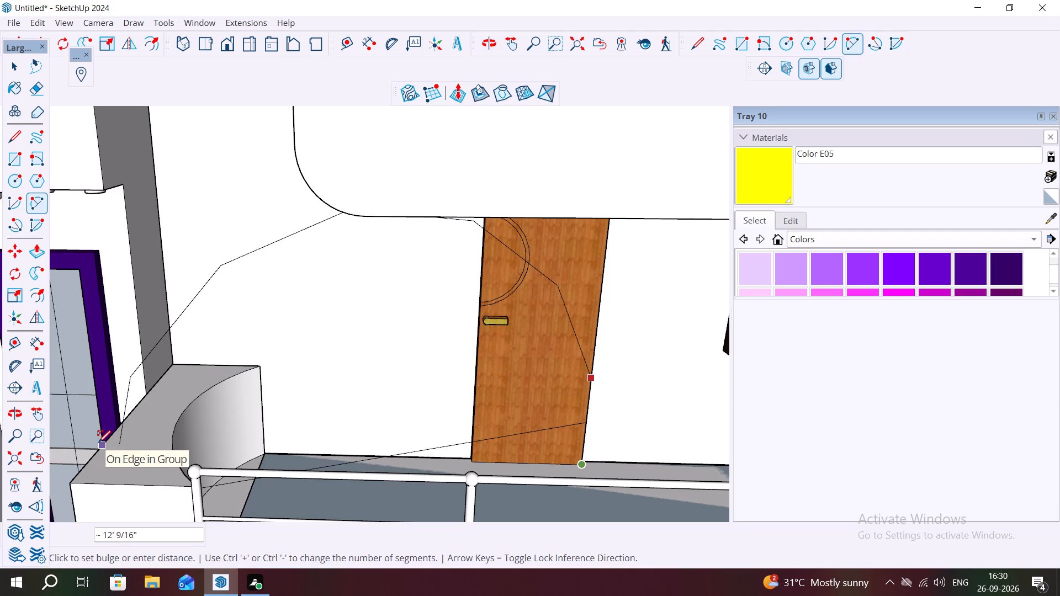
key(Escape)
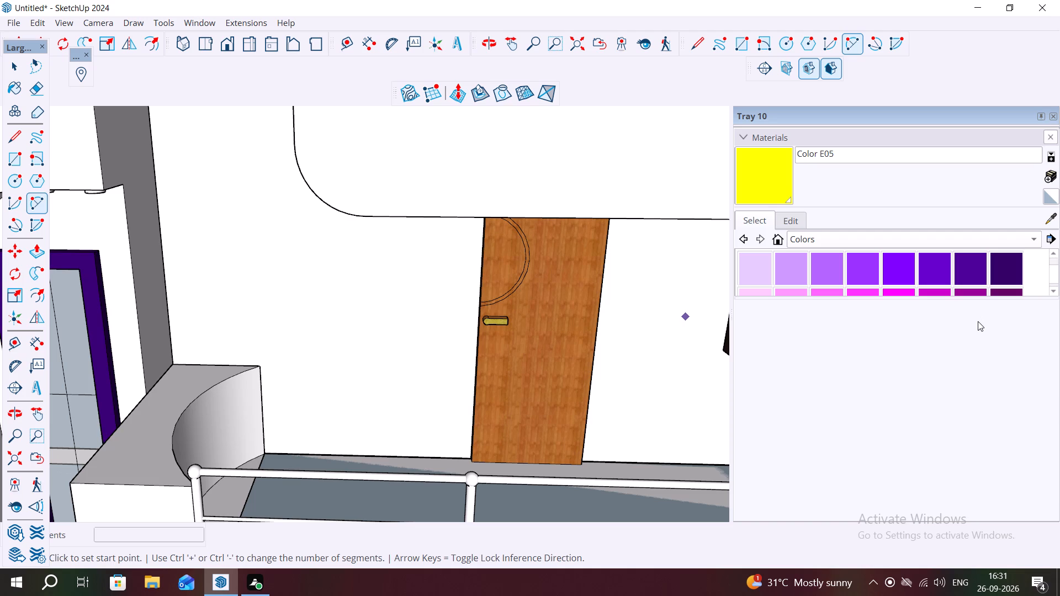
Undo the half-round band linework on the balcony door, back to the plain door with its handle.
scroll(521, 289, down, 1)
middle_drag(542, 268, 583, 256)
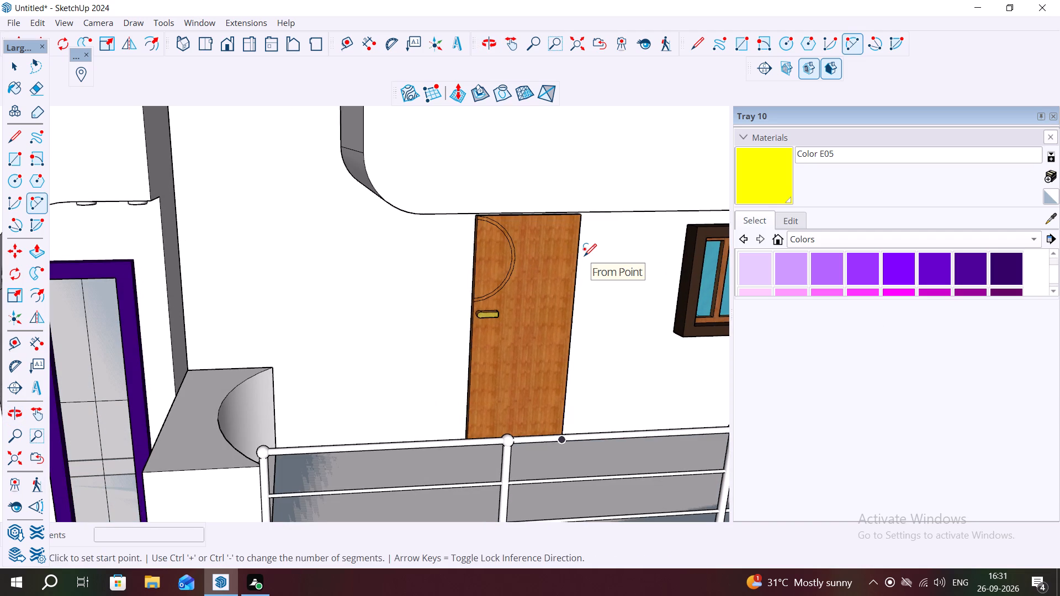
key(ctrl+z)
key(ctrl+z)
key(ctrl+z)
key(ctrl+z)
key(ctrl+z)
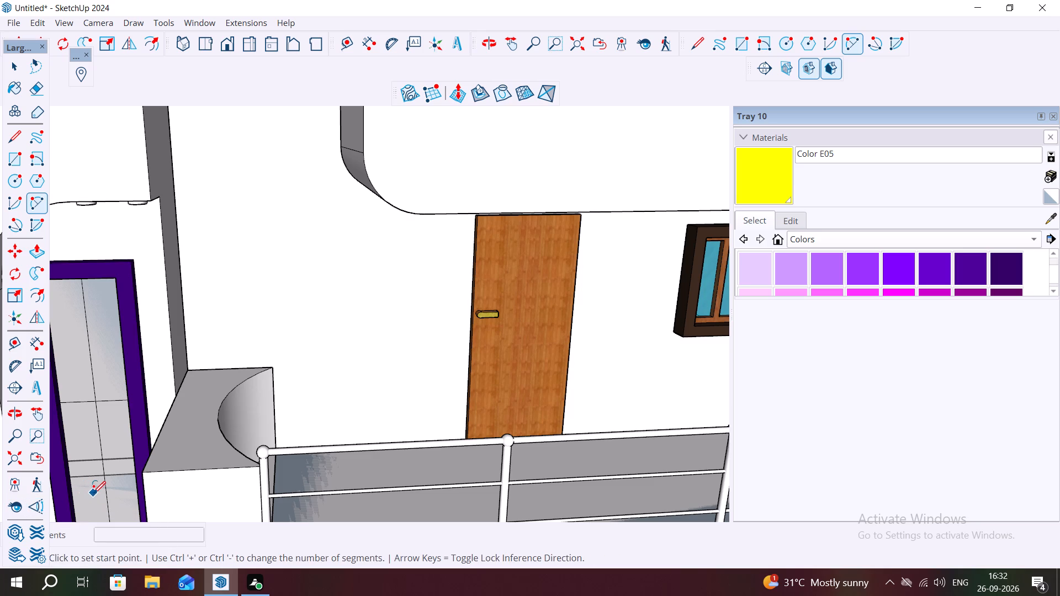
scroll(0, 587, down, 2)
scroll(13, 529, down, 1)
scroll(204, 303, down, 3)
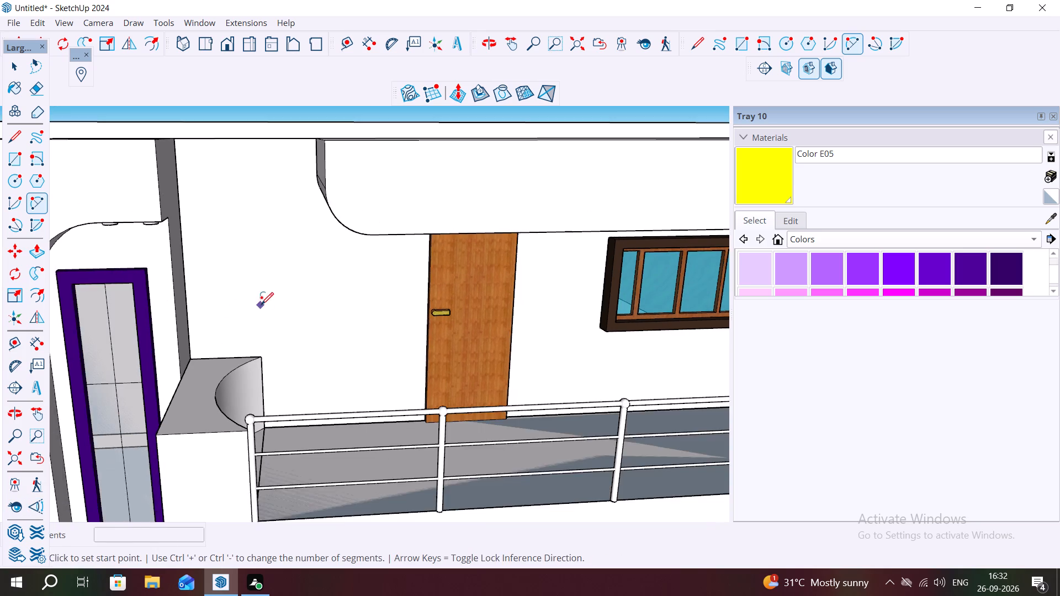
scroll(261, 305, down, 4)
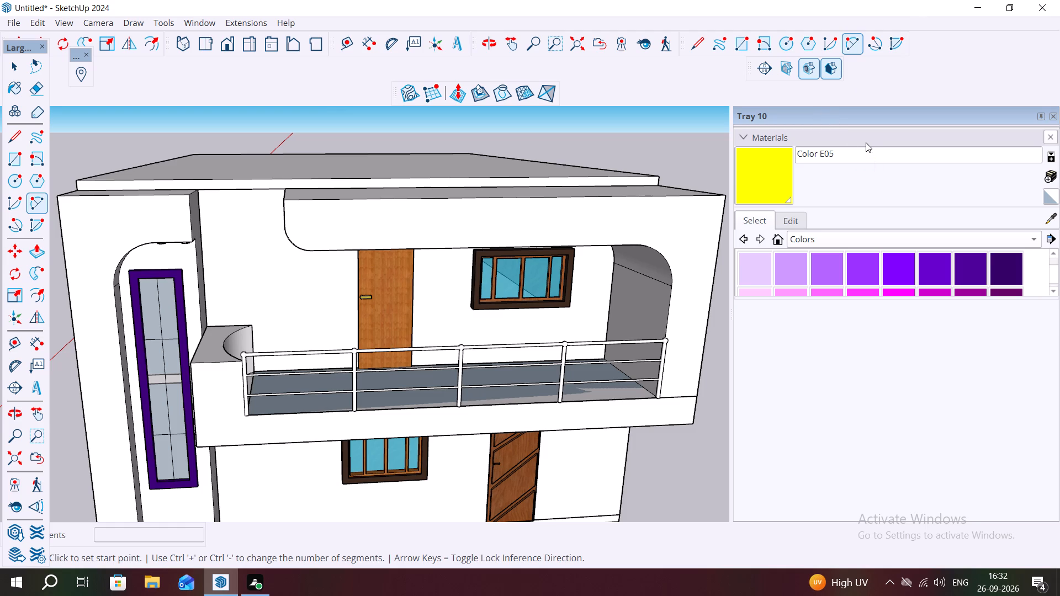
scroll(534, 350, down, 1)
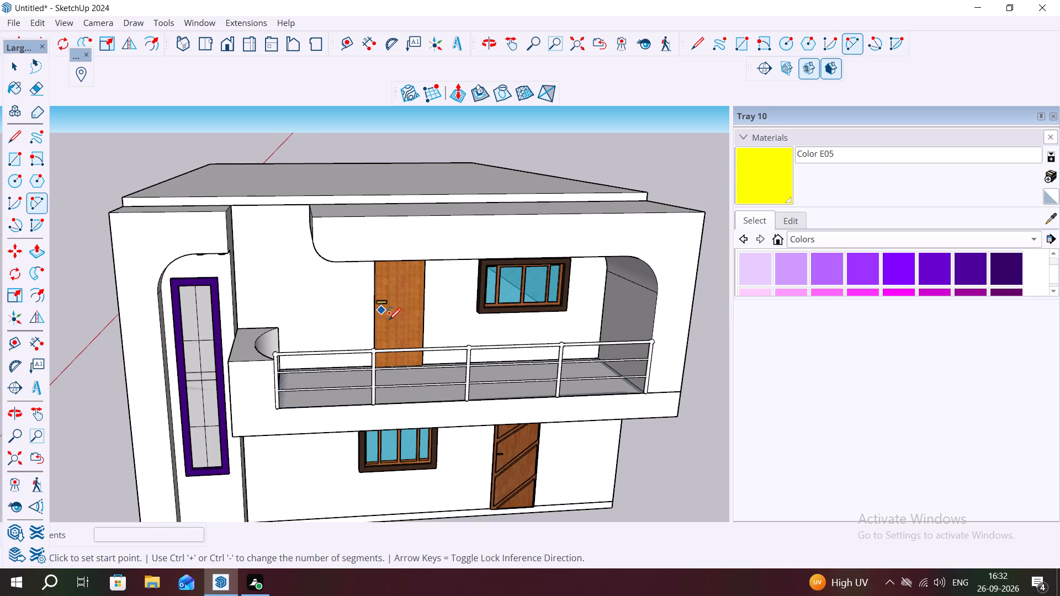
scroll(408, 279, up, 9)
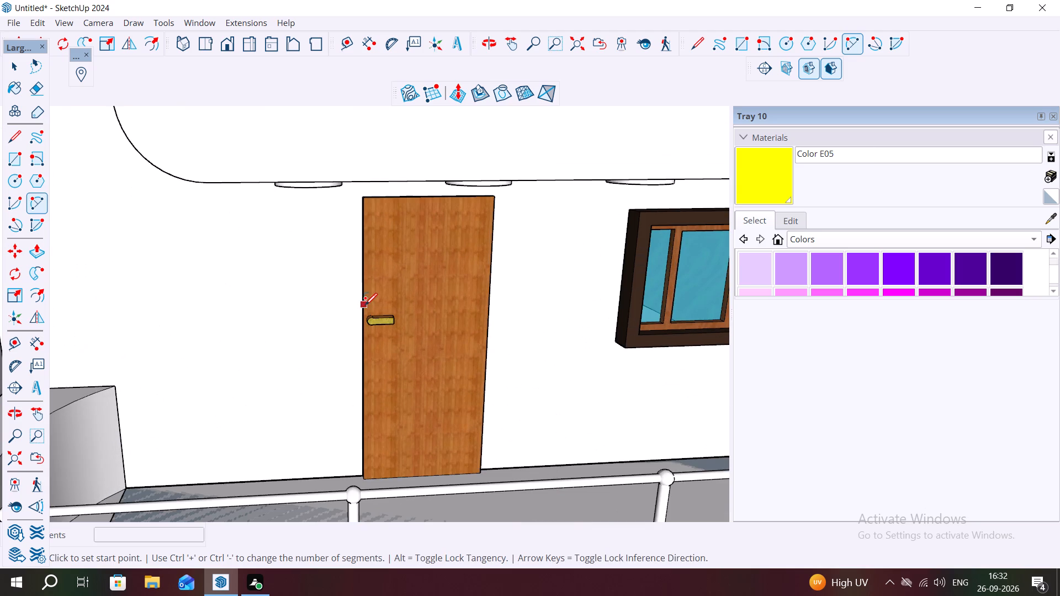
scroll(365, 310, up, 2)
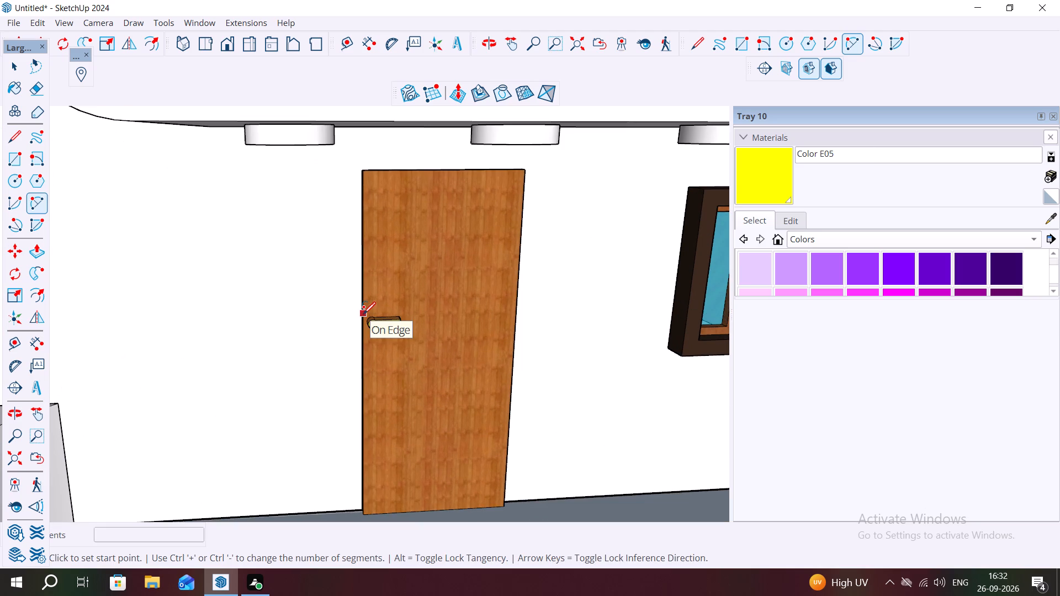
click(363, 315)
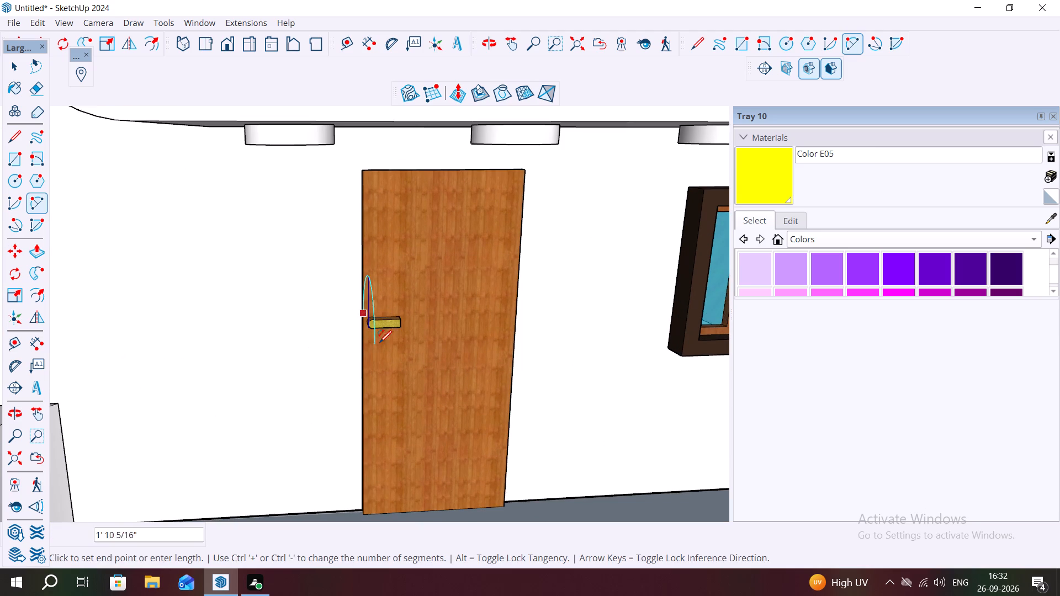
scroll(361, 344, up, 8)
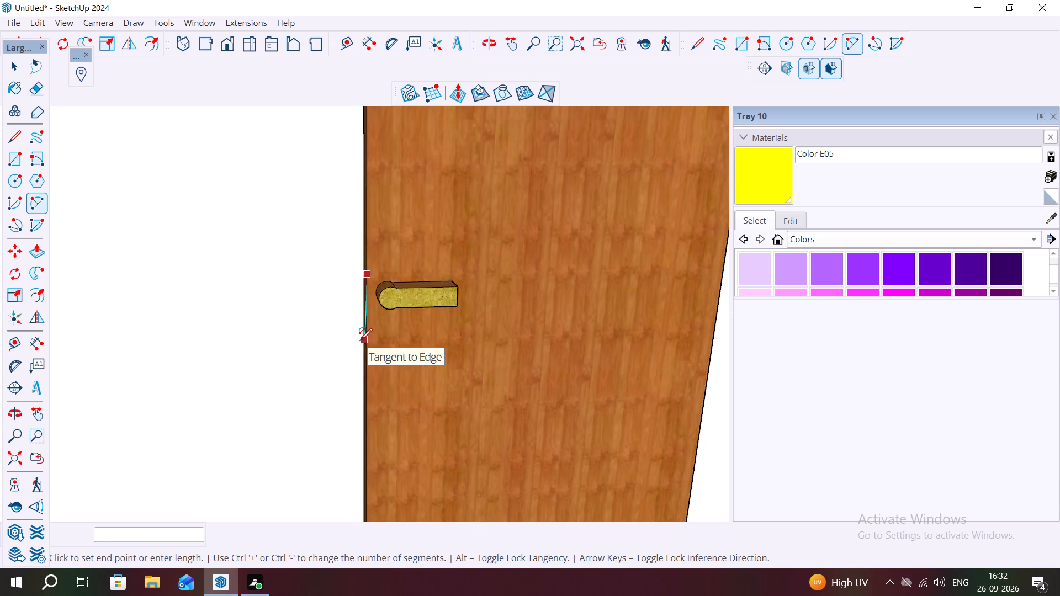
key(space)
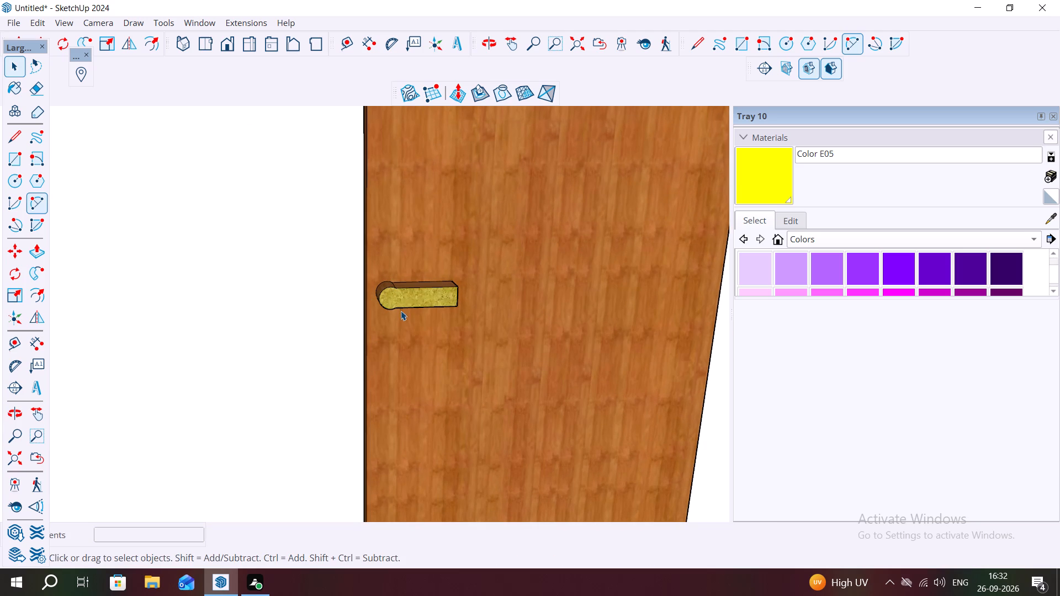
Push the balcony door handle's front face back 2 7/16", flush with the door surface.
click(416, 292)
key(p)
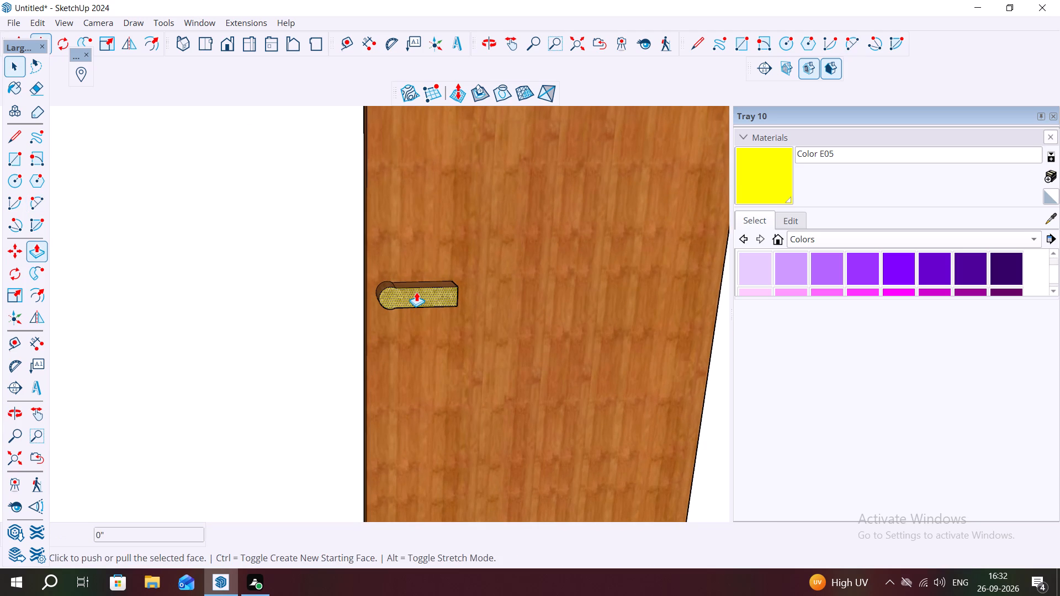
drag(416, 292, 414, 278)
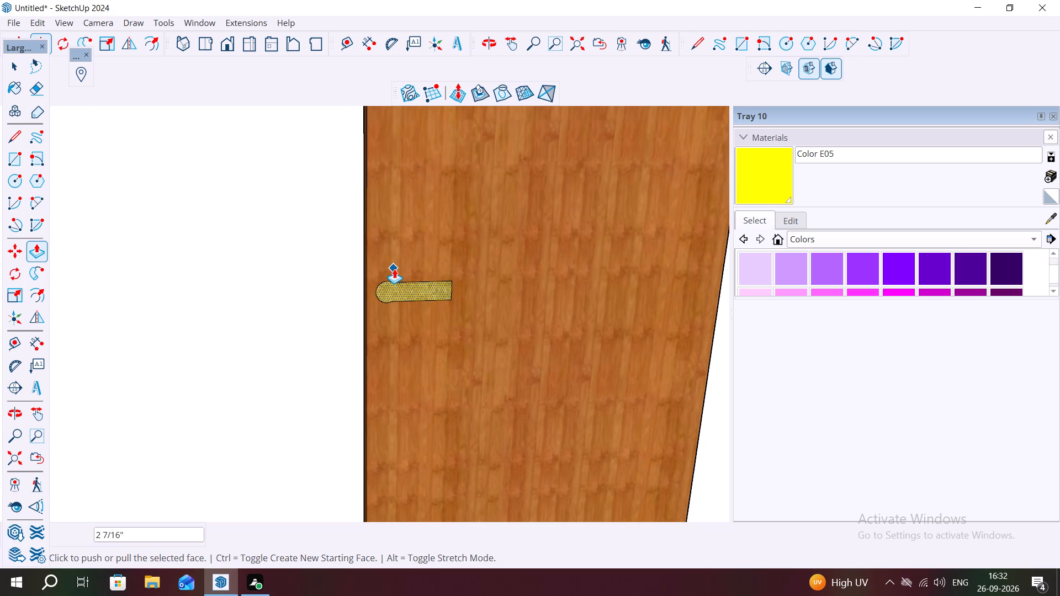
click(459, 233)
key(Escape)
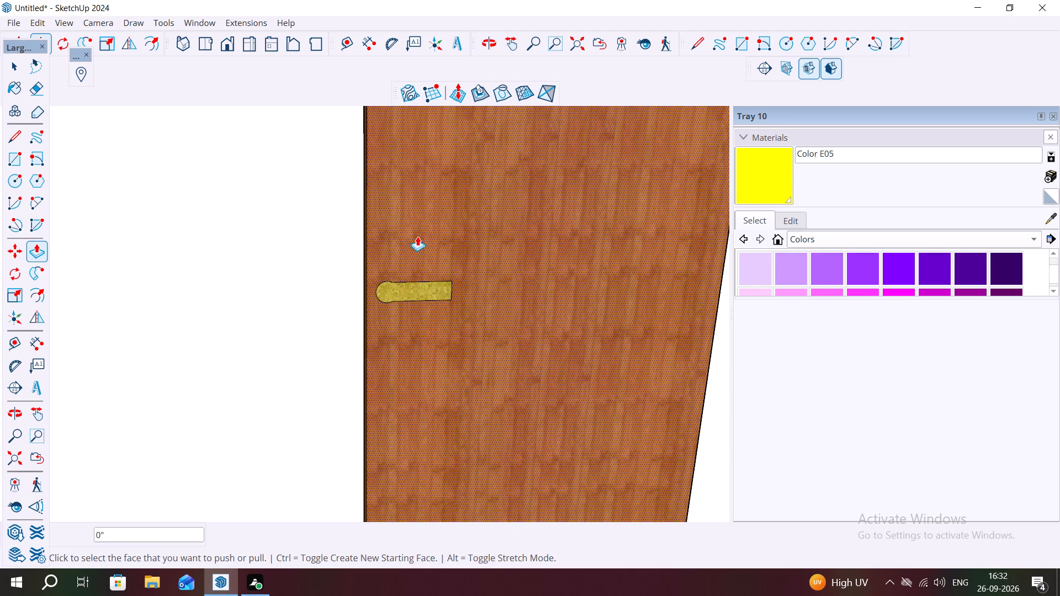
click(419, 231)
key(space)
Delete the flattened handle's remaining outline from the balcony door, including its straight edges and rounded end.
click(414, 284)
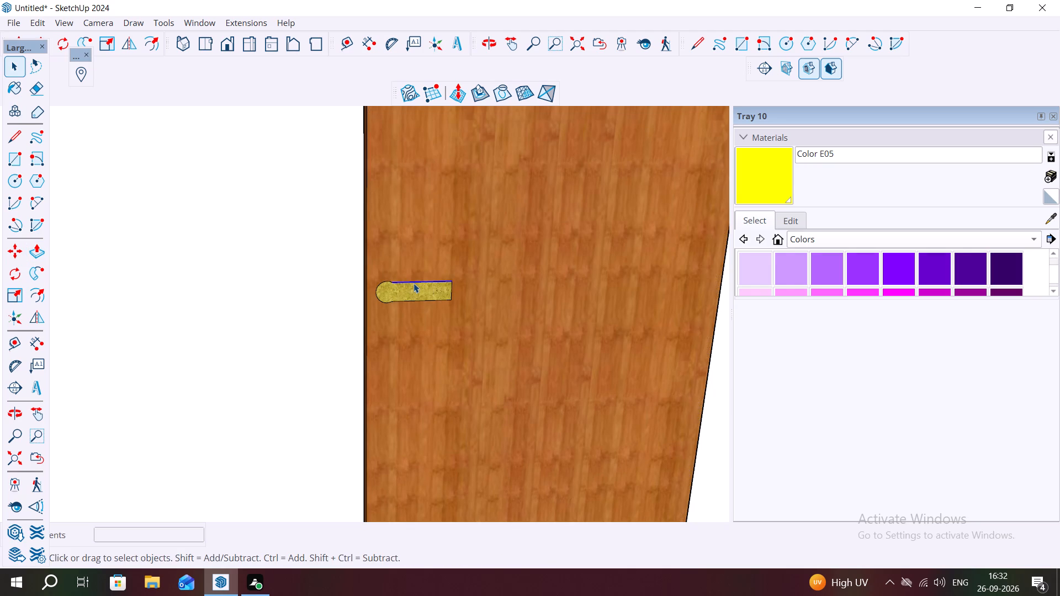
key(Delete)
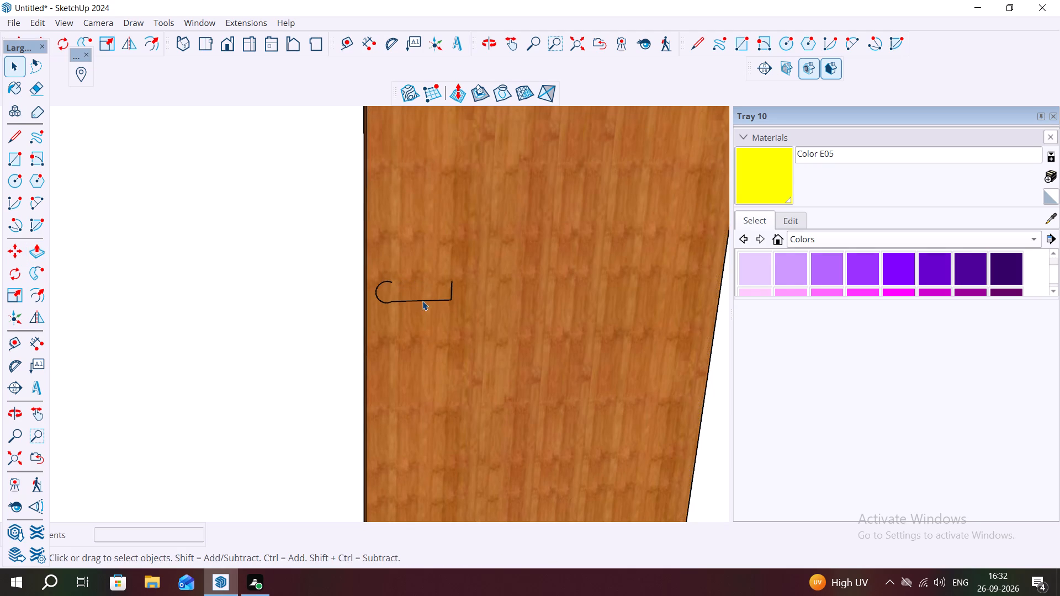
click(422, 300)
key(Delete)
click(452, 291)
key(Delete)
click(384, 301)
key(Delete)
Draw a short horizontal guide line inward from the midpoint of the balcony door's vertical edge.
scroll(362, 315, down, 1)
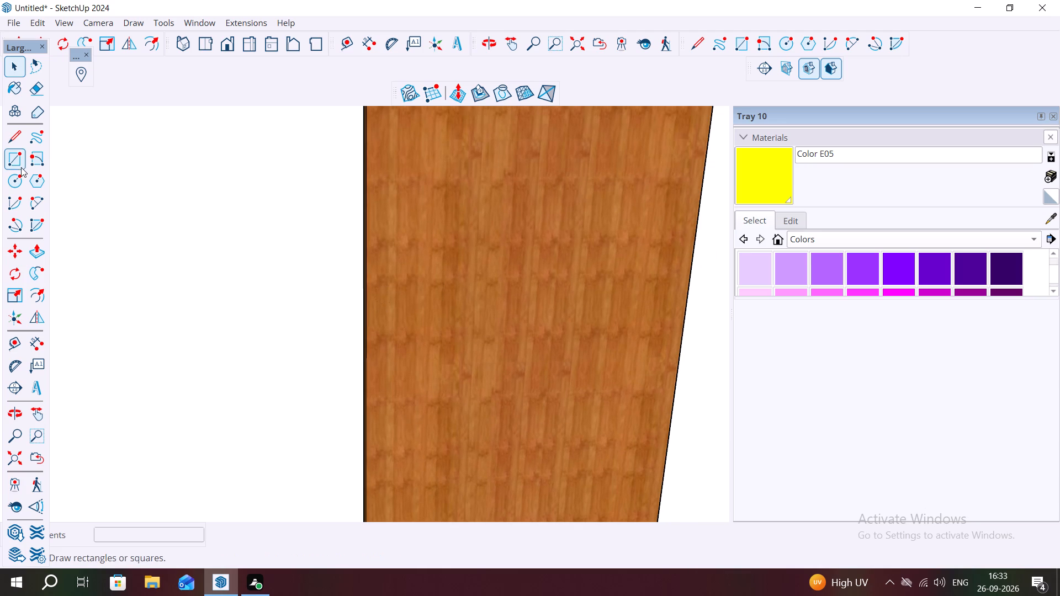
click(34, 198)
scroll(224, 213, down, 5)
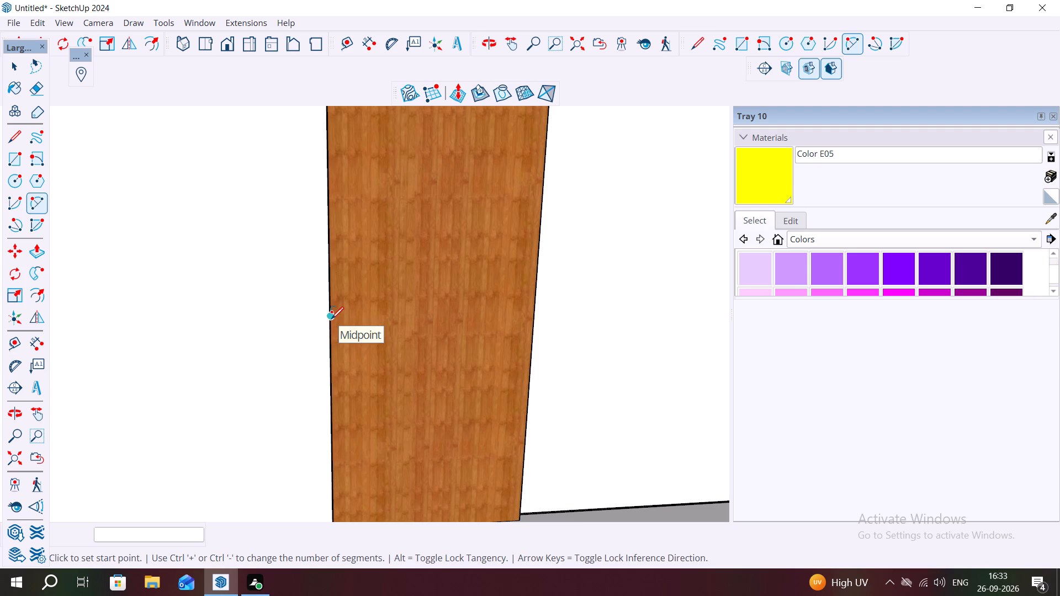
key(l)
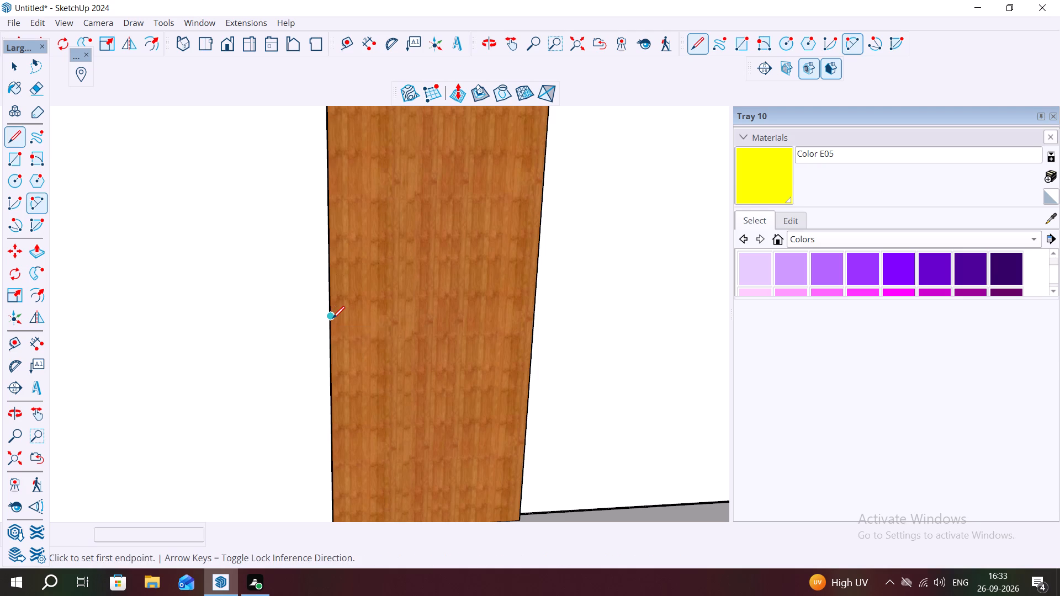
click(332, 318)
click(370, 321)
key(Escape)
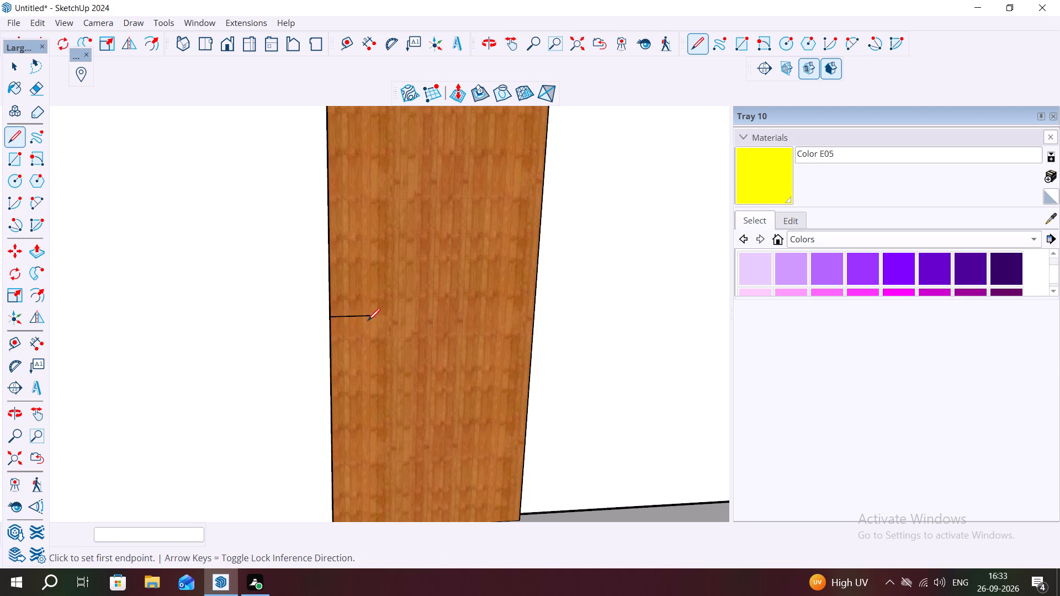
Draw a two-point arc on the door's vertical edge, centred on the guide line, bulging 4 7/8" inward.
click(36, 199)
click(327, 305)
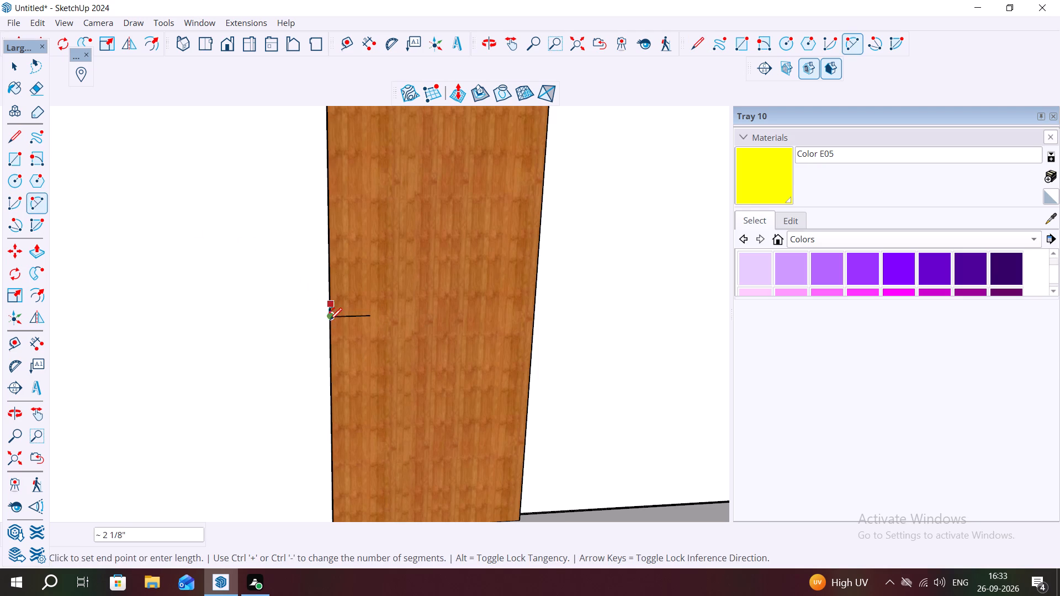
scroll(319, 328, up, 3)
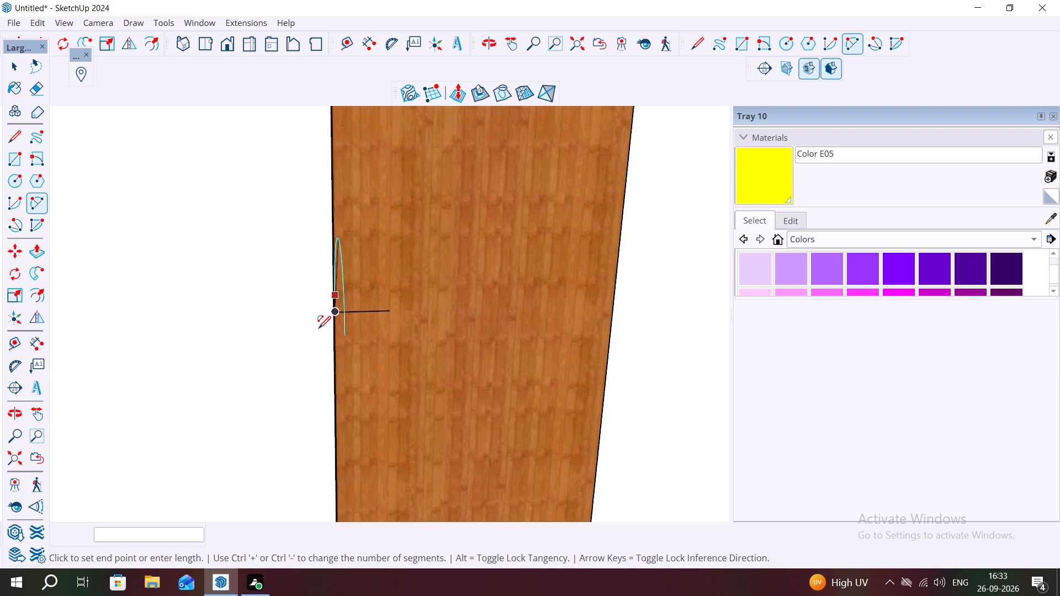
scroll(319, 328, up, 4)
drag(344, 326, 401, 332)
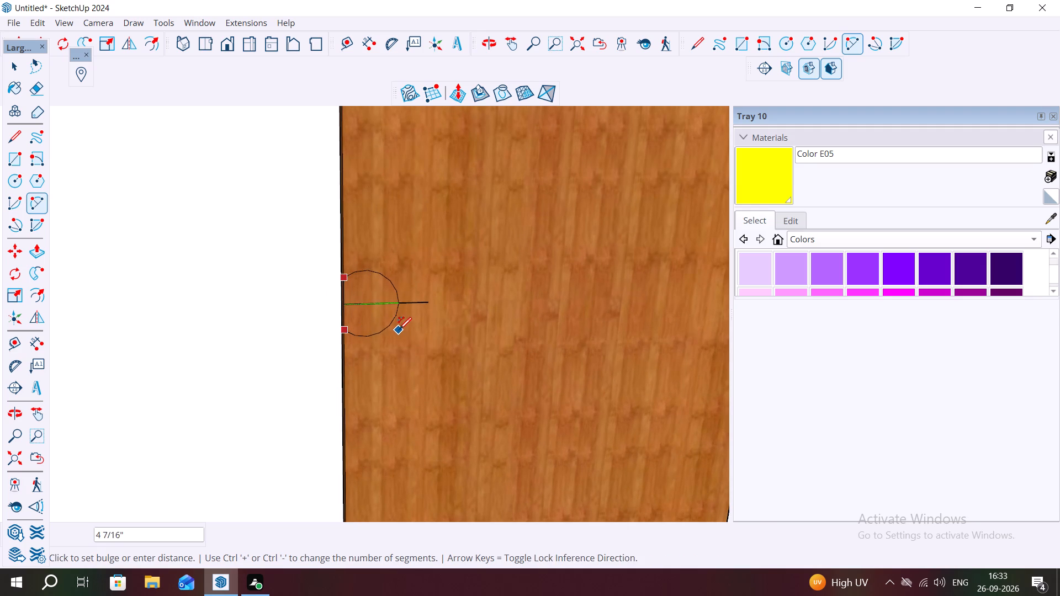
click(405, 323)
key(space)
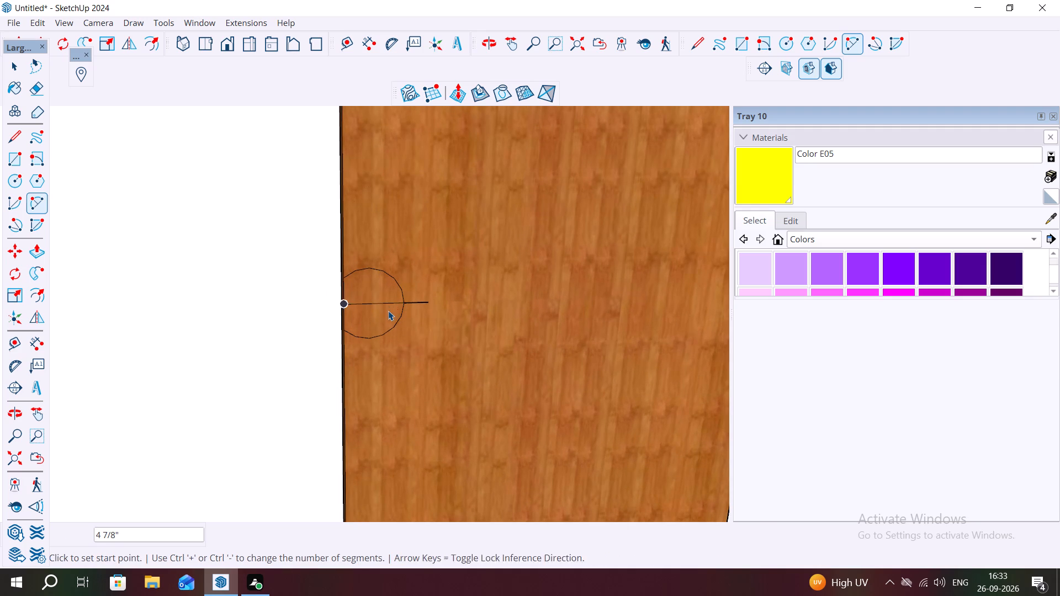
Delete both segments of the guide line, inside and outside the arc.
scroll(388, 310, down, 2)
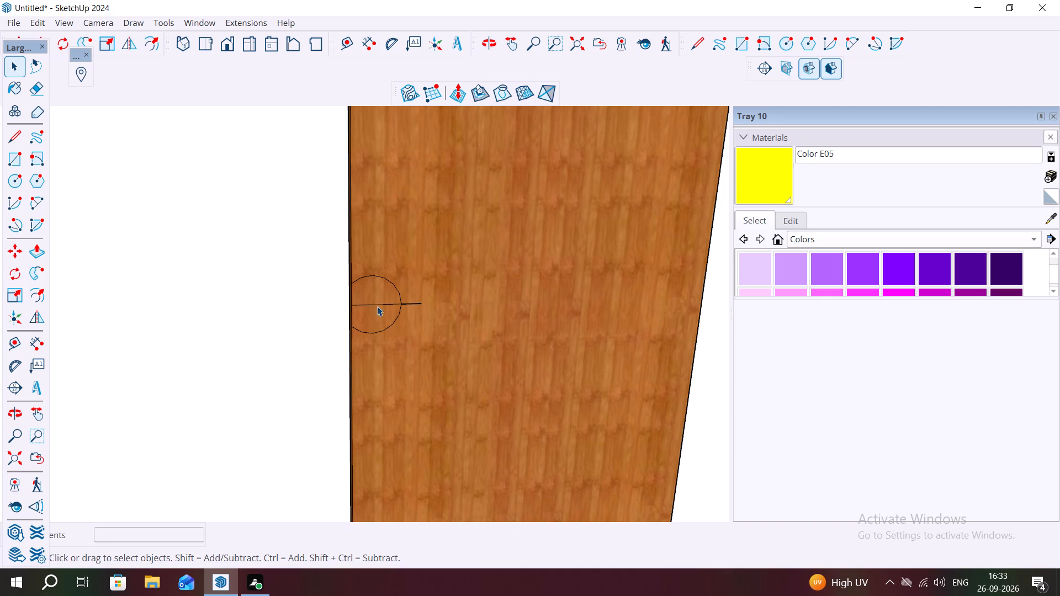
click(383, 303)
key(Delete)
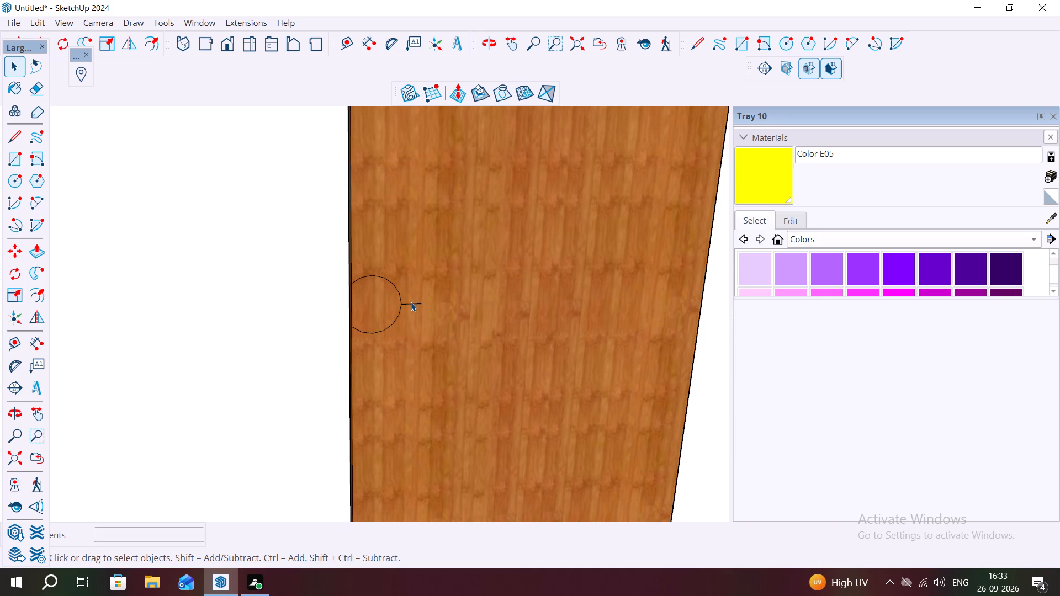
click(411, 302)
key(Delete)
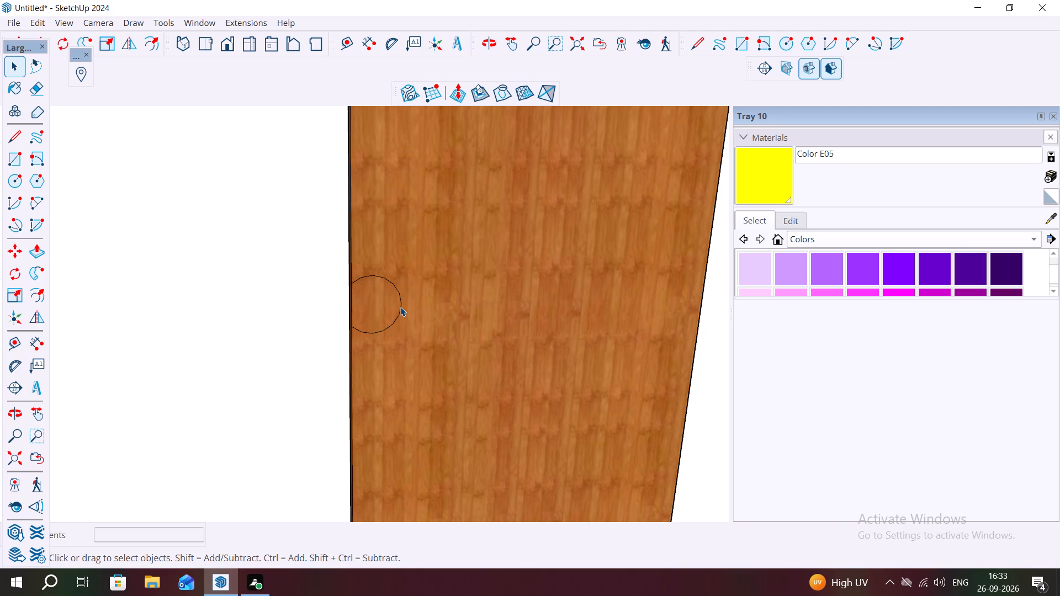
Offset the arc outward by about 1" to form a narrow curved band on the door.
click(400, 307)
key(Escape)
key(space)
key(f)
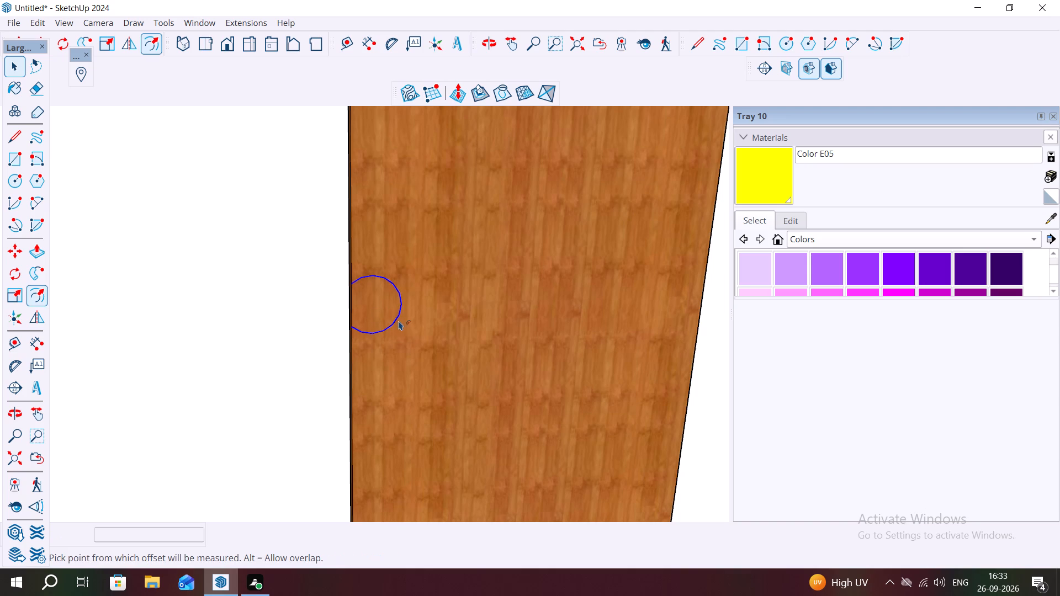
key(Escape)
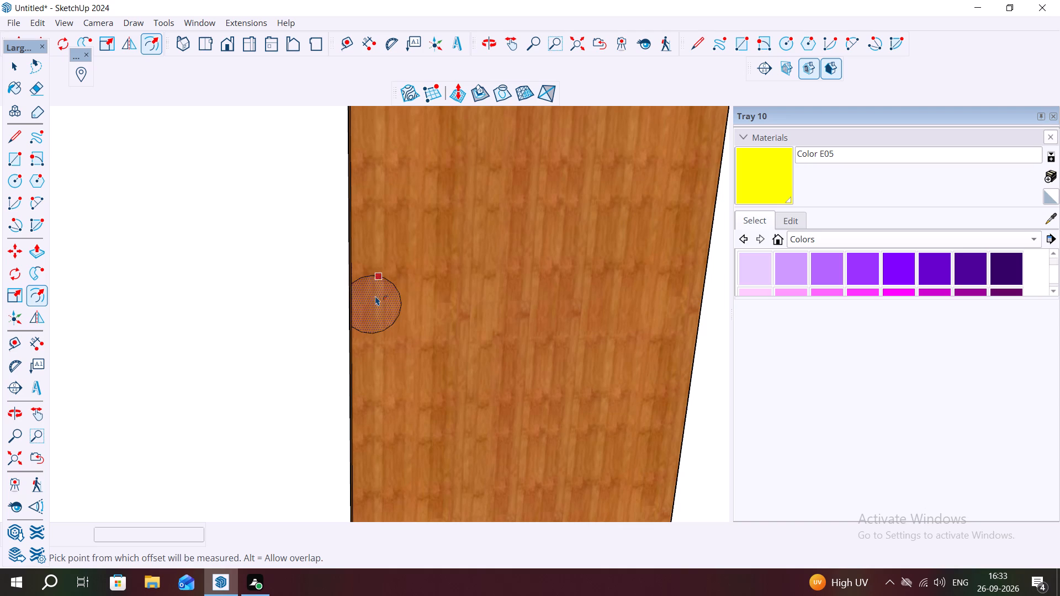
drag(401, 299, 410, 299)
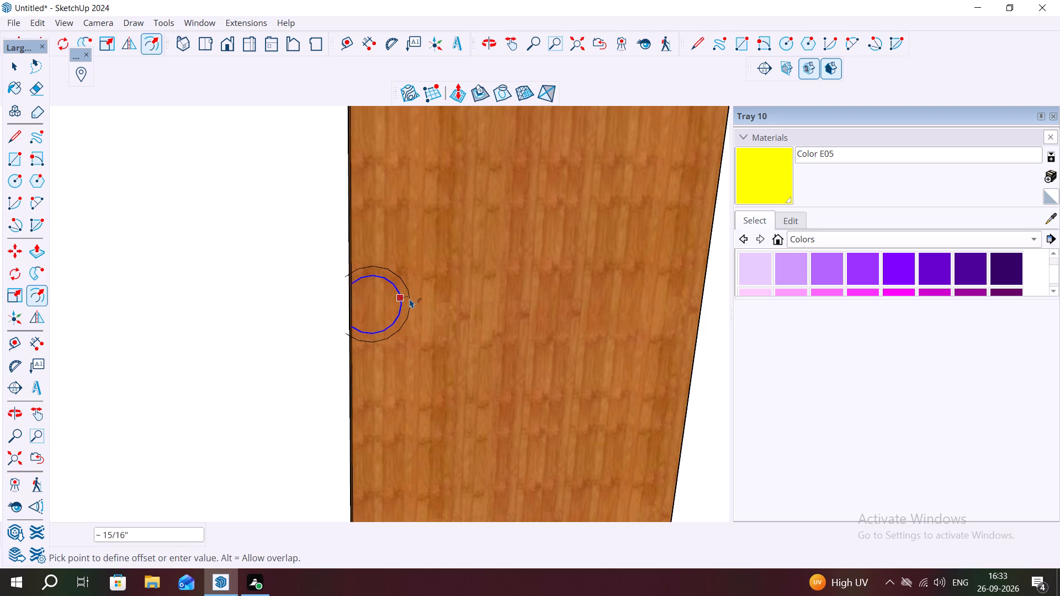
drag(410, 299, 412, 299)
key(space)
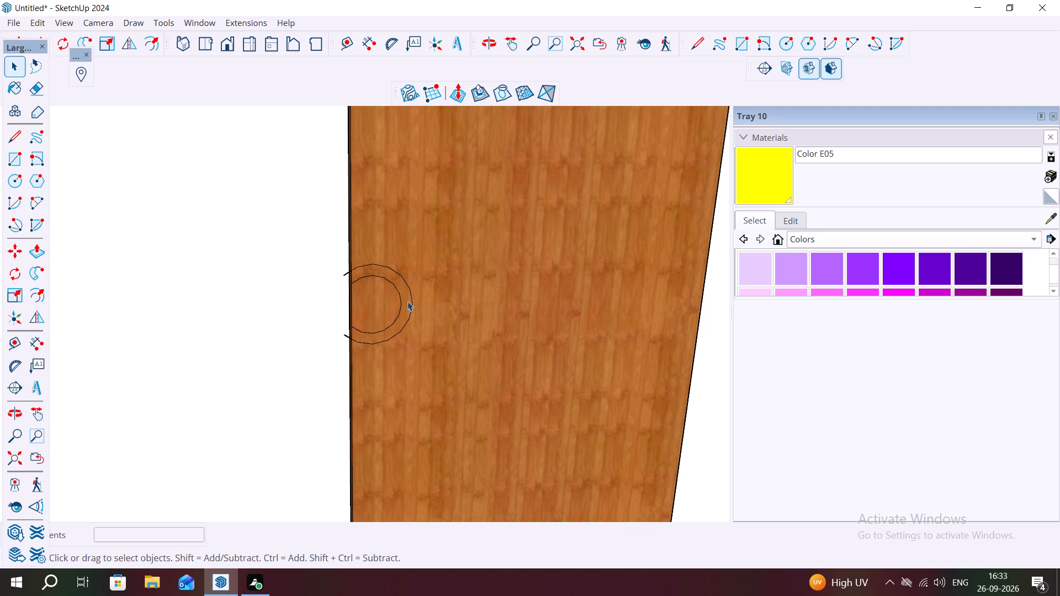
Offset the curved band's outline outward by about 1 13/16" to add a third, larger arc.
click(407, 301)
key(space)
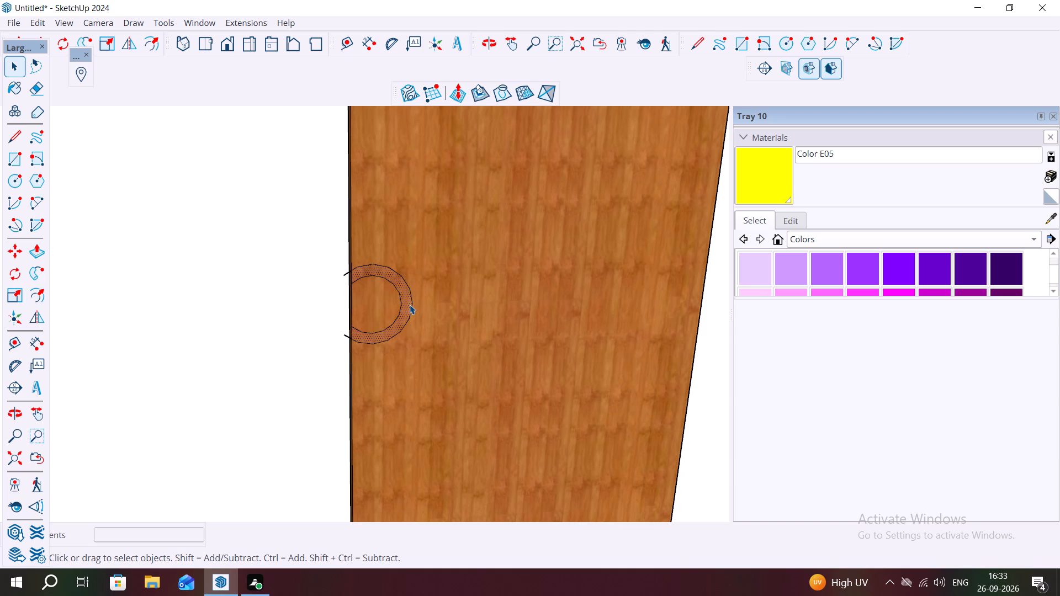
key(f)
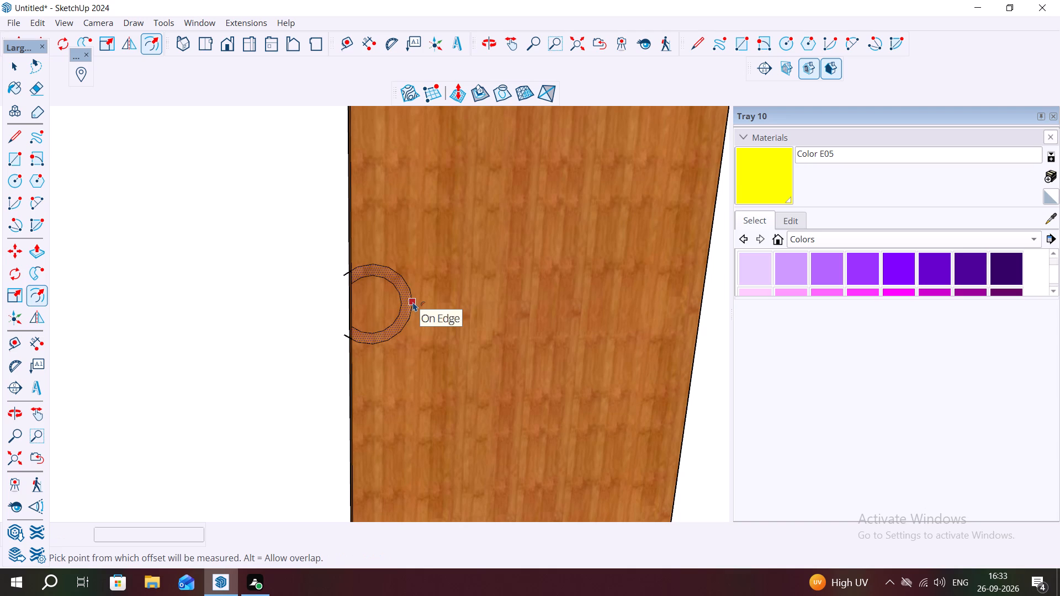
drag(413, 302, 432, 306)
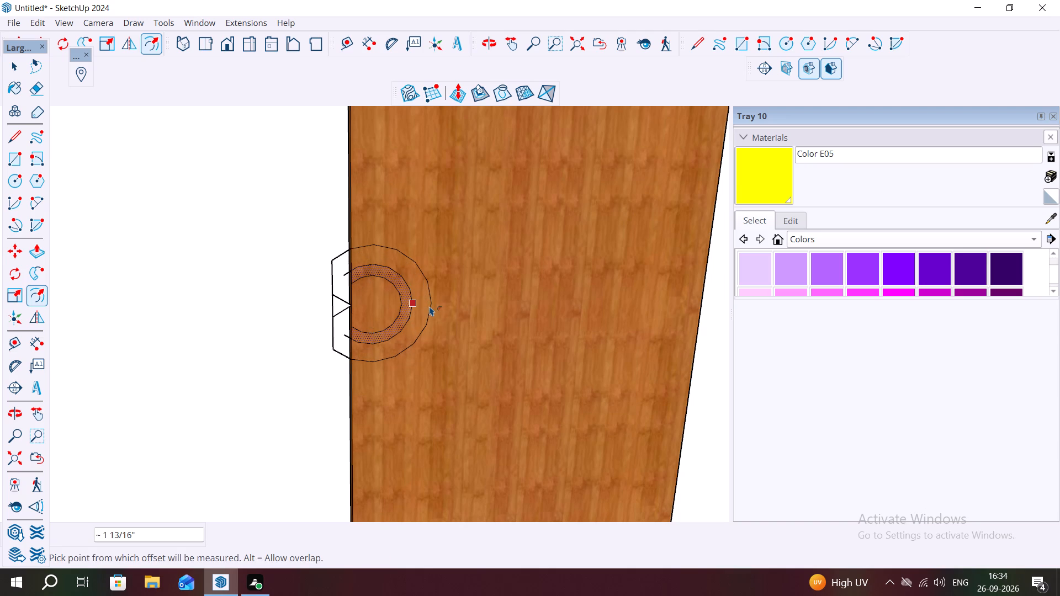
key(space)
click(431, 304)
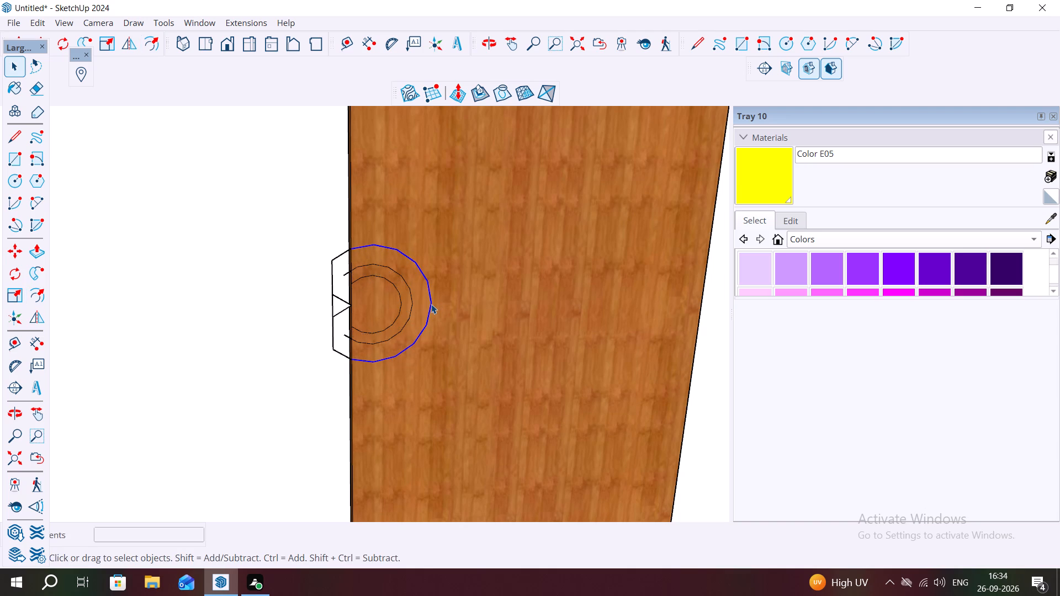
drag(431, 304, 484, 311)
key(Escape)
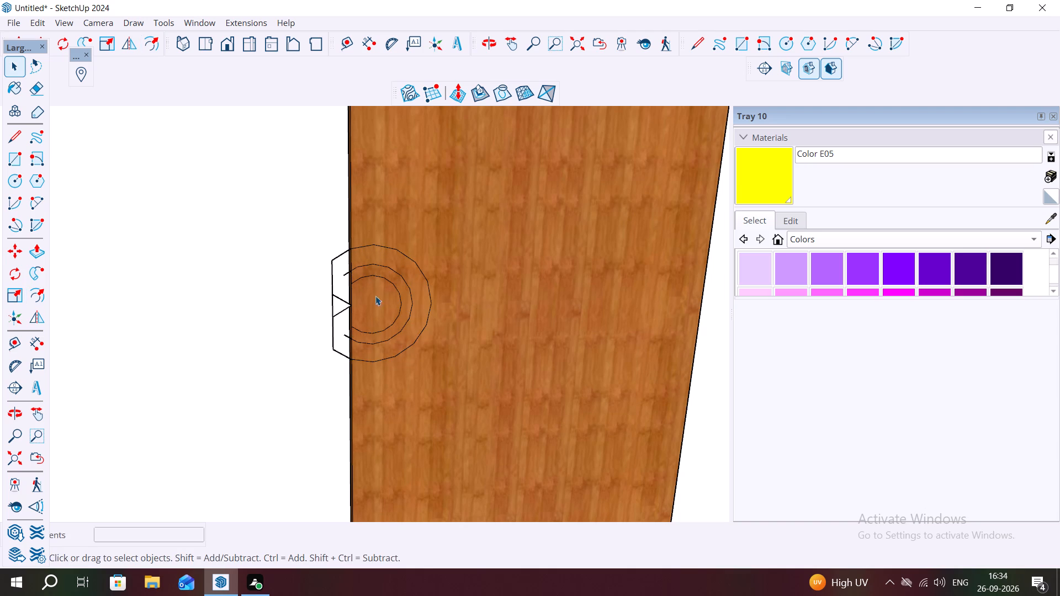
Erase the stray offset edges and arc ends that extend past the door's vertical edge.
scroll(324, 283, up, 2)
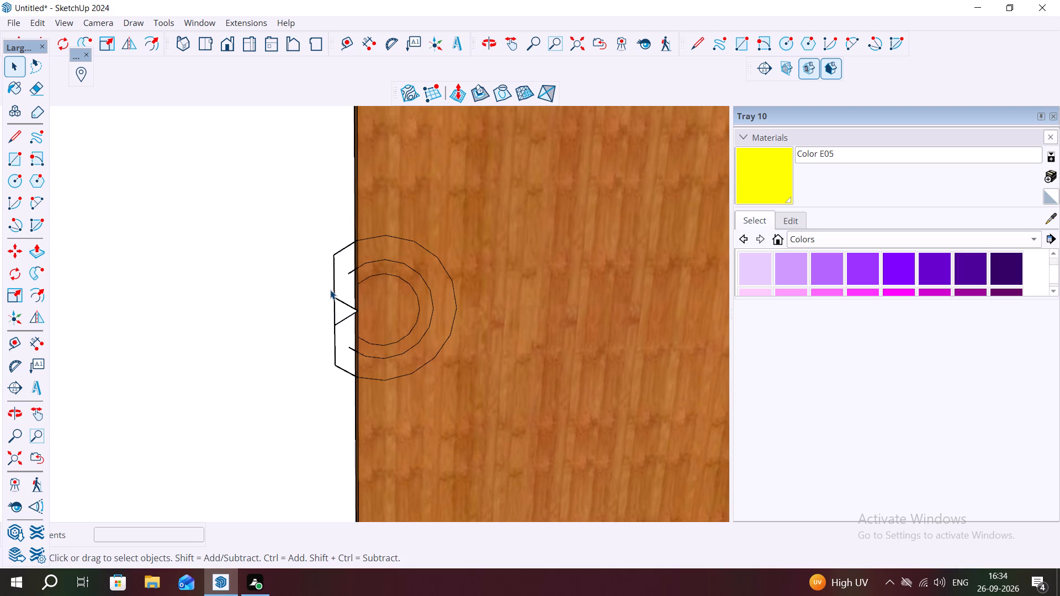
key(e)
click(336, 288)
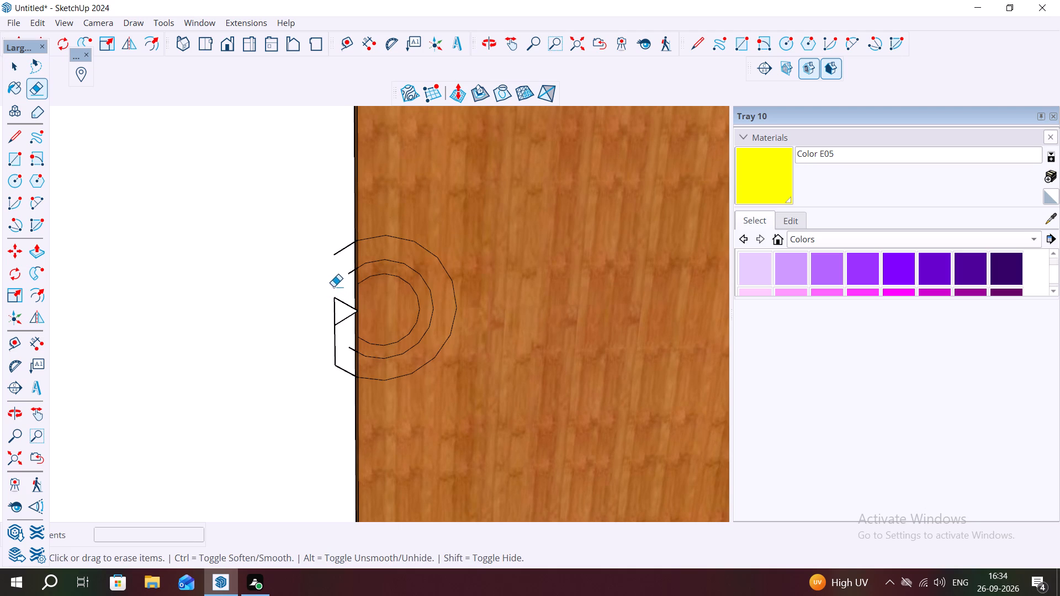
click(334, 301)
click(344, 302)
click(346, 318)
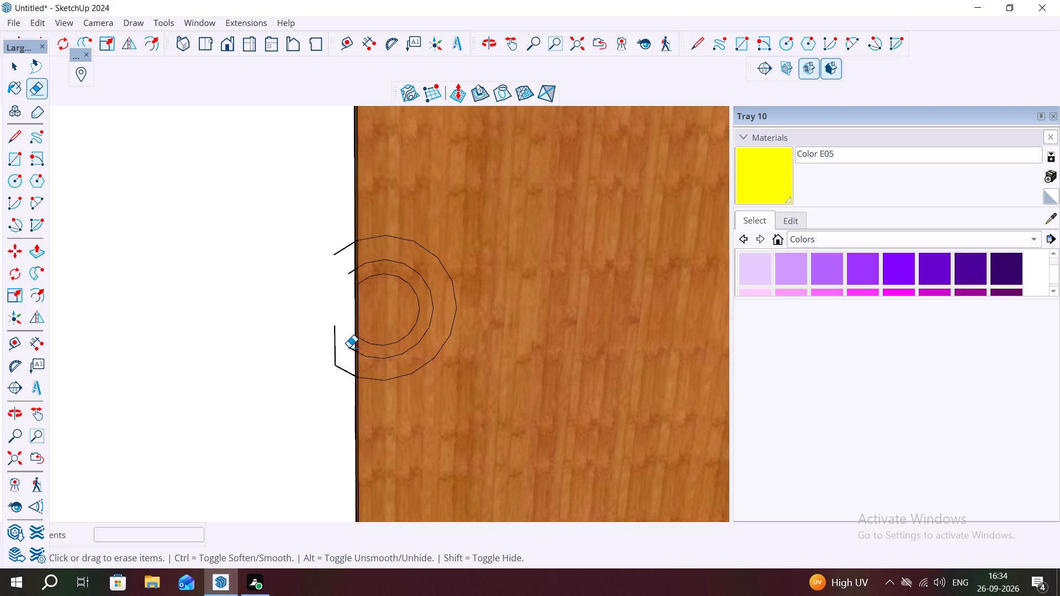
click(352, 349)
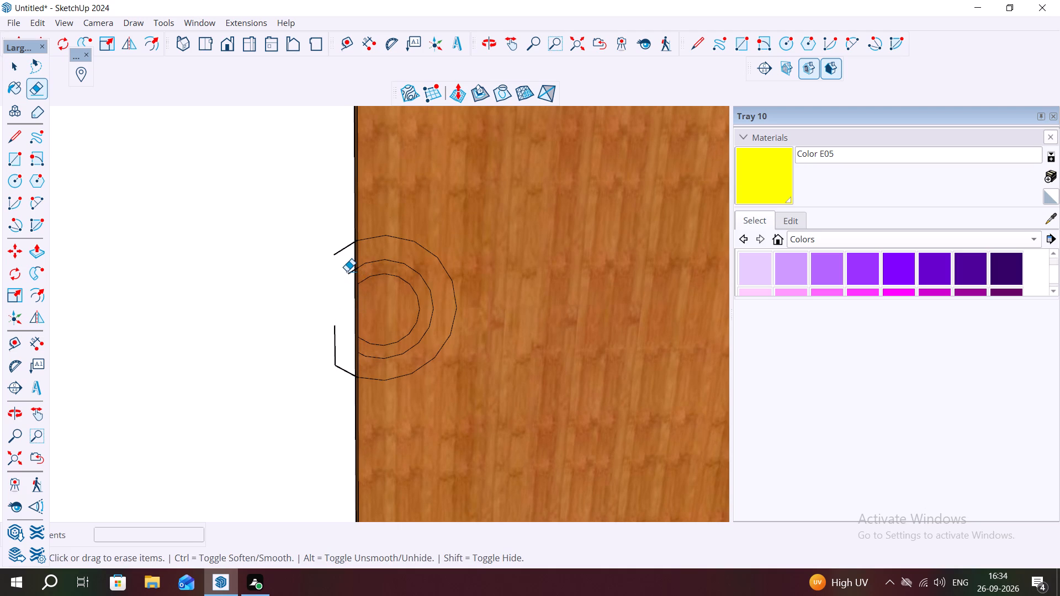
click(350, 273)
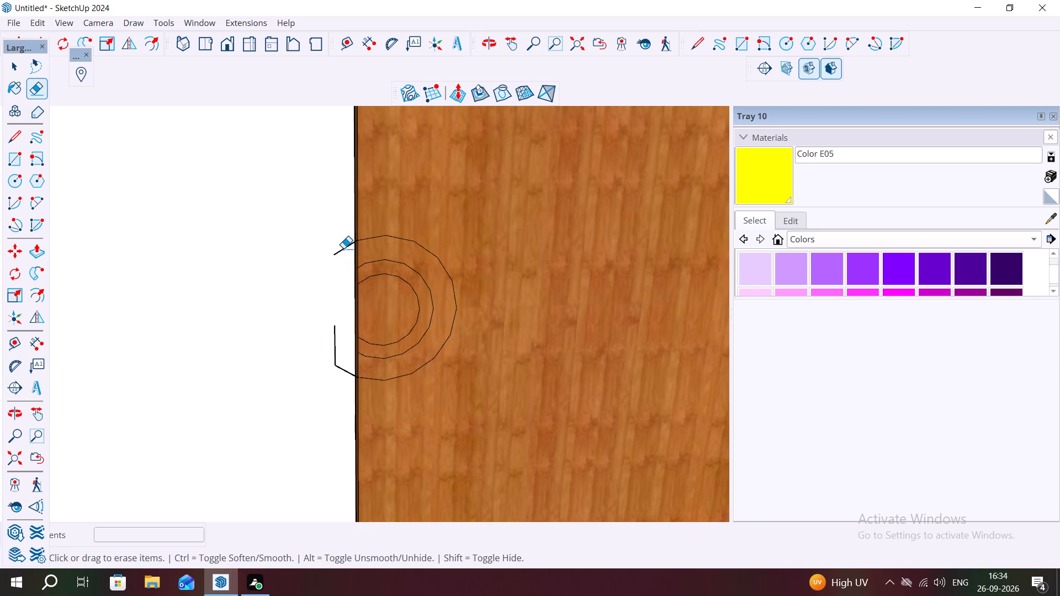
click(344, 247)
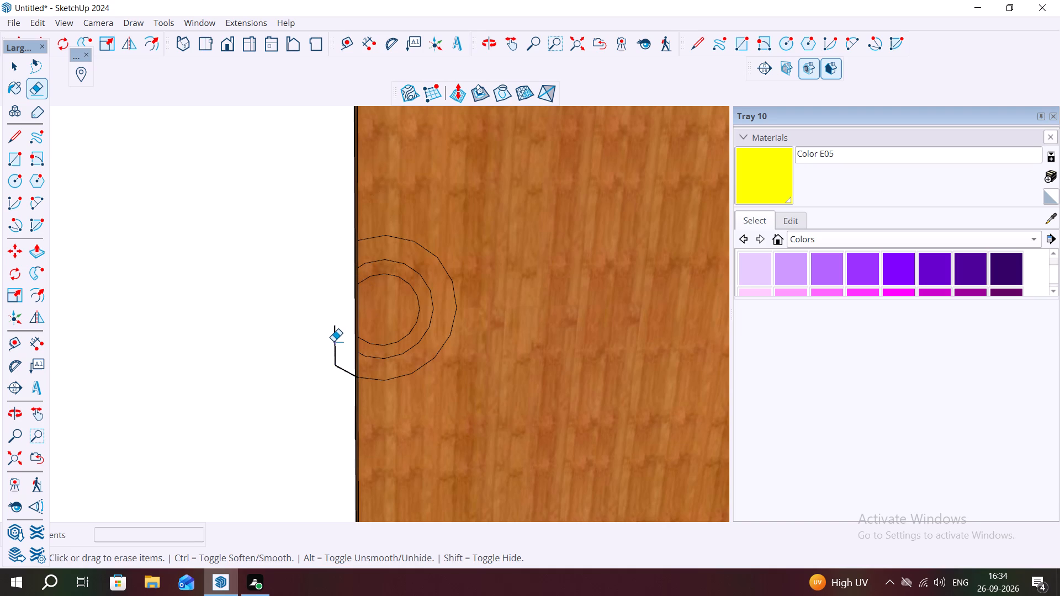
click(333, 341)
click(344, 370)
Offset the outermost arc outward three times in succession to add three larger concentric arcs on the balcony door.
key(Escape)
key(f)
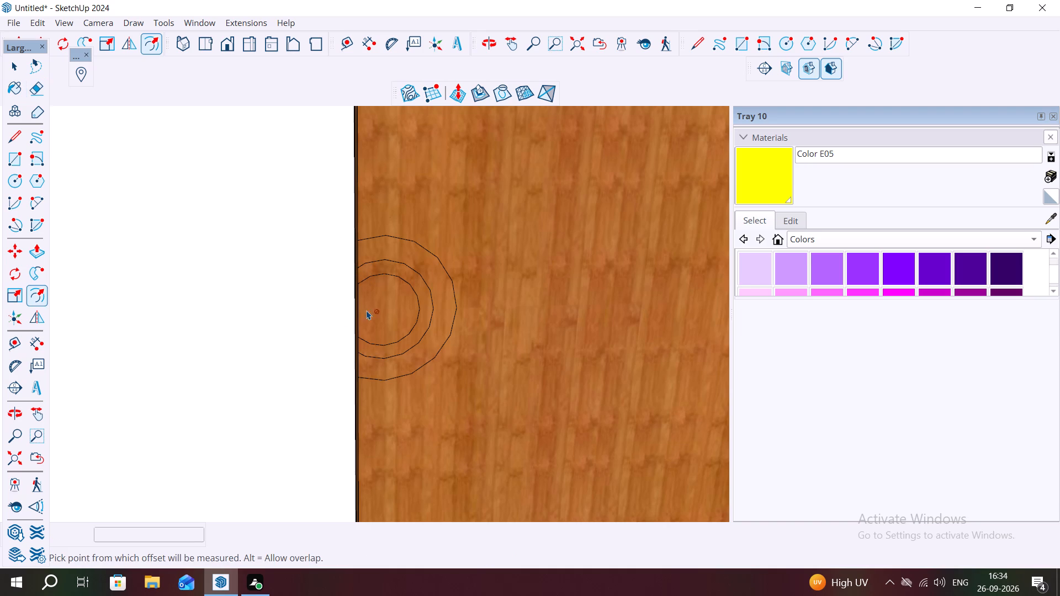
drag(456, 300, 469, 303)
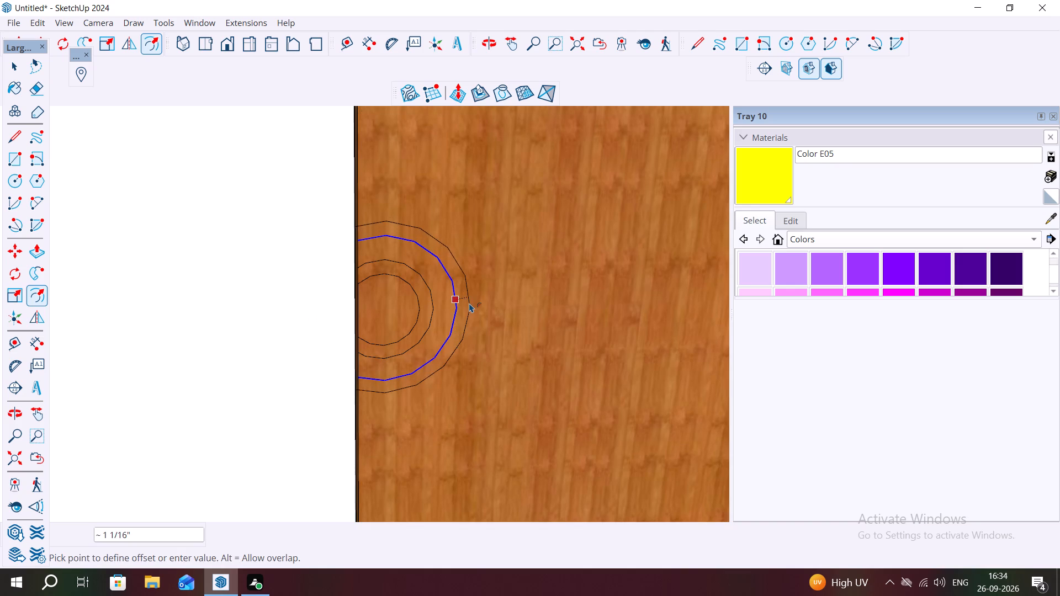
drag(469, 303, 474, 305)
key(space)
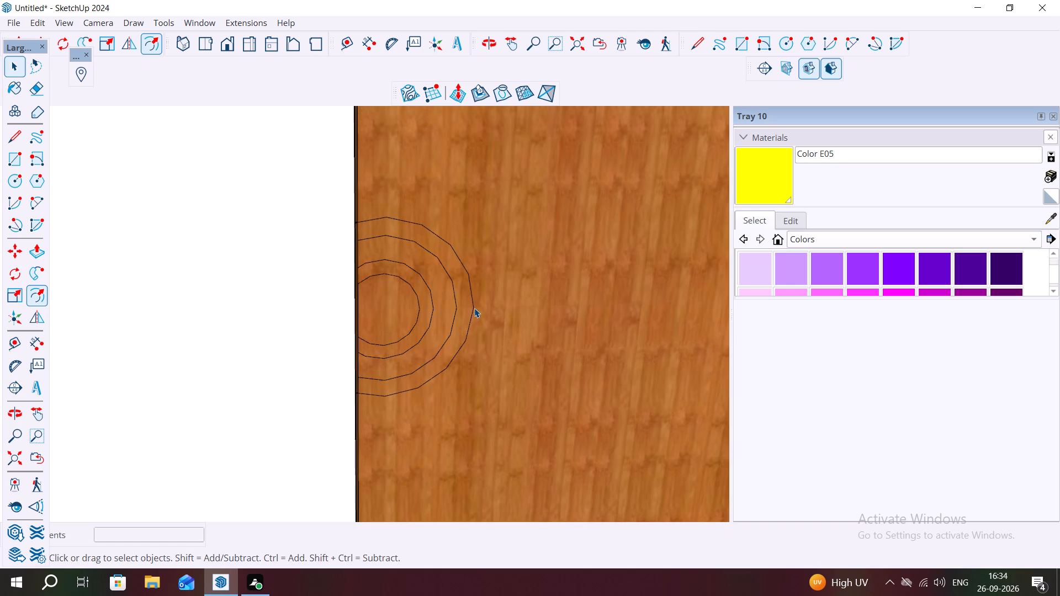
key(f)
drag(473, 308, 481, 312)
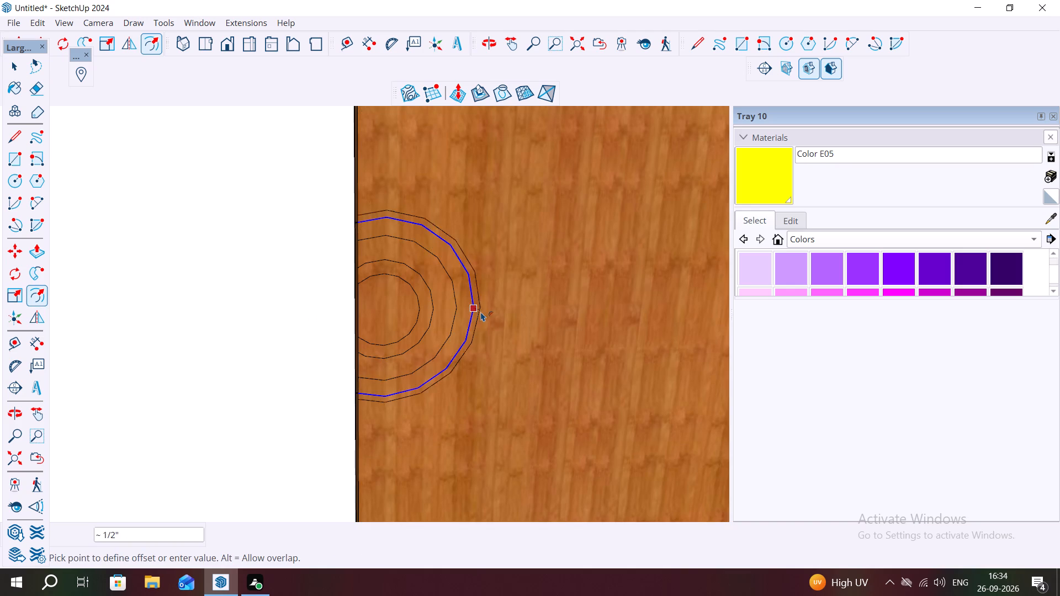
drag(481, 312, 490, 315)
key(space)
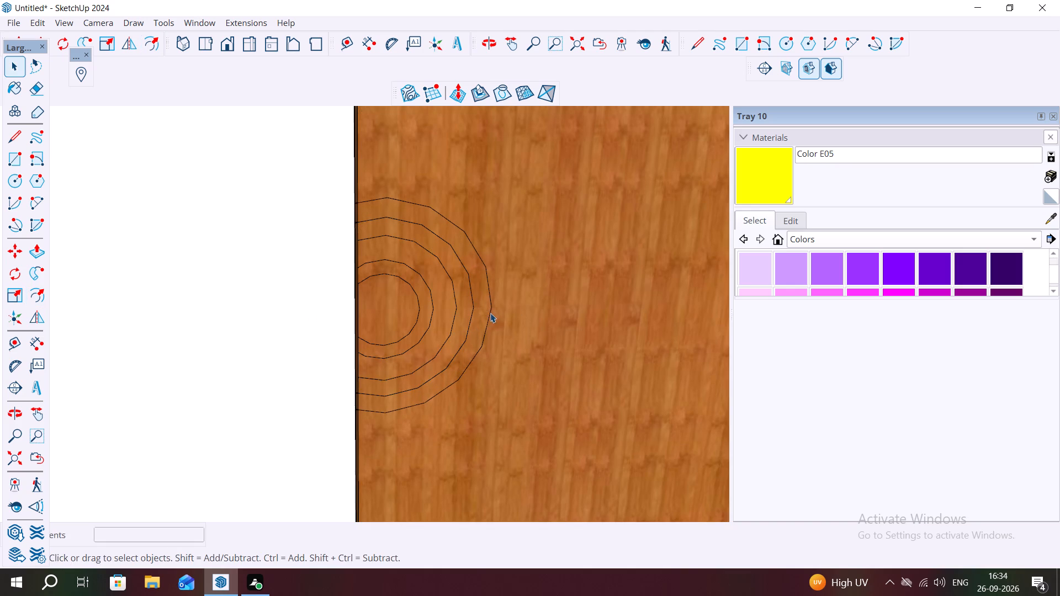
key(f)
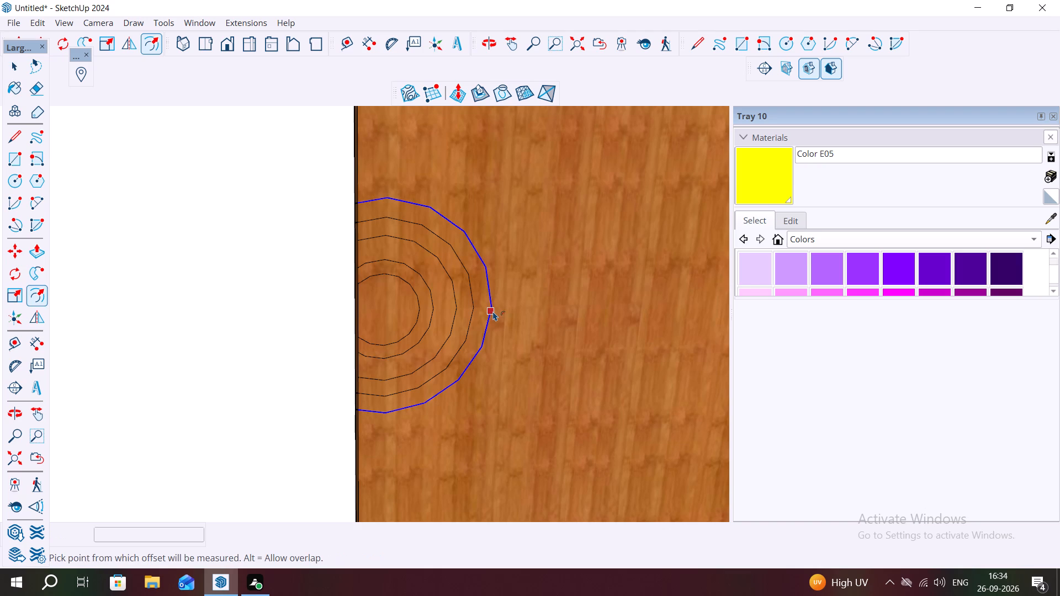
drag(494, 311, 508, 318)
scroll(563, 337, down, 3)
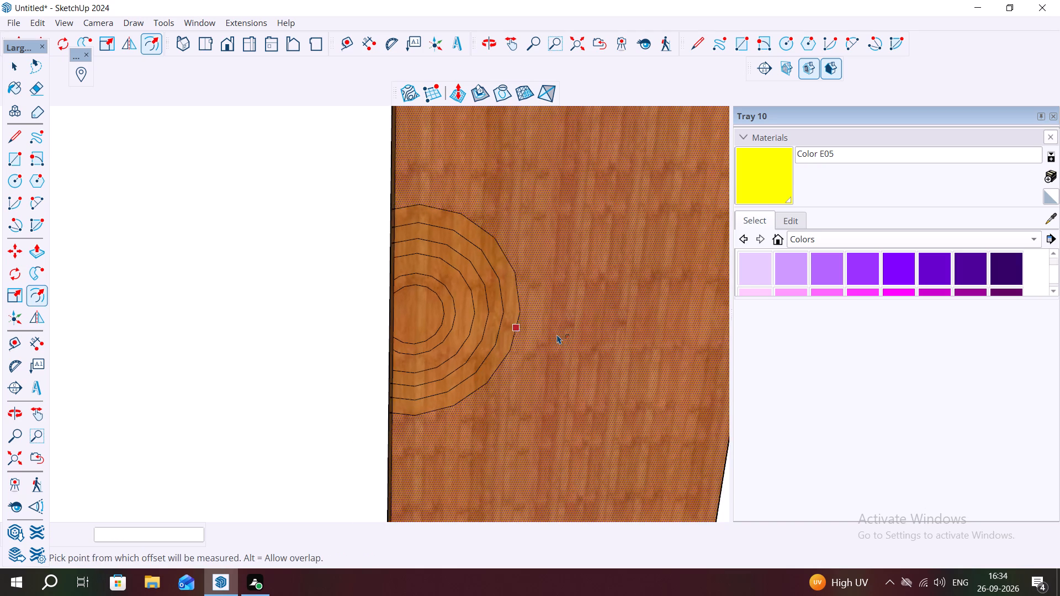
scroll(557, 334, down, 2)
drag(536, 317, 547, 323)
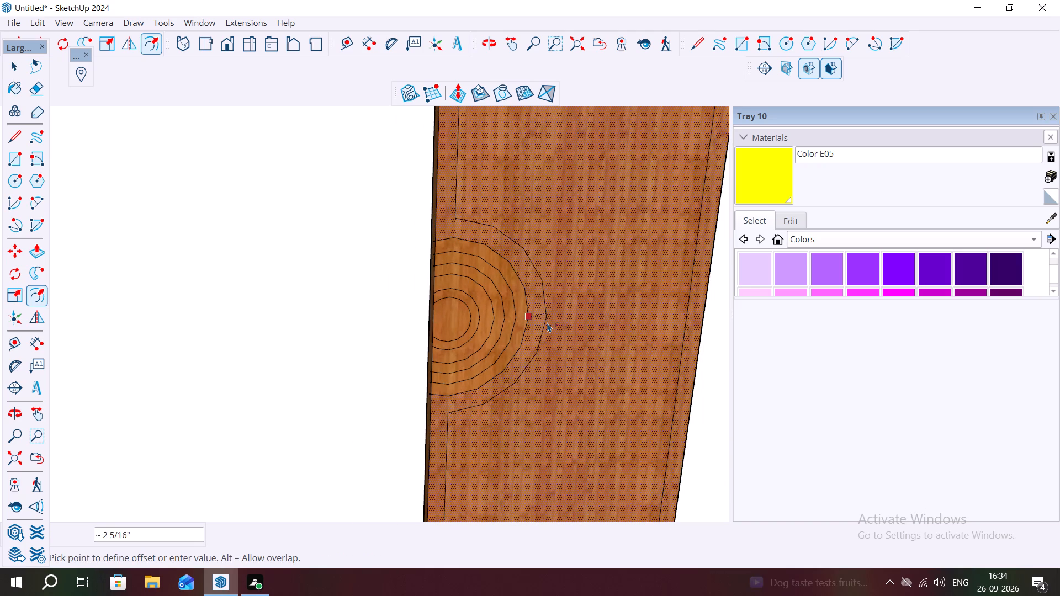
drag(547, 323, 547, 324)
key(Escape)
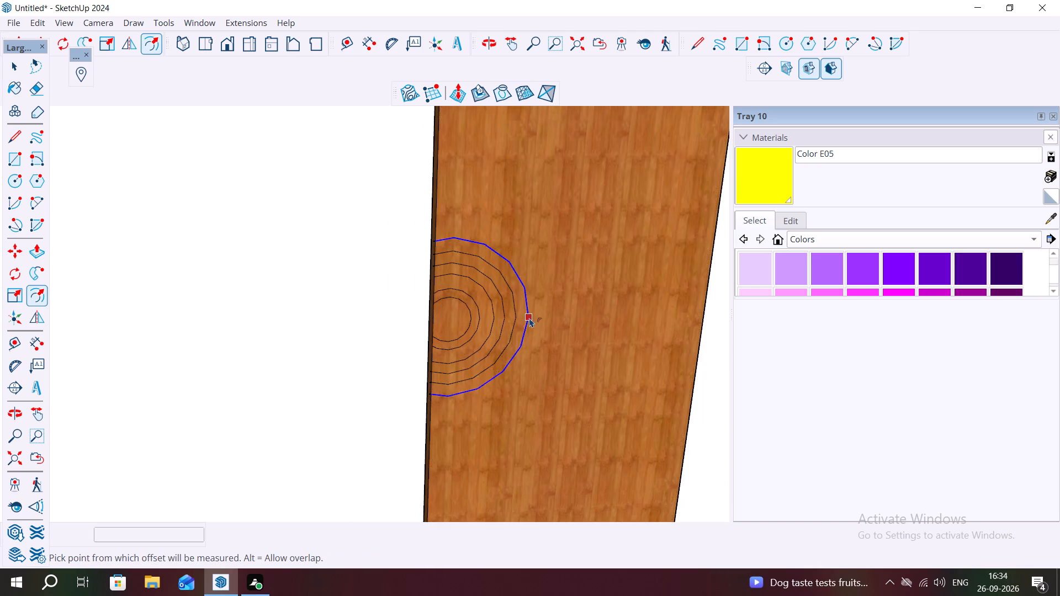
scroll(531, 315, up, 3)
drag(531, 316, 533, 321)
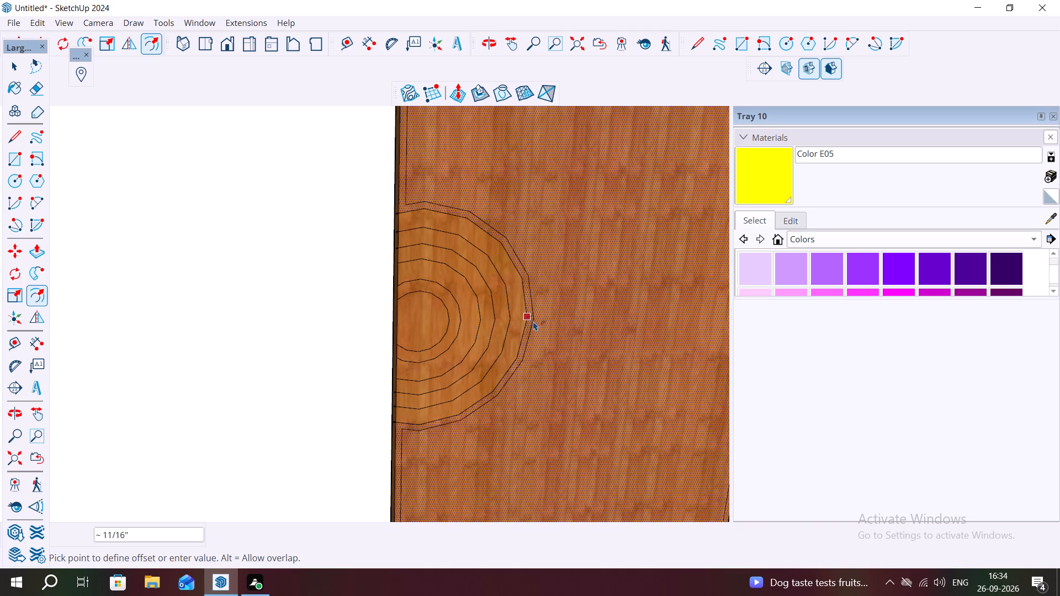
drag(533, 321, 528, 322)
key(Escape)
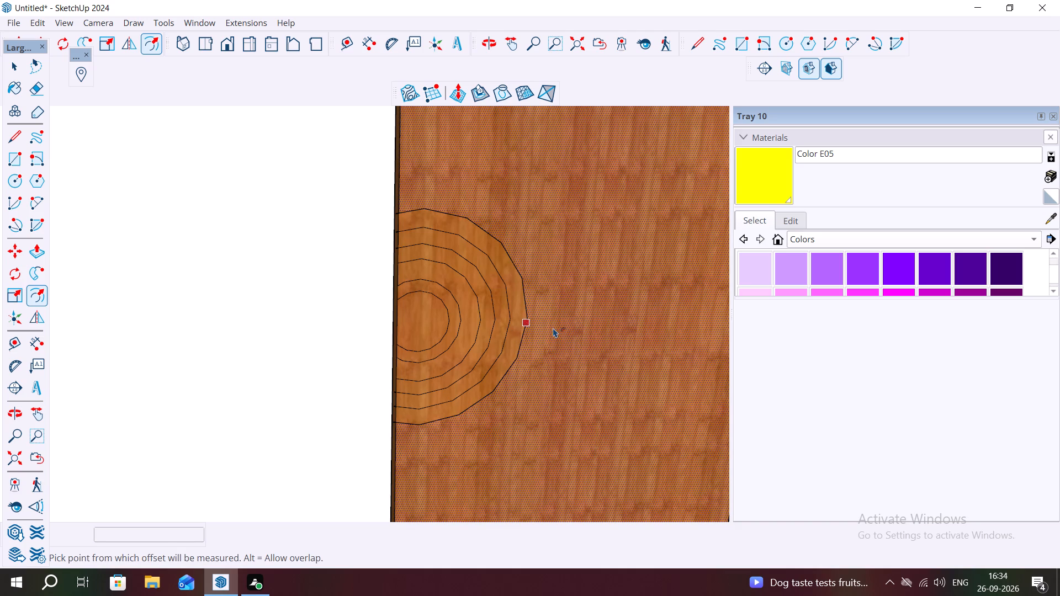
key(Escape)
Delete the lower ends of the two outermost arcs that extend onto the door's side face.
key(space)
middle_drag(402, 415, 553, 403)
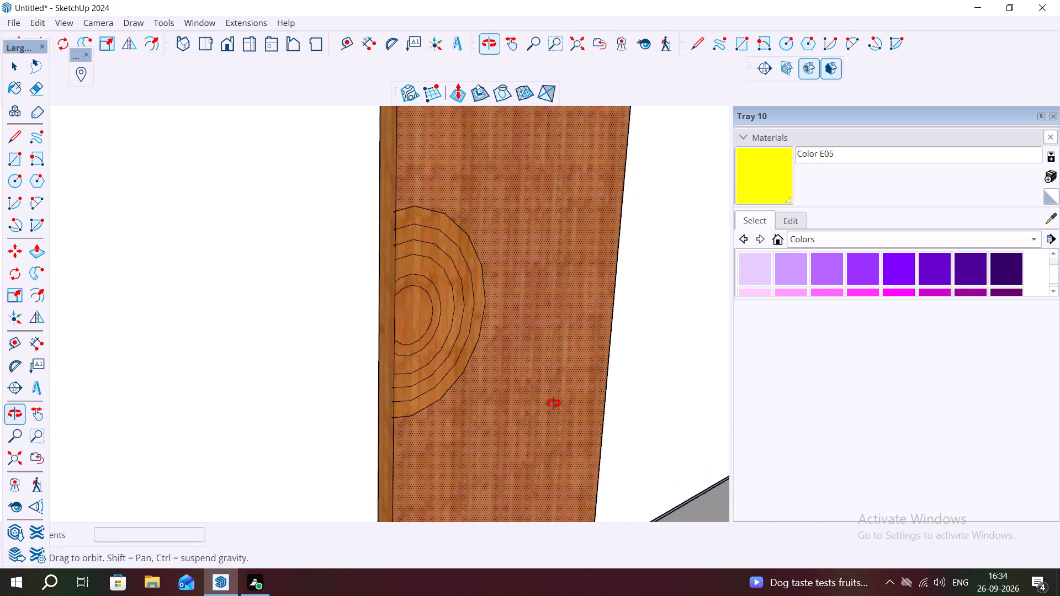
middle_drag(553, 403, 433, 431)
scroll(374, 404, up, 15)
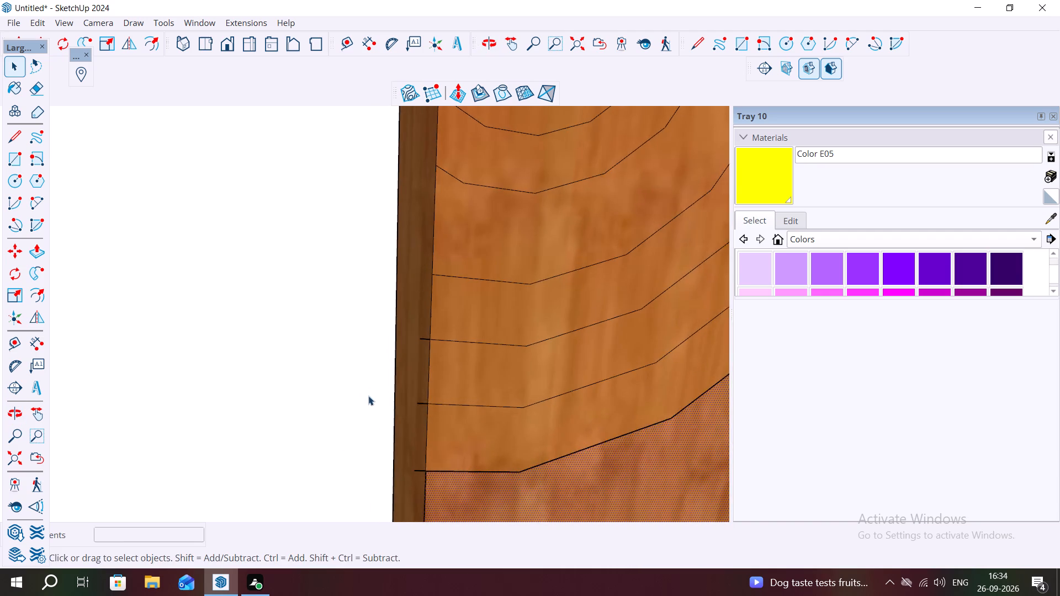
scroll(368, 396, up, 2)
middle_drag(384, 391, 346, 334)
scroll(365, 355, down, 4)
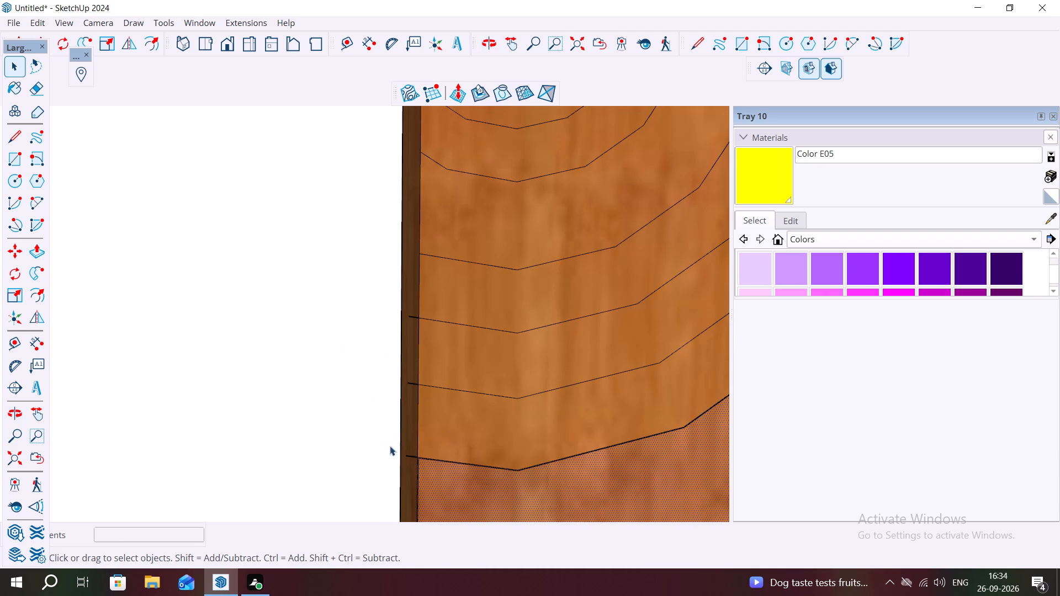
click(410, 455)
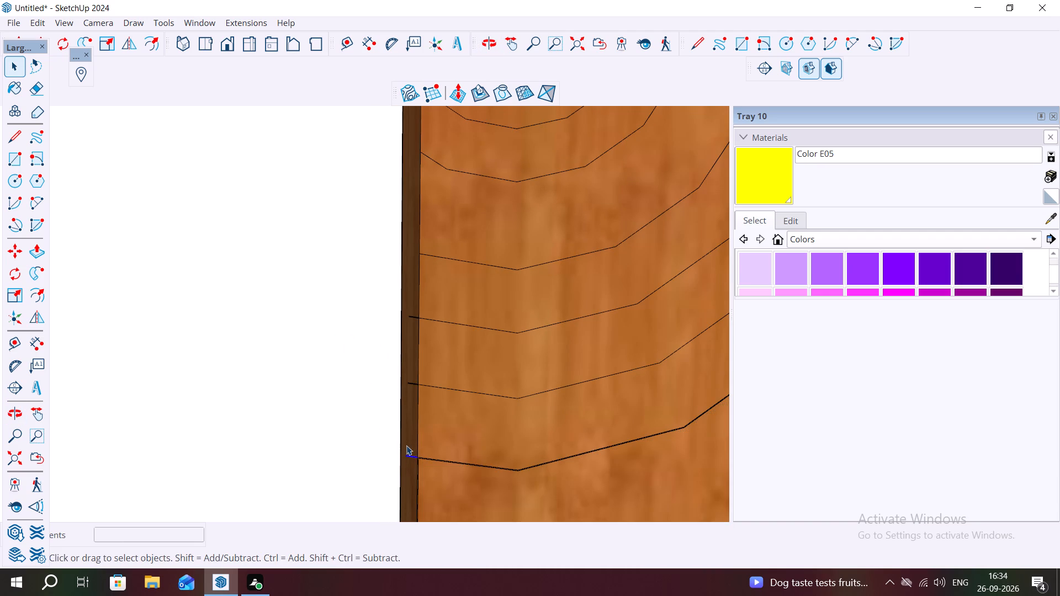
key(Delete)
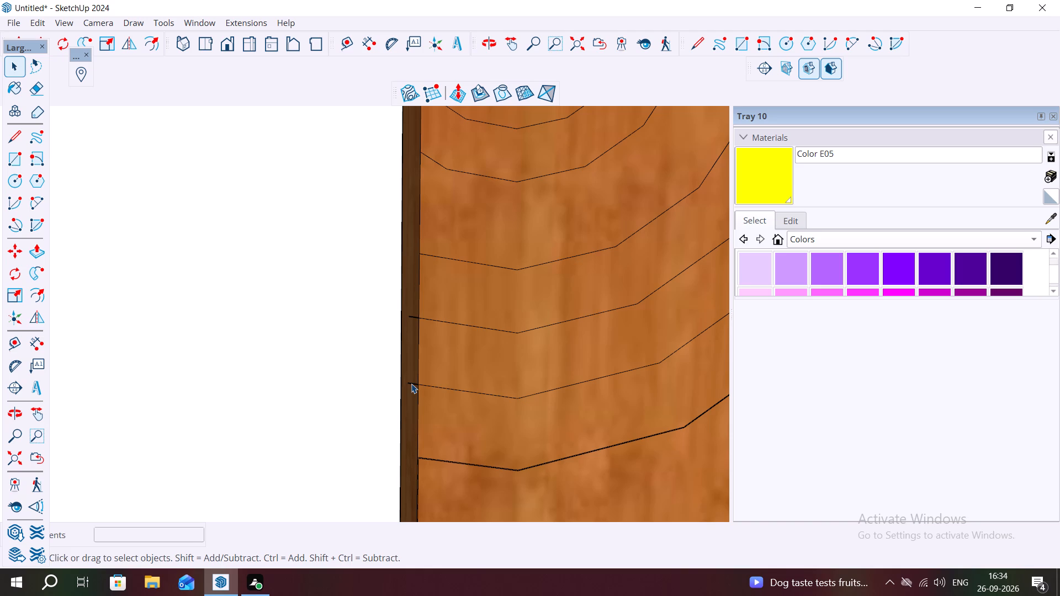
click(411, 384)
key(Delete)
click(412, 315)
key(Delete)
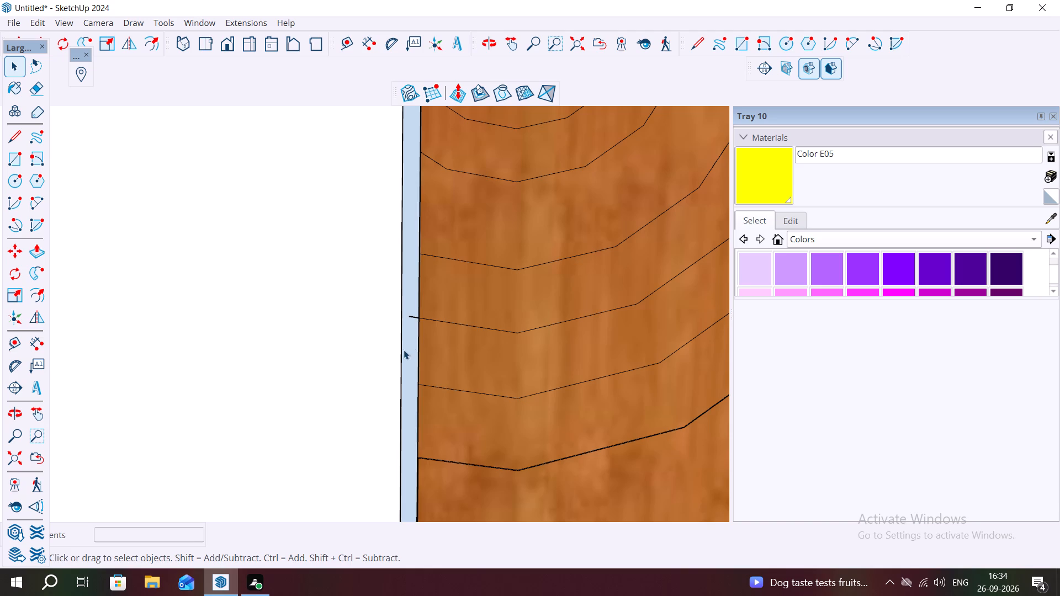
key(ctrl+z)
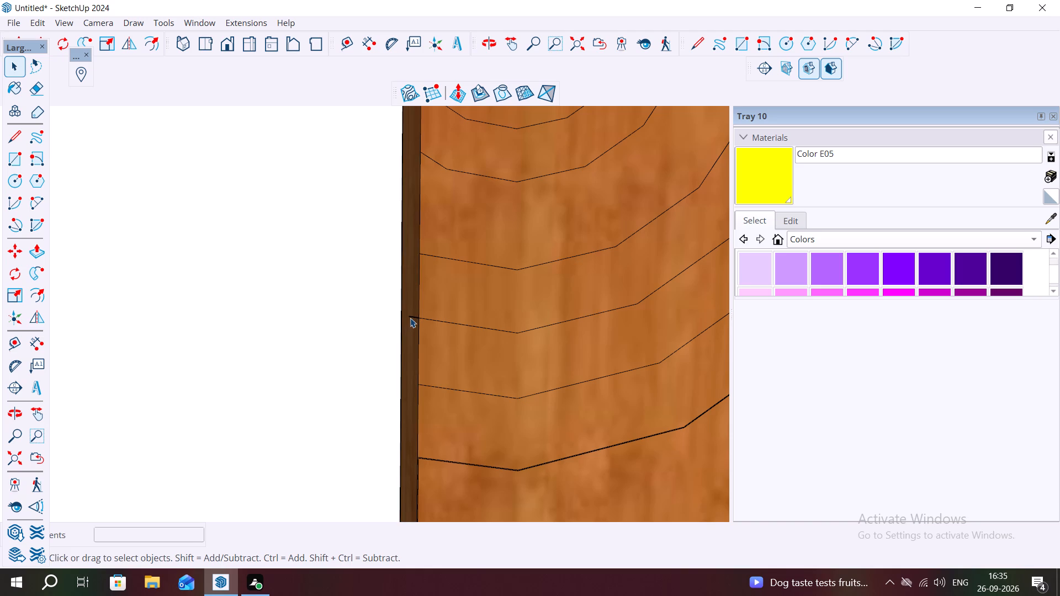
Delete the remaining arc ends on the door's side face: the last lower one and the three outer arcs' upper ones.
click(412, 317)
key(Delete)
scroll(395, 337, down, 4)
scroll(345, 399, down, 8)
scroll(404, 128, up, 1)
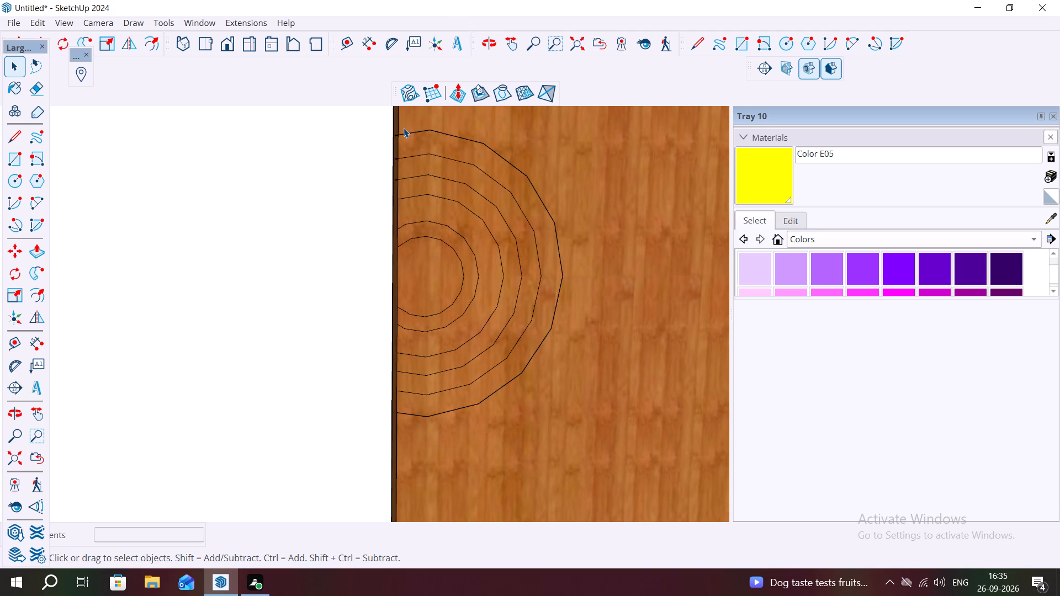
scroll(404, 128, up, 12)
click(397, 139)
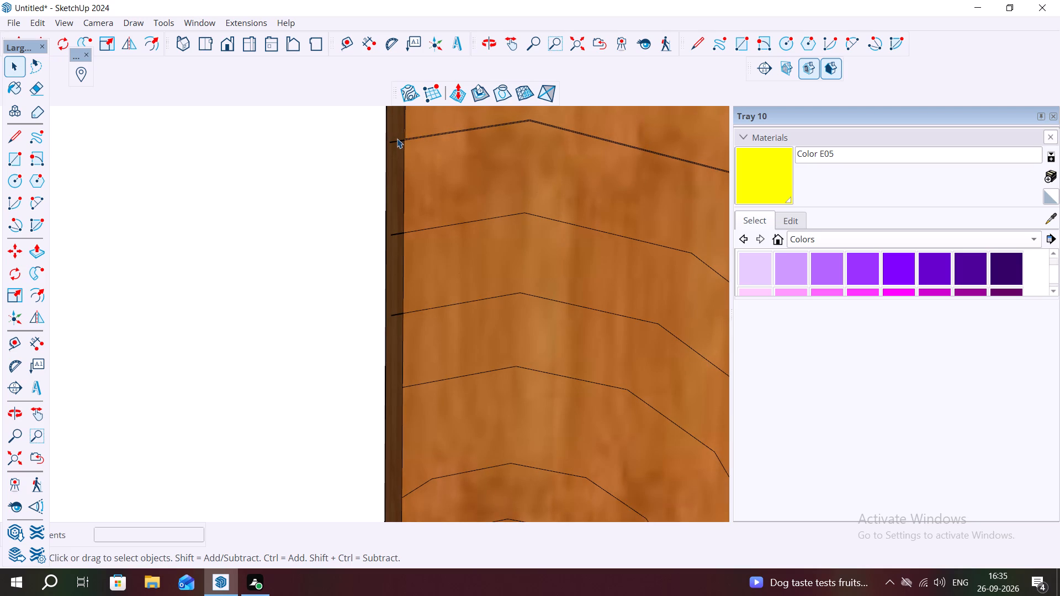
click(396, 142)
key(Delete)
click(397, 233)
key(Delete)
click(396, 314)
key(Delete)
Offset the outermost arc outward by about 1 1/4" to add another concentric arc.
scroll(329, 265, down, 4)
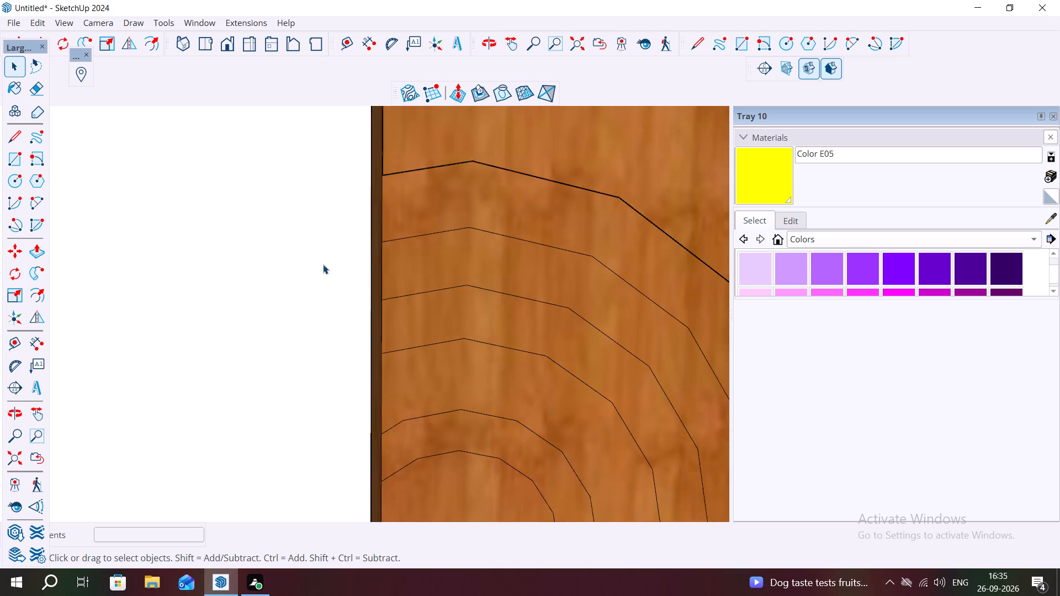
scroll(323, 264, down, 6)
scroll(434, 270, down, 3)
scroll(489, 237, down, 2)
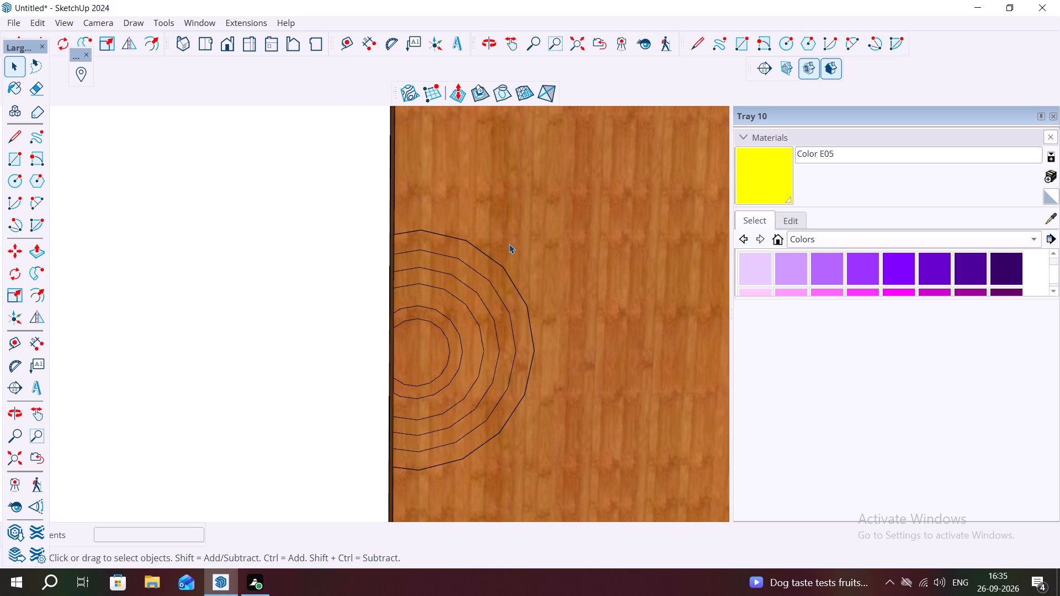
key(f)
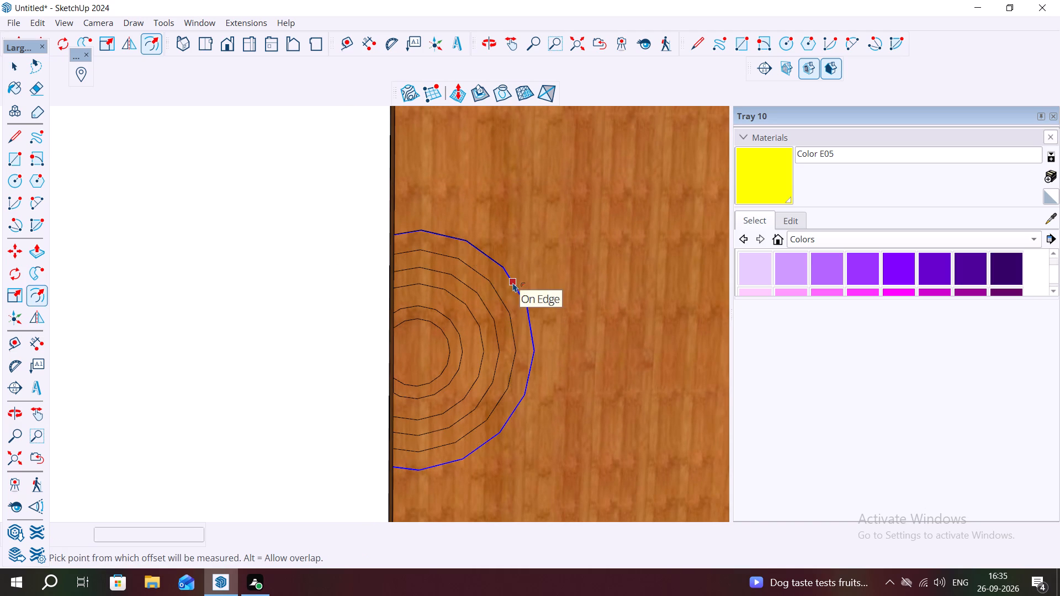
drag(513, 283, 531, 285)
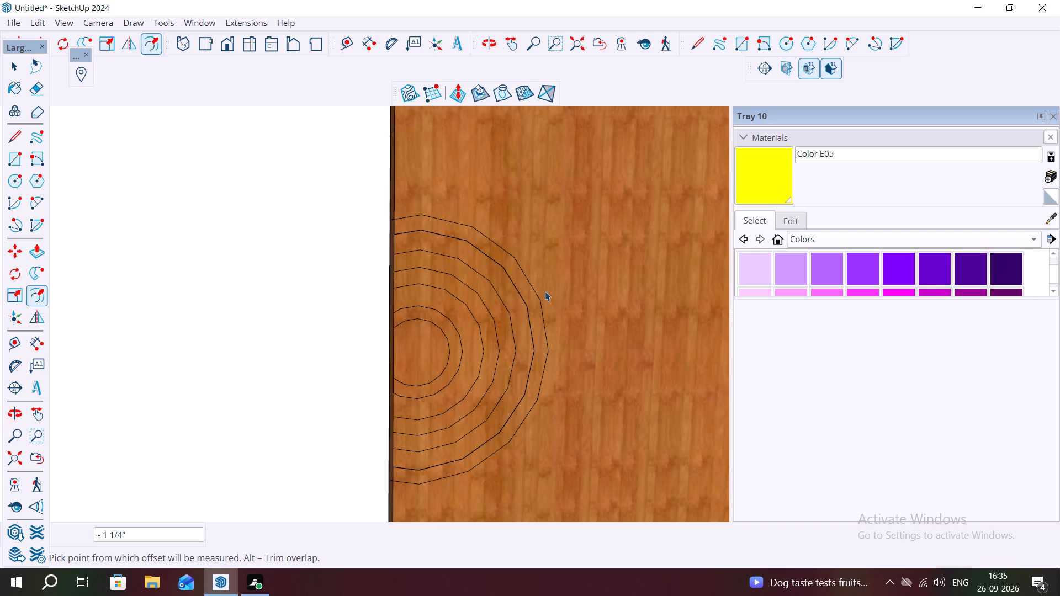
key(space)
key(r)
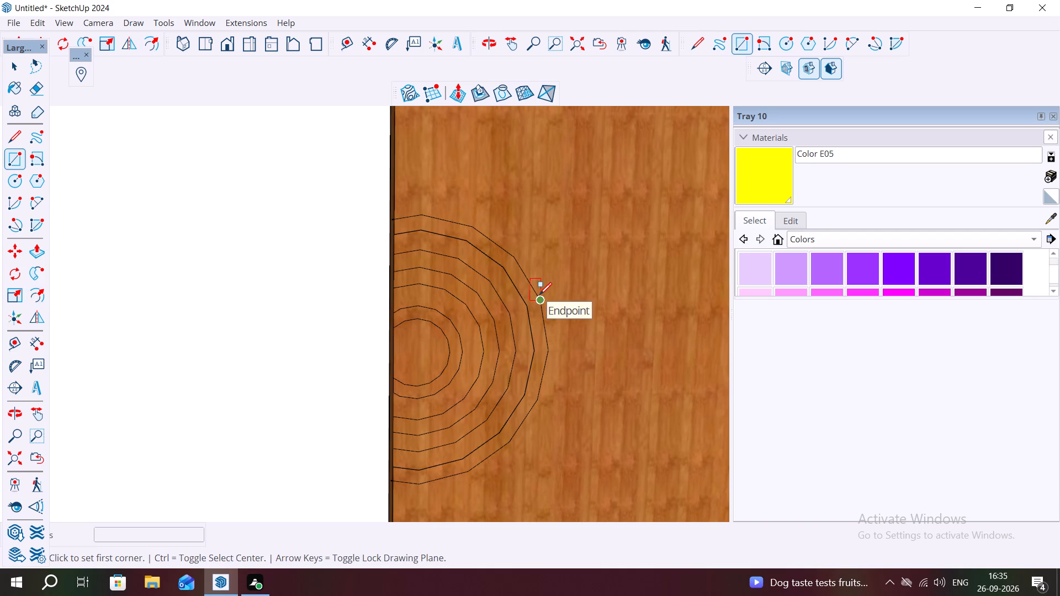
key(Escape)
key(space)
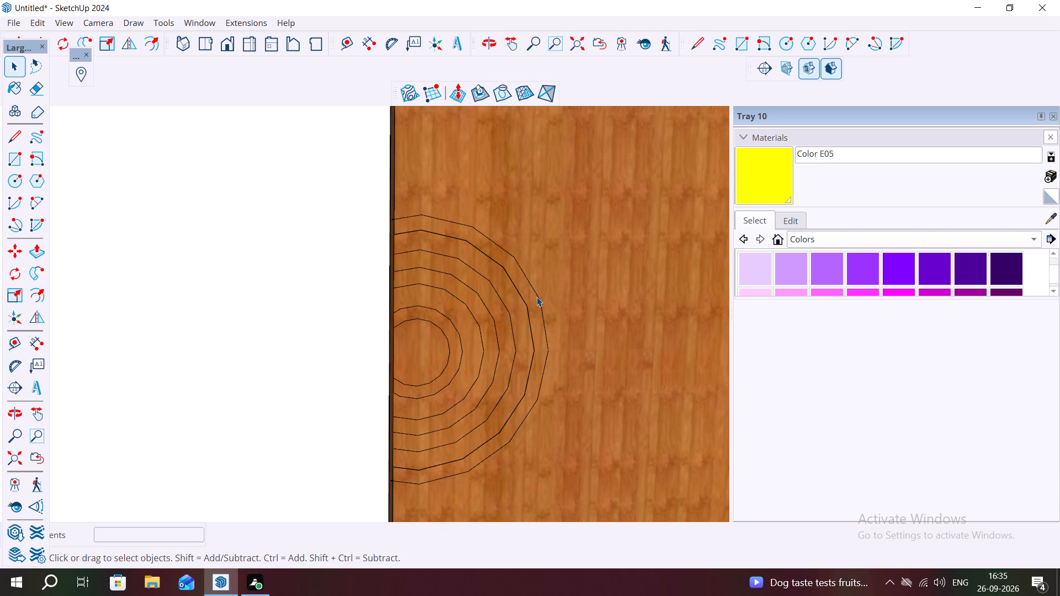
Add three more concentric arcs by offsetting each outermost arc outward by about 1 7/16", 1 5/8" and 1 3/4".
key(f)
drag(540, 307, 560, 316)
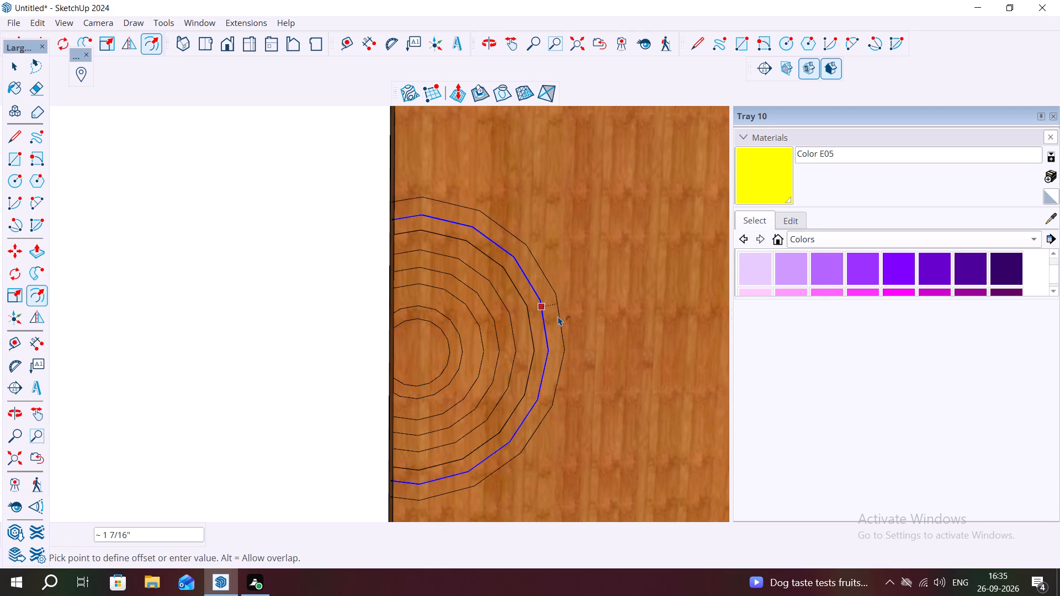
drag(563, 343, 578, 352)
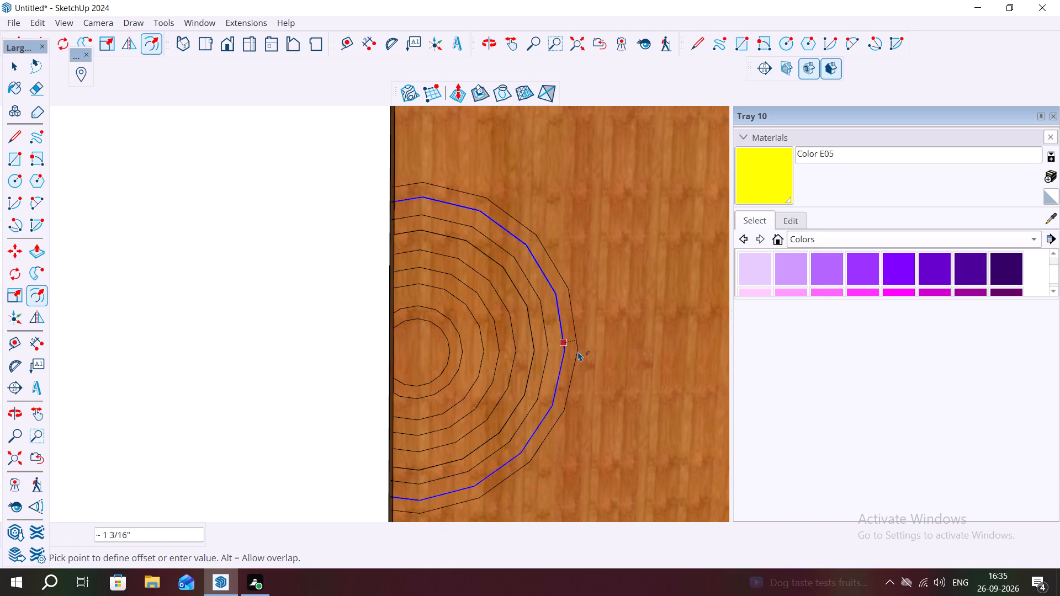
drag(578, 352, 584, 356)
drag(584, 347, 590, 348)
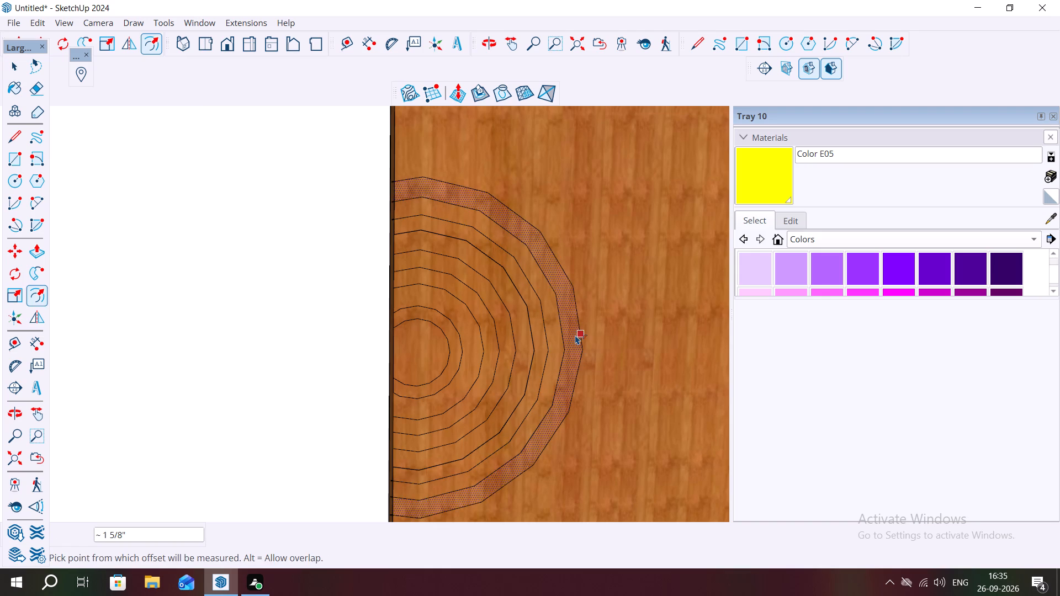
drag(583, 341, 603, 355)
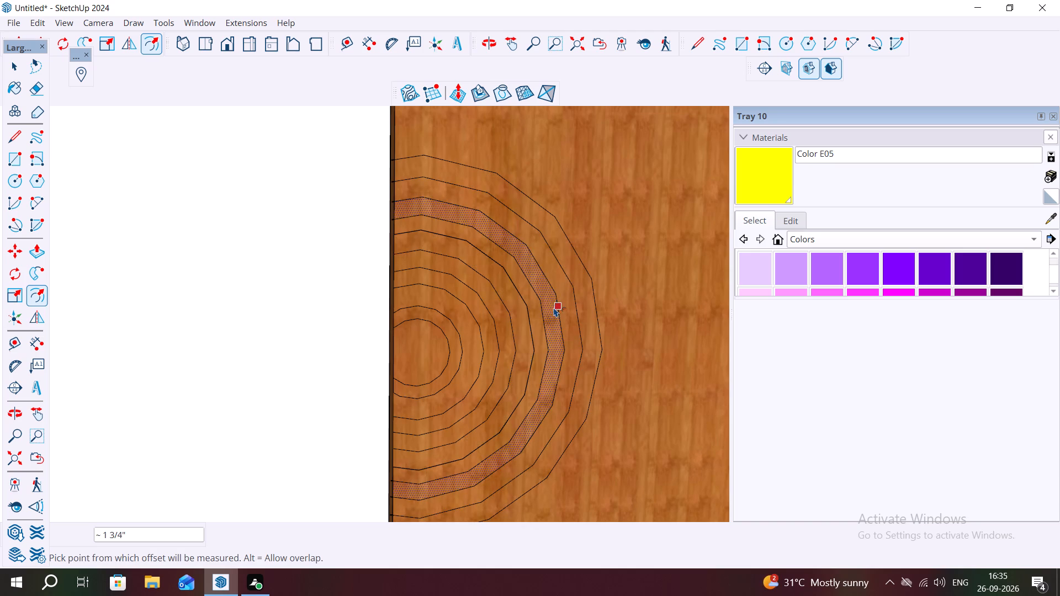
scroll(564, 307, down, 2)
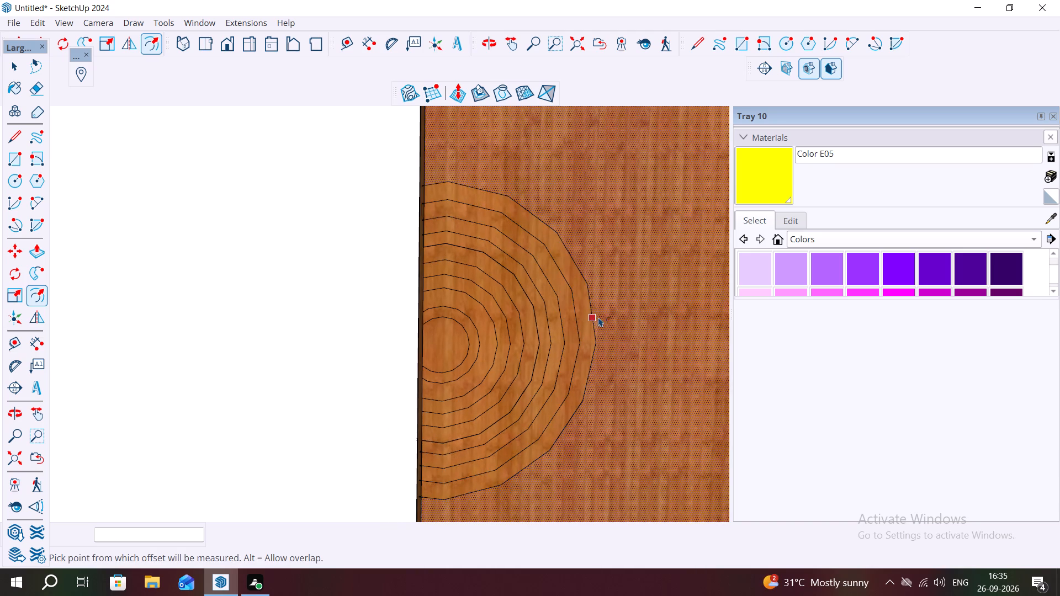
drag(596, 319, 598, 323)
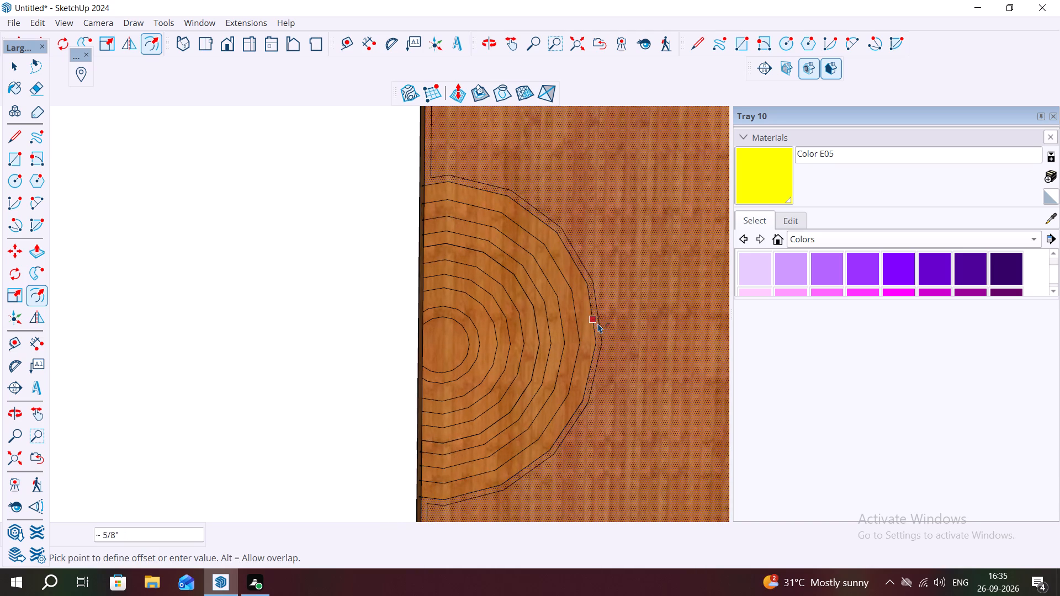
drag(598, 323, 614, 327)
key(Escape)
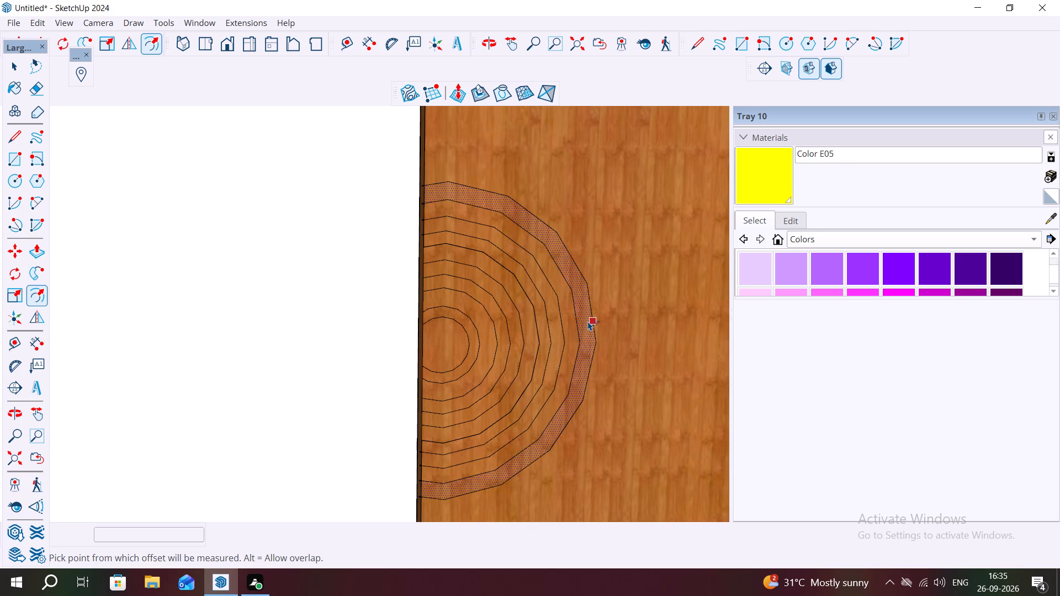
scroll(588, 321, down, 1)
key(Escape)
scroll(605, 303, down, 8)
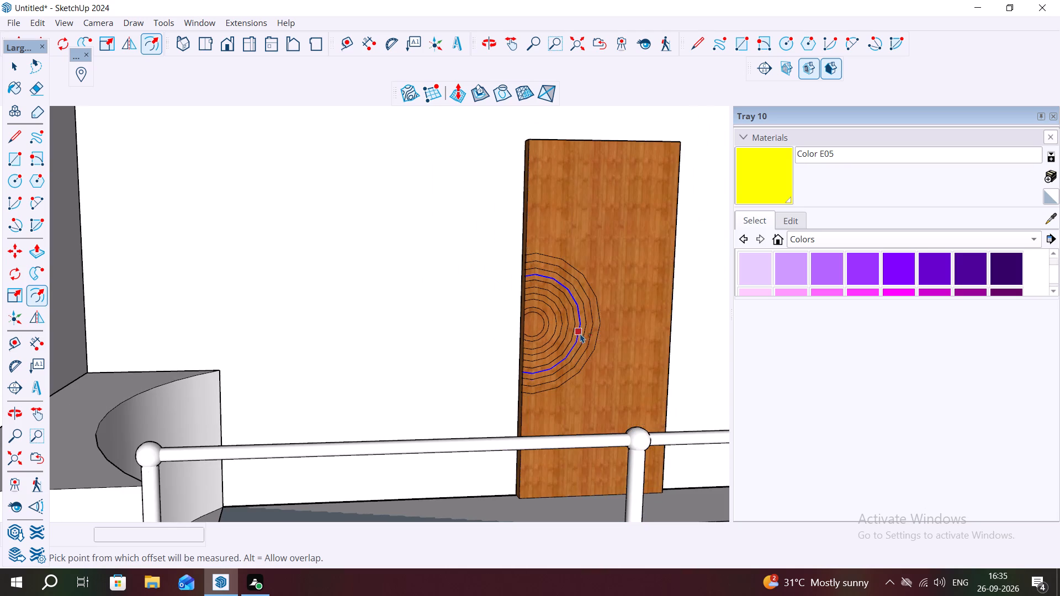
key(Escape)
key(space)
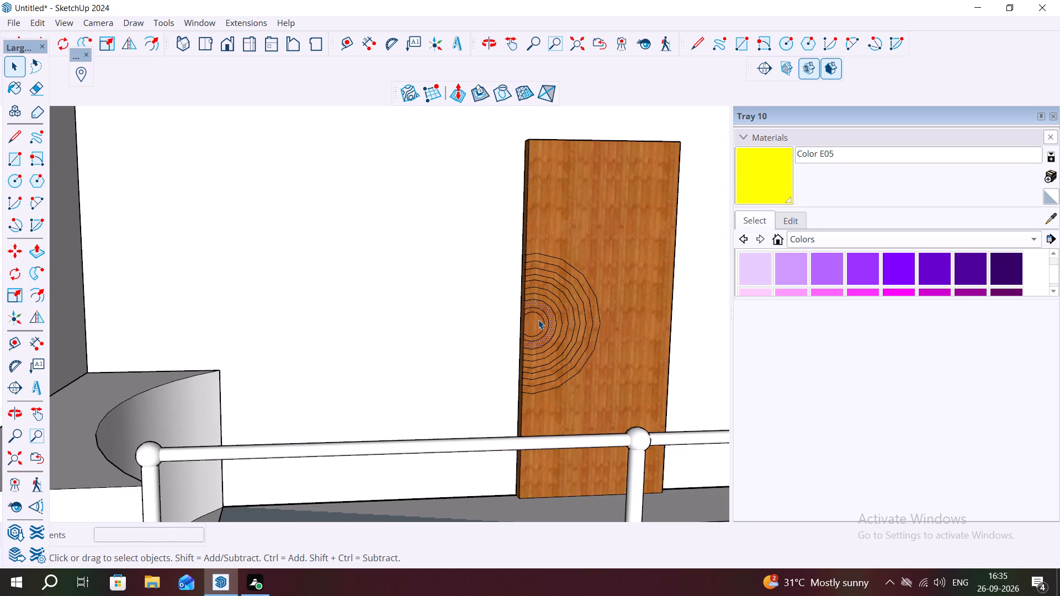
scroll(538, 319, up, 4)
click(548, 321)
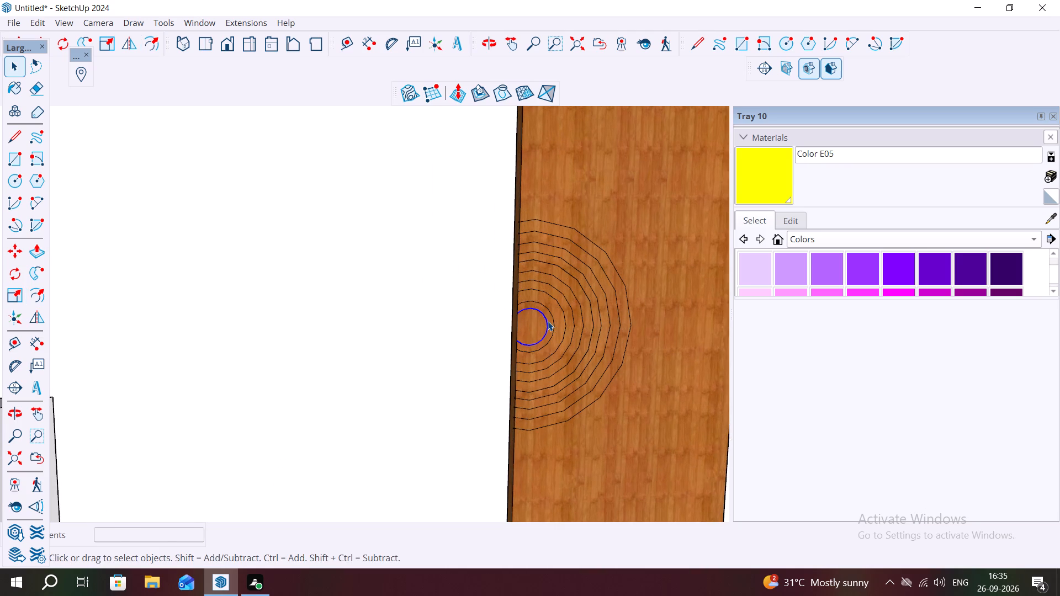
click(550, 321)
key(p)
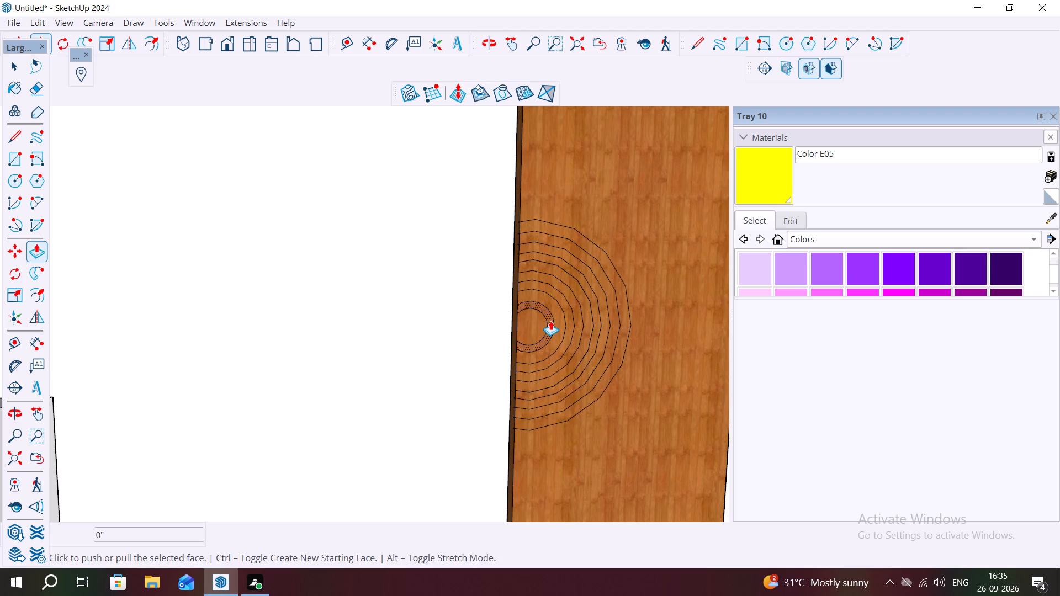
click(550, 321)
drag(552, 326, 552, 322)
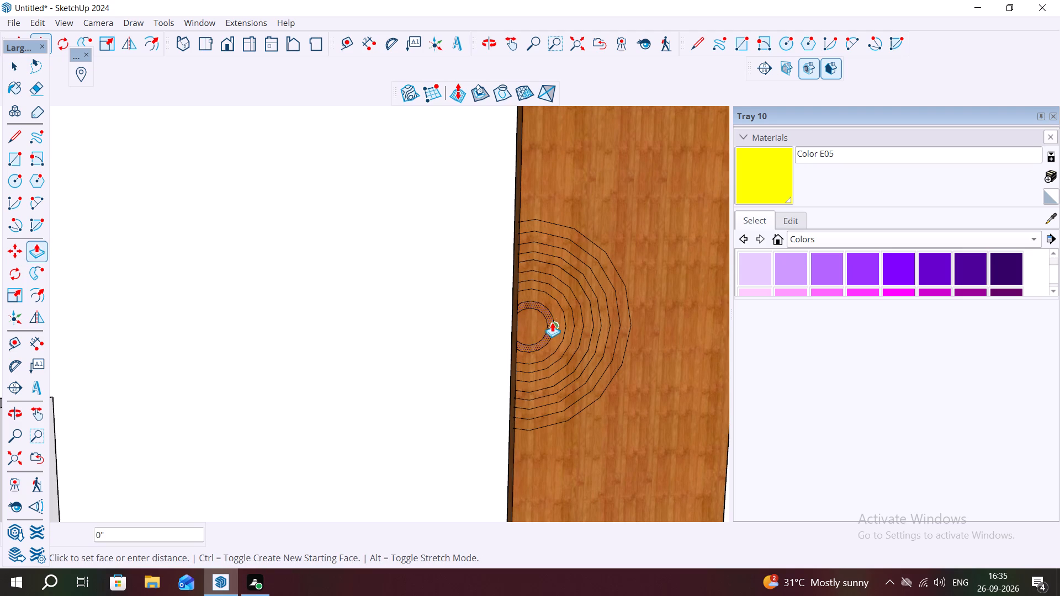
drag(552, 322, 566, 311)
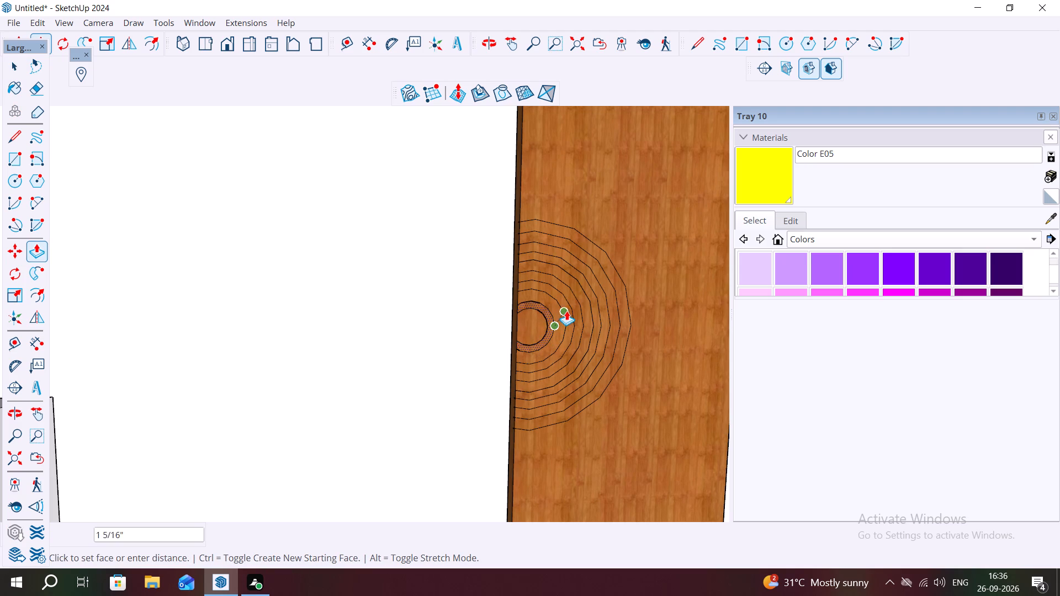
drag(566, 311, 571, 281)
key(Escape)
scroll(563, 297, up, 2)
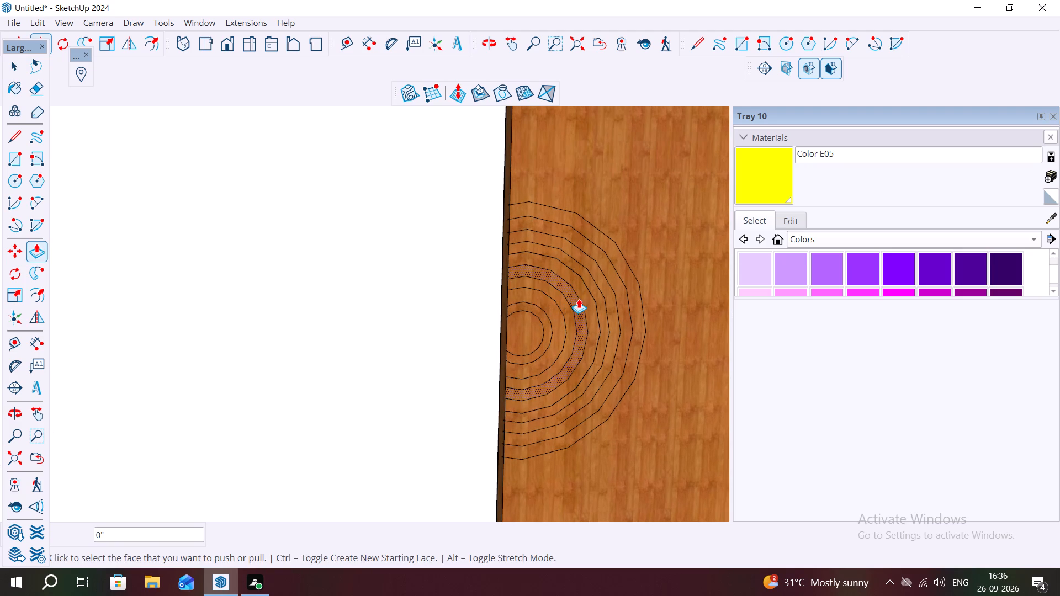
Push/Pull four alternating arc bands of the door's design outward by 2", leaving the outermost band flat.
drag(569, 307, 575, 316)
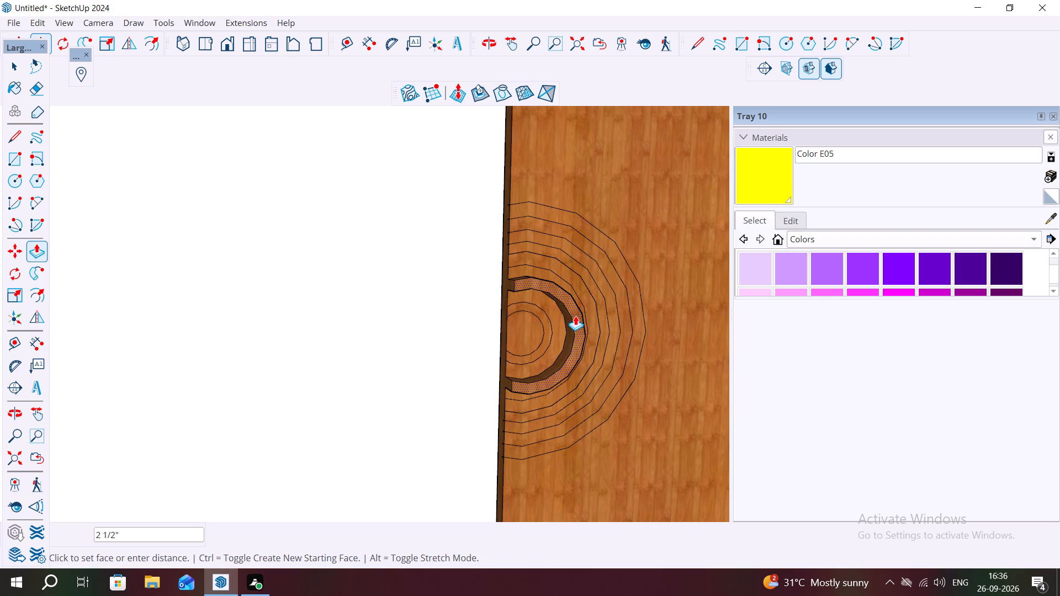
drag(575, 316, 574, 317)
key(2)
key(shift+quotedbl)
key(Return)
double_click(548, 325)
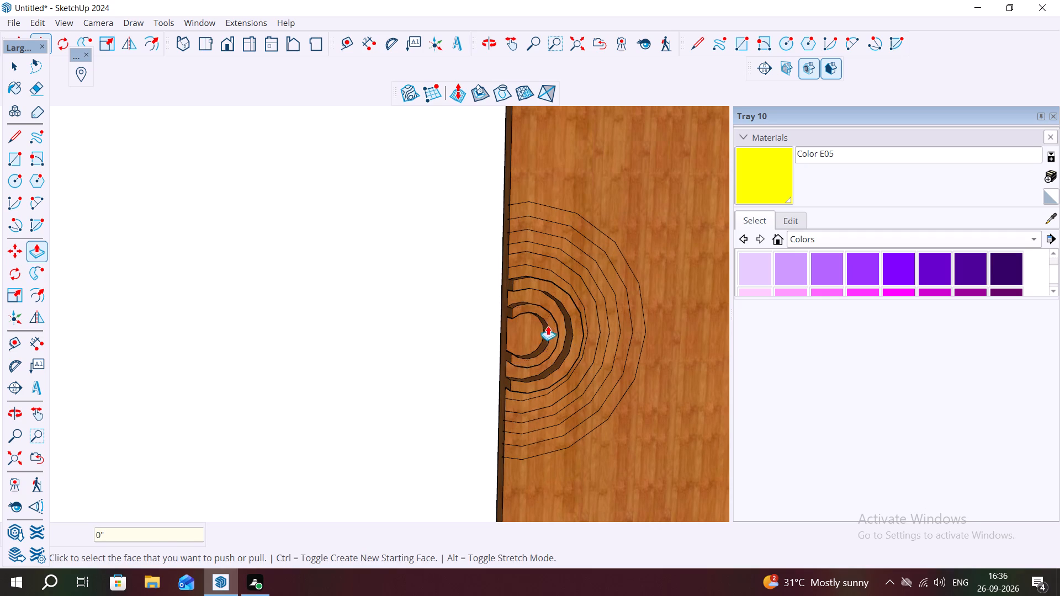
middle_drag(563, 307, 512, 317)
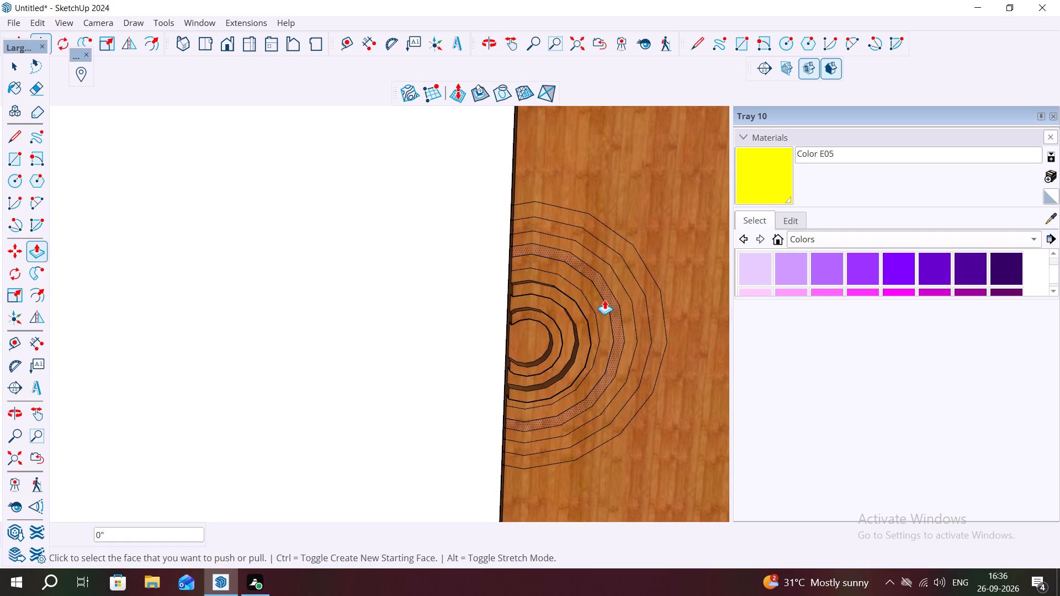
click(600, 302)
double_click(600, 302)
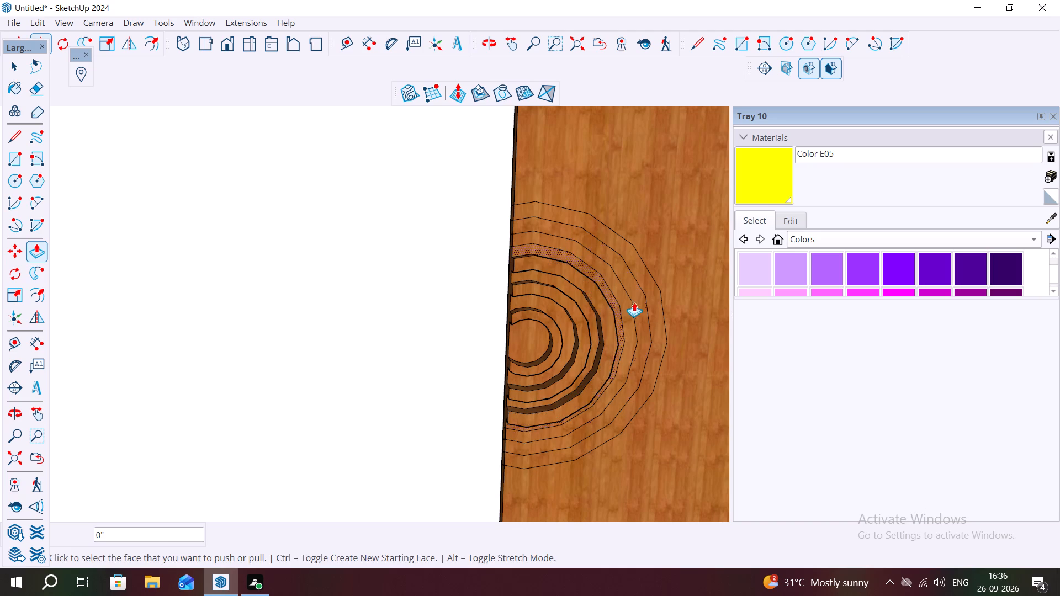
double_click(630, 301)
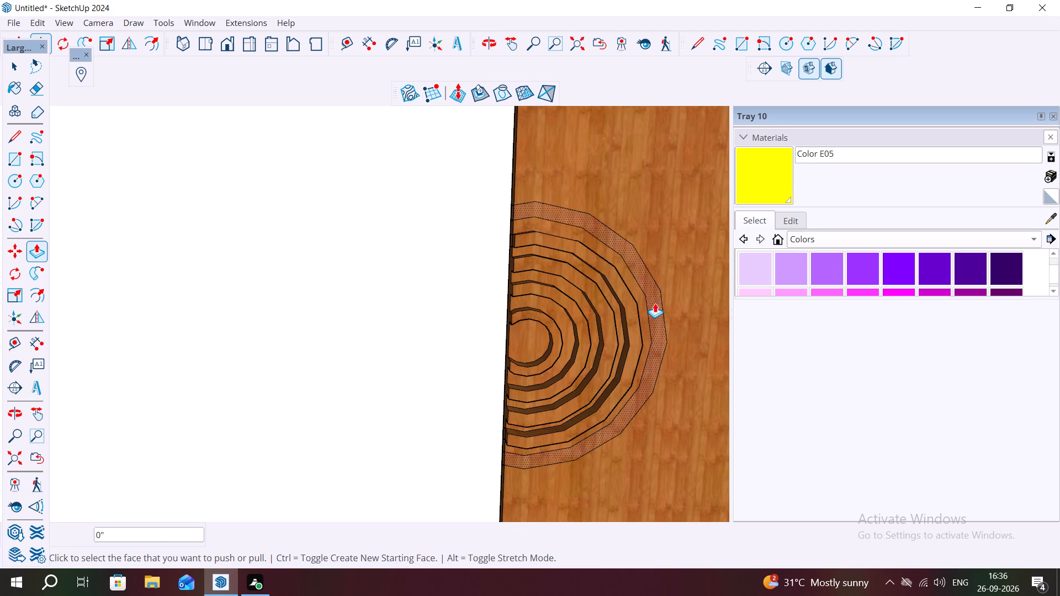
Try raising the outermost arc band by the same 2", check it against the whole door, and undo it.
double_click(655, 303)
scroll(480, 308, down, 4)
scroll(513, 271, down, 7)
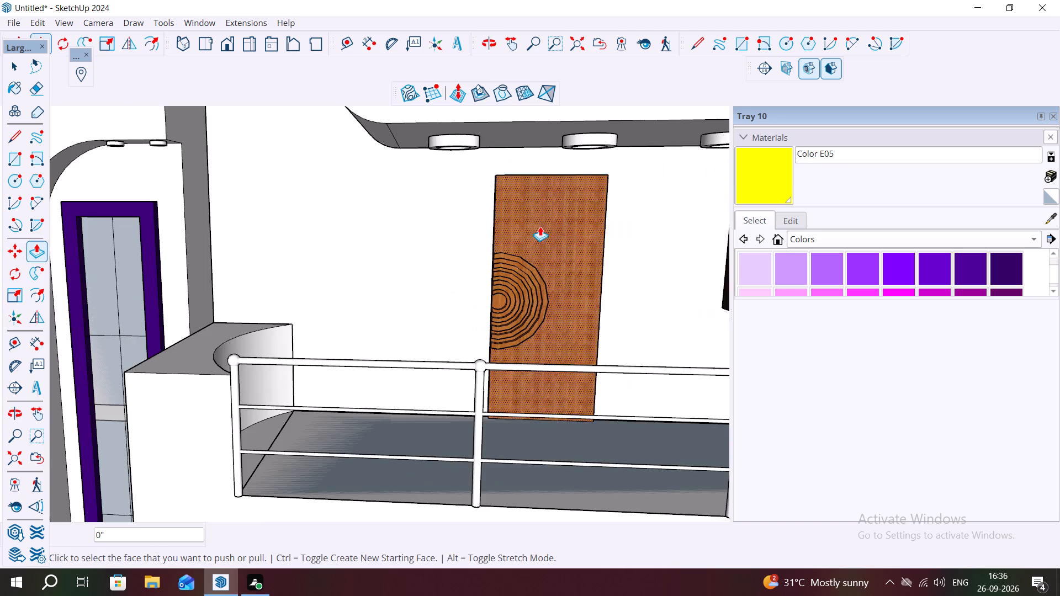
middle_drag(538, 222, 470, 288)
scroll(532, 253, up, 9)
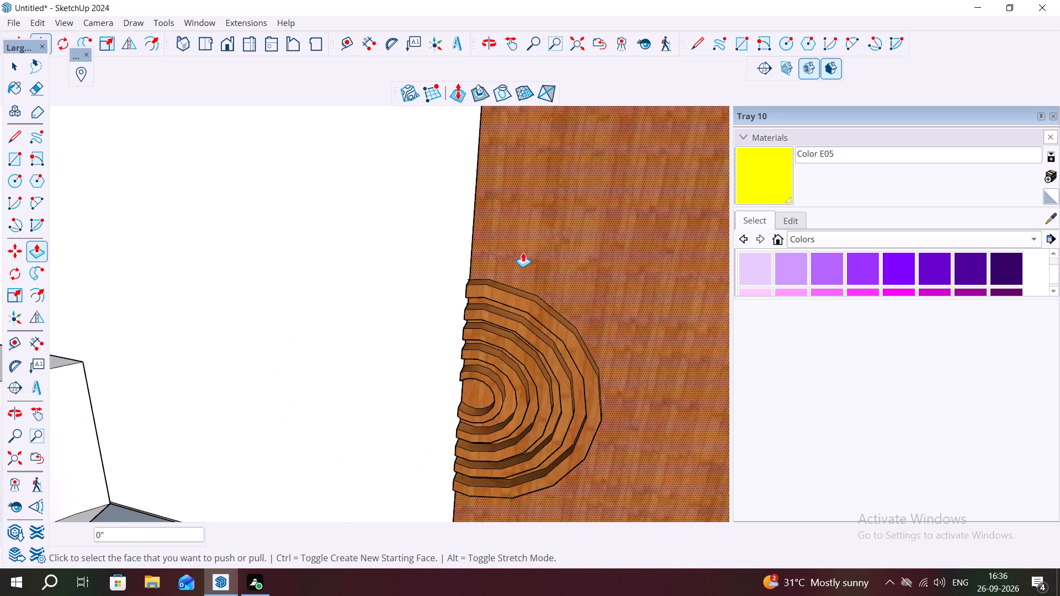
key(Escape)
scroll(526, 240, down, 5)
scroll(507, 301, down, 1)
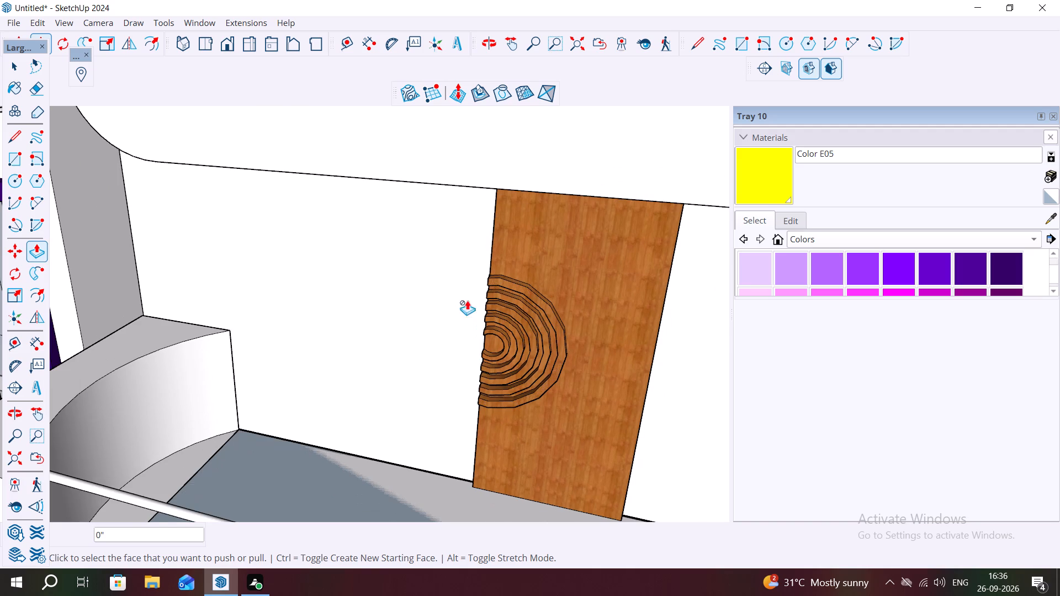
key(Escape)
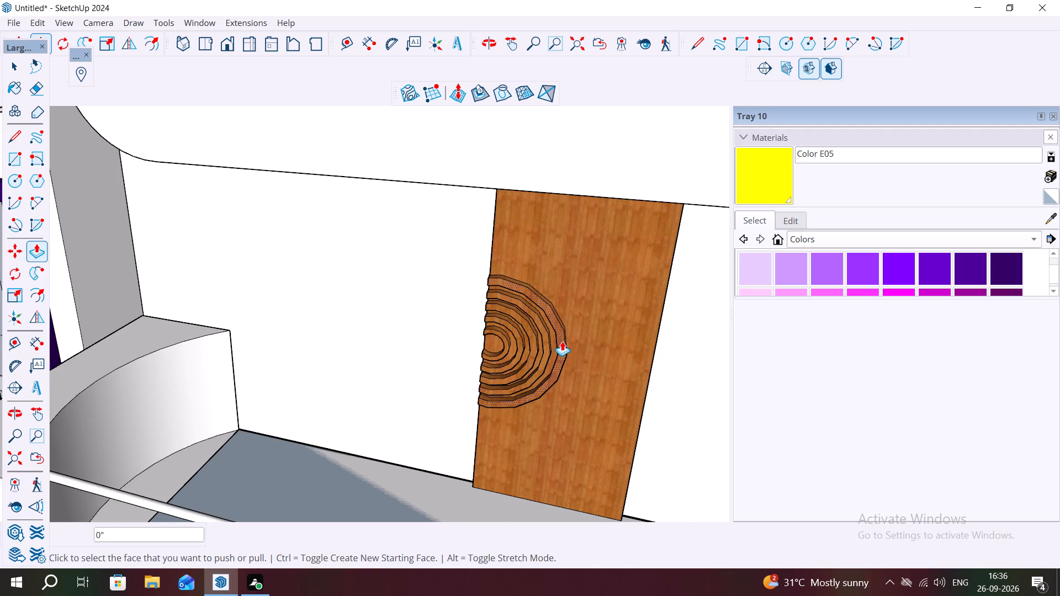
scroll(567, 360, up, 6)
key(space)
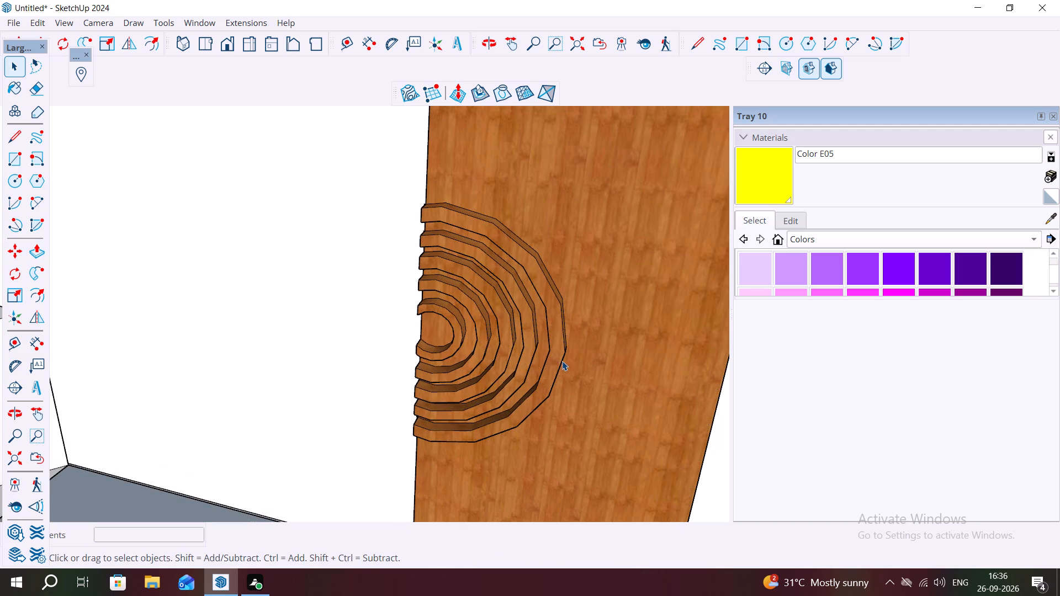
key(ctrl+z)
Offset the outermost arc outward by about 2 7/16" to add a wider concentric band.
scroll(563, 359, up, 1)
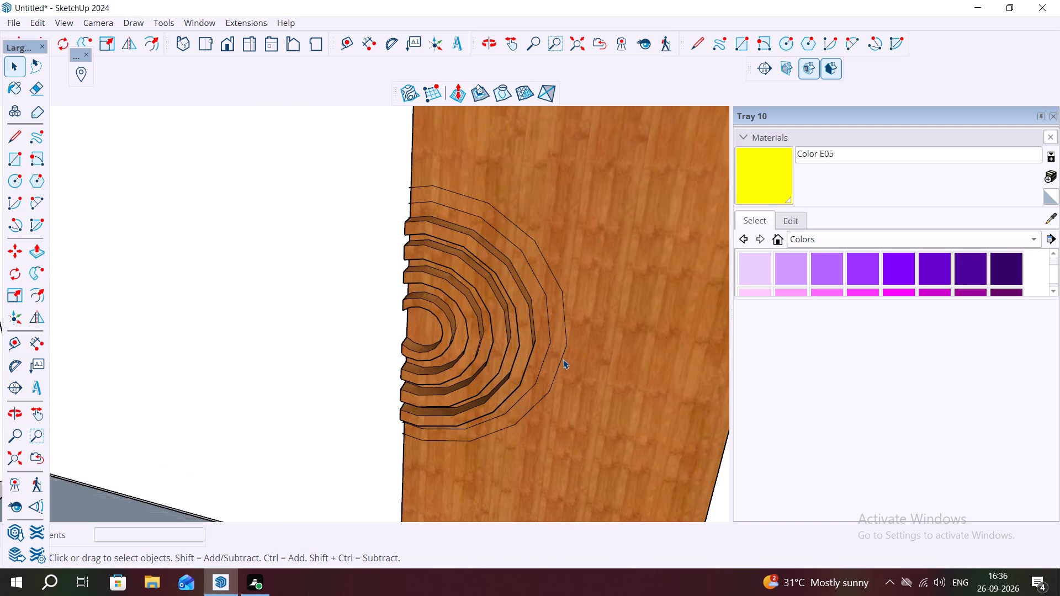
click(563, 359)
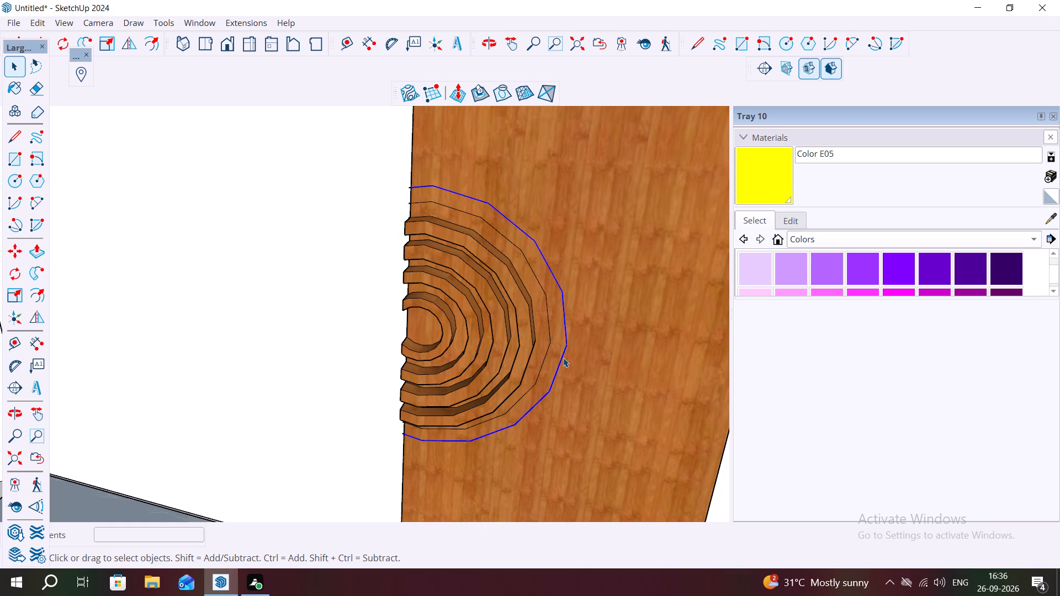
key(f)
drag(564, 352, 585, 364)
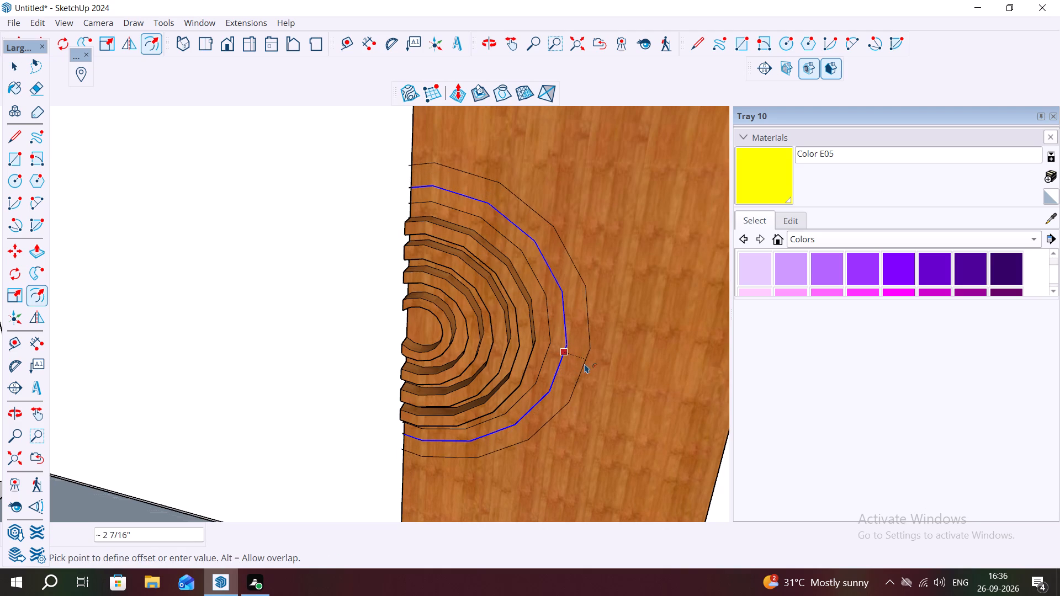
drag(585, 364, 582, 366)
key(space)
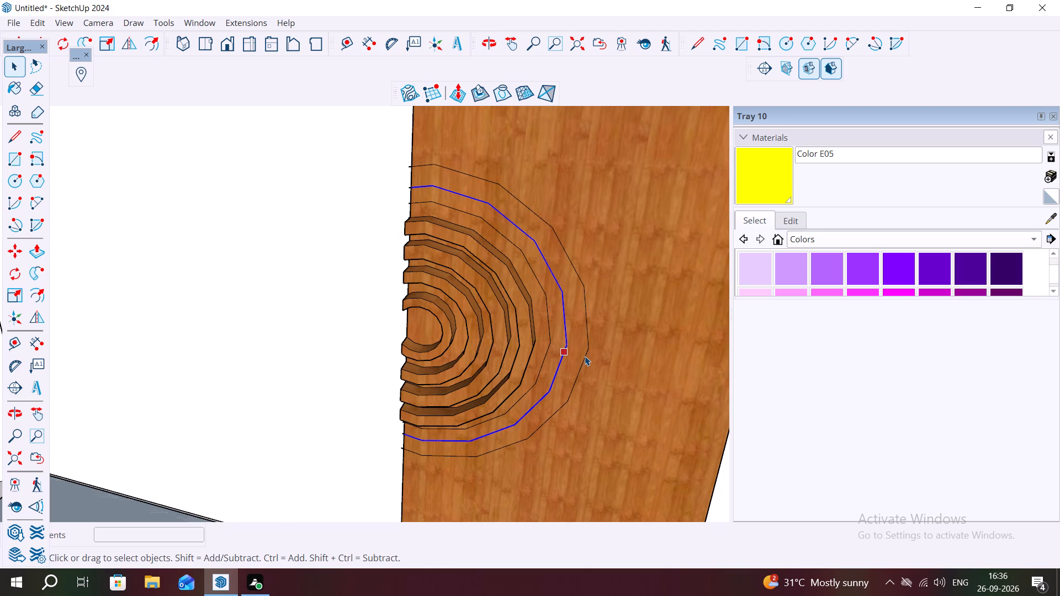
key(space)
click(593, 369)
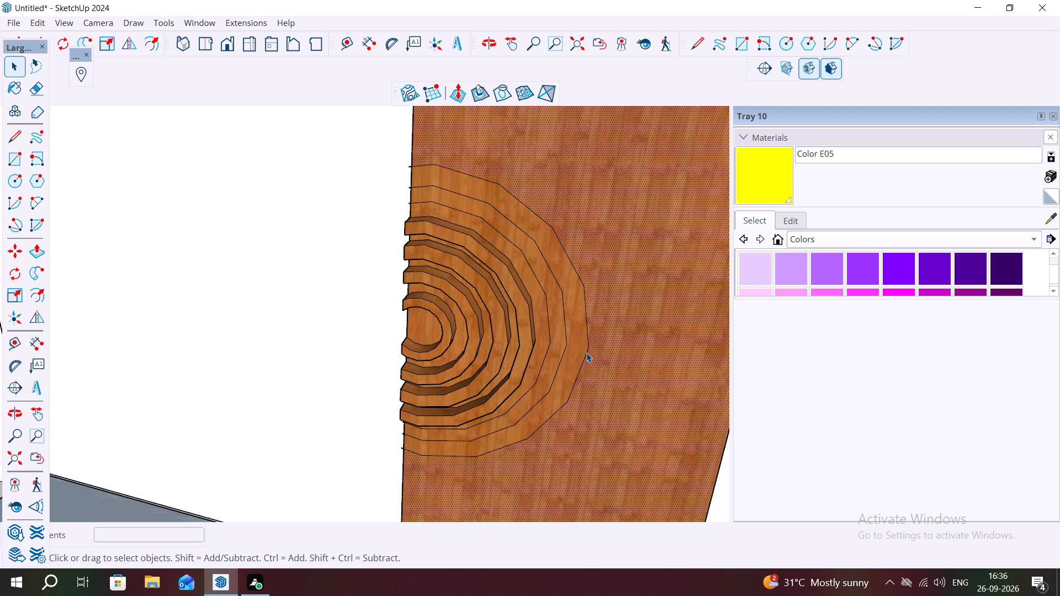
Offset the new outermost arc outward by about 2 1/4" to add another concentric arc.
click(586, 353)
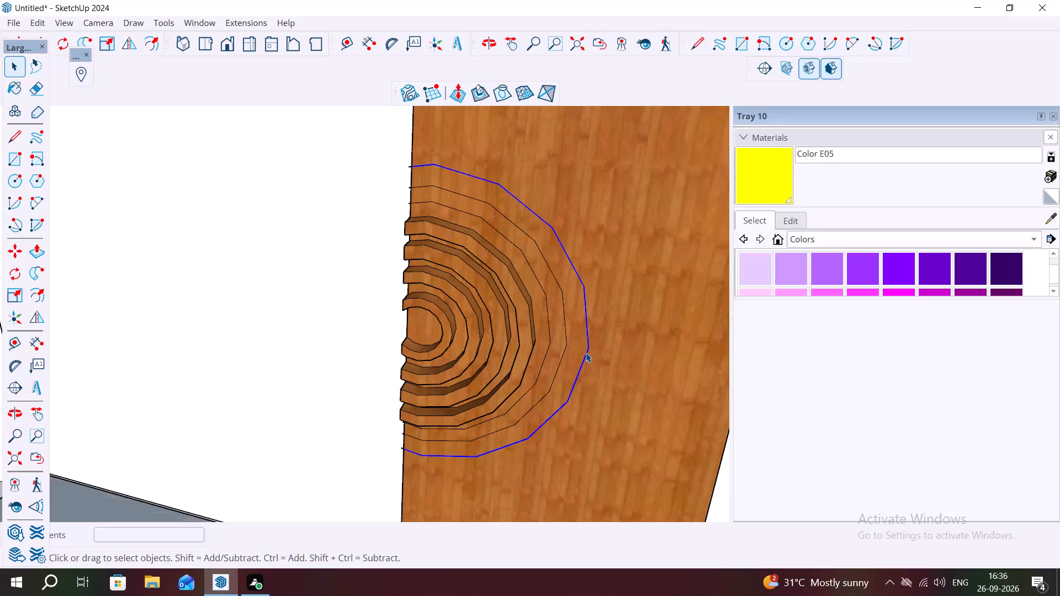
key(f)
drag(586, 353, 607, 363)
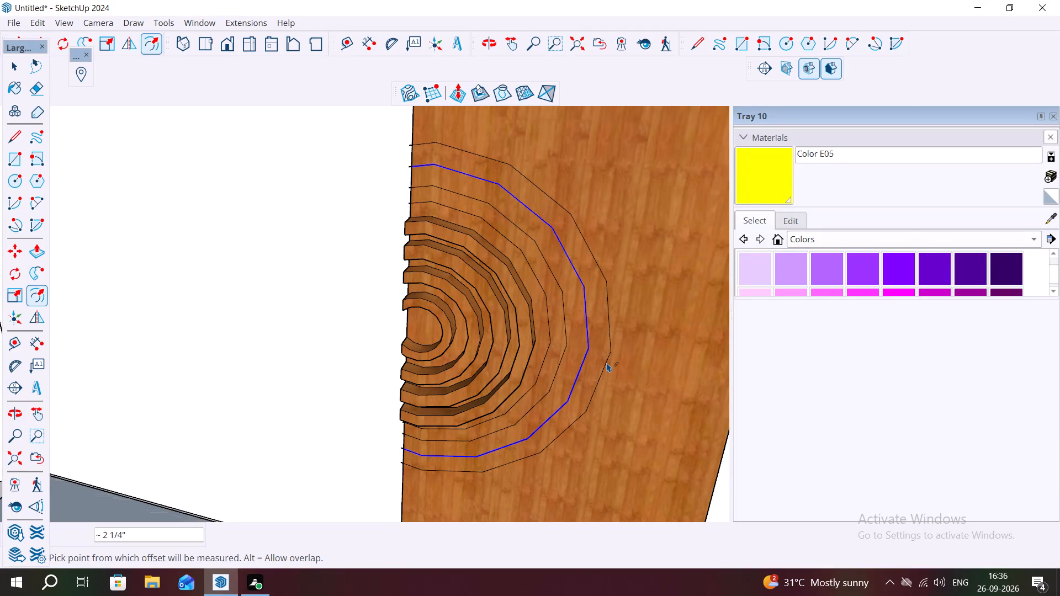
key(f)
click(607, 363)
text(F)
key(space)
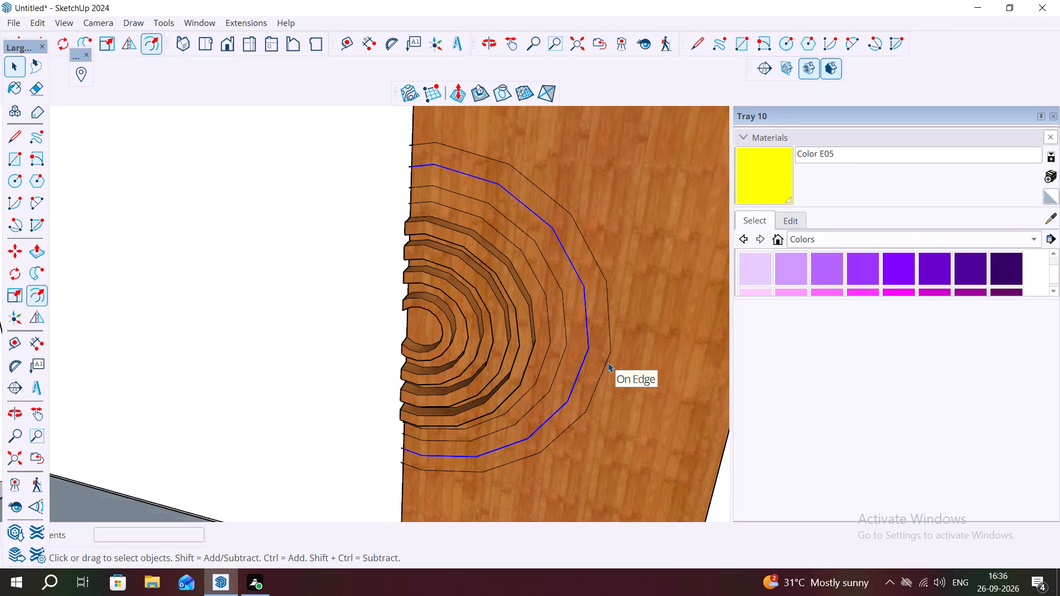
key(Escape)
click(367, 360)
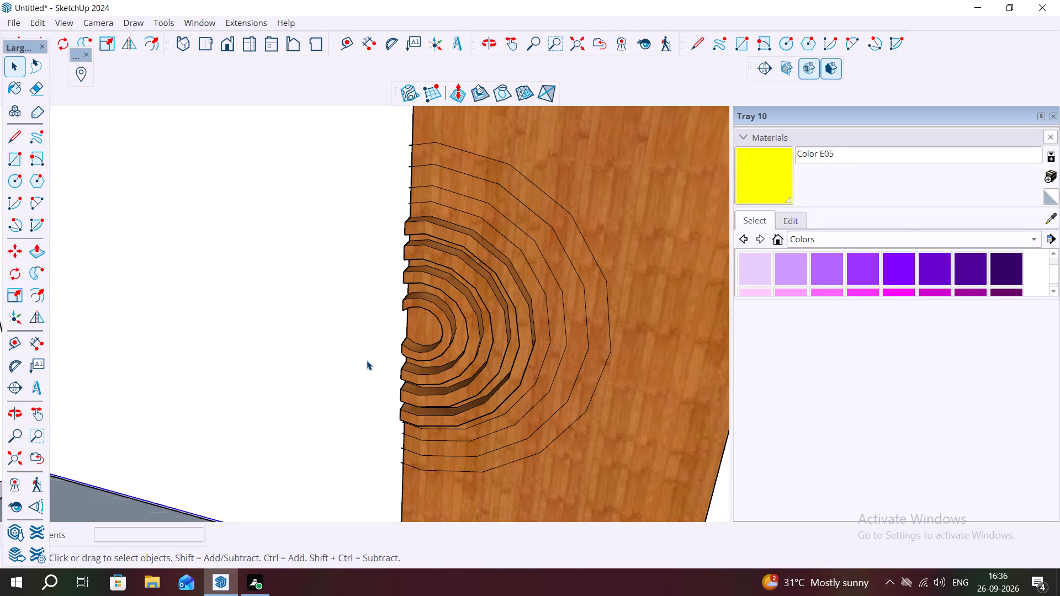
Offset the outermost arc outward by about 2 3/16" to add one more concentric arc.
middle_drag(508, 370, 563, 225)
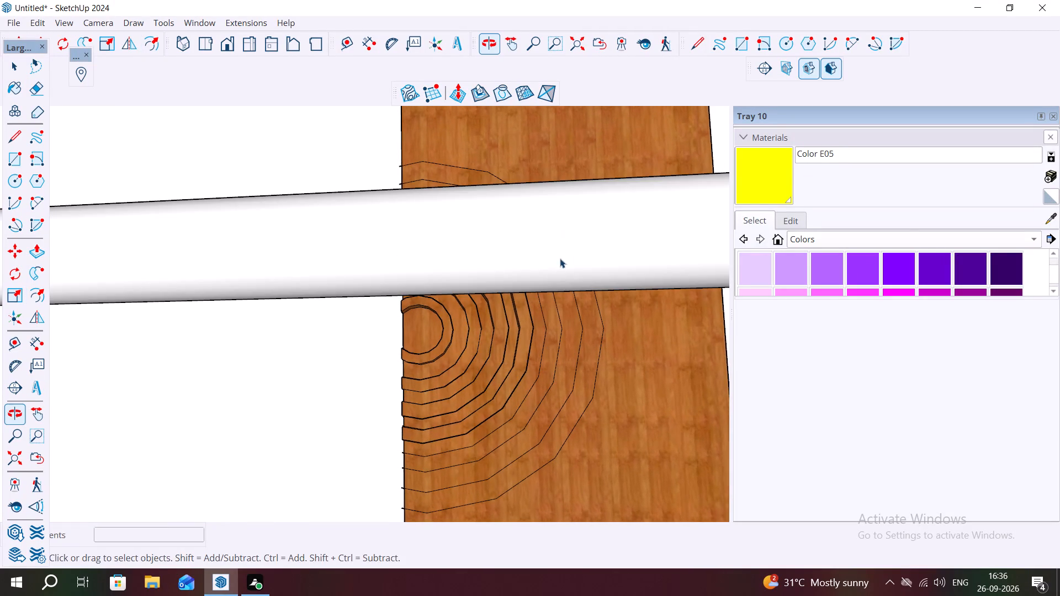
middle_drag(552, 297, 498, 441)
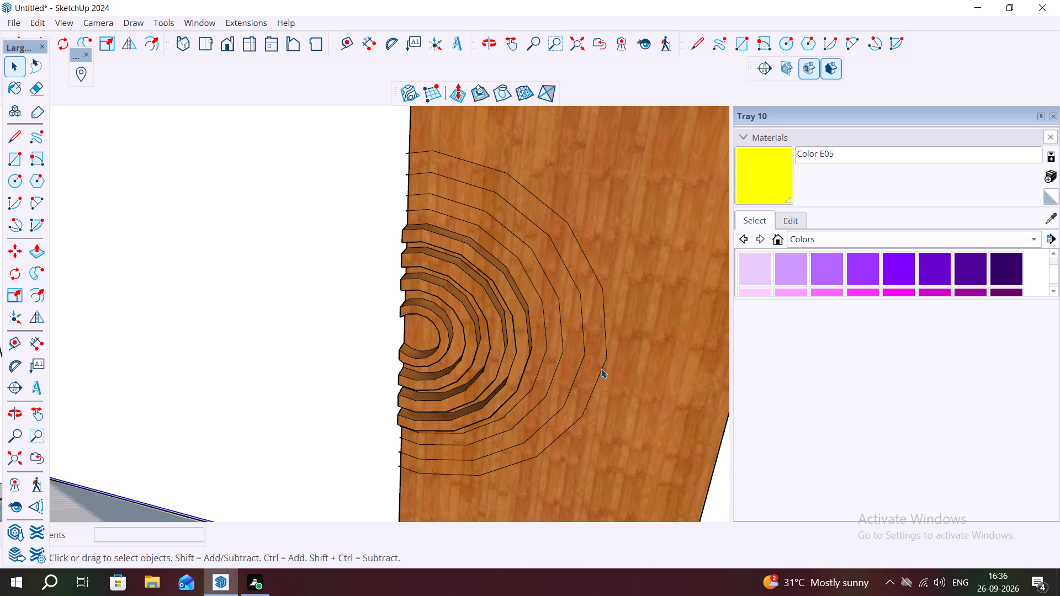
click(601, 369)
key(r)
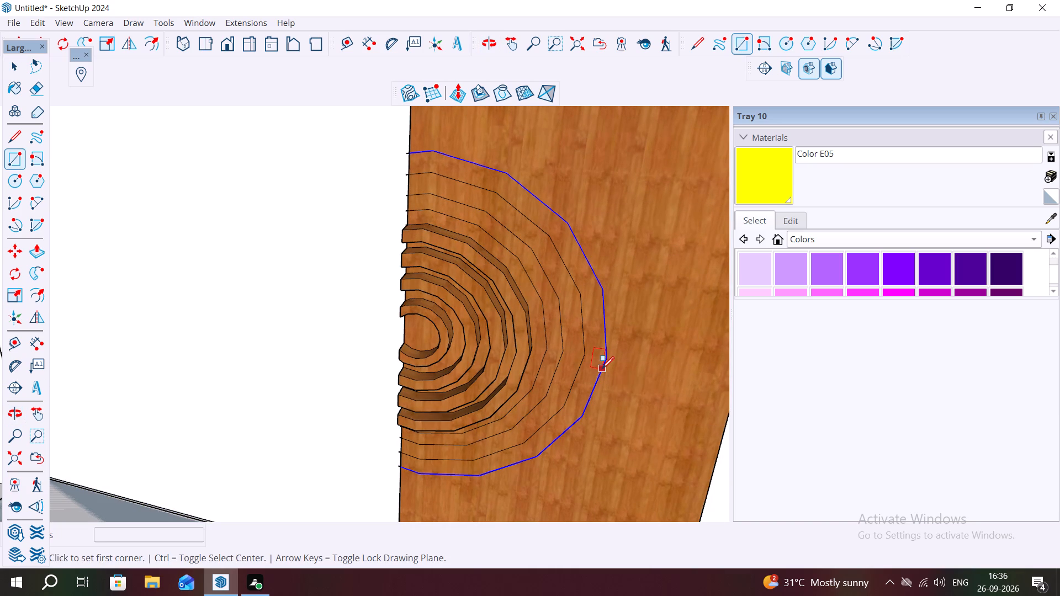
key(f)
drag(602, 369, 608, 371)
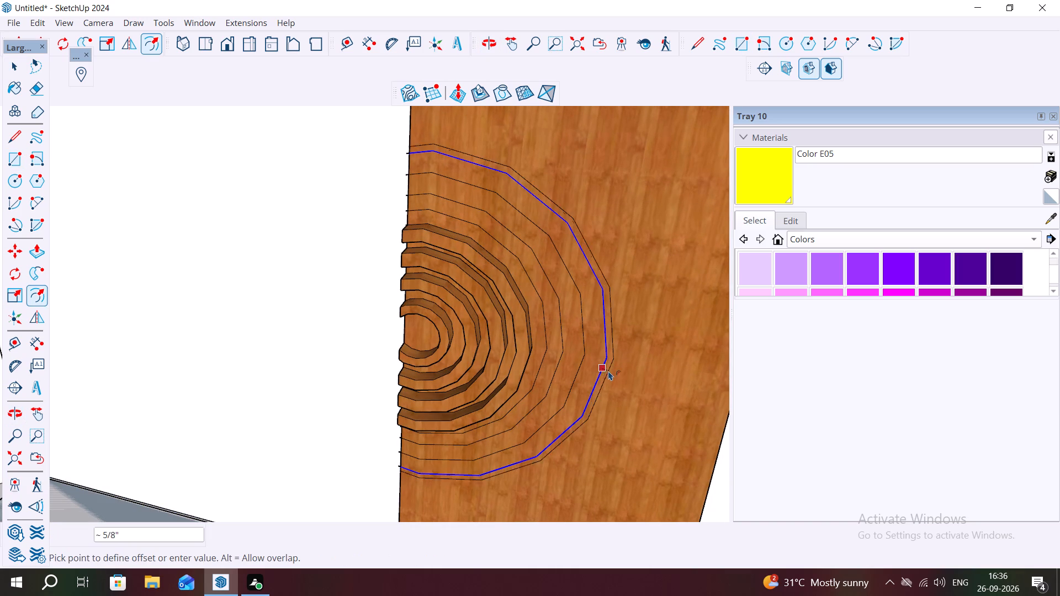
drag(608, 371, 622, 375)
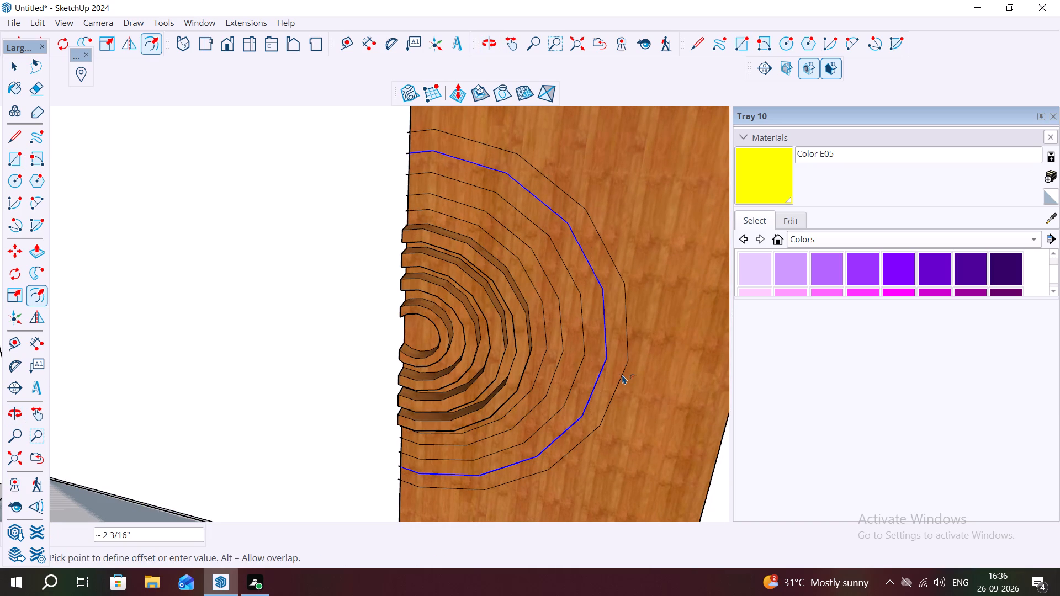
key(space)
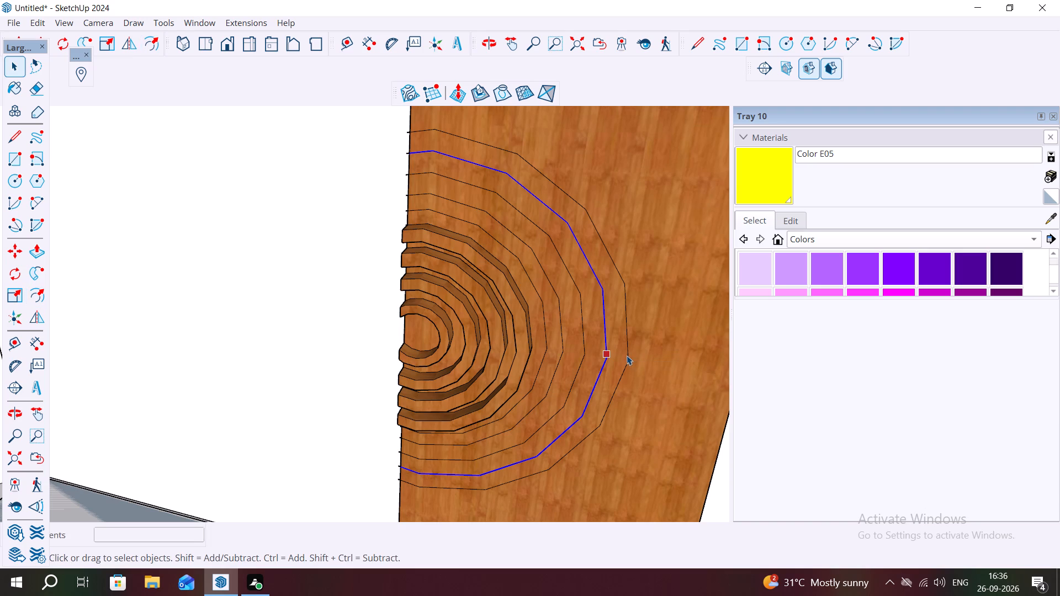
Offset the outermost arc outward by about 2 5/16" to add another concentric arc.
click(628, 357)
key(f)
drag(628, 357, 637, 361)
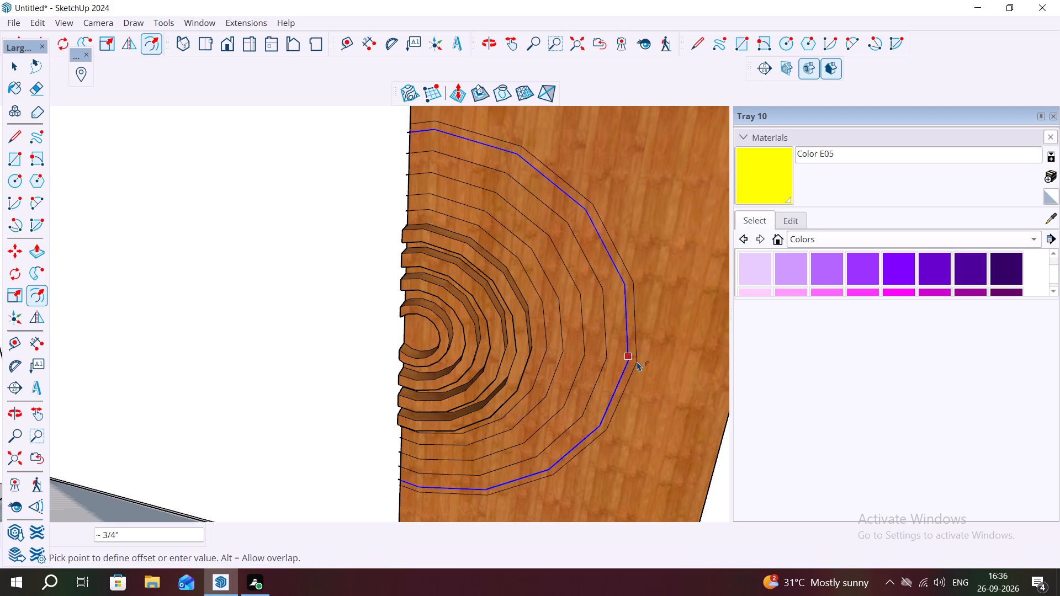
drag(637, 361, 651, 370)
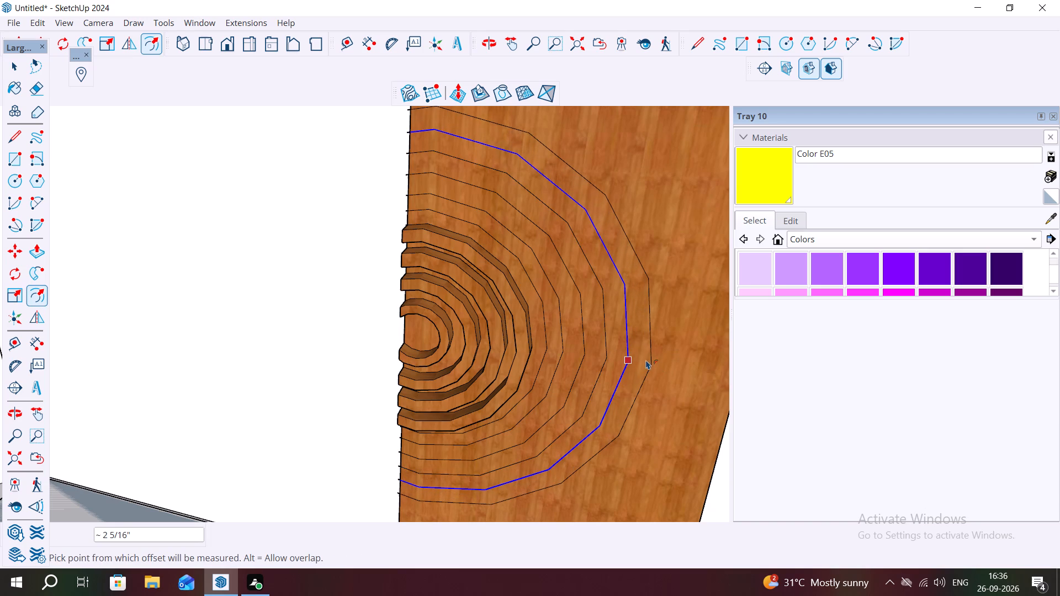
key(Escape)
Offset the new outermost arc outward by about 2" to add a further concentric arc.
drag(648, 366, 664, 376)
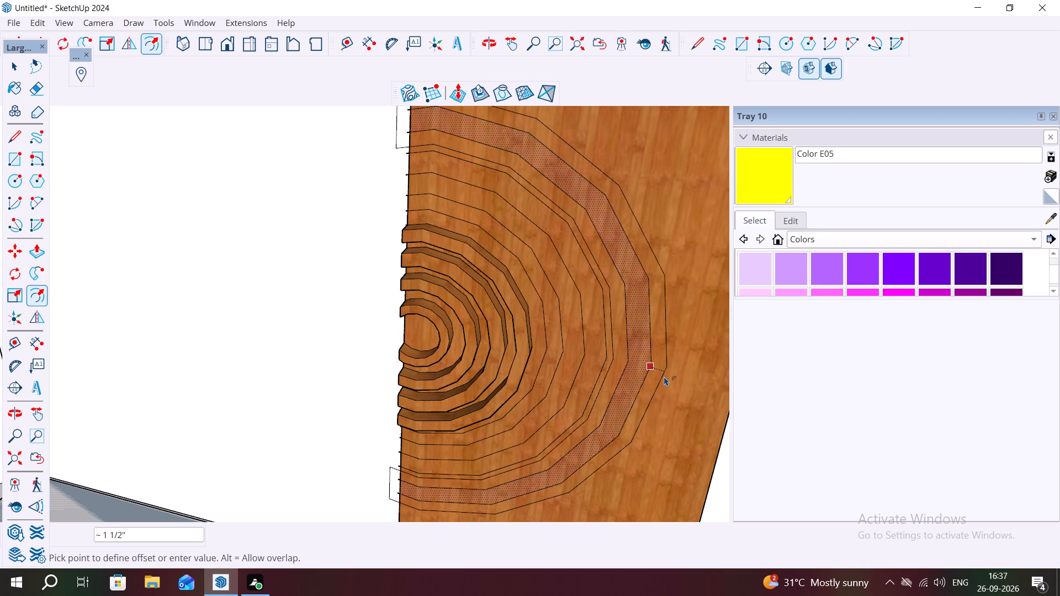
drag(664, 376, 662, 379)
key(Escape)
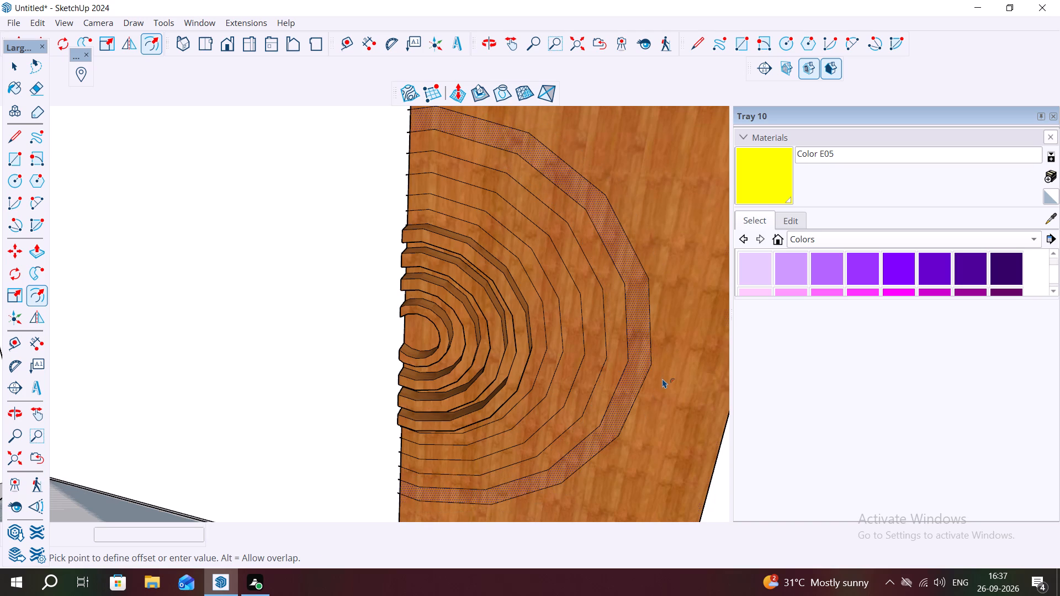
drag(662, 379, 662, 378)
drag(654, 365, 670, 371)
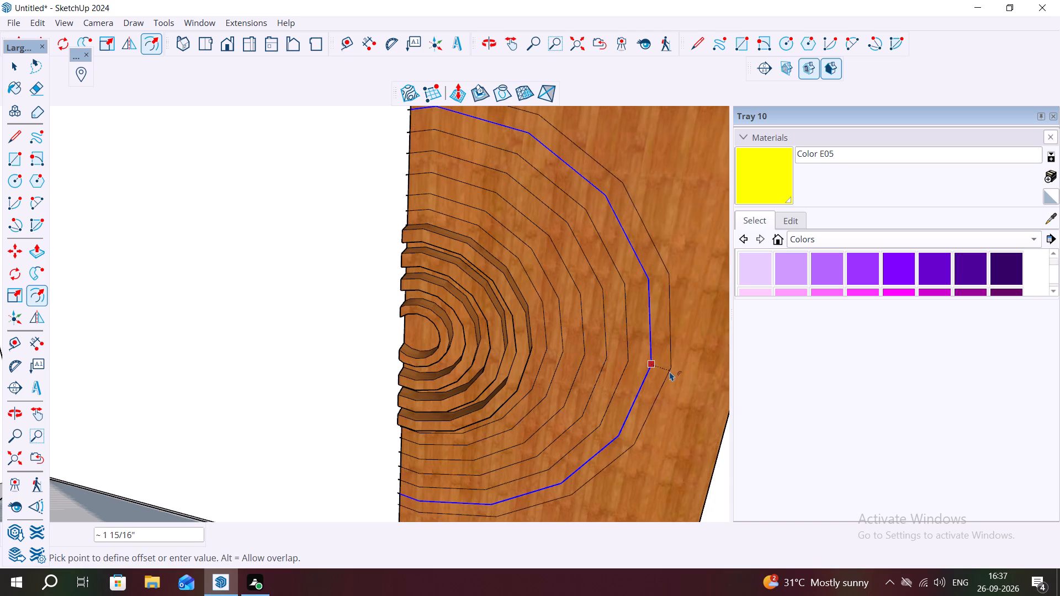
drag(670, 371, 675, 375)
Offset the outermost arc outward by about 1 13/16" to add the next concentric arc.
scroll(665, 374, down, 3)
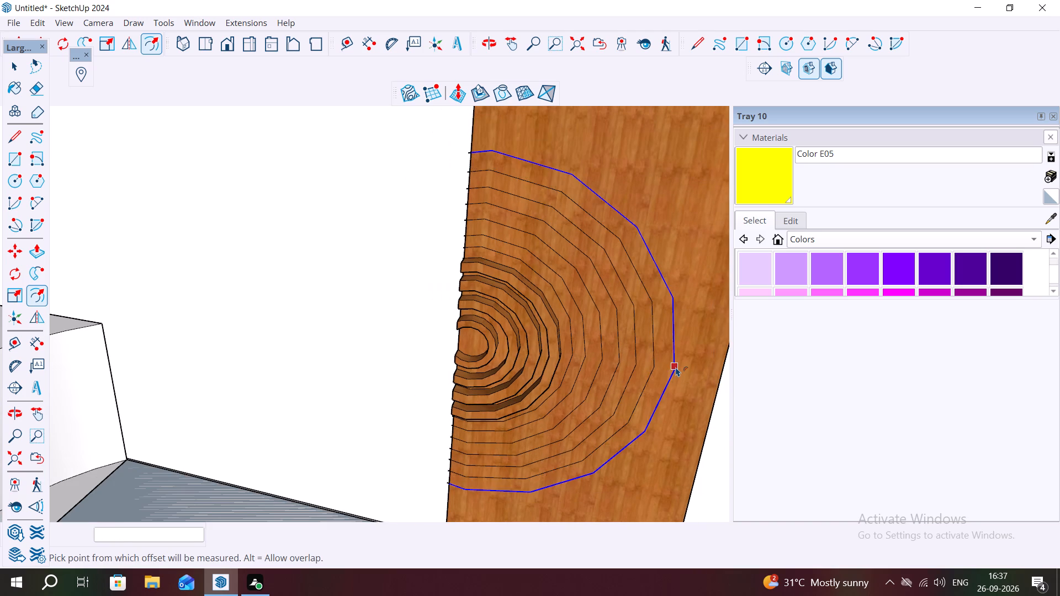
drag(676, 367, 690, 372)
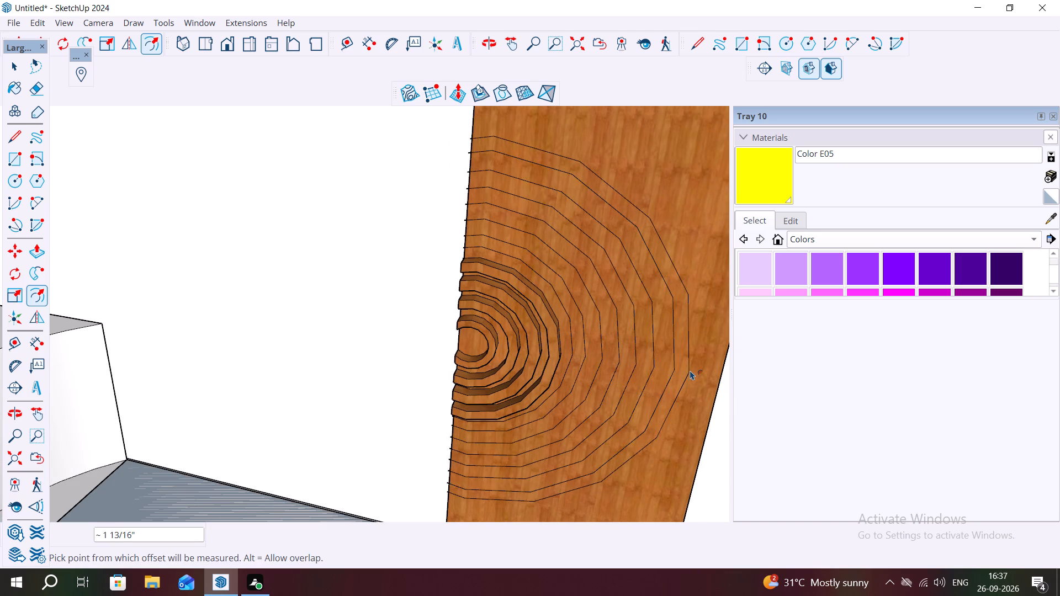
click(690, 370)
click(690, 370)
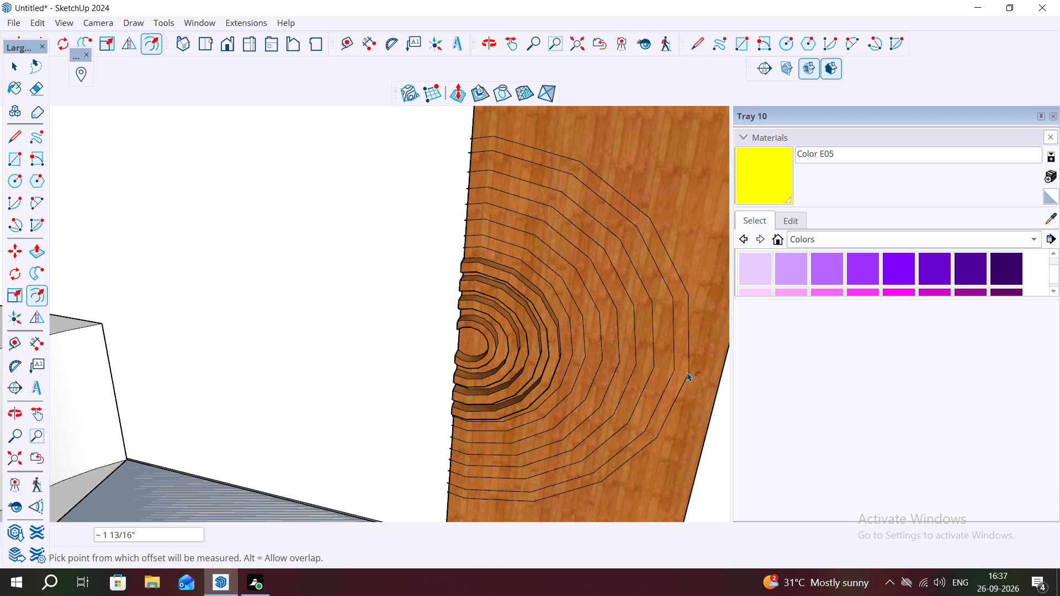
key(Escape)
Offset the outermost arc outward by about 2 3/16", close to the door's far edge.
key(space)
click(687, 374)
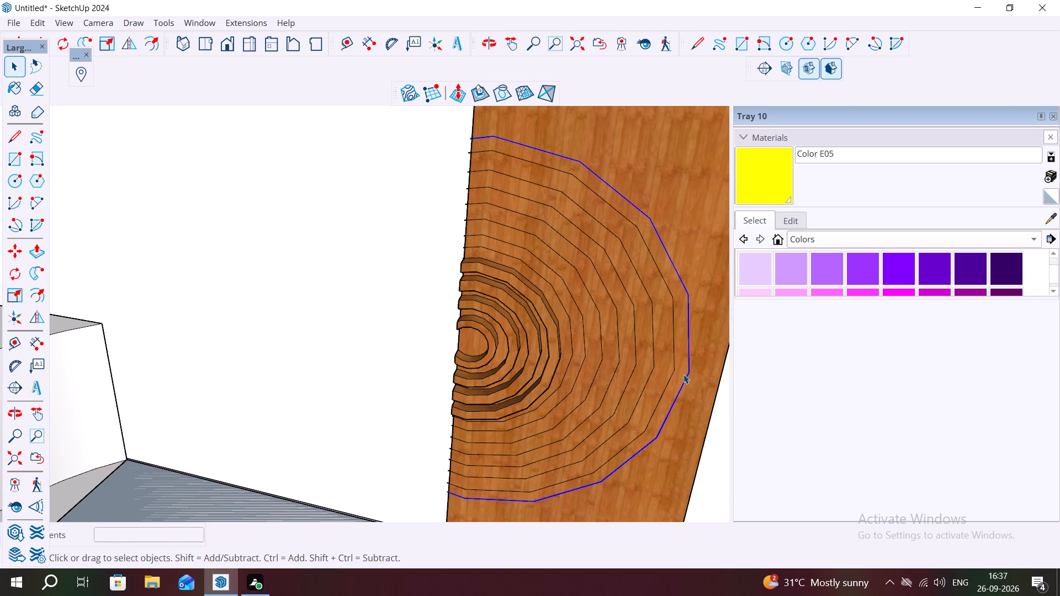
key(f)
drag(689, 374, 695, 375)
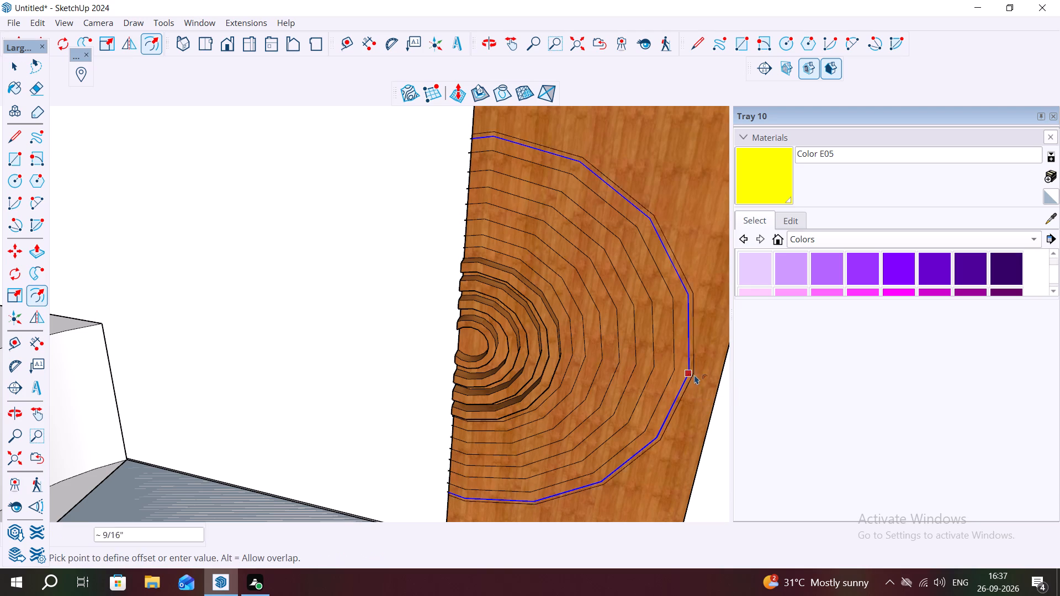
drag(695, 375, 706, 379)
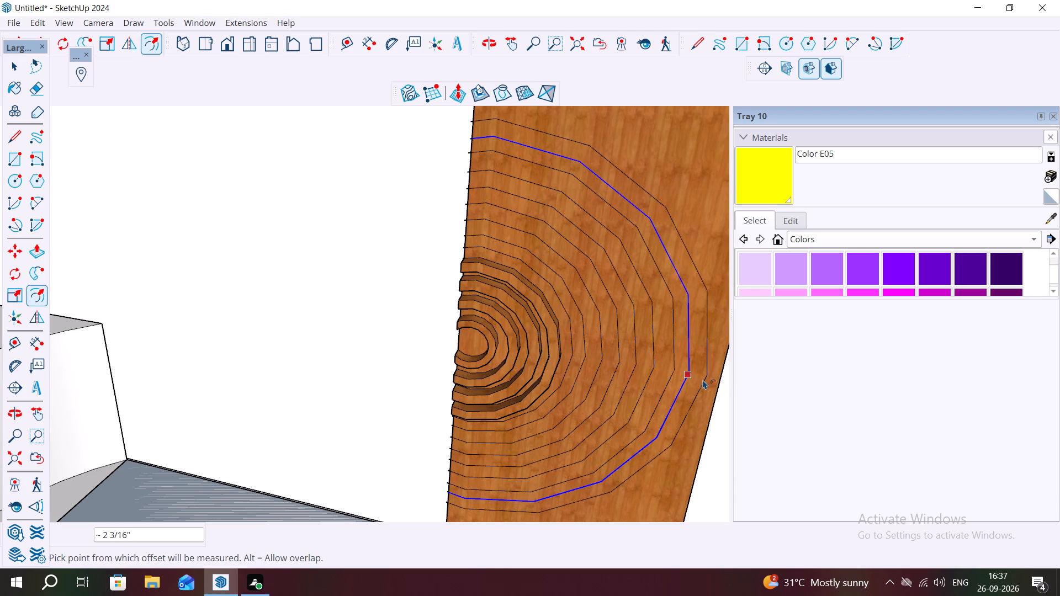
key(space)
key(Escape)
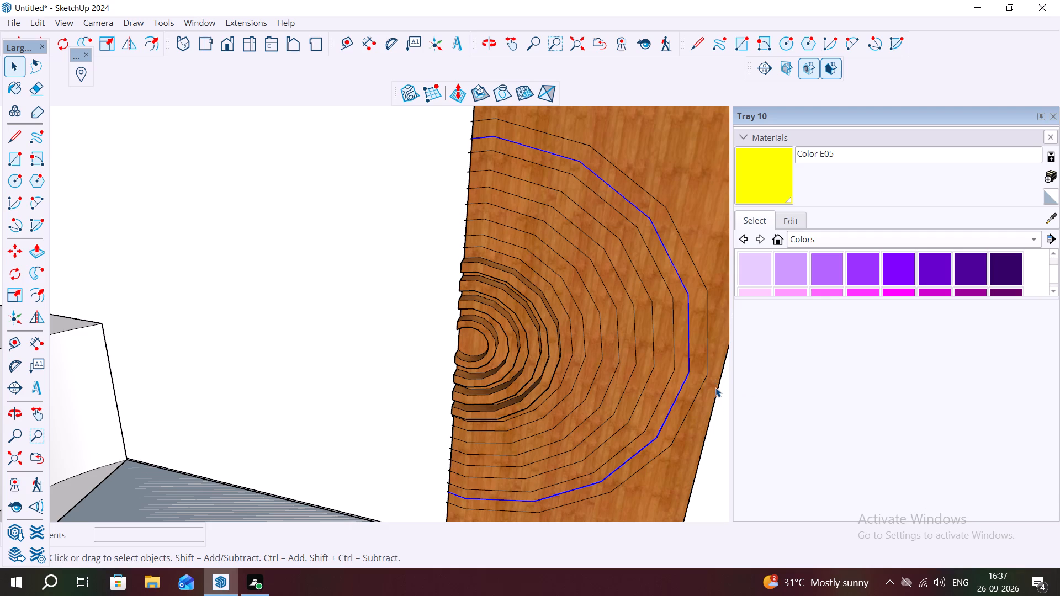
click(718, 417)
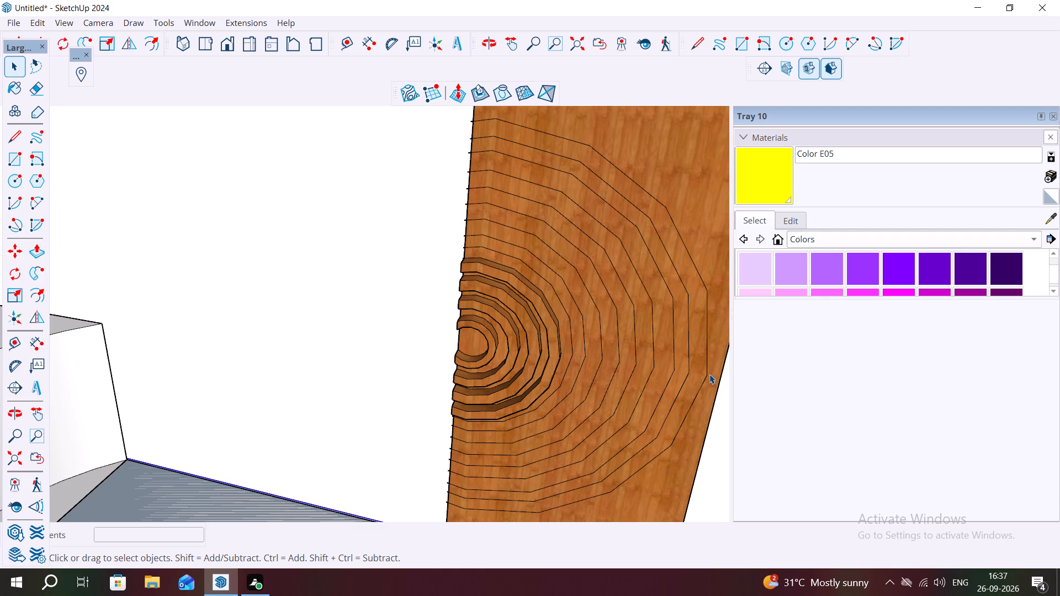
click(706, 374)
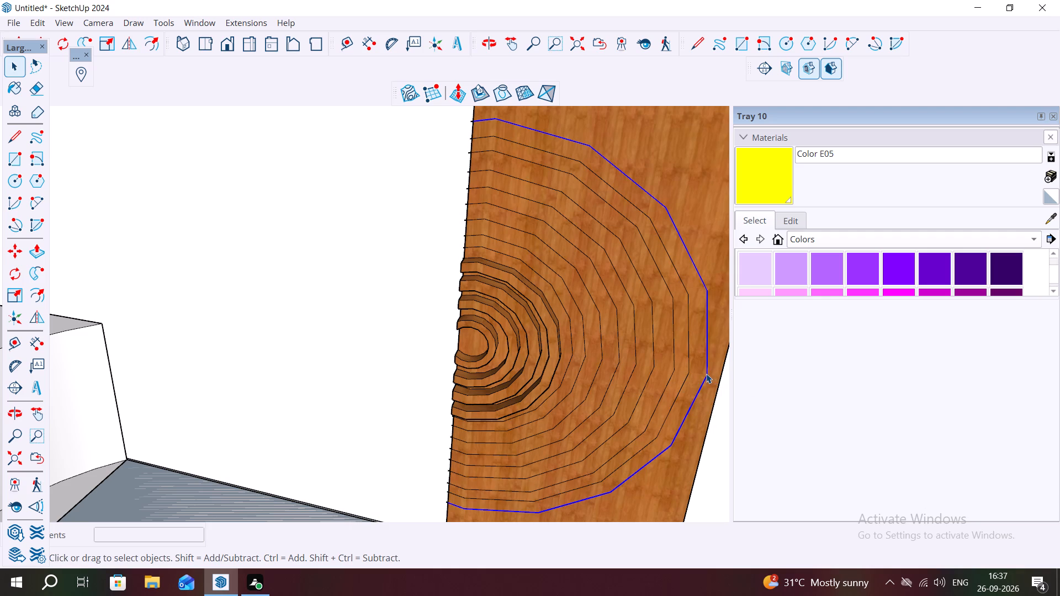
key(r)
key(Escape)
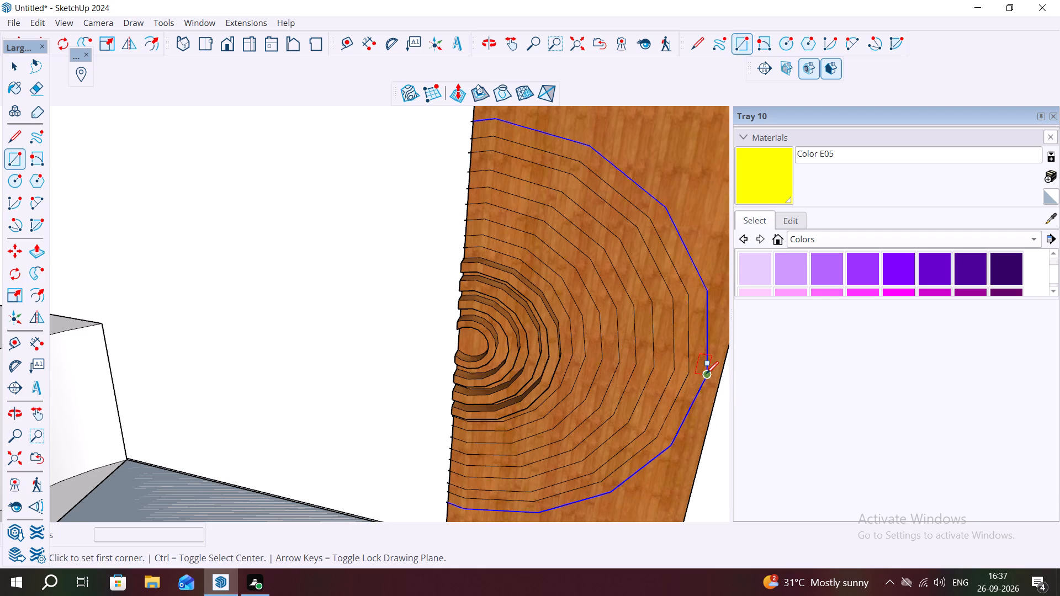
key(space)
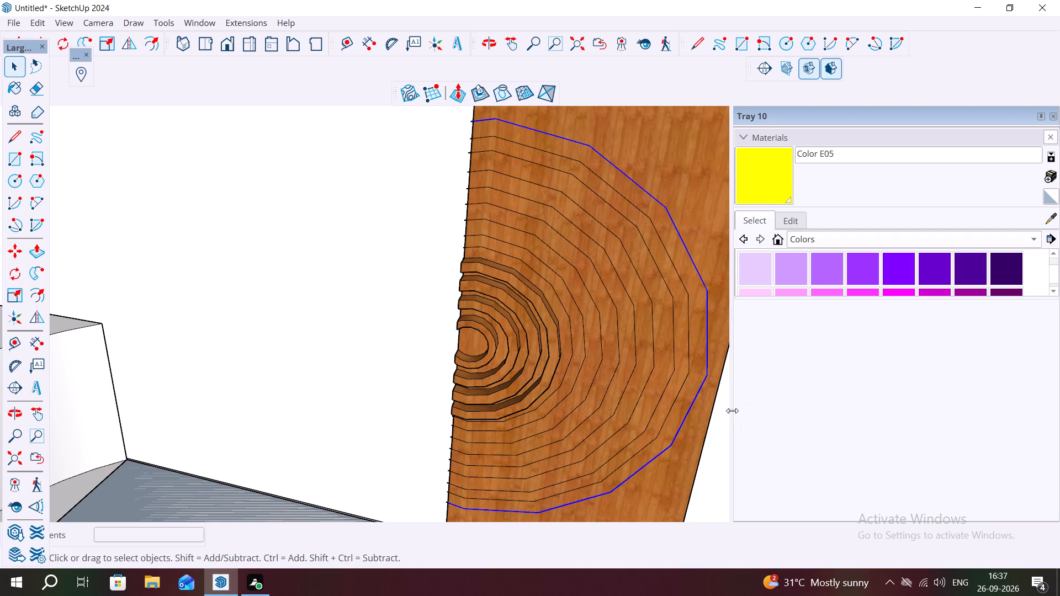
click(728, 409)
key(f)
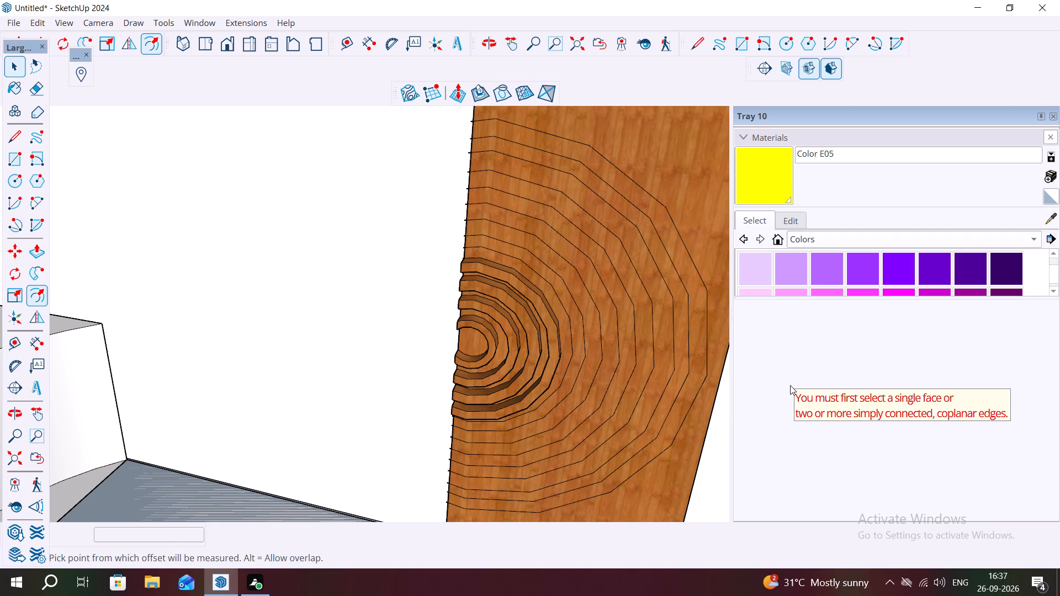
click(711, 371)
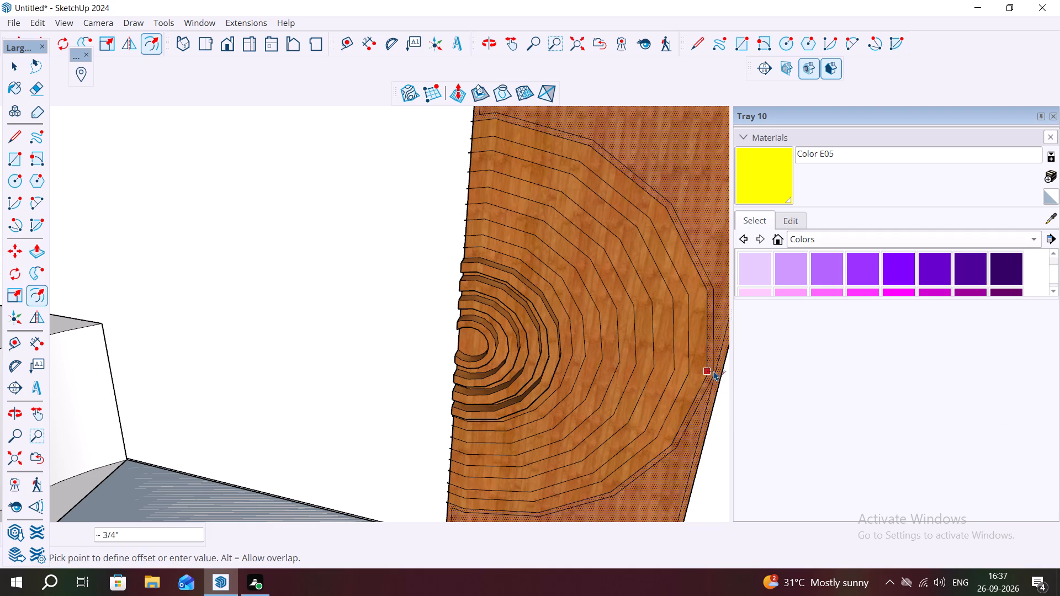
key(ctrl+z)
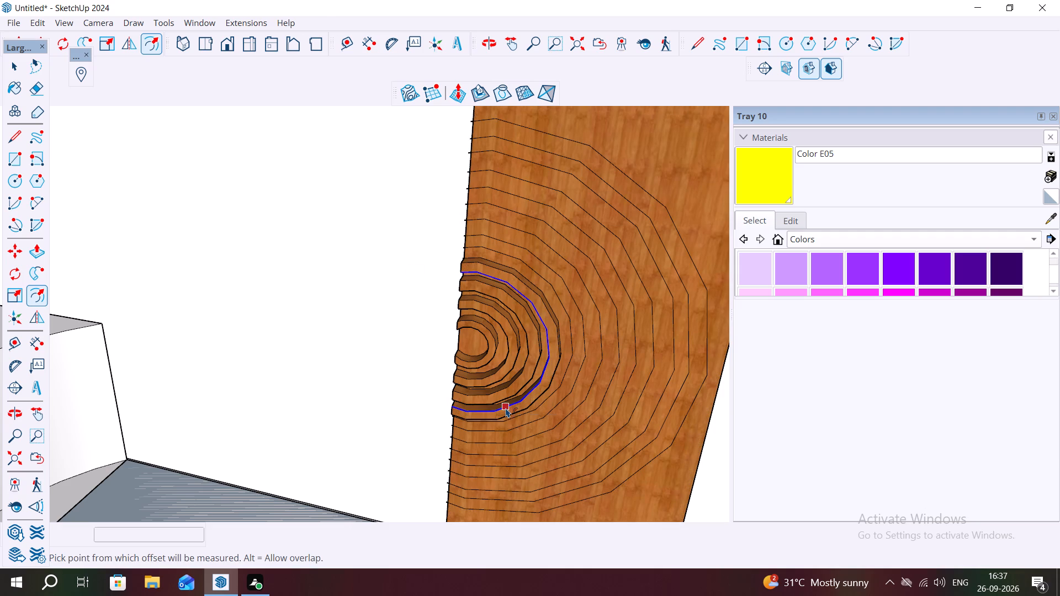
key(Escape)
Raise four more alternate arc bands outside the raised ones by the same distance with Push/Pull.
click(552, 278)
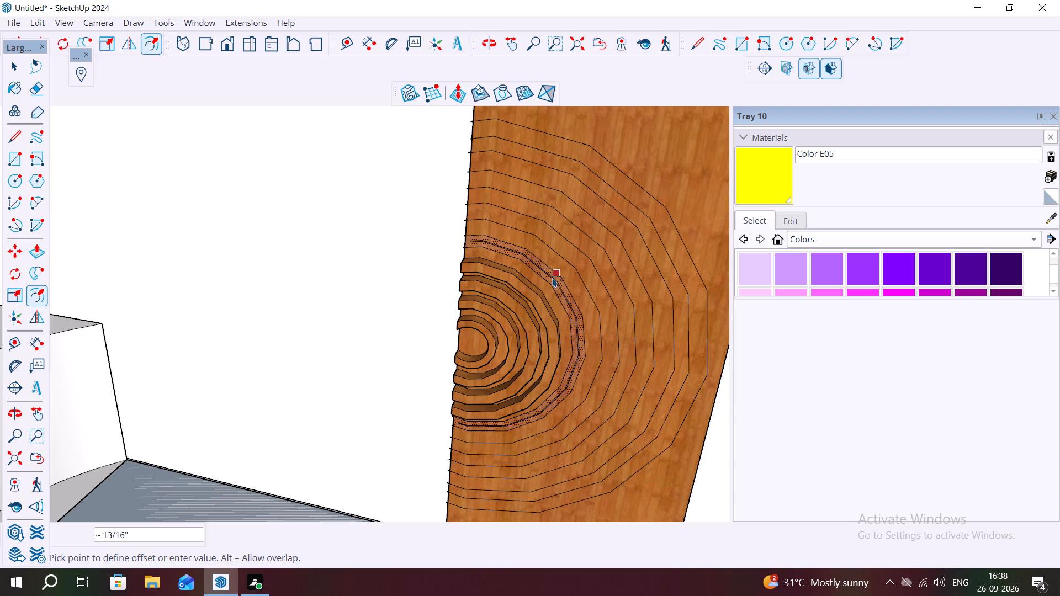
key(p)
double_click(557, 278)
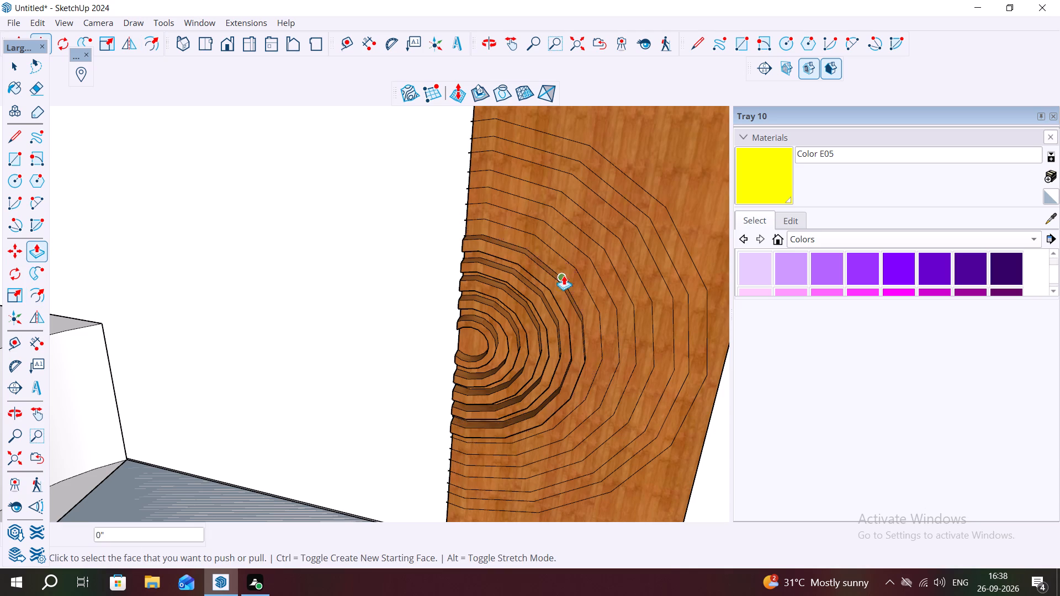
double_click(584, 267)
double_click(628, 263)
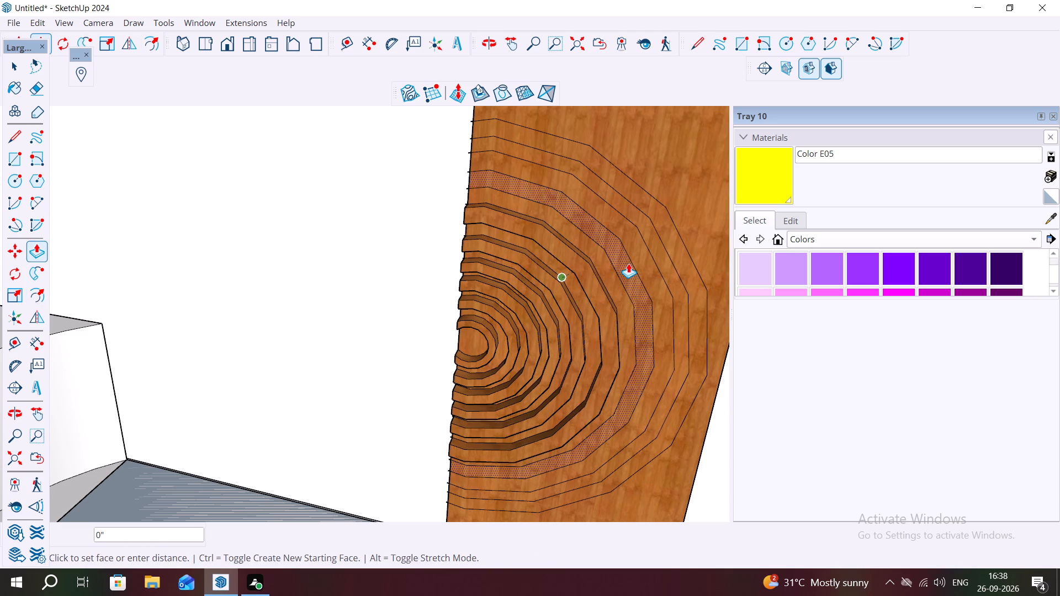
double_click(661, 256)
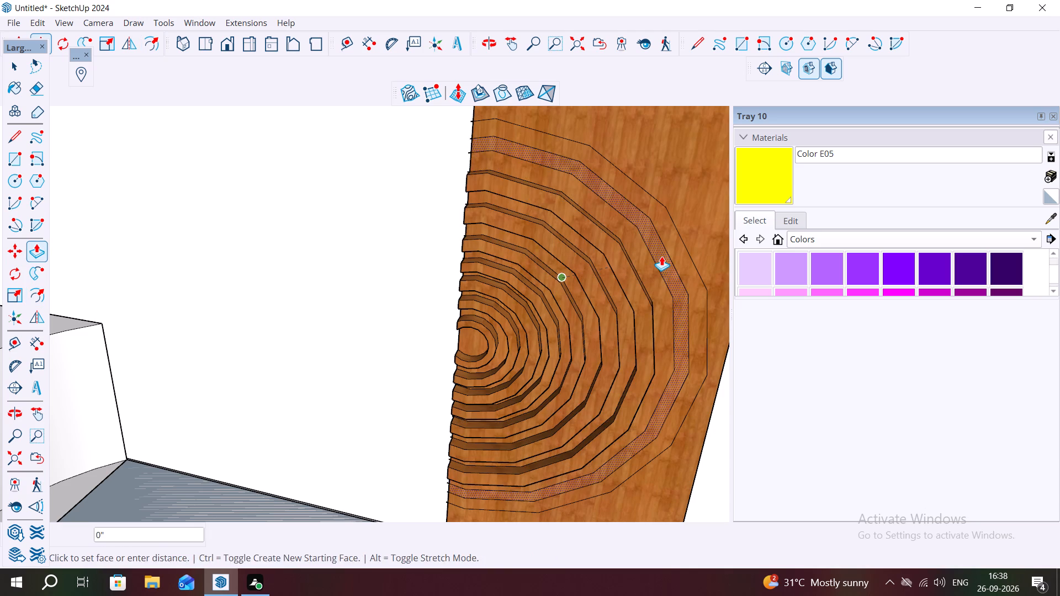
Draw a circle of about 13/16" radius on the central disc of the arc design, beside the door's edge.
scroll(482, 243, down, 5)
middle_drag(499, 315, 609, 182)
middle_drag(558, 291, 534, 384)
scroll(483, 430, up, 11)
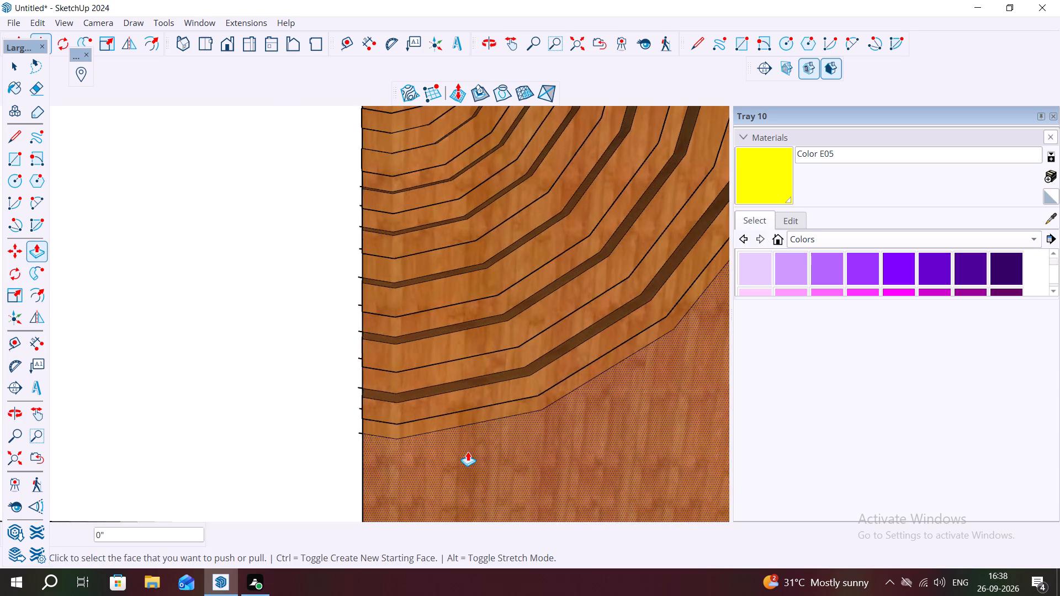
scroll(468, 451, down, 7)
scroll(418, 239, up, 7)
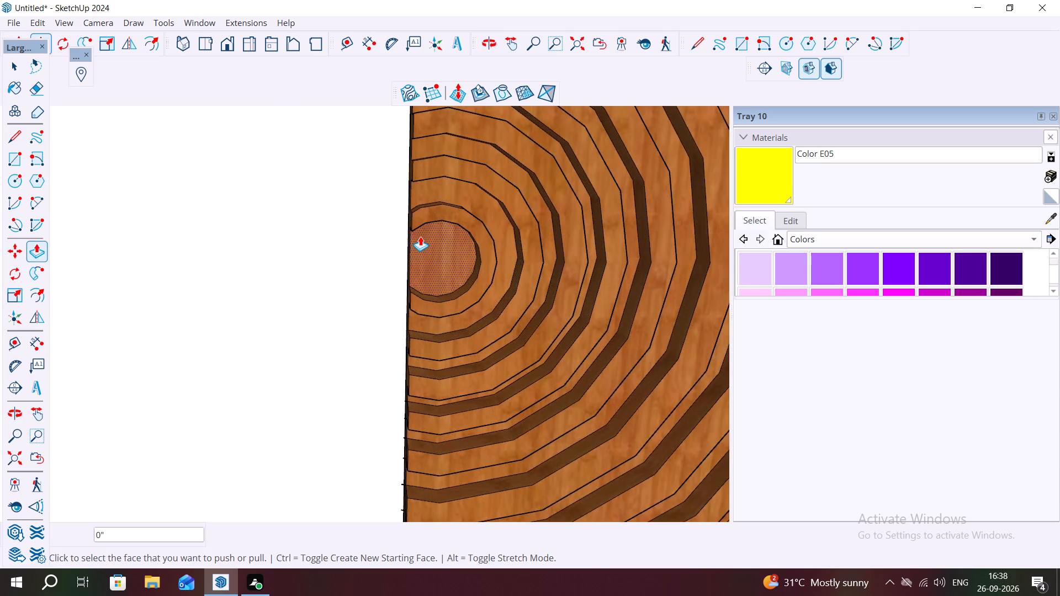
scroll(420, 236, up, 11)
key(Escape)
key(space)
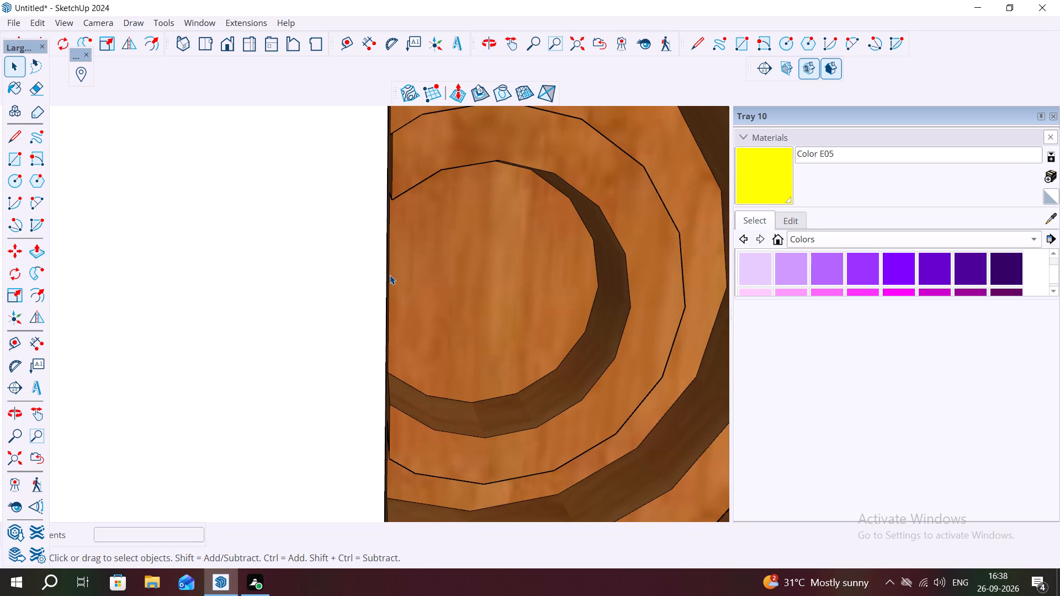
click(10, 179)
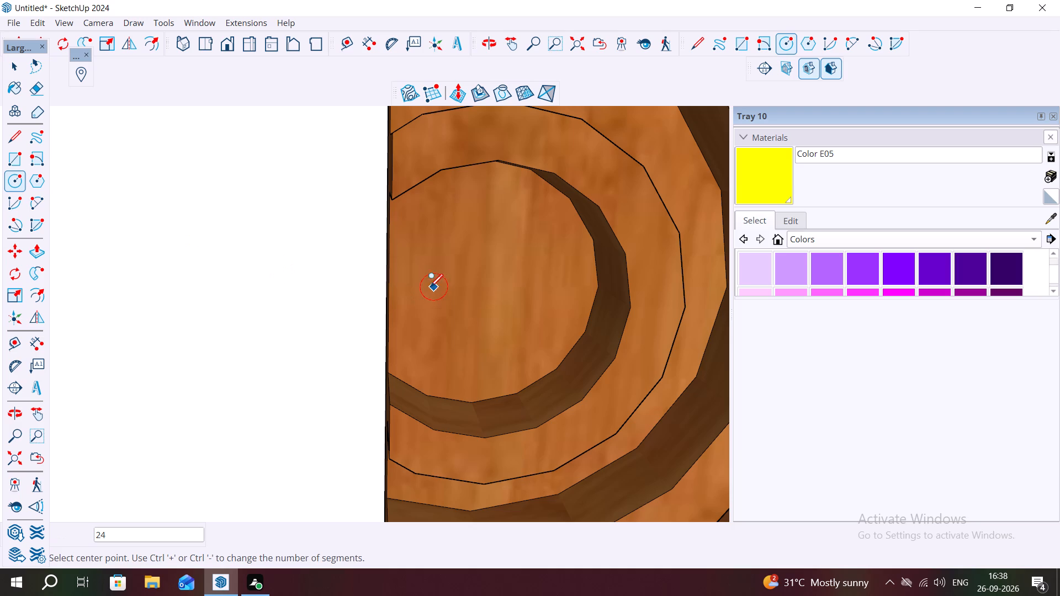
click(425, 277)
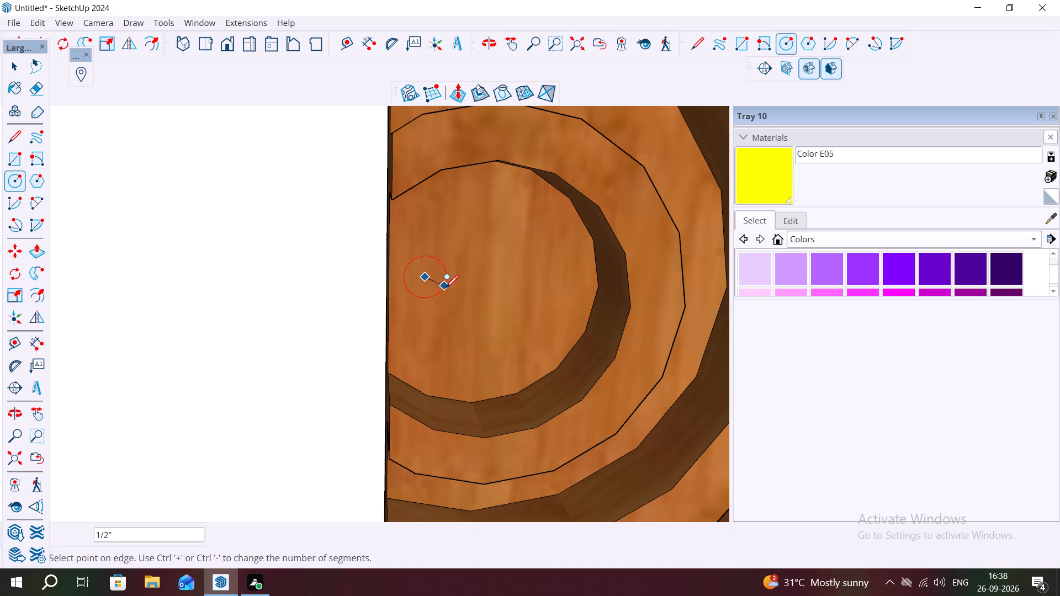
click(456, 292)
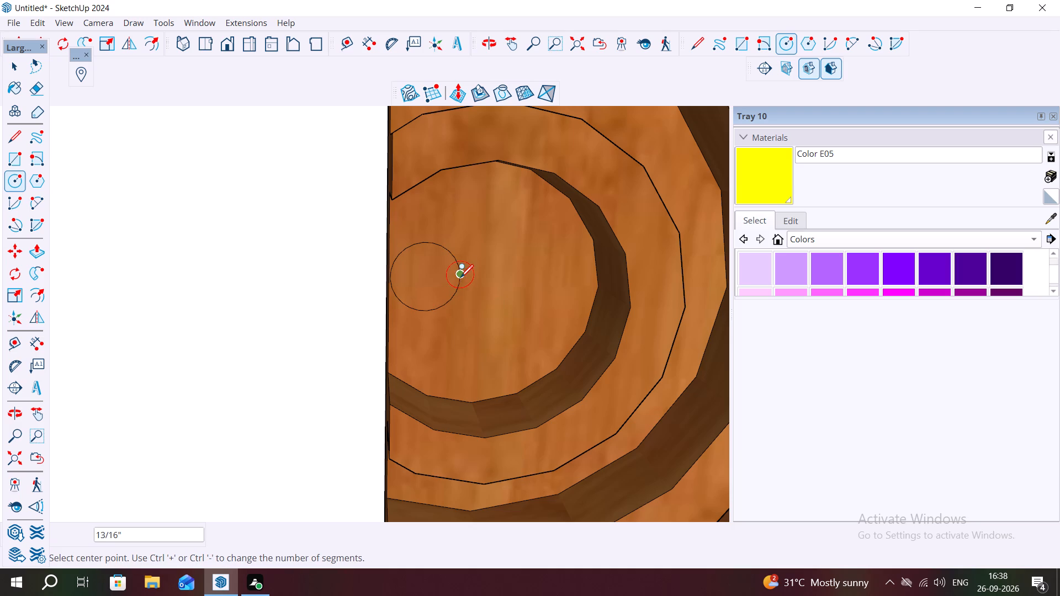
key(Escape)
key(Escape)
key(space)
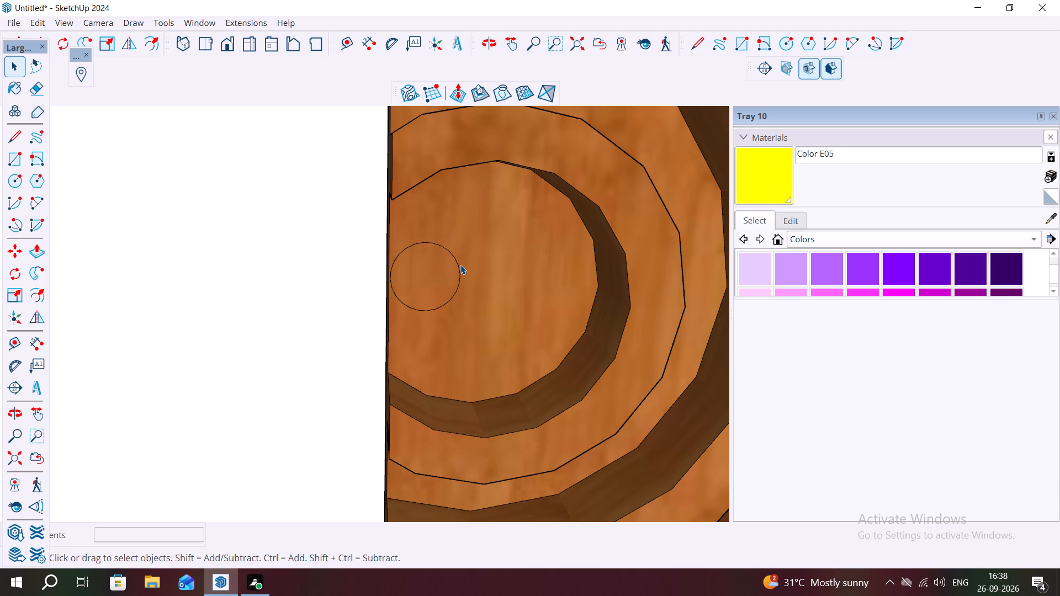
Draw three connected lines from the circle to outline a narrow handle lever about 2 1/4" long, closing back on the circle.
key(l)
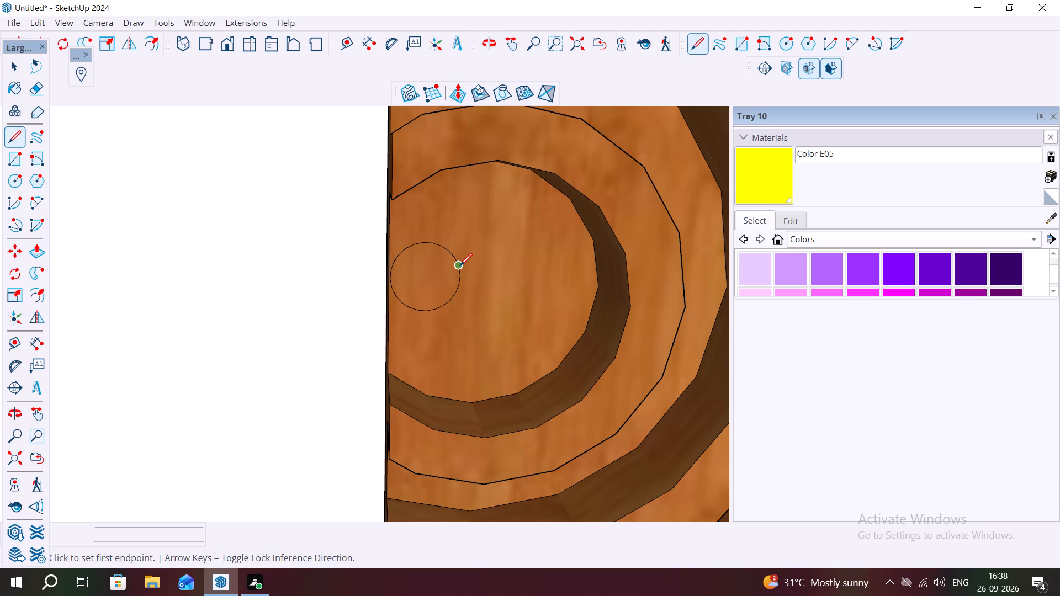
click(460, 265)
click(549, 267)
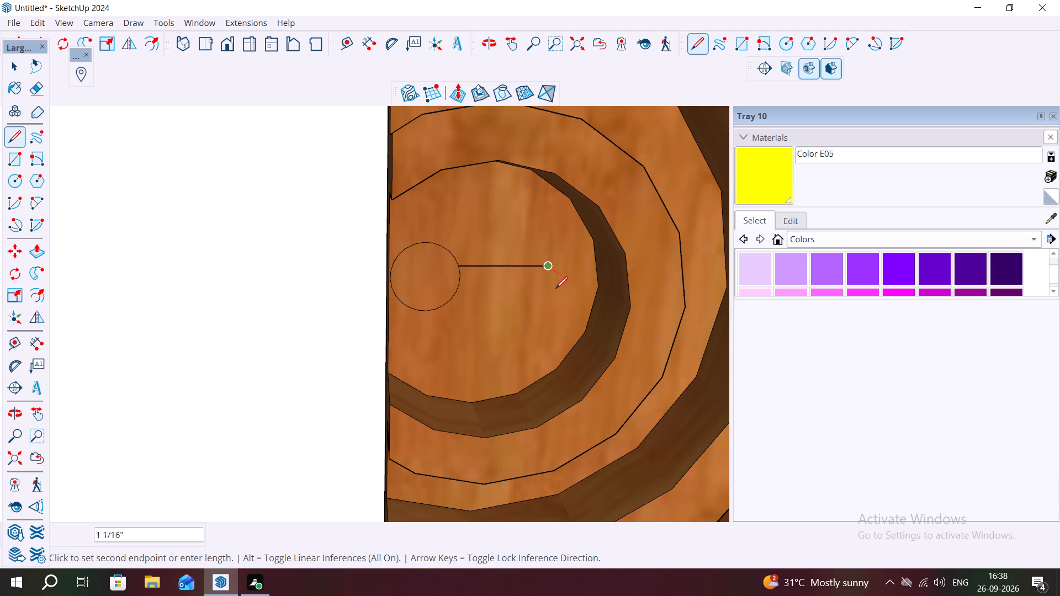
click(546, 305)
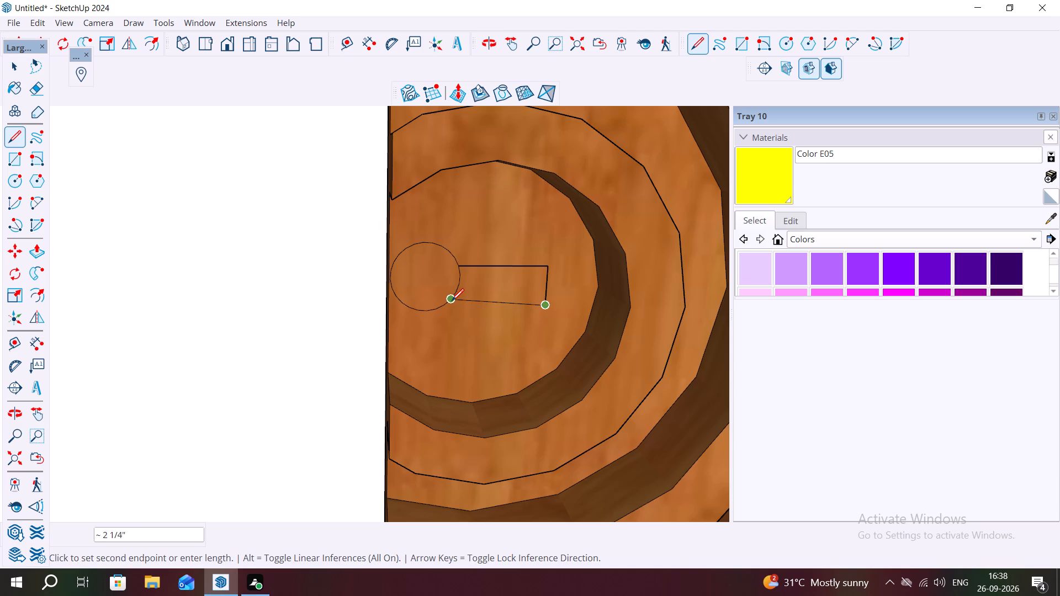
click(452, 301)
key(Escape)
key(space)
Delete the circle segment between the disc and the lever, and raise the merged handle shape about 1 3/16" with Push/Pull.
click(458, 285)
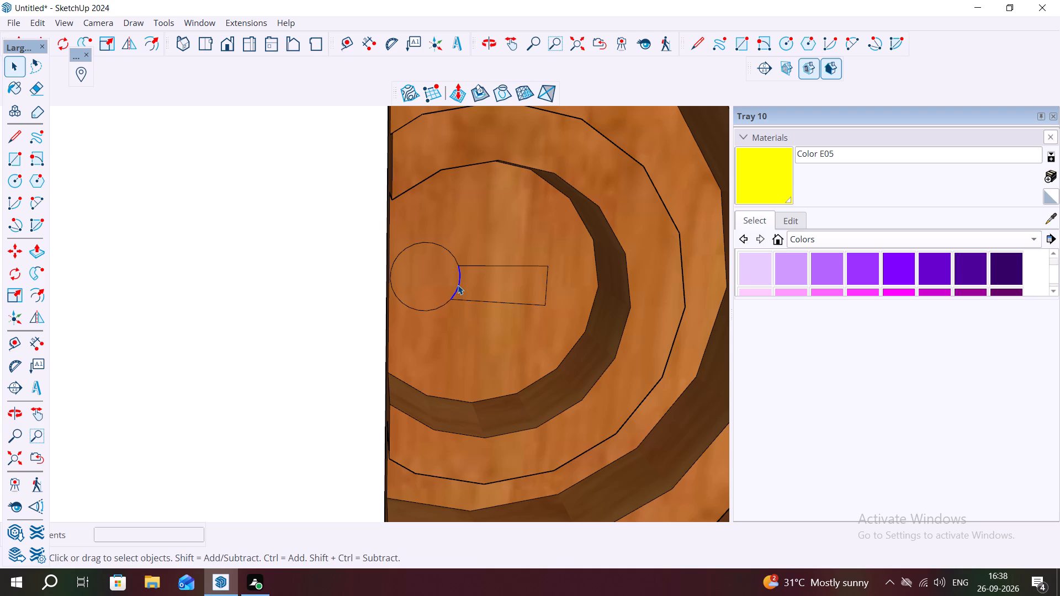
key(Delete)
click(439, 279)
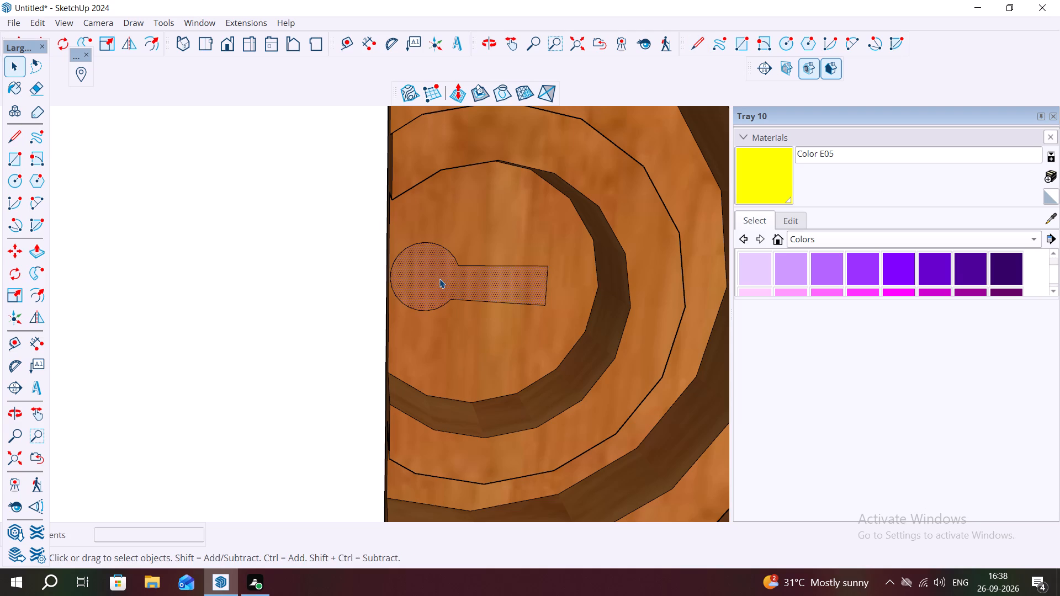
key(p)
click(439, 279)
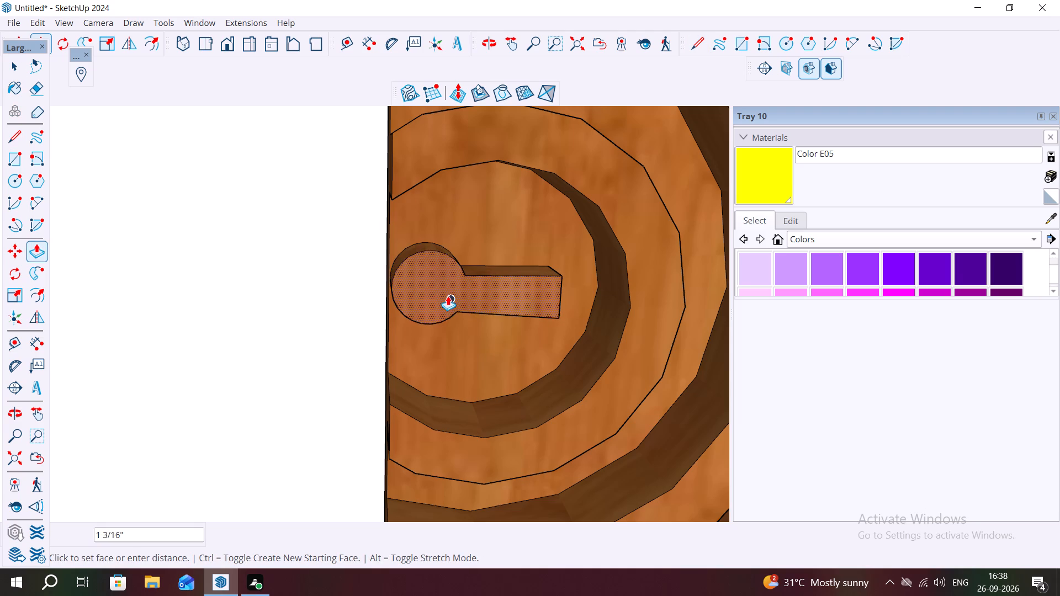
click(449, 297)
Paint the door handle's front face and its upper, lower and rounded side faces brown with Color C07.
click(746, 180)
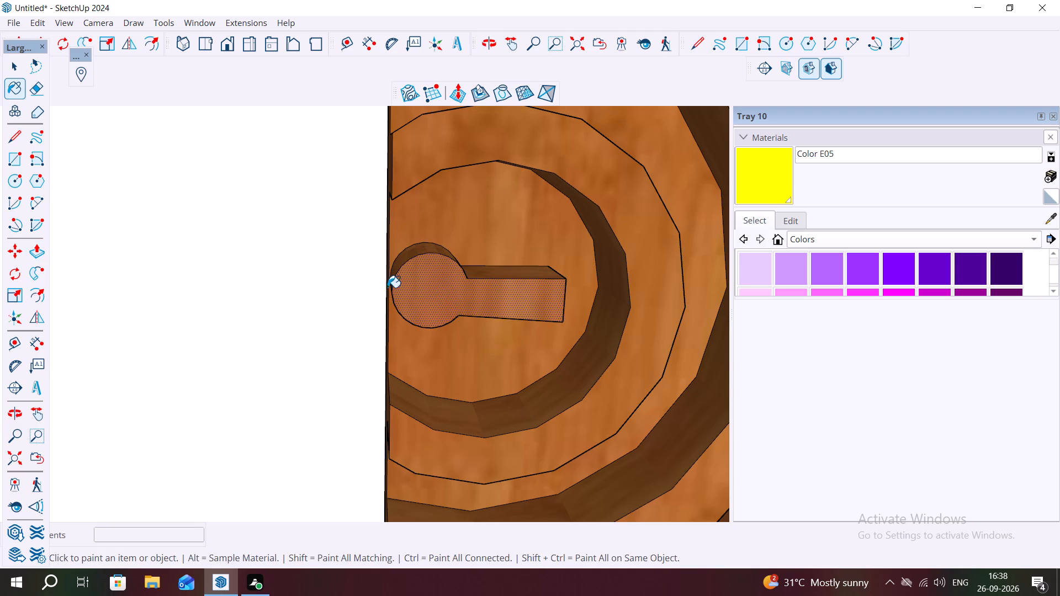
click(780, 259)
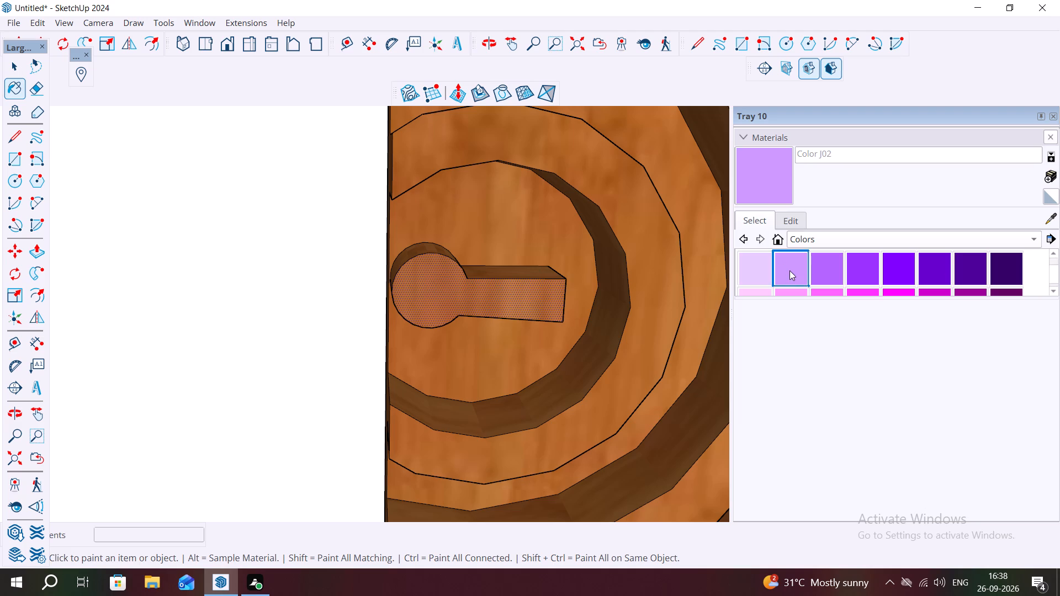
scroll(789, 270, down, 5)
scroll(818, 270, up, 6)
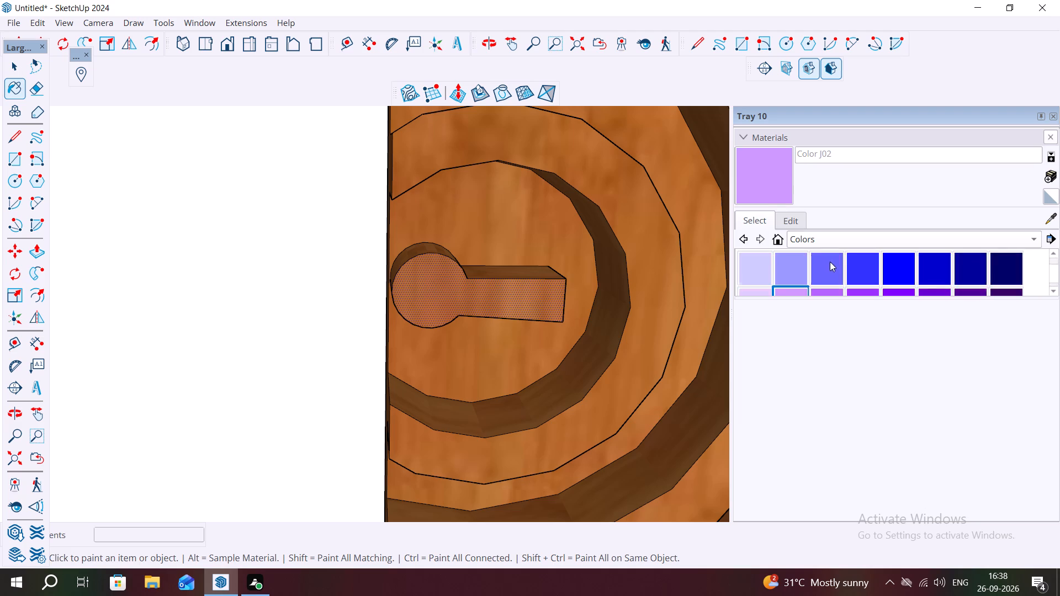
scroll(830, 262, up, 7)
scroll(840, 270, down, 2)
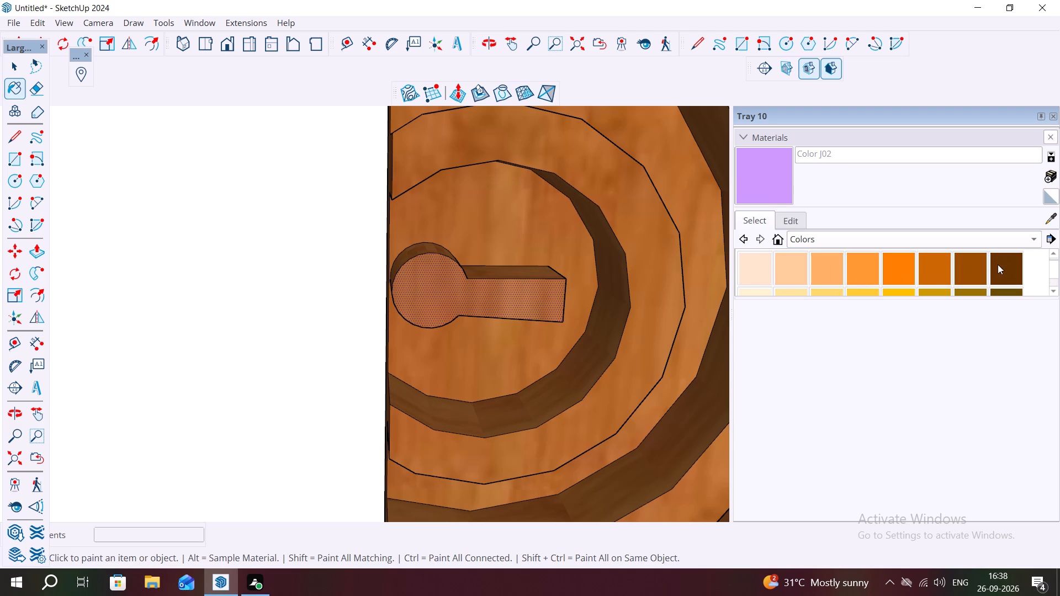
click(980, 264)
click(494, 301)
click(508, 272)
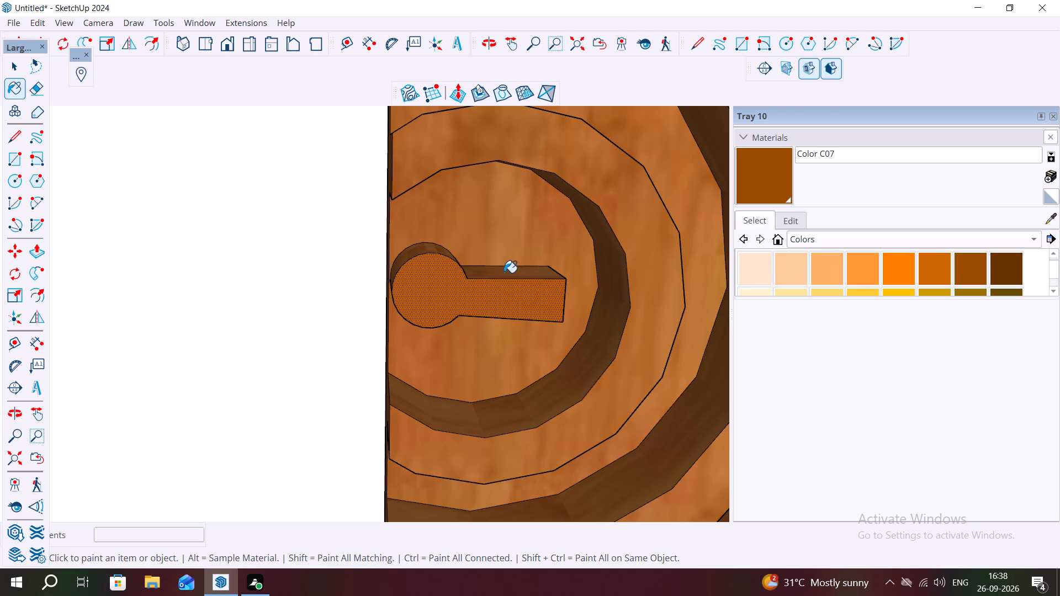
middle_drag(414, 275, 437, 151)
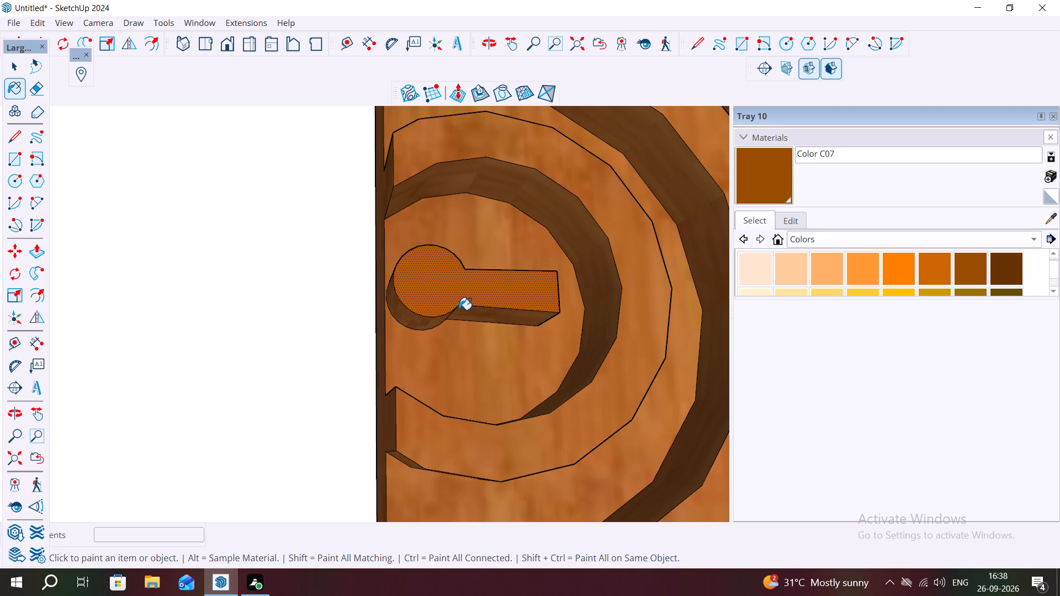
middle_drag(460, 310, 466, 222)
click(473, 316)
click(432, 317)
Paint the front faces of the two innermost raised arc bands dark brown with Color C08.
middle_drag(376, 296, 397, 292)
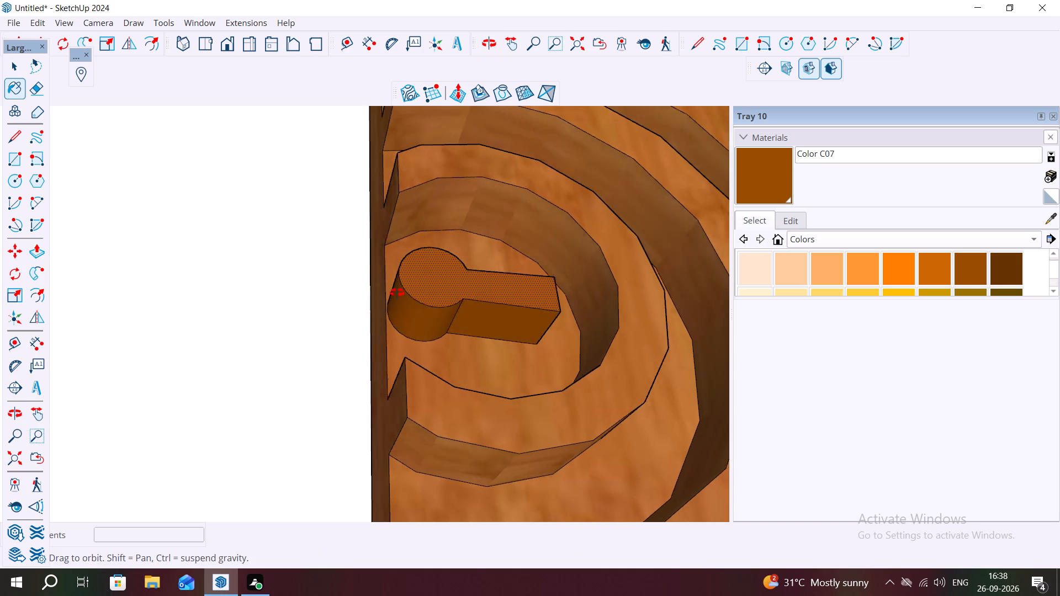
middle_drag(397, 292, 481, 412)
scroll(452, 376, down, 3)
scroll(361, 271, down, 3)
scroll(305, 282, down, 3)
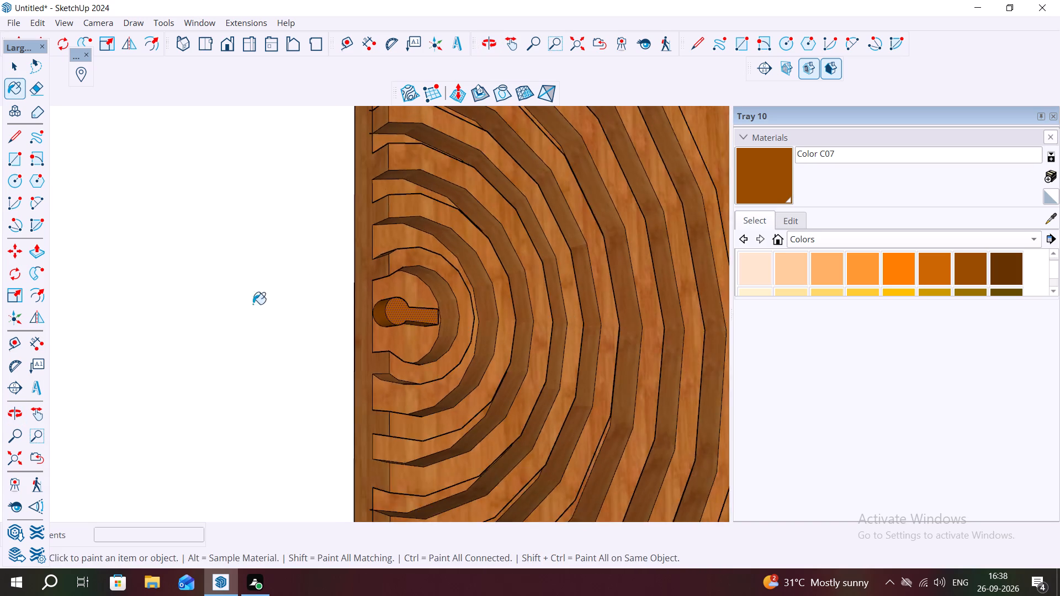
scroll(253, 304, down, 5)
middle_drag(480, 296, 443, 356)
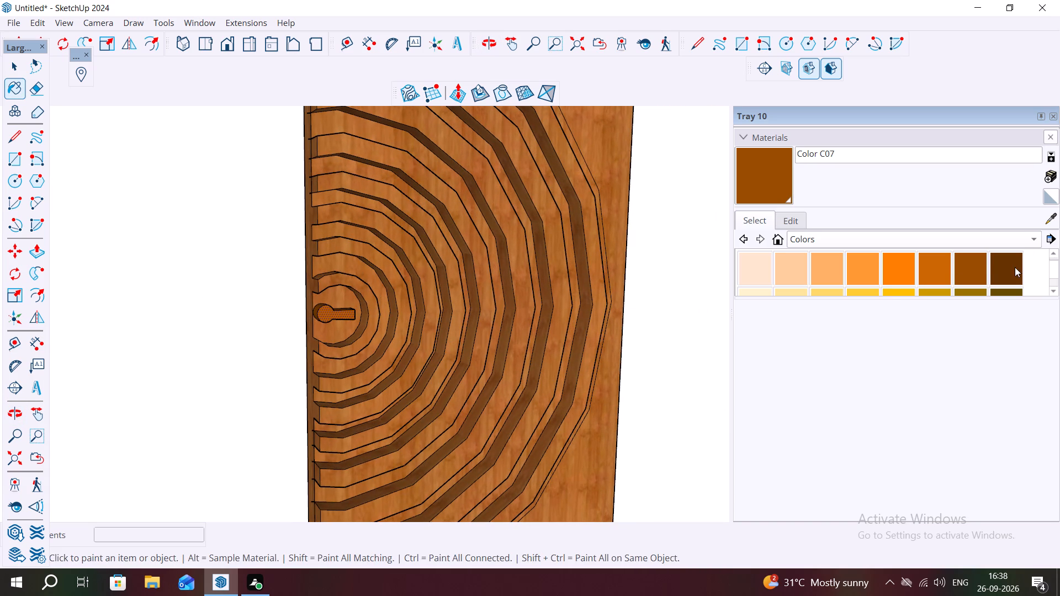
click(1015, 267)
click(400, 328)
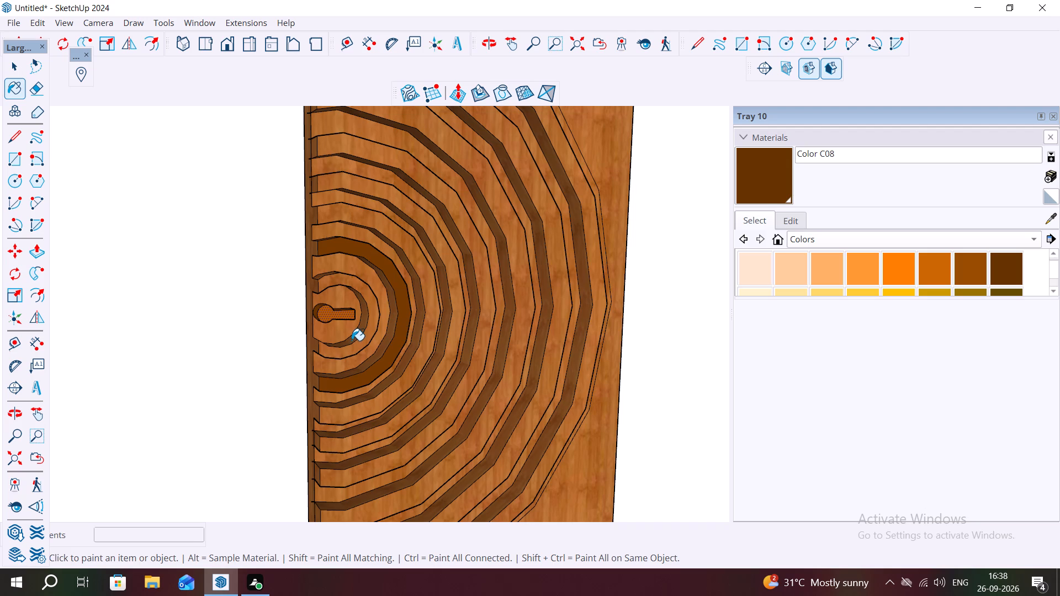
click(358, 338)
click(367, 339)
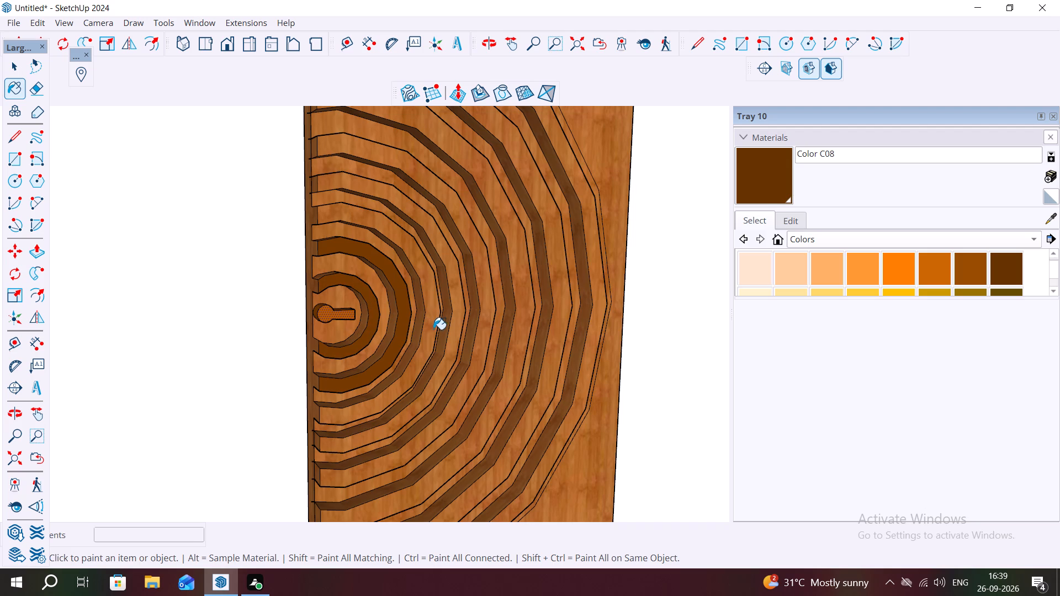
Paint the front faces of the remaining six raised arc bands out to the outermost one with Color C08.
middle_drag(432, 331, 293, 343)
click(417, 367)
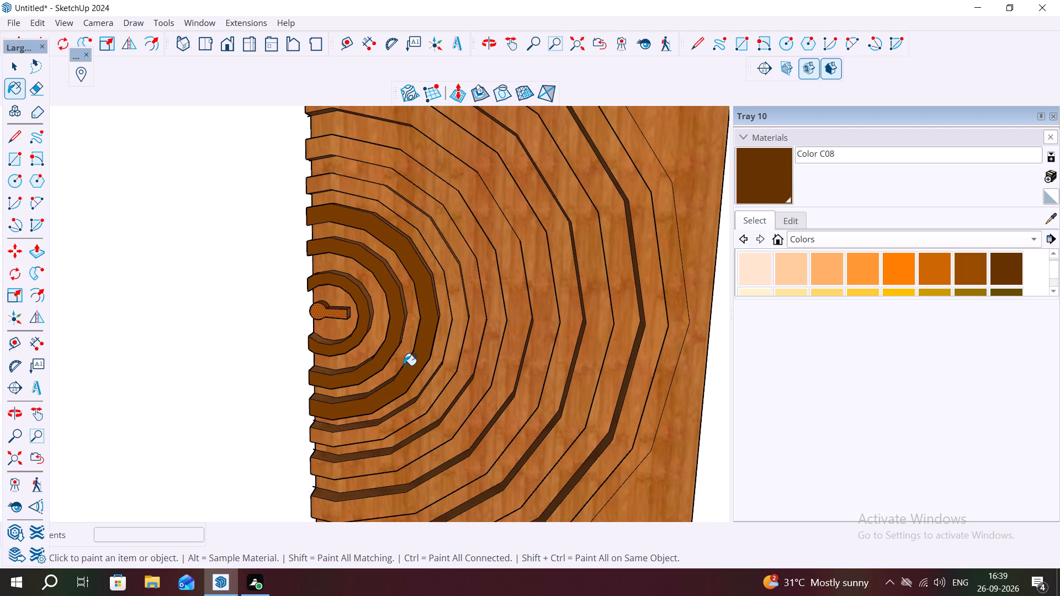
click(432, 396)
click(458, 421)
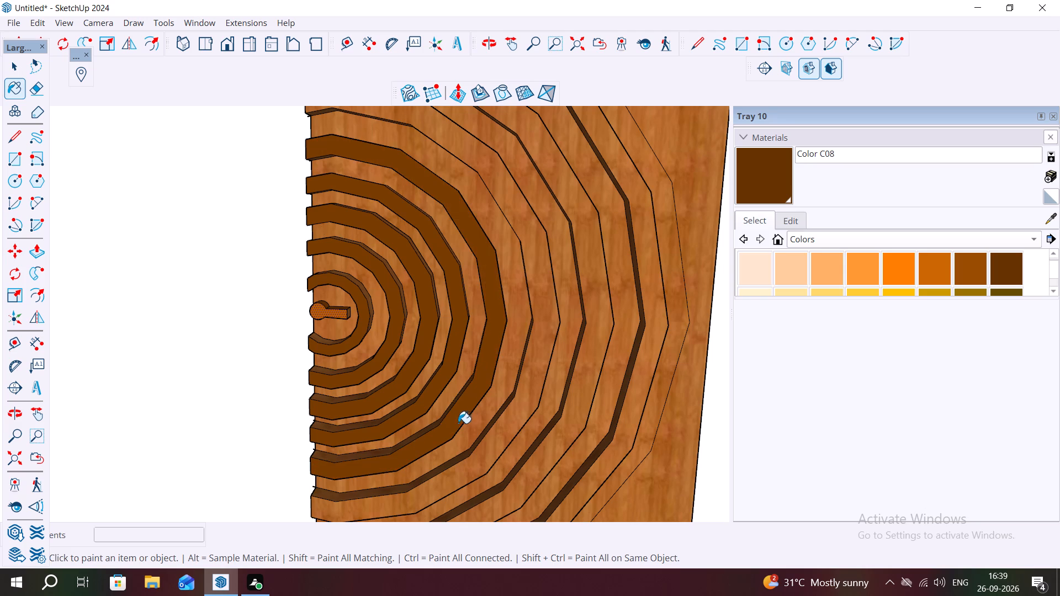
click(502, 443)
click(559, 446)
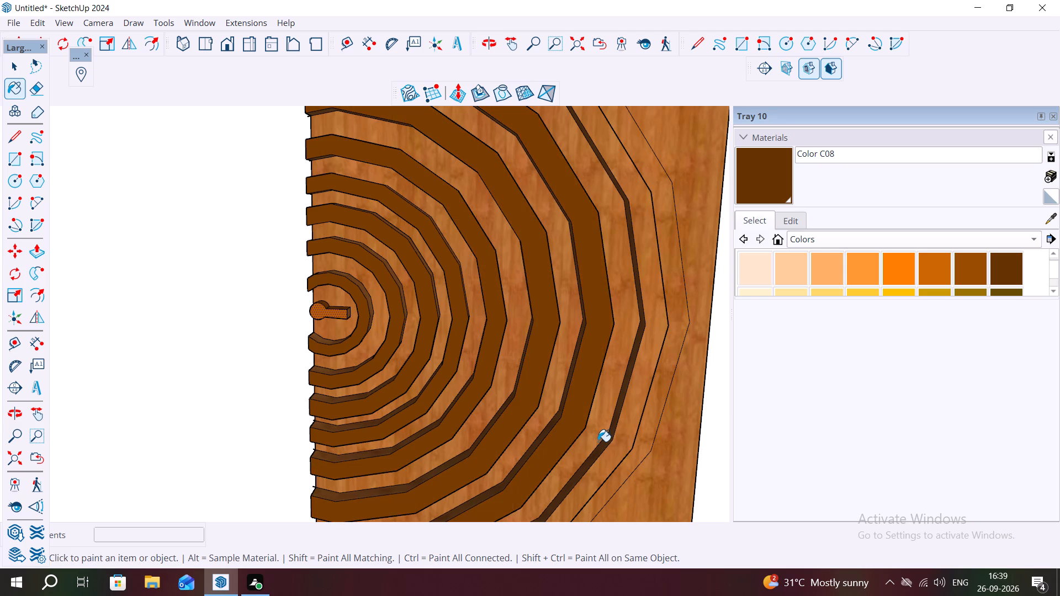
click(598, 441)
key(ctrl+z)
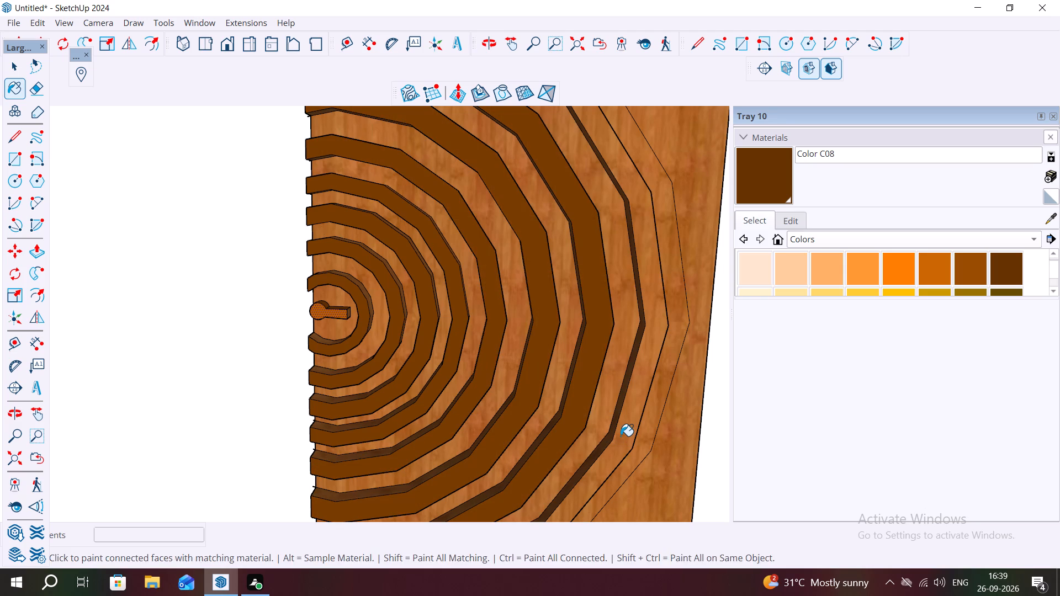
click(618, 440)
scroll(604, 412, down, 5)
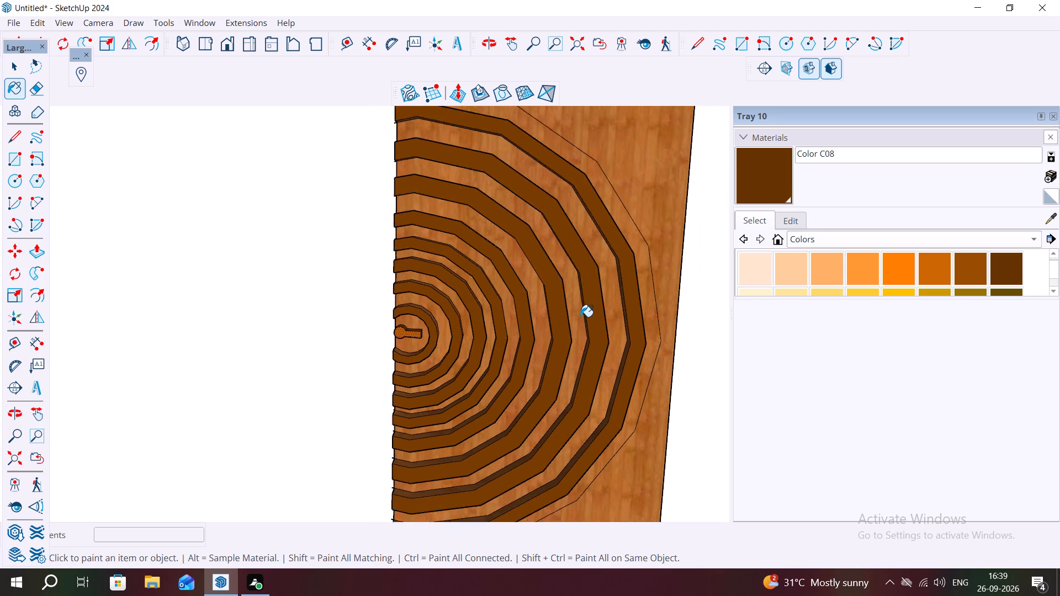
scroll(580, 317, down, 4)
key(Escape)
key(space)
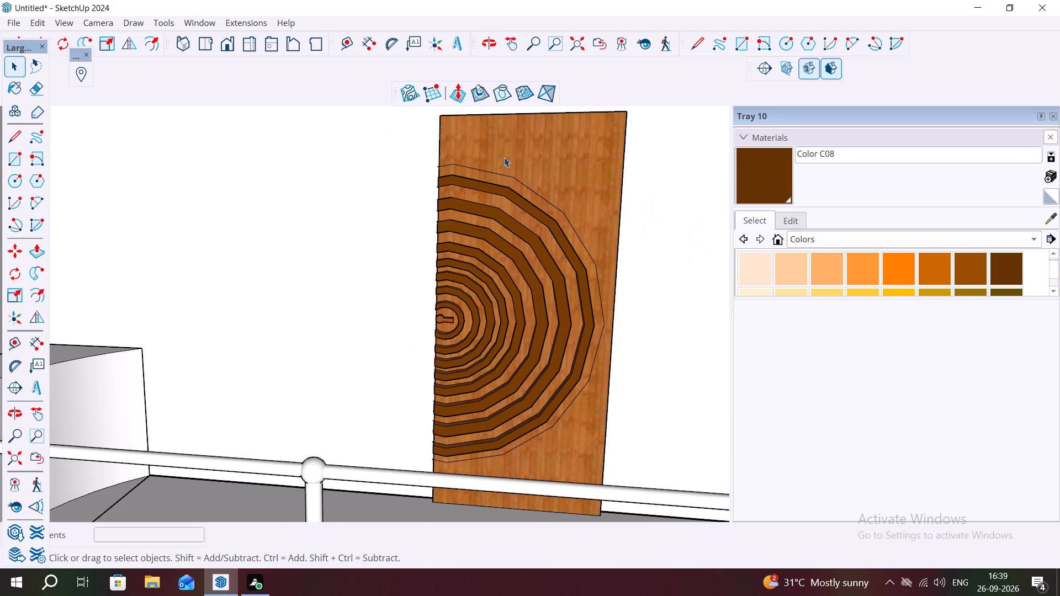
Delete the leftover flat arc line outside the outermost raised band on the balcony door.
scroll(500, 145, up, 3)
scroll(448, 150, down, 2)
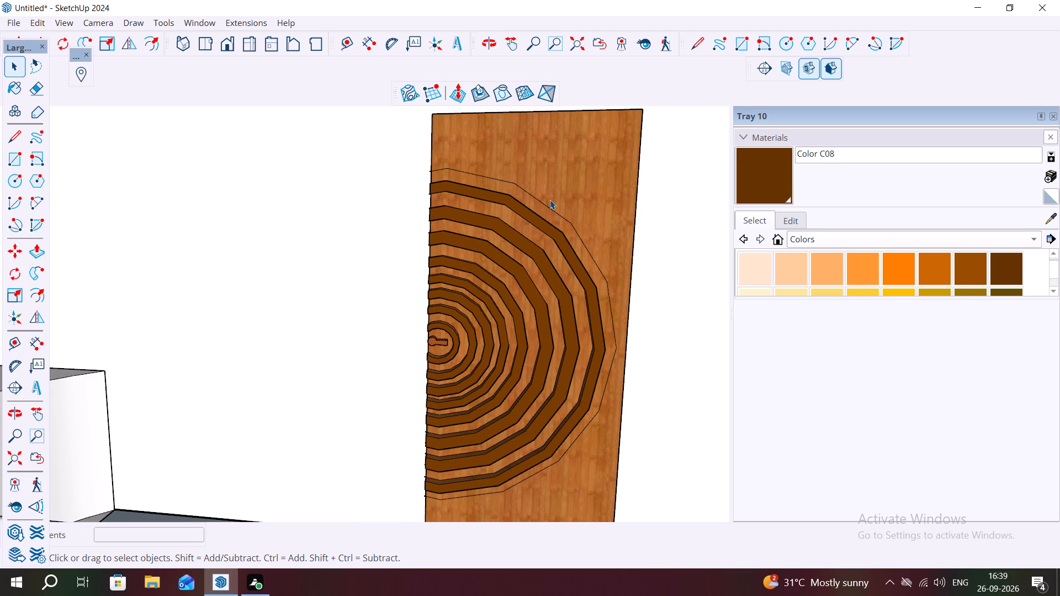
click(561, 216)
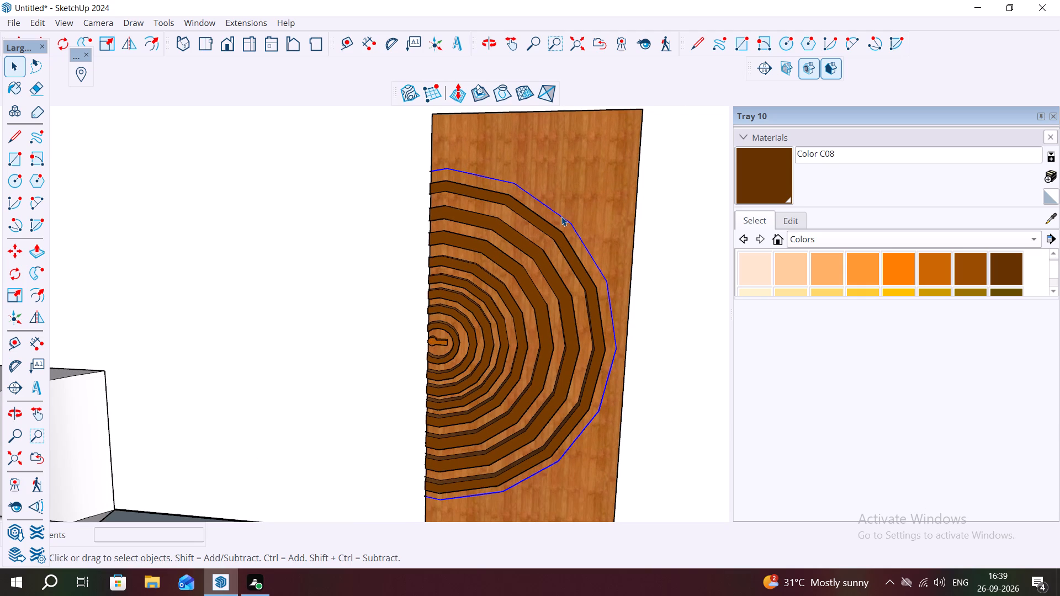
key(Delete)
Examine the finished balcony door and the whole house facade from several angles, ending on the door's upper part.
scroll(540, 215, down, 3)
scroll(569, 257, down, 2)
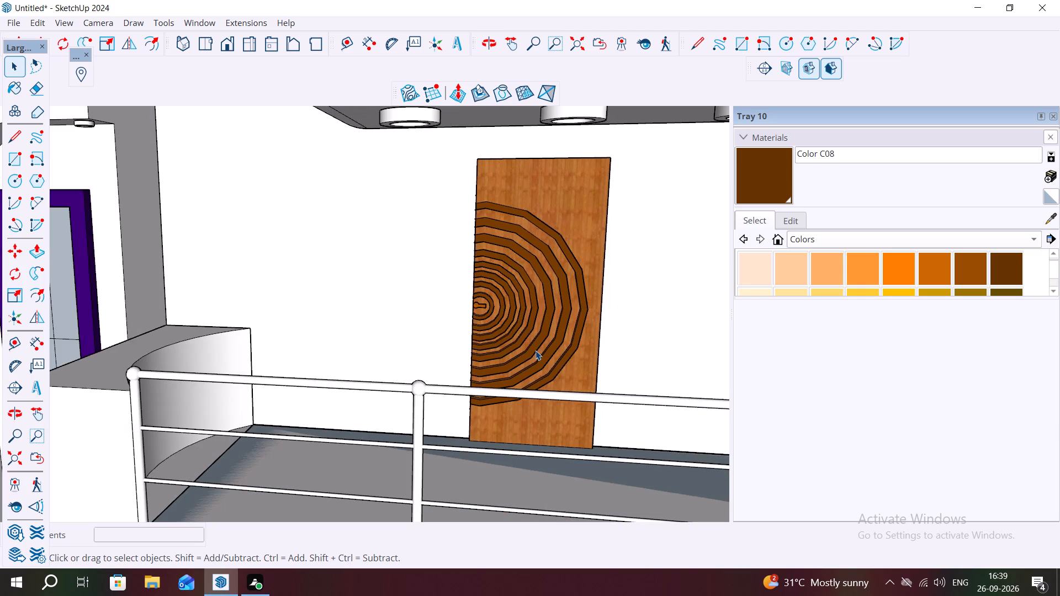
scroll(536, 350, down, 2)
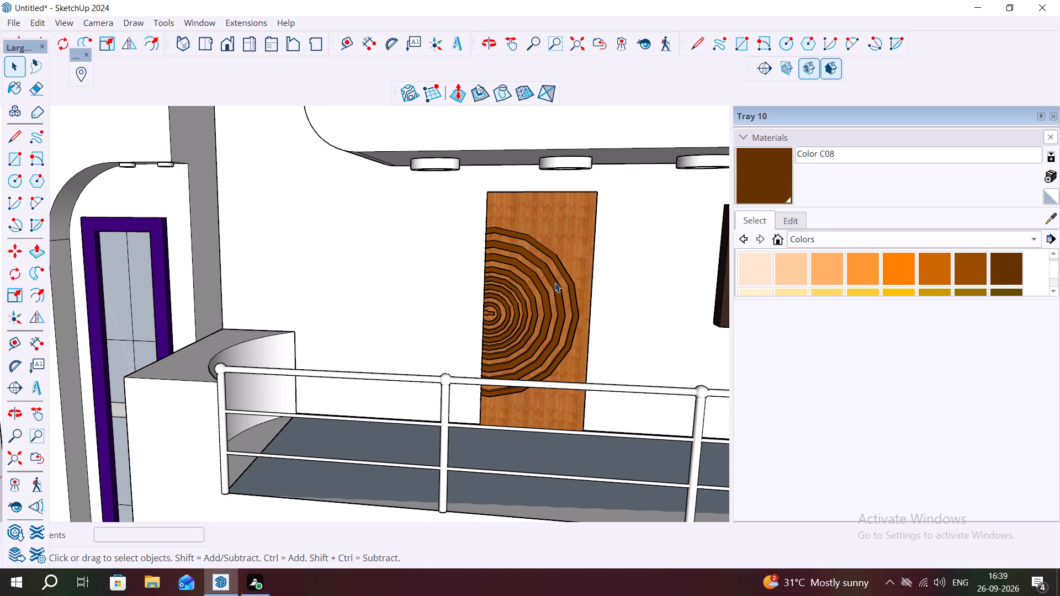
middle_drag(576, 292, 430, 335)
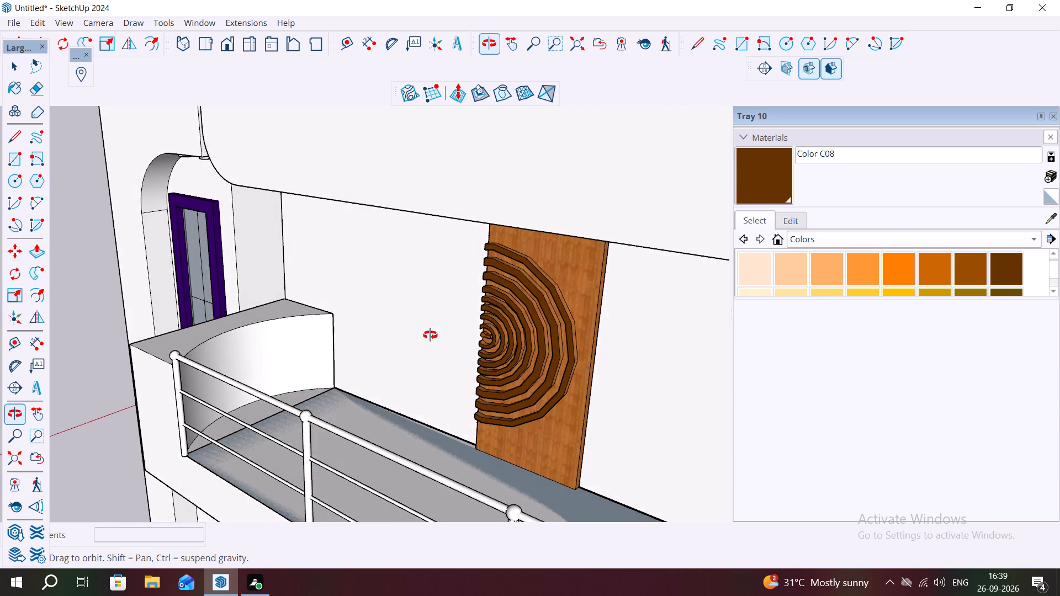
middle_drag(430, 335, 564, 333)
scroll(446, 306, down, 12)
scroll(362, 235, up, 1)
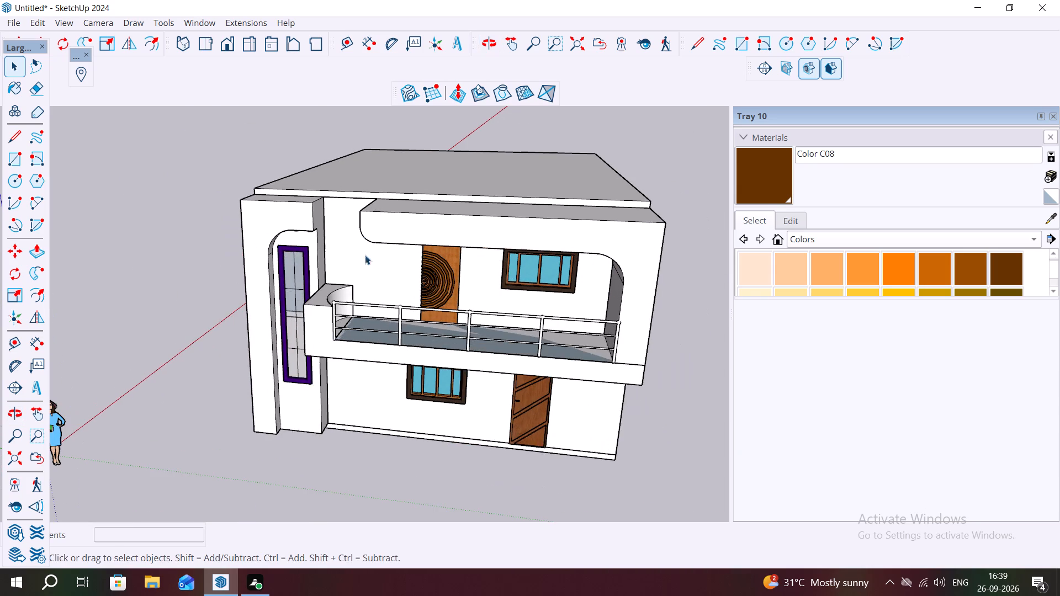
middle_drag(522, 451, 432, 376)
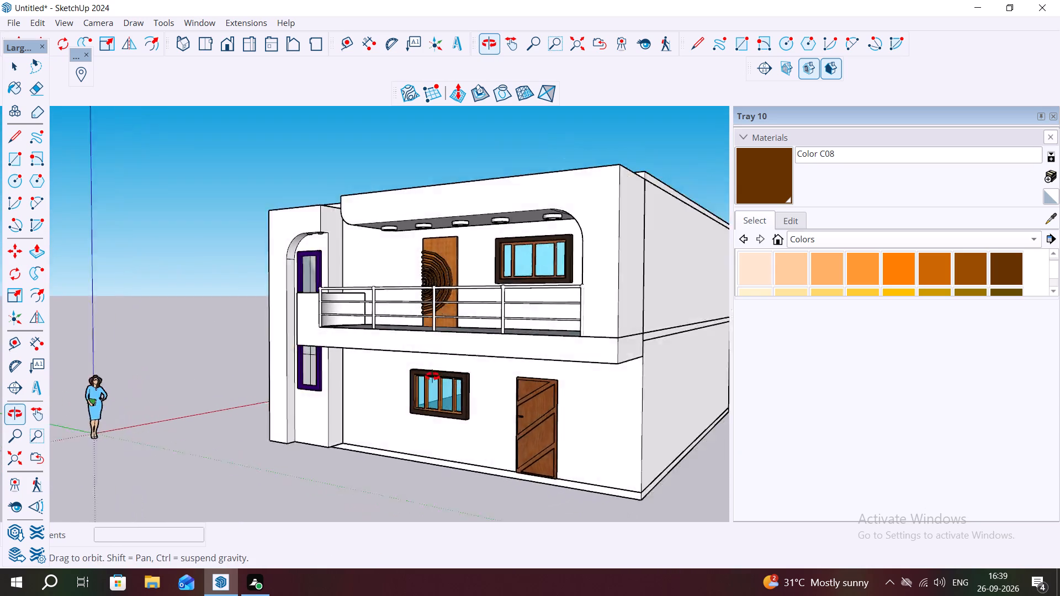
middle_drag(432, 376, 583, 424)
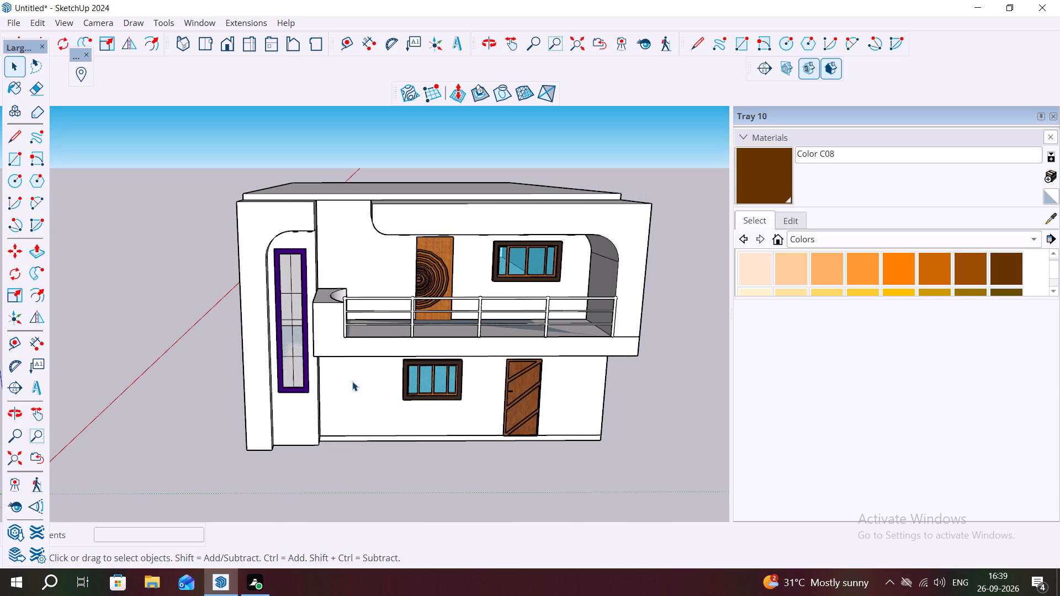
key(minus)
key(minus)
scroll(482, 280, down, 2)
scroll(479, 263, up, 3)
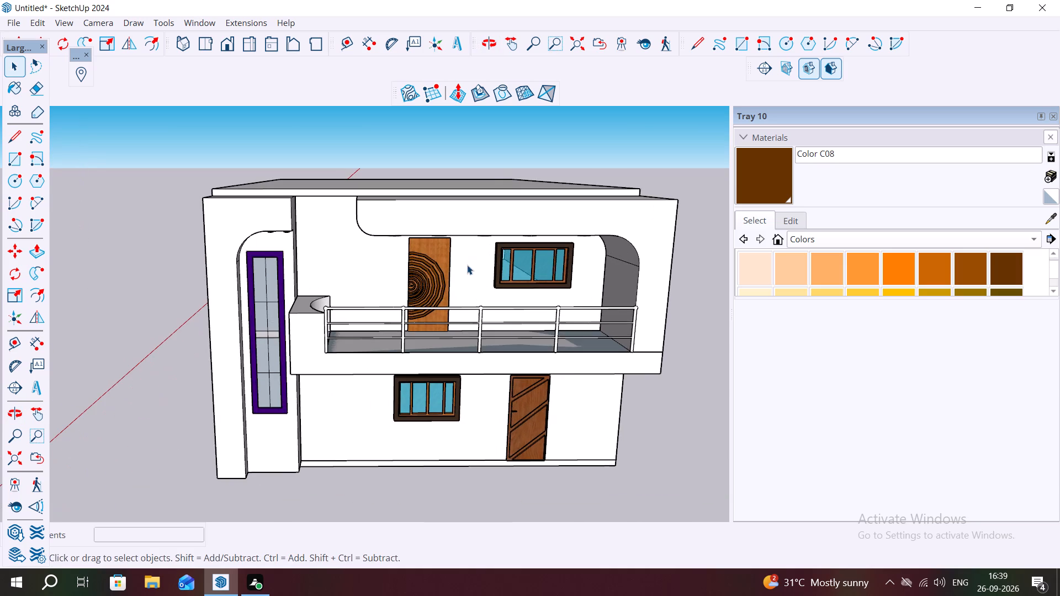
middle_drag(596, 419, 552, 492)
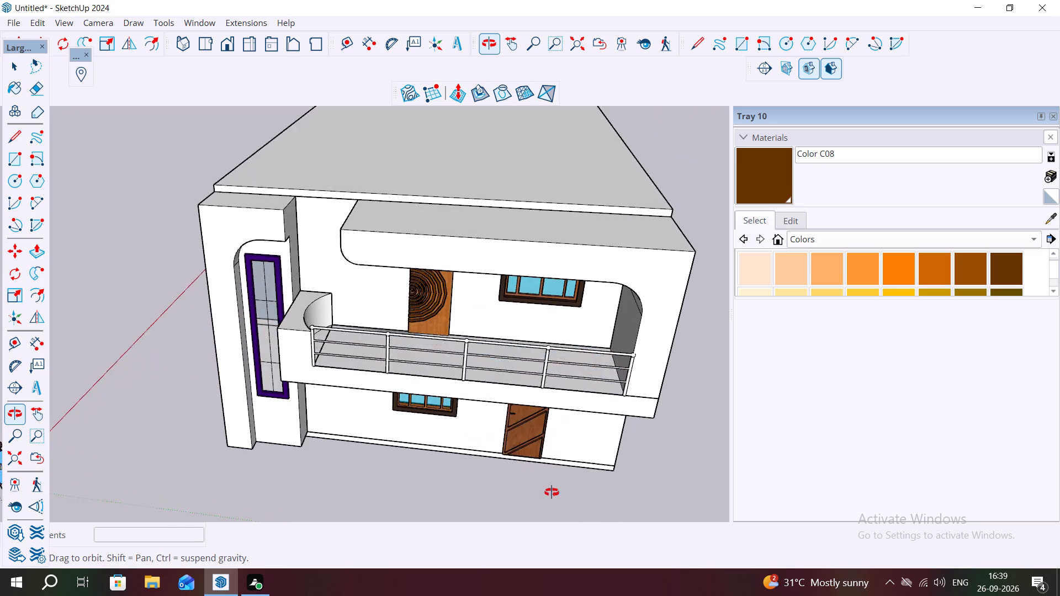
middle_drag(552, 492, 540, 476)
scroll(512, 293, up, 5)
middle_drag(484, 237, 509, 170)
scroll(464, 280, up, 1)
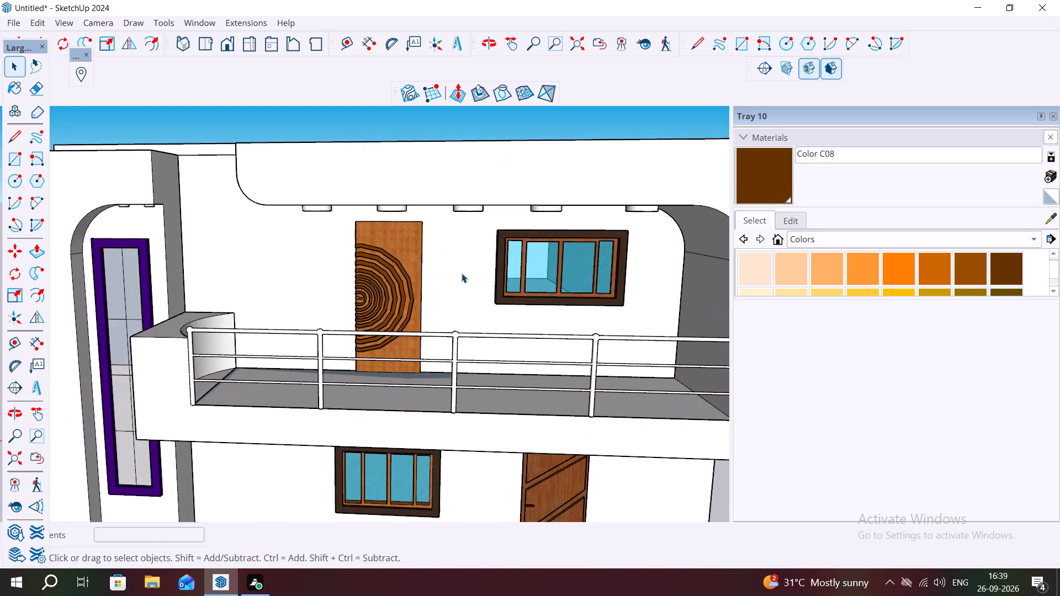
scroll(462, 273, up, 3)
middle_drag(486, 276, 523, 301)
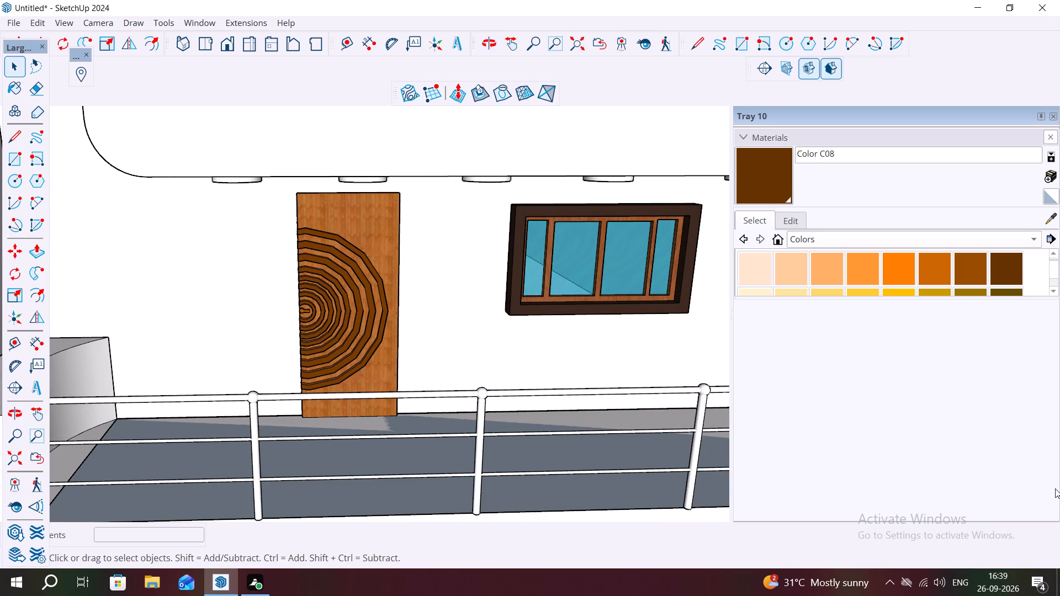
scroll(259, 226, up, 5)
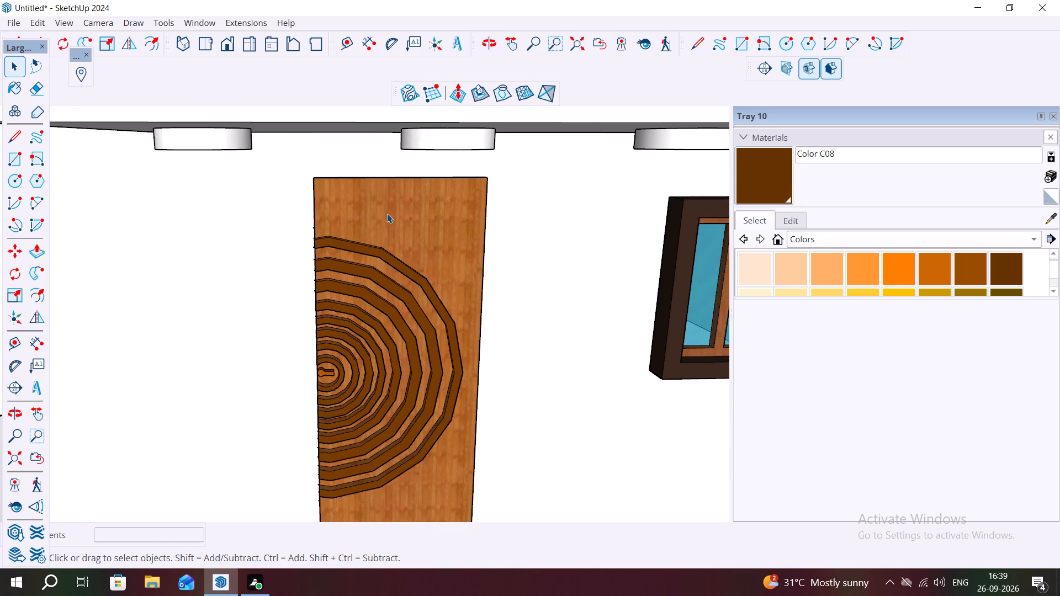
middle_drag(386, 215, 313, 226)
scroll(310, 195, up, 4)
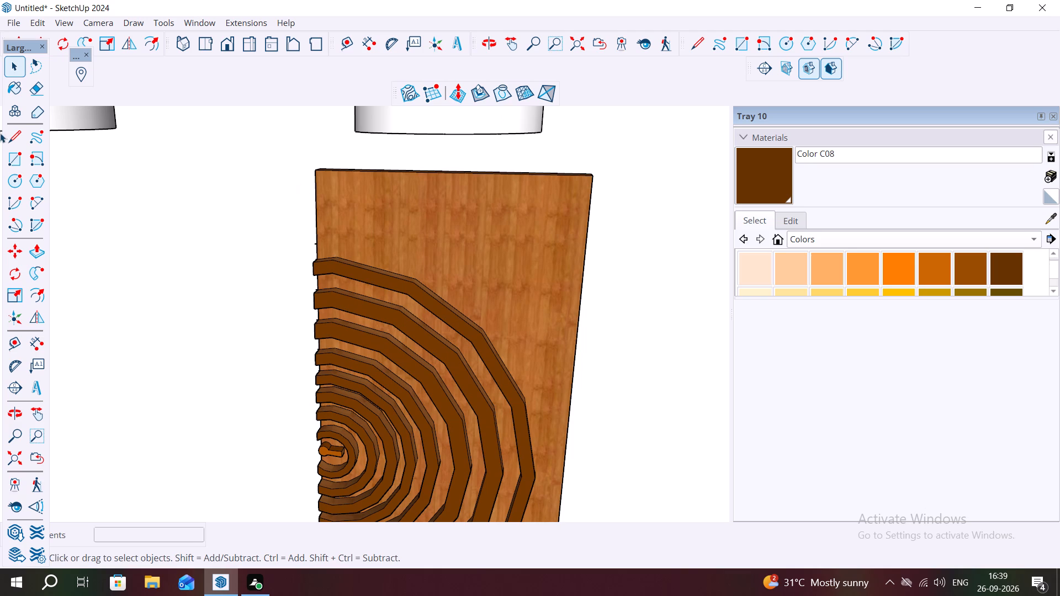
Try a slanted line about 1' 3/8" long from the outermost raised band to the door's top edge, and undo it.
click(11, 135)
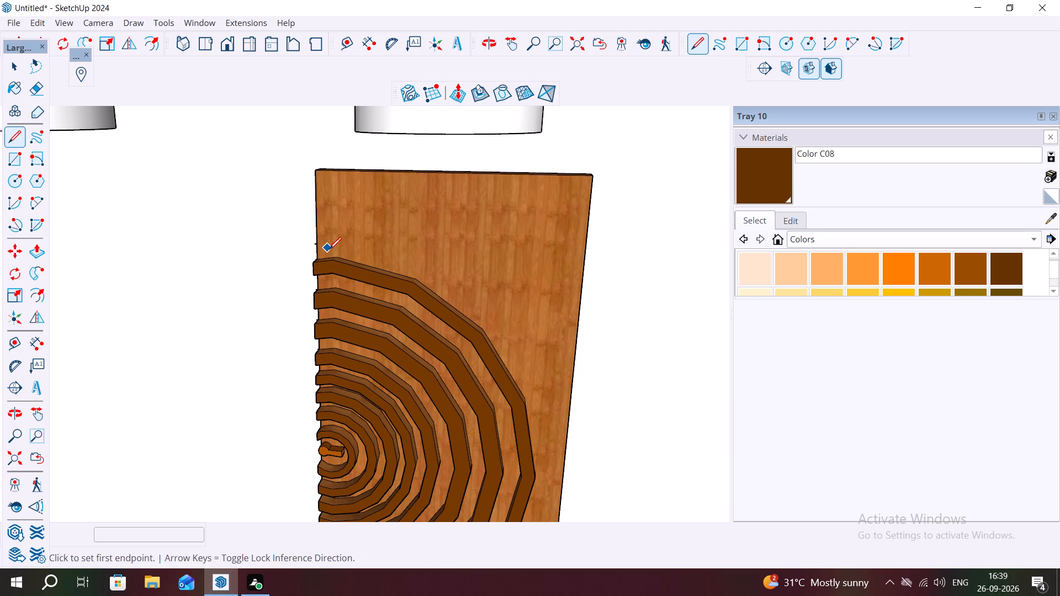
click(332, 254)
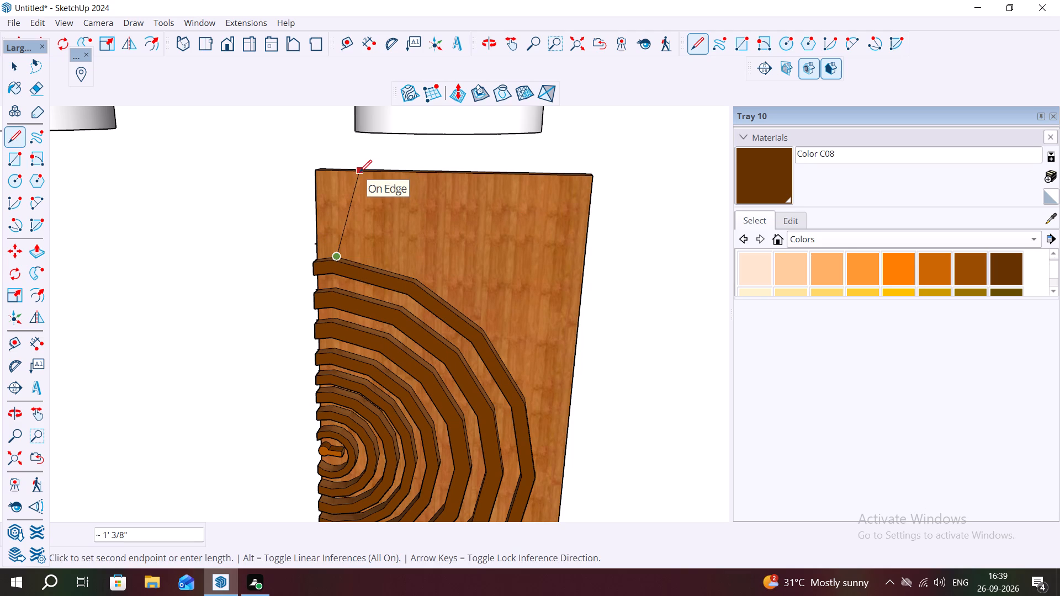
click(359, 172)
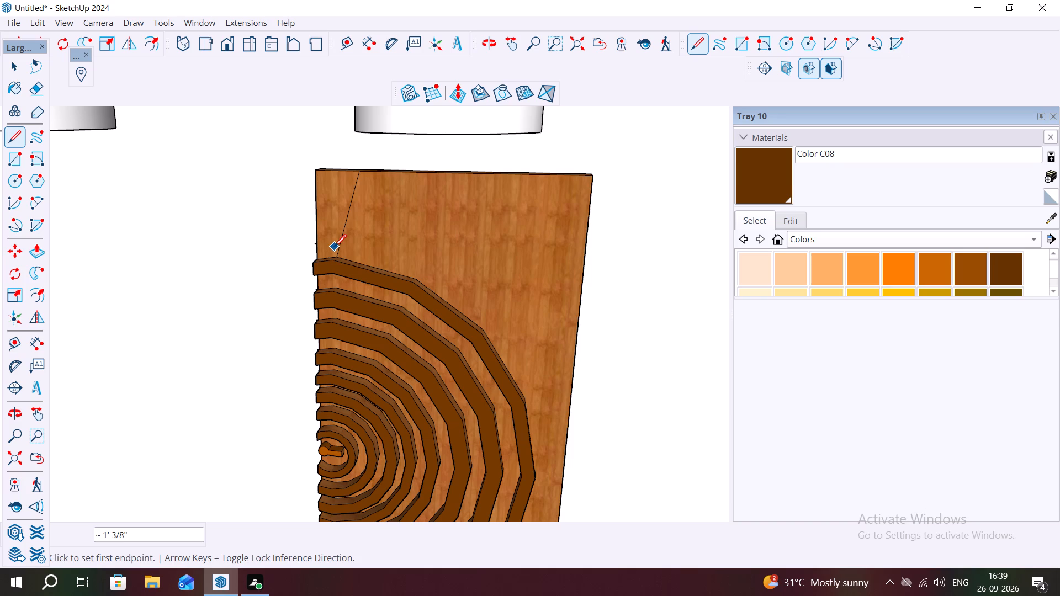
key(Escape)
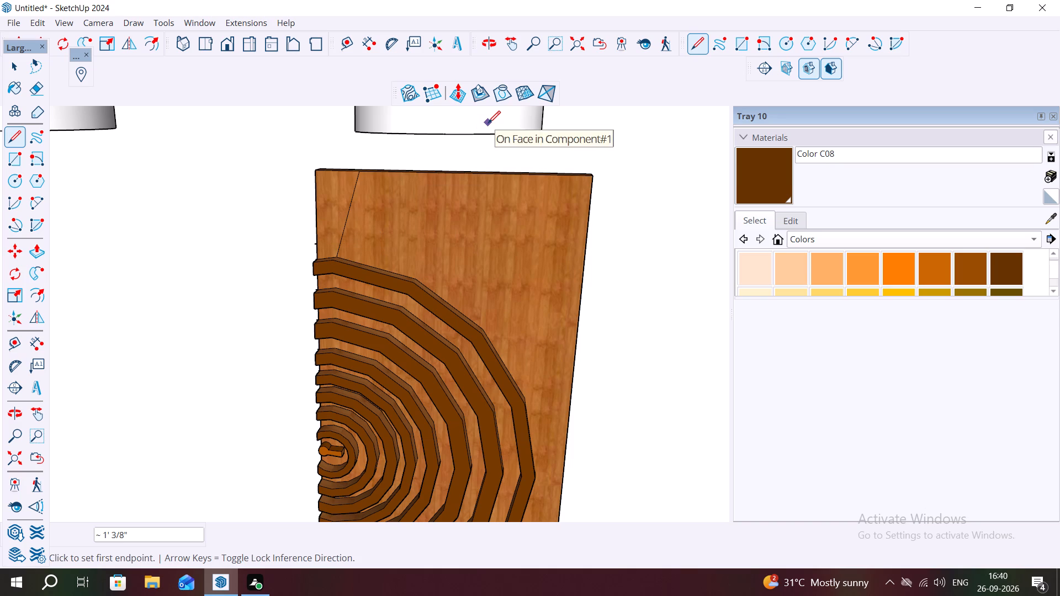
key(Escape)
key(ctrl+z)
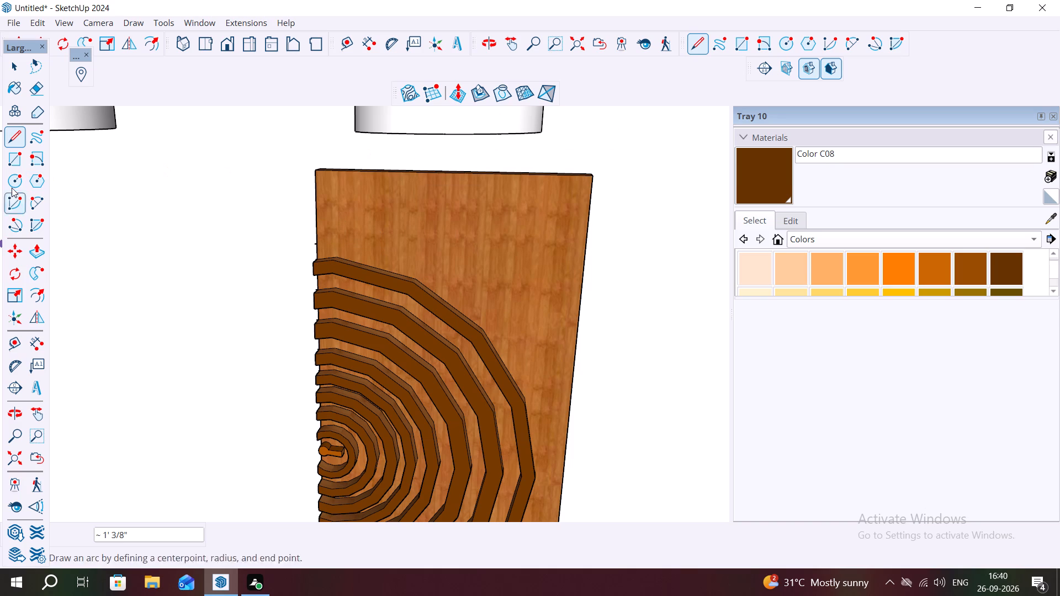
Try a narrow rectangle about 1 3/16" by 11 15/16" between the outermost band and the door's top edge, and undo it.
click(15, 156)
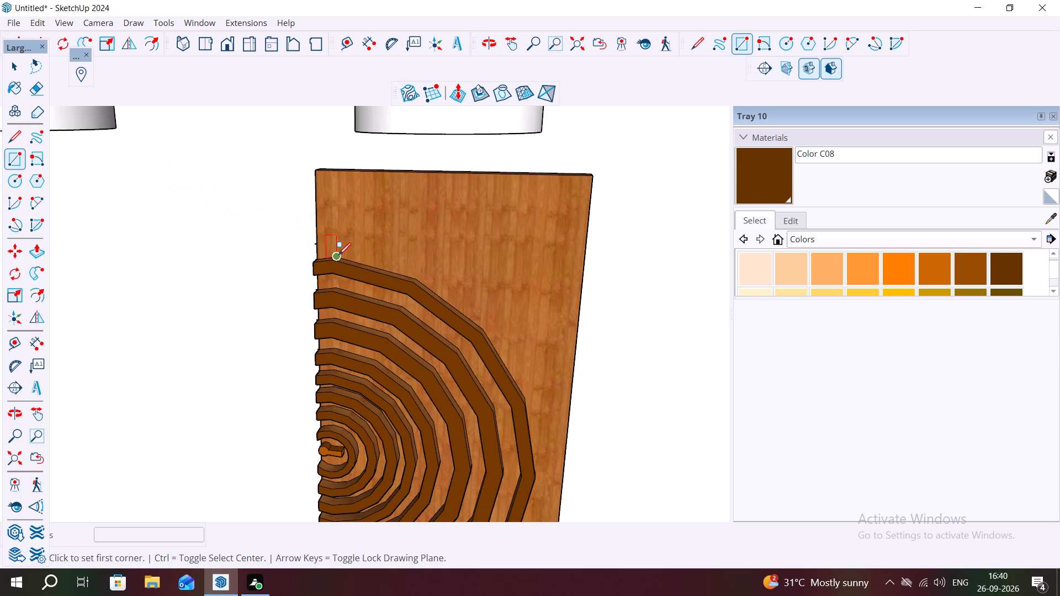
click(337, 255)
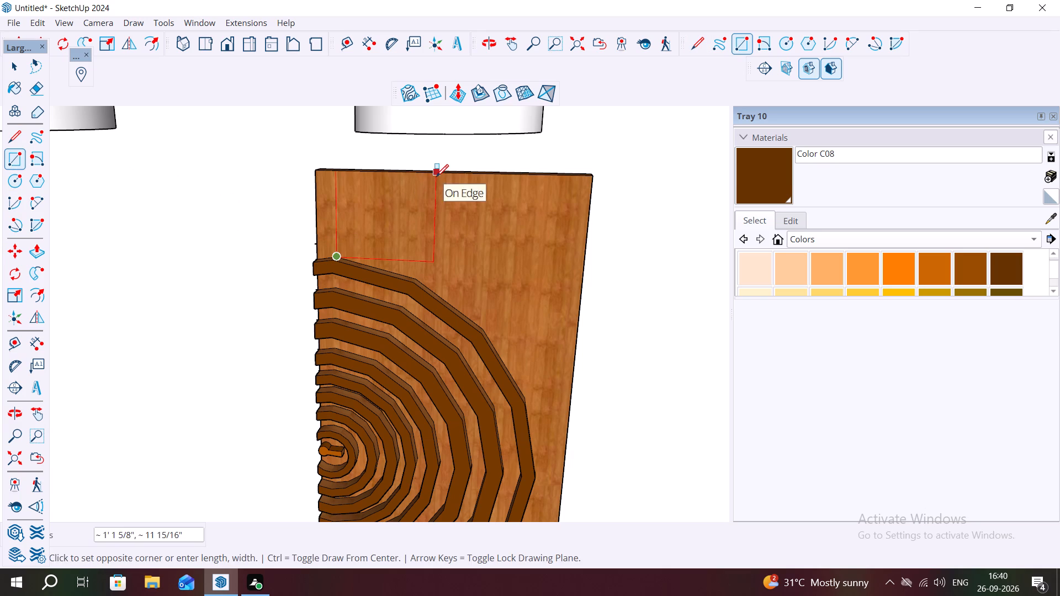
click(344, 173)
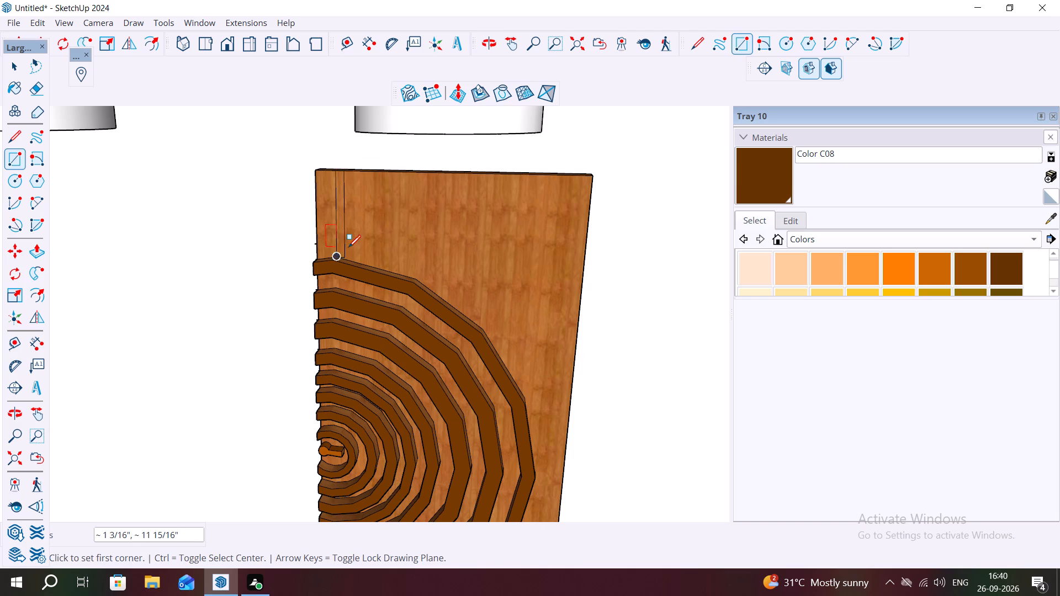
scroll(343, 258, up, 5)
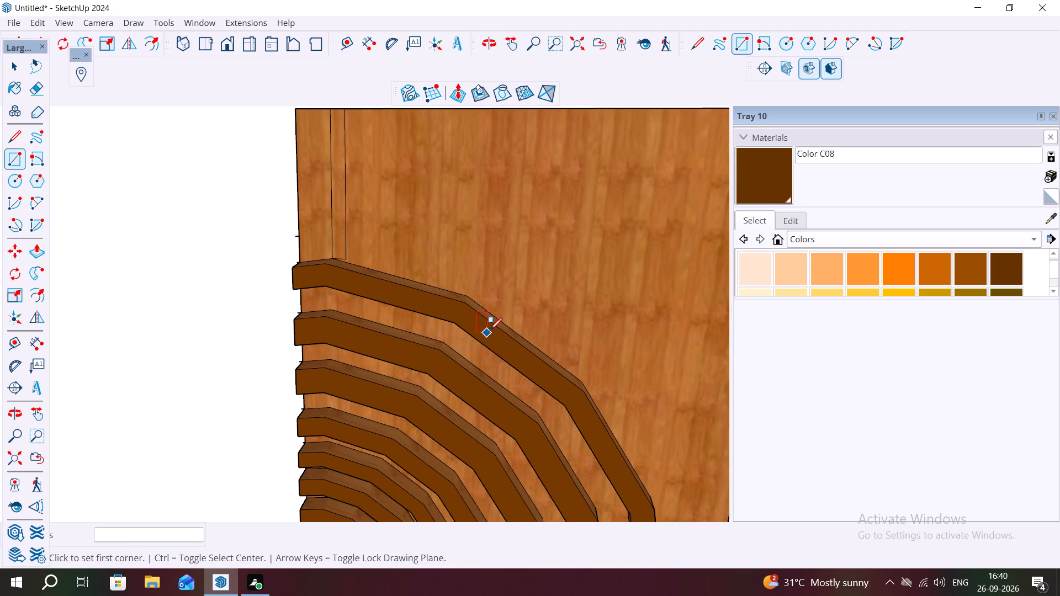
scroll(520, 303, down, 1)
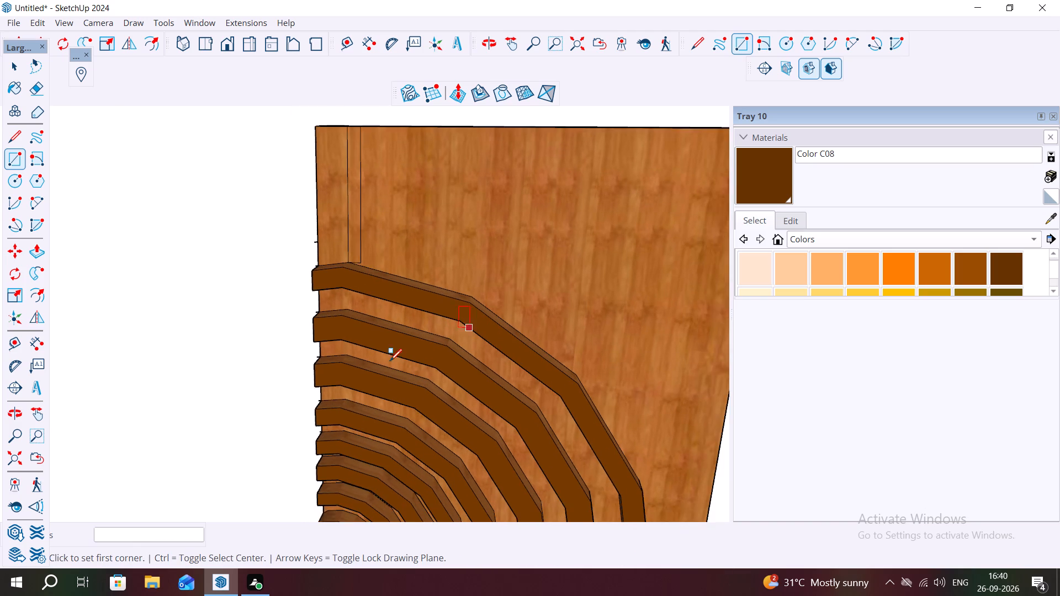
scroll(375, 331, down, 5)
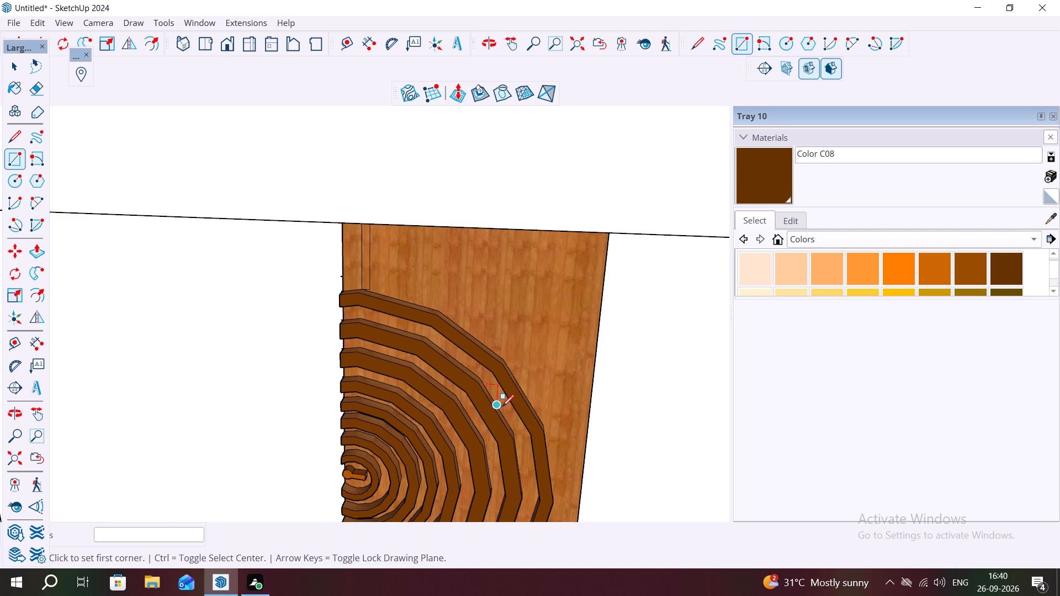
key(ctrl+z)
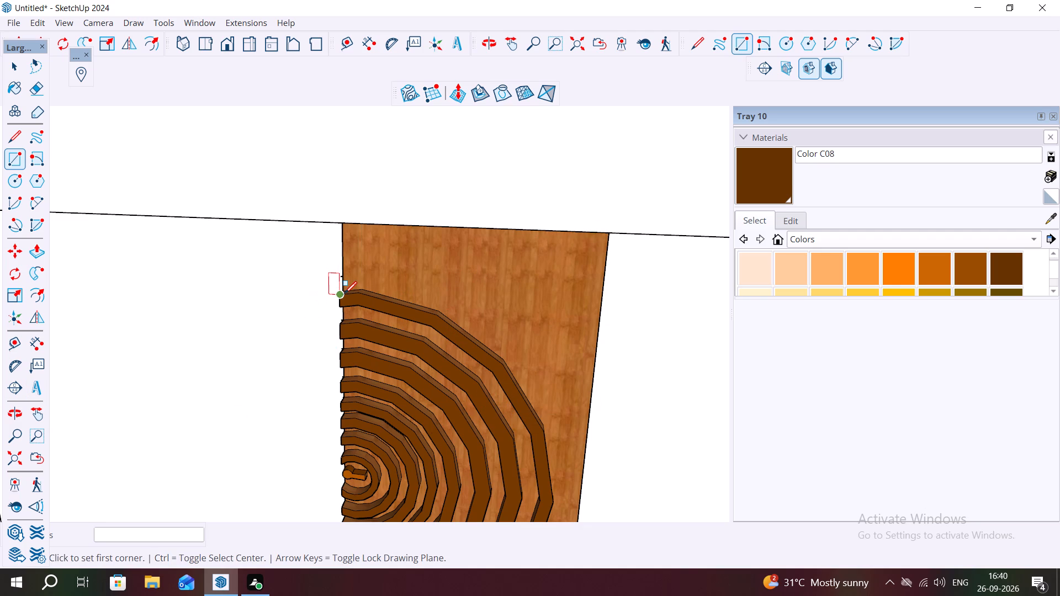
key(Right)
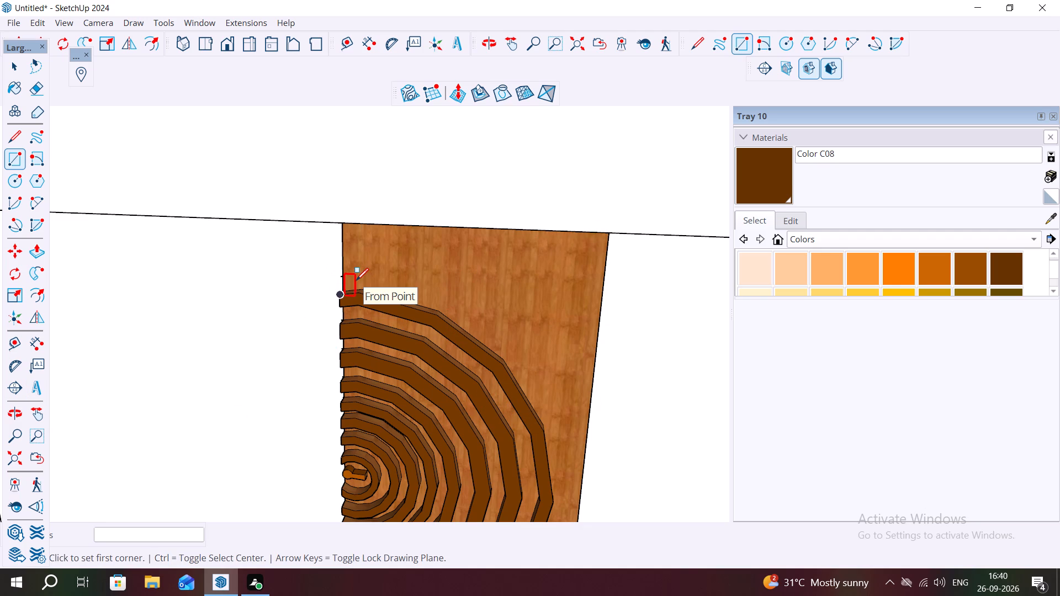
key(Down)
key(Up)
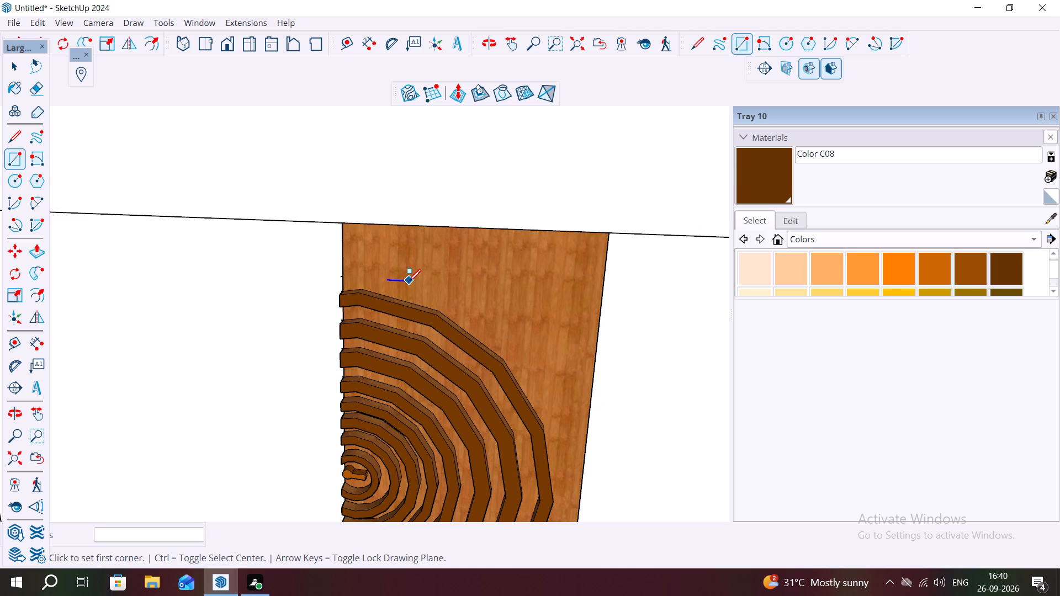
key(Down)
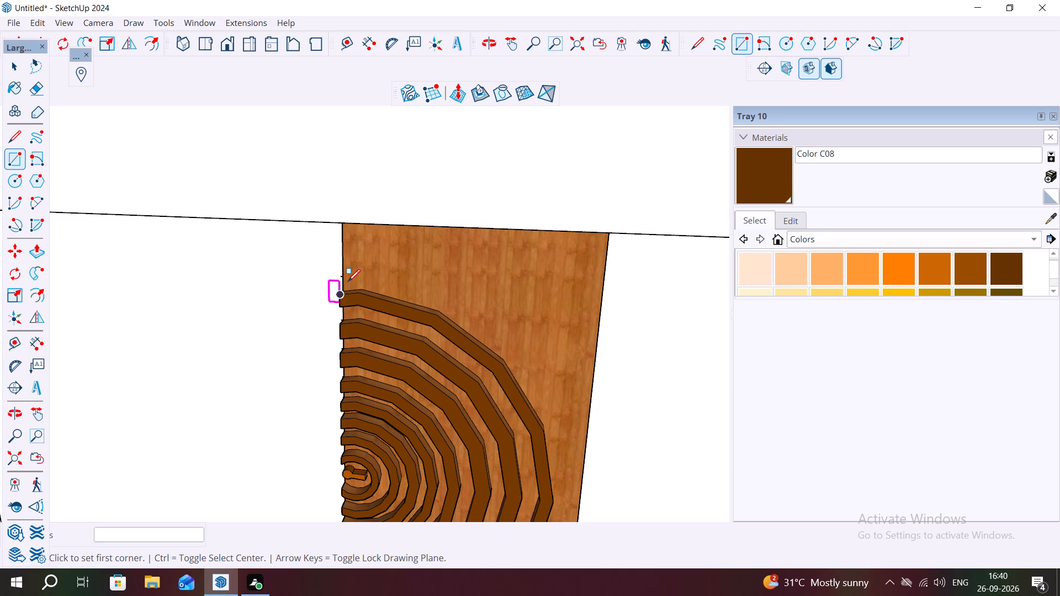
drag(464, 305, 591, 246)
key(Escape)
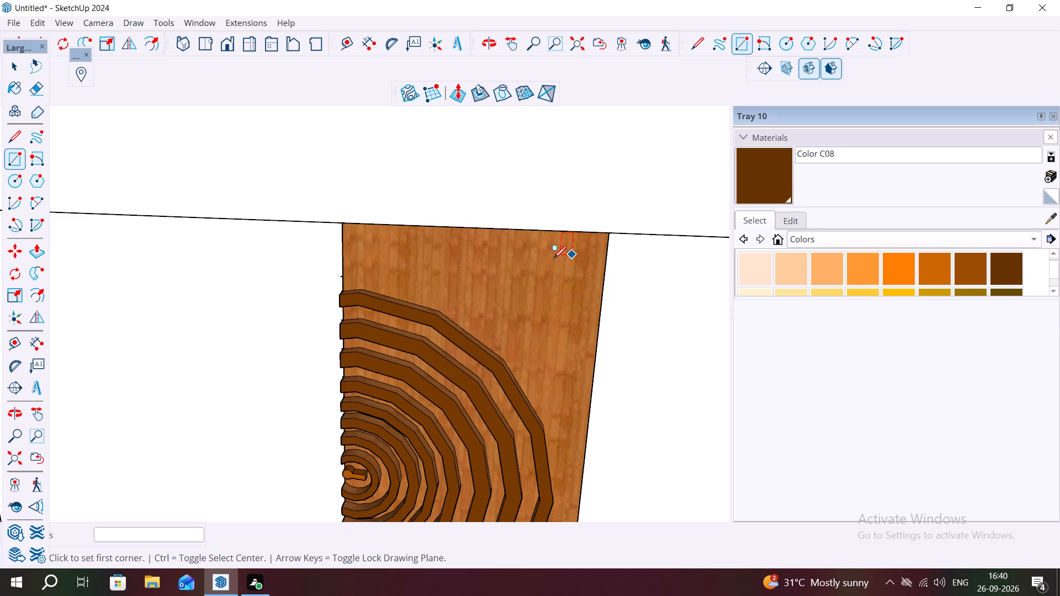
Draw two upright lines from the outermost raised band to the door's top edge, near the door's handle-side edge.
key(l)
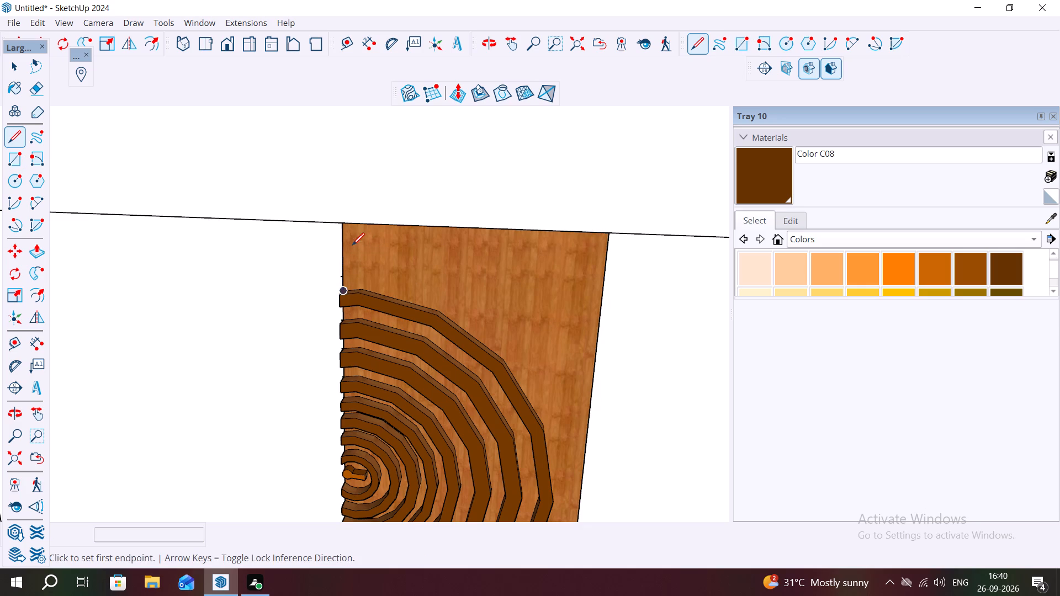
click(358, 289)
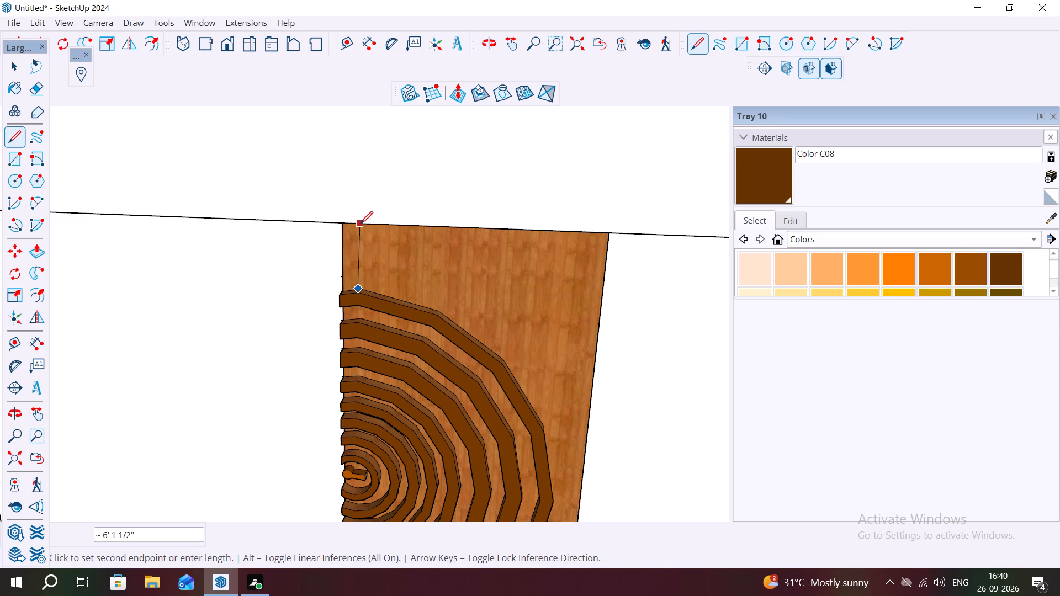
click(361, 223)
key(Escape)
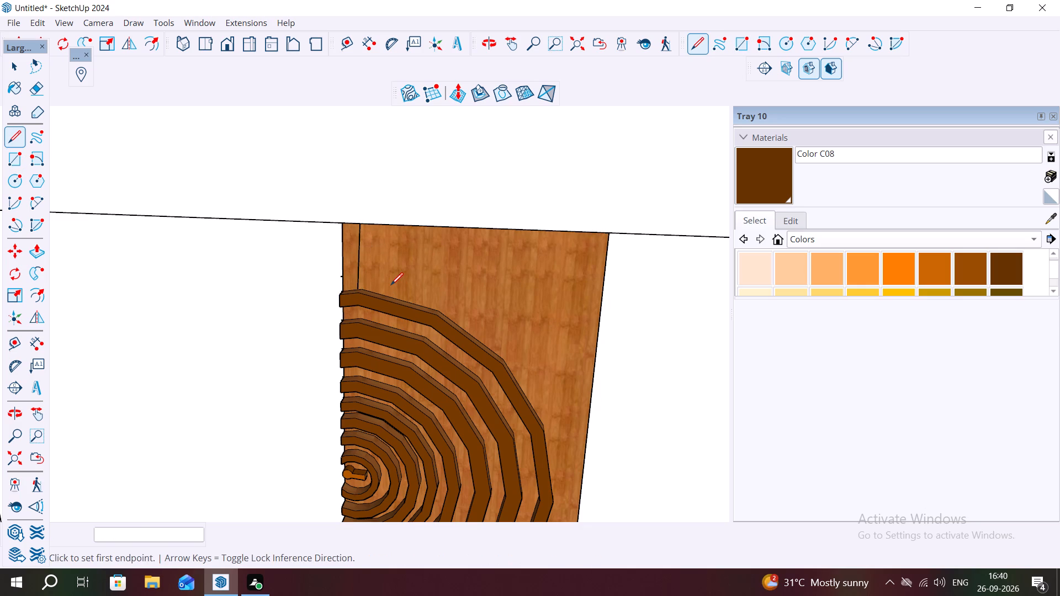
key(space)
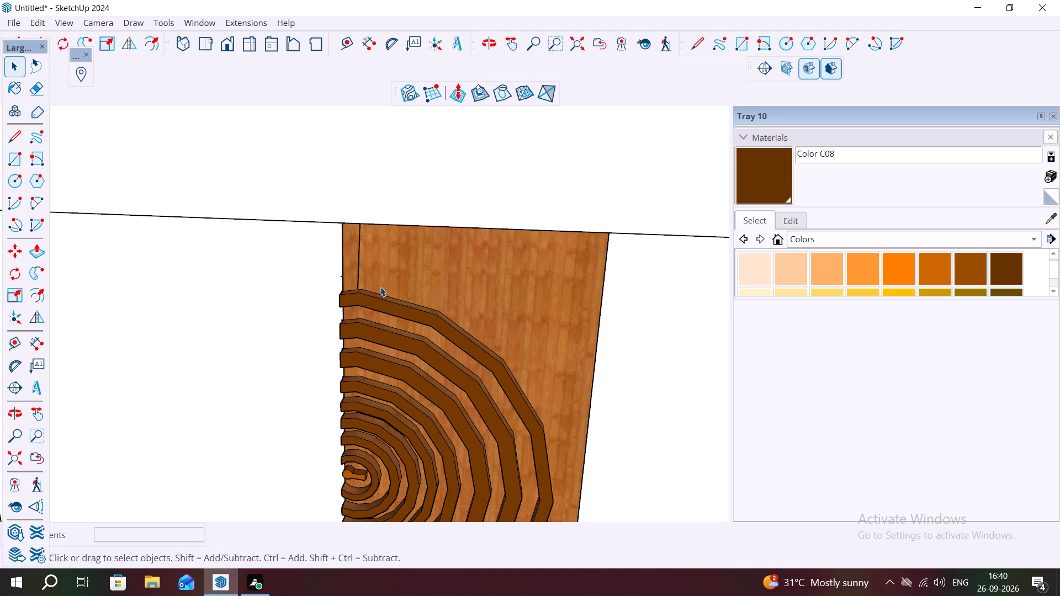
key(l)
click(377, 292)
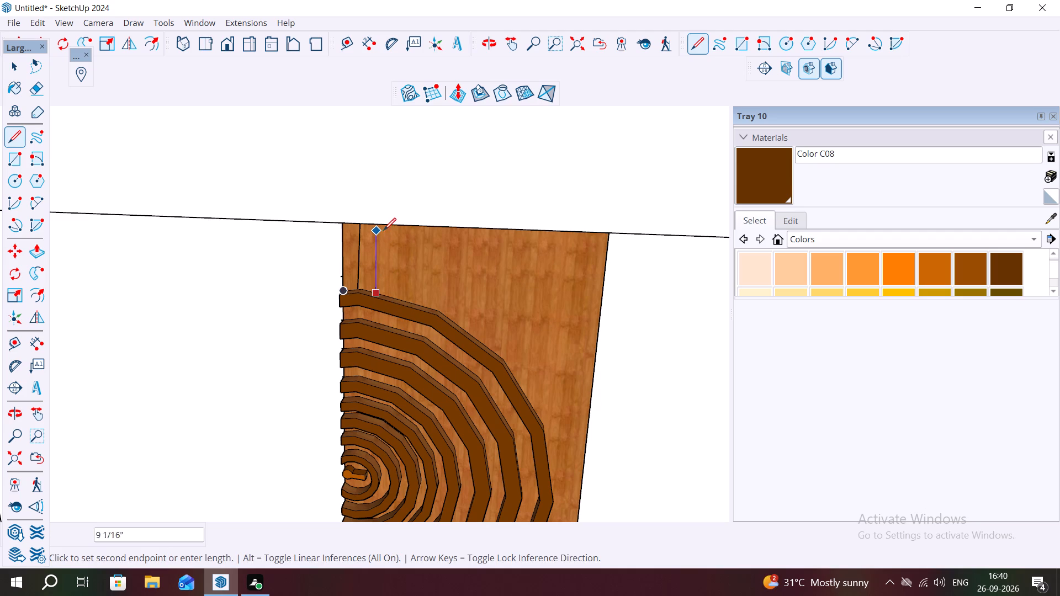
click(377, 226)
key(space)
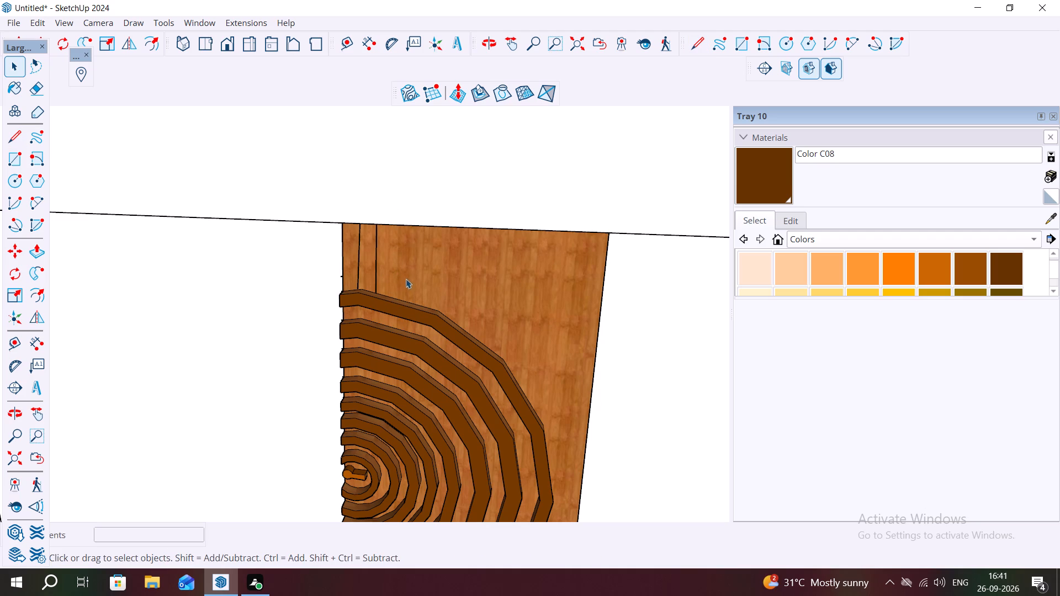
key(space)
Draw two more upright lines beside the first pair, from the outermost band to the door's top edge, each spaced slightly closer.
key(l)
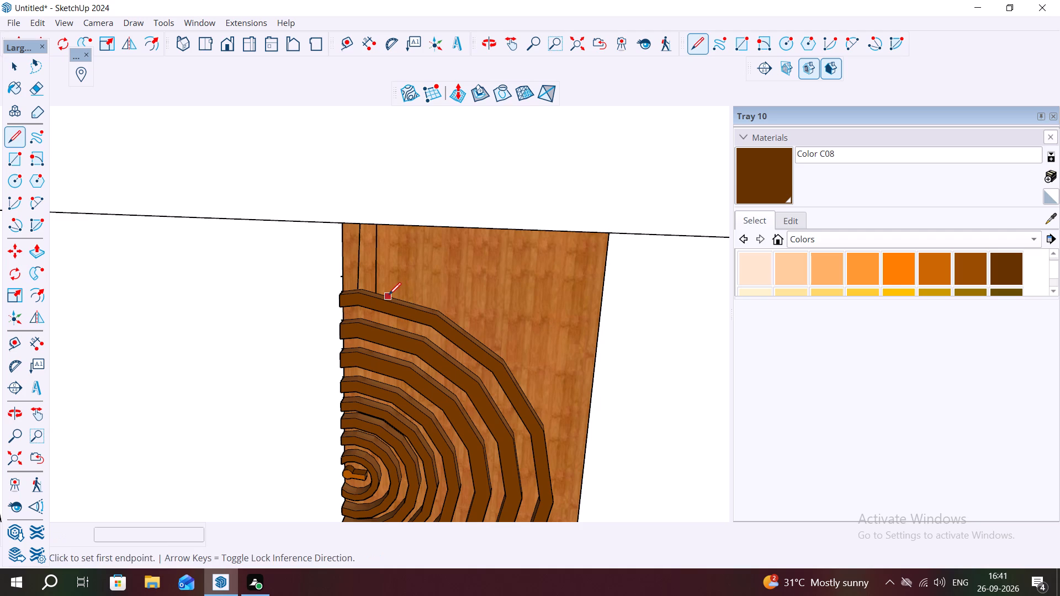
click(389, 295)
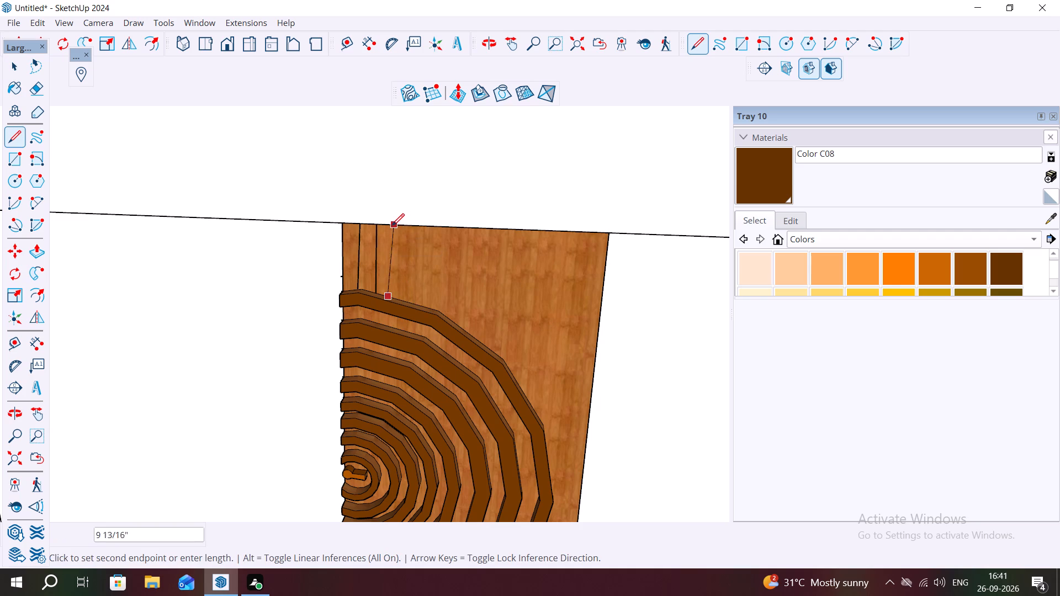
click(390, 223)
key(space)
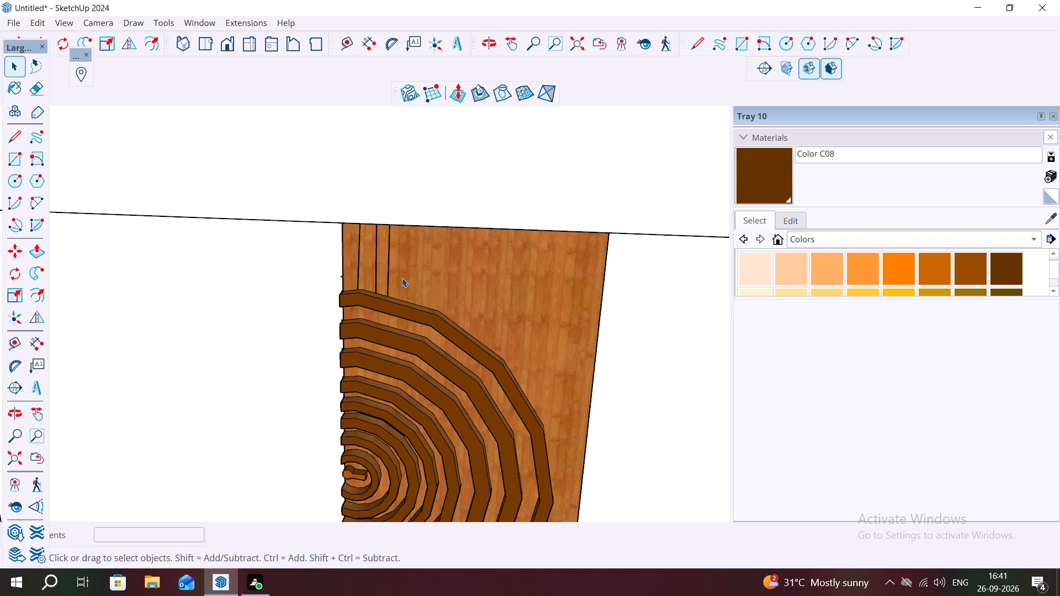
key(space)
key(l)
key(l)
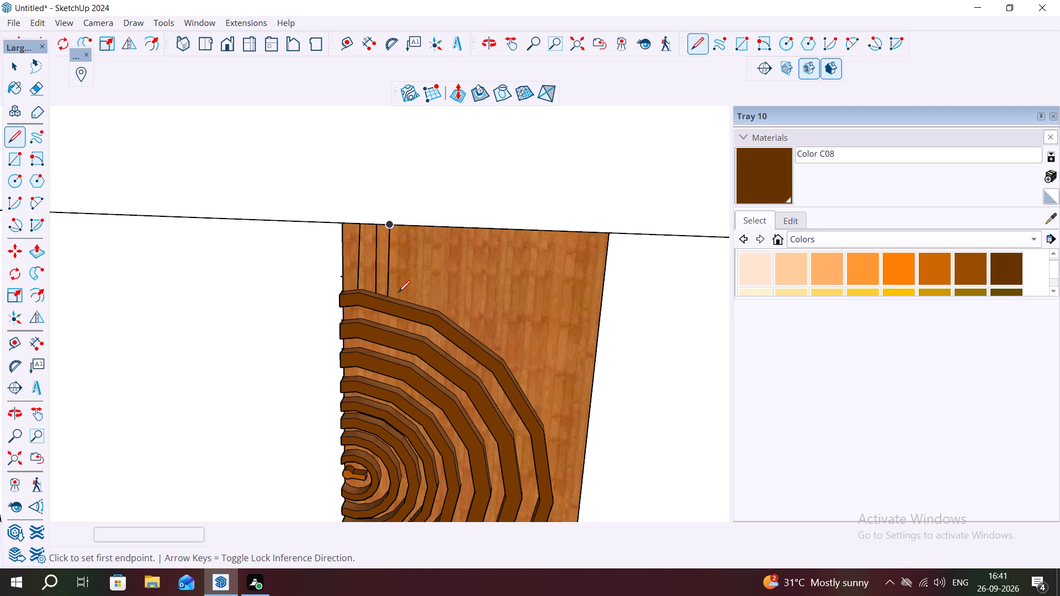
click(399, 298)
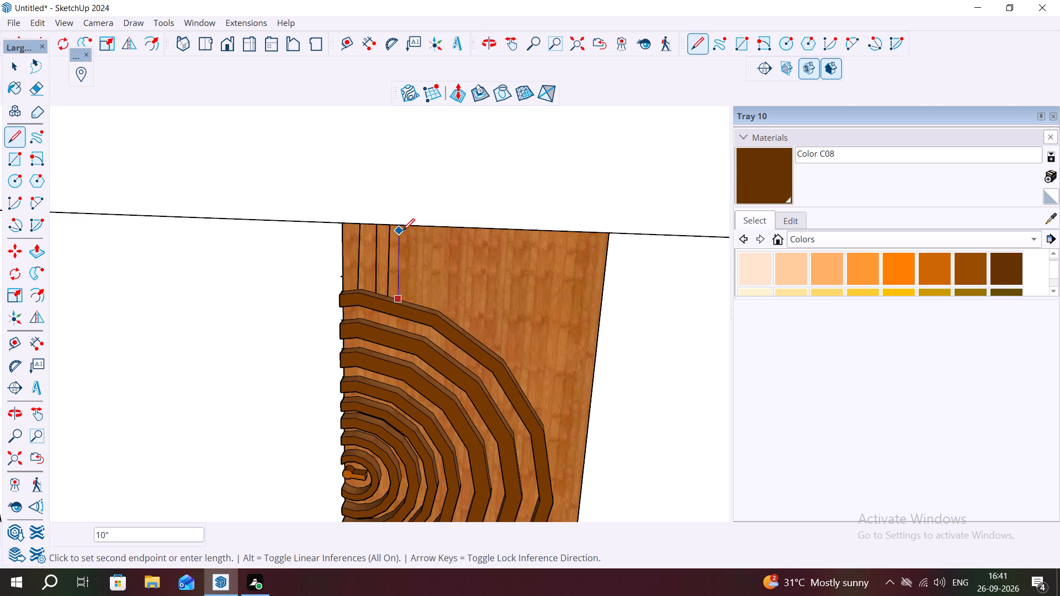
click(400, 225)
Draw a diagonal line from a corner of the outermost raised band to the door's far top corner and check how the lines lie.
key(l)
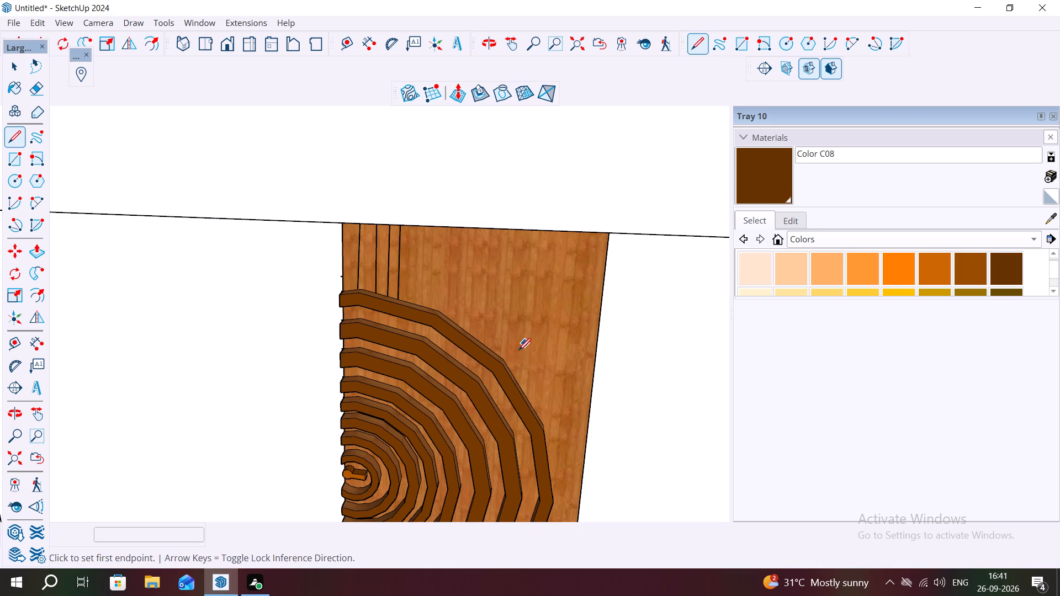
click(504, 356)
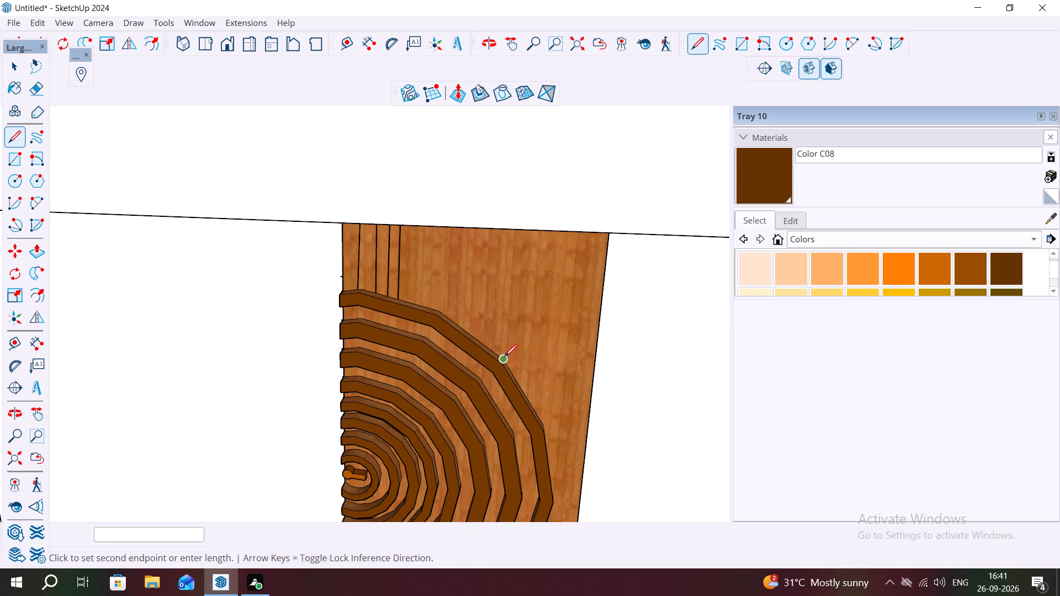
click(610, 236)
key(Escape)
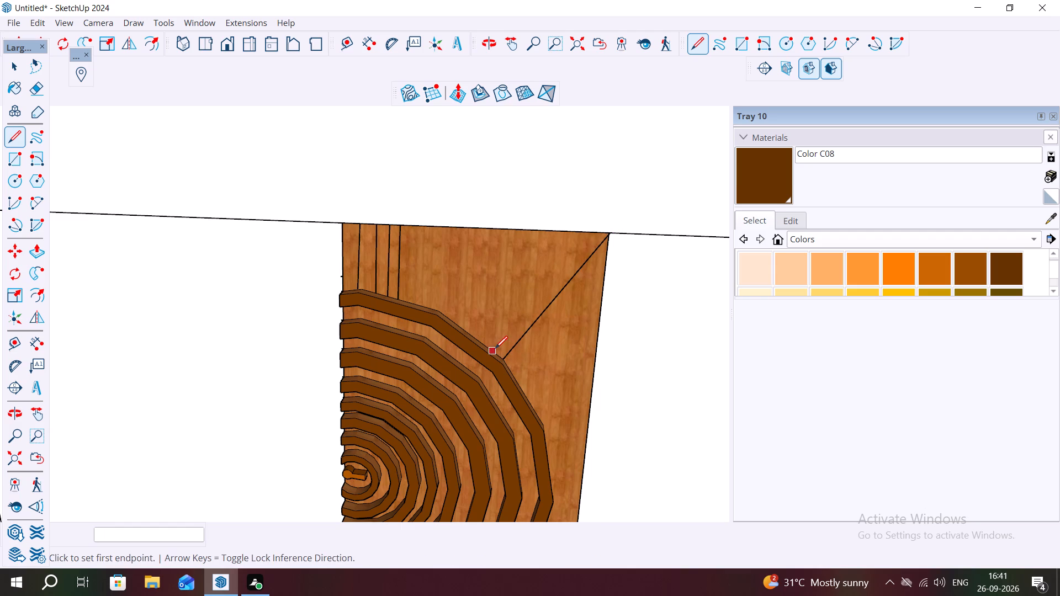
scroll(497, 356, up, 7)
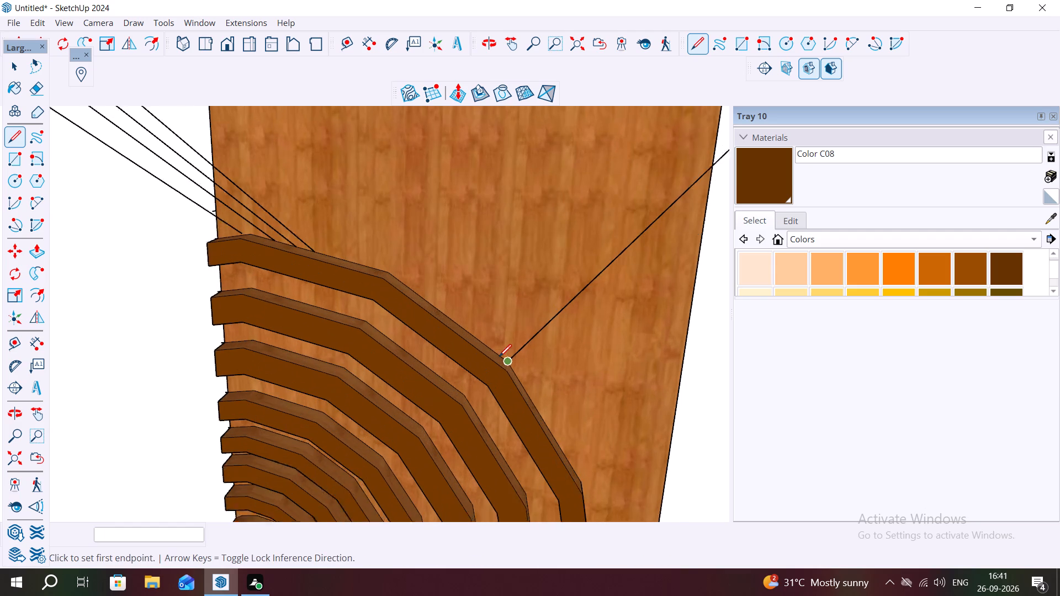
scroll(495, 351, down, 1)
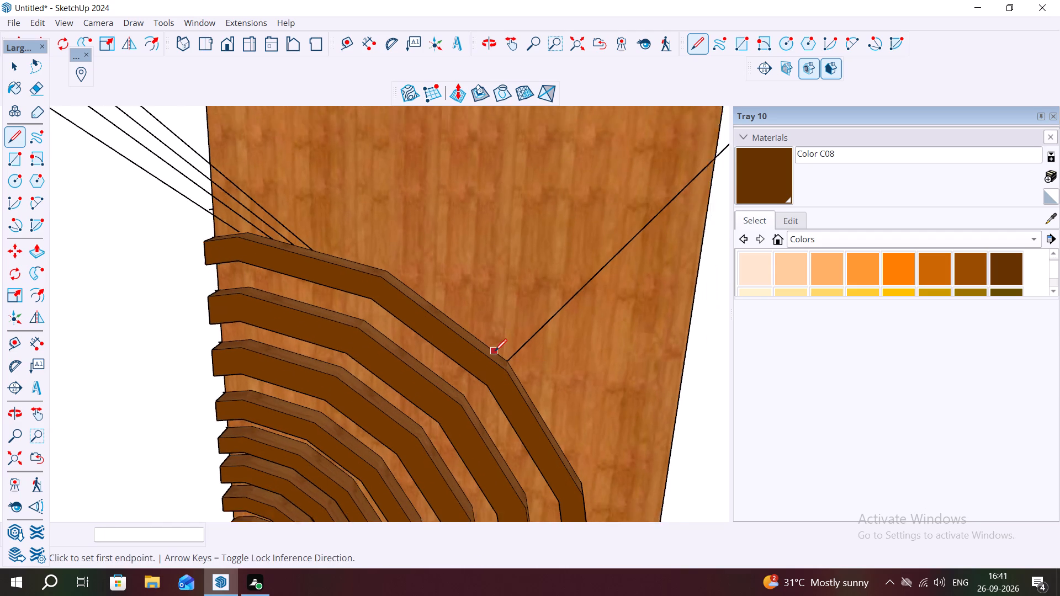
scroll(495, 351, down, 8)
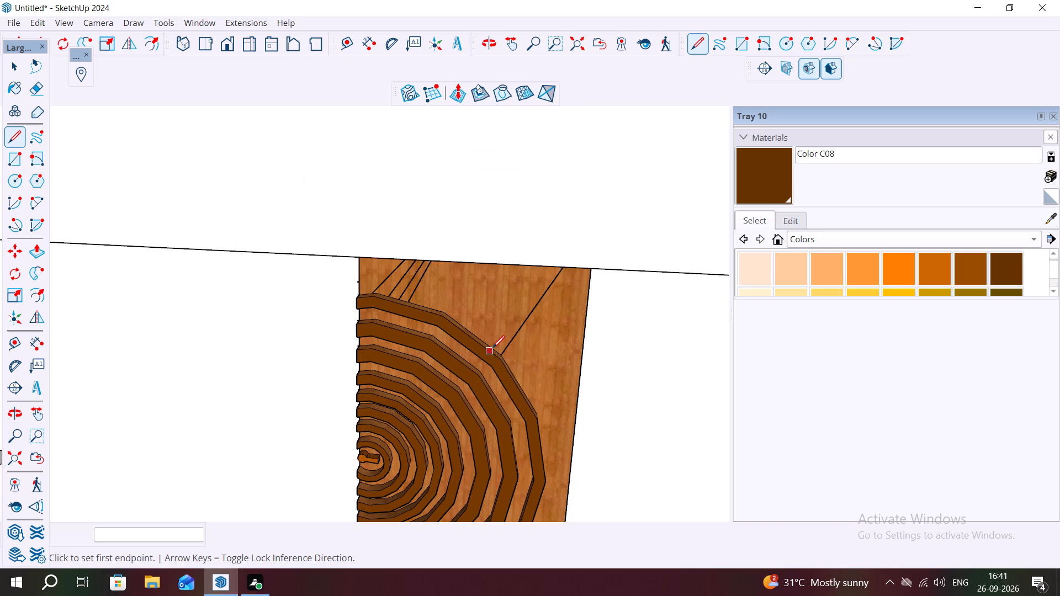
Undo the diagonal line drawn from the outermost raised band's corner.
scroll(497, 316, up, 3)
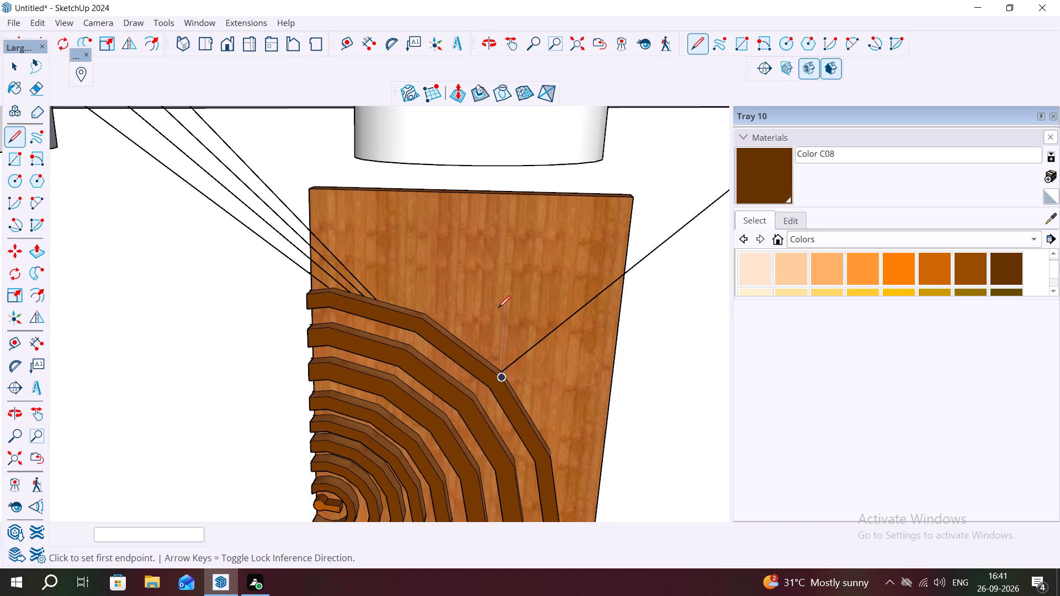
key(ctrl+z)
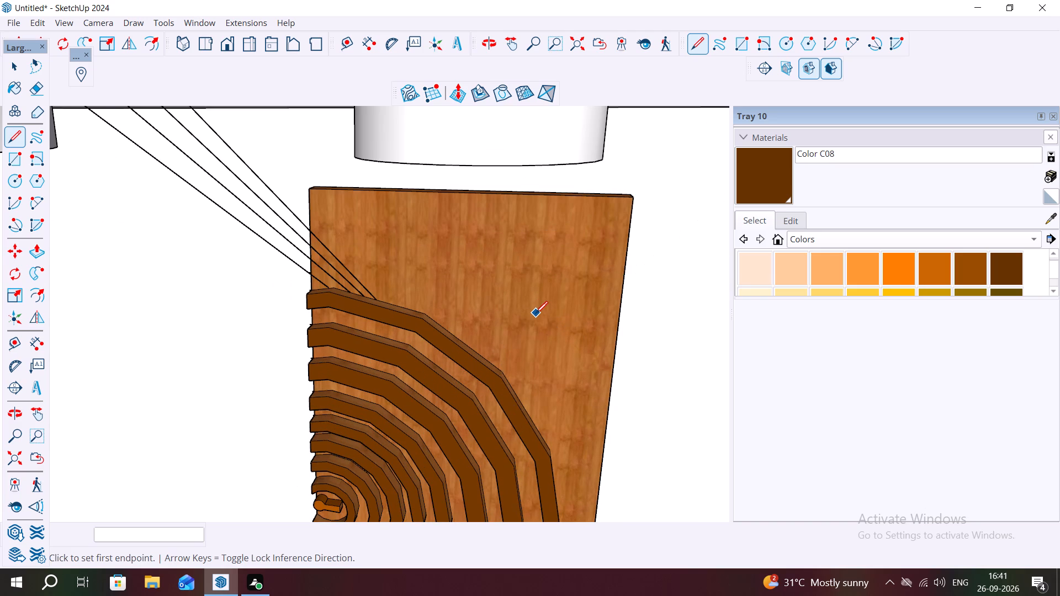
Draw four near-parallel diagonal lines, about 2' down to 1' 10" long, from around the door's far top corner to the outermost raised band.
click(633, 198)
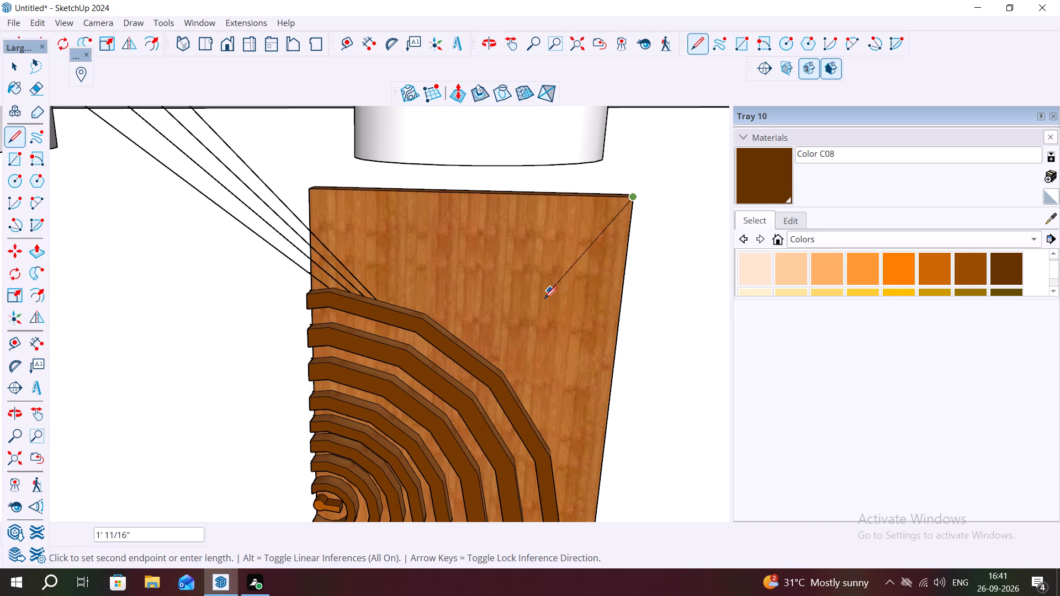
click(497, 363)
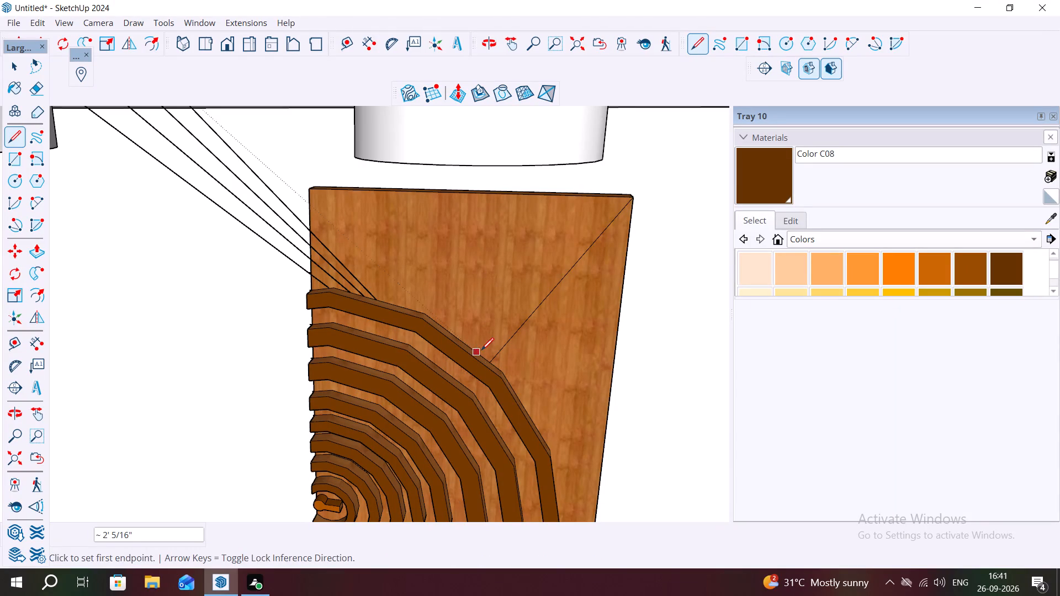
click(621, 198)
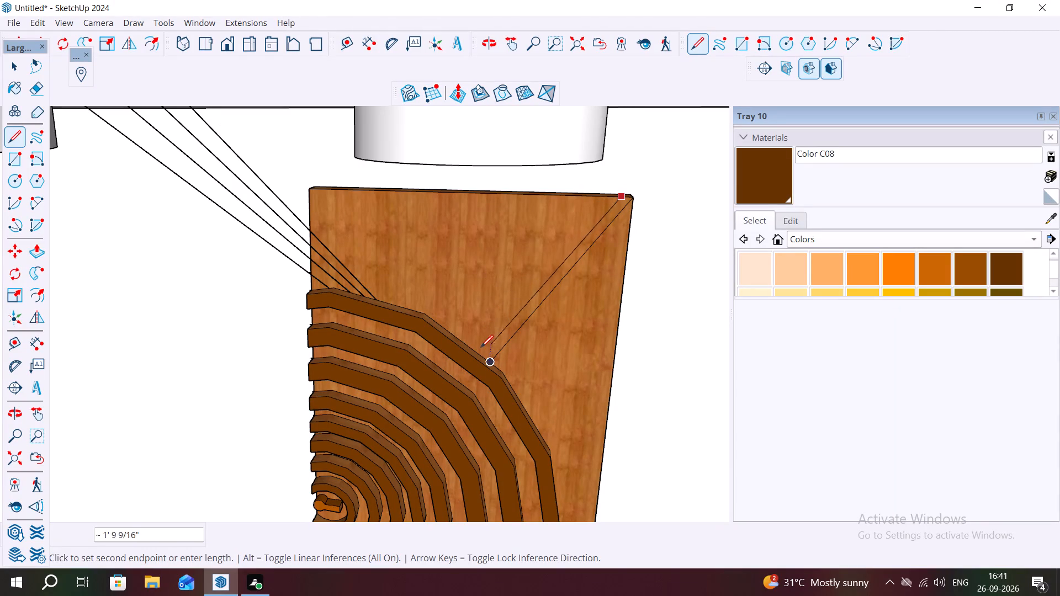
click(484, 354)
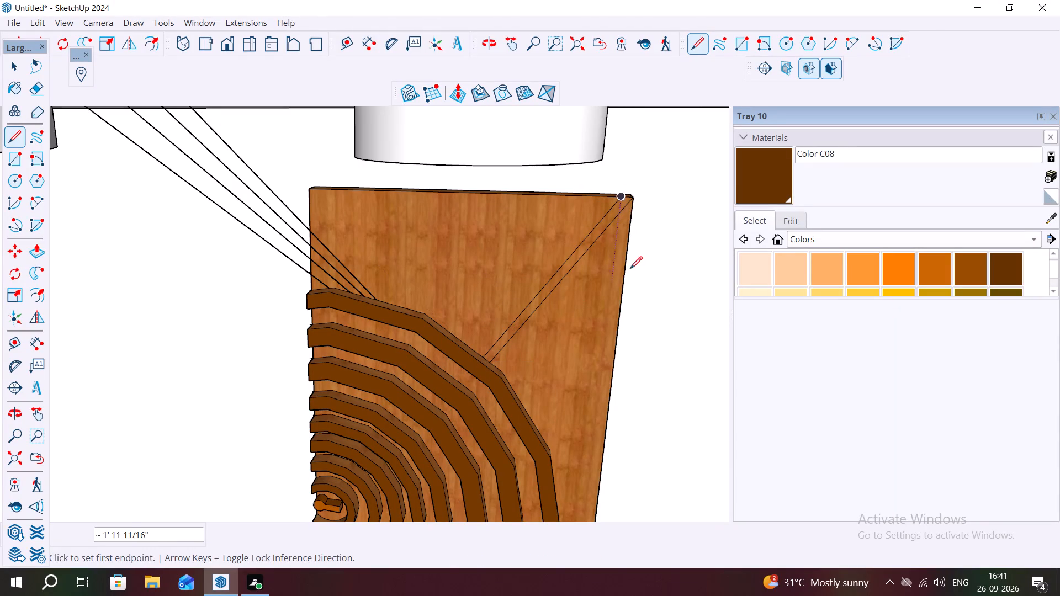
click(632, 215)
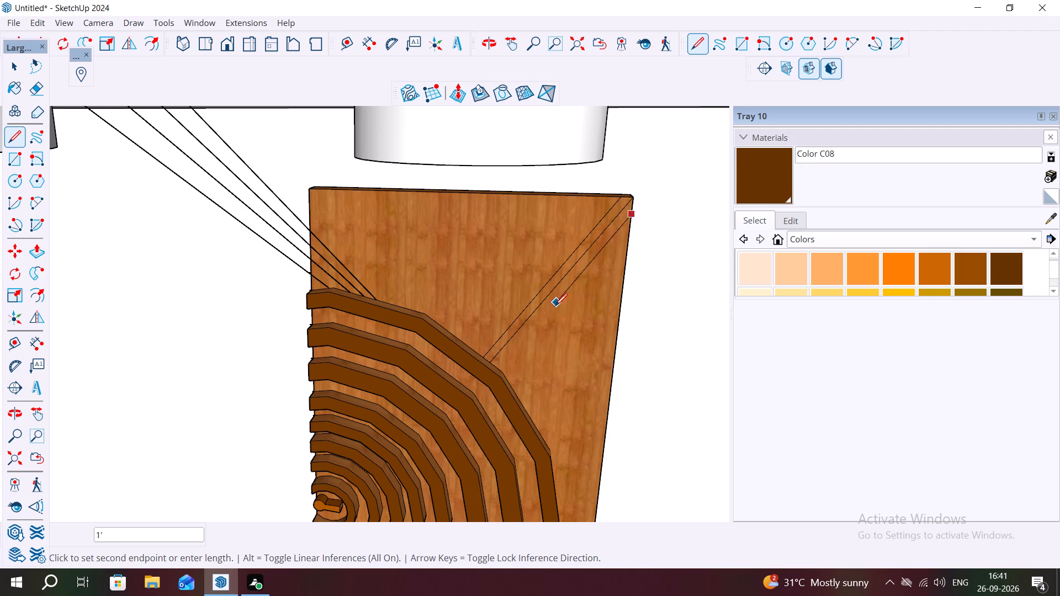
click(504, 368)
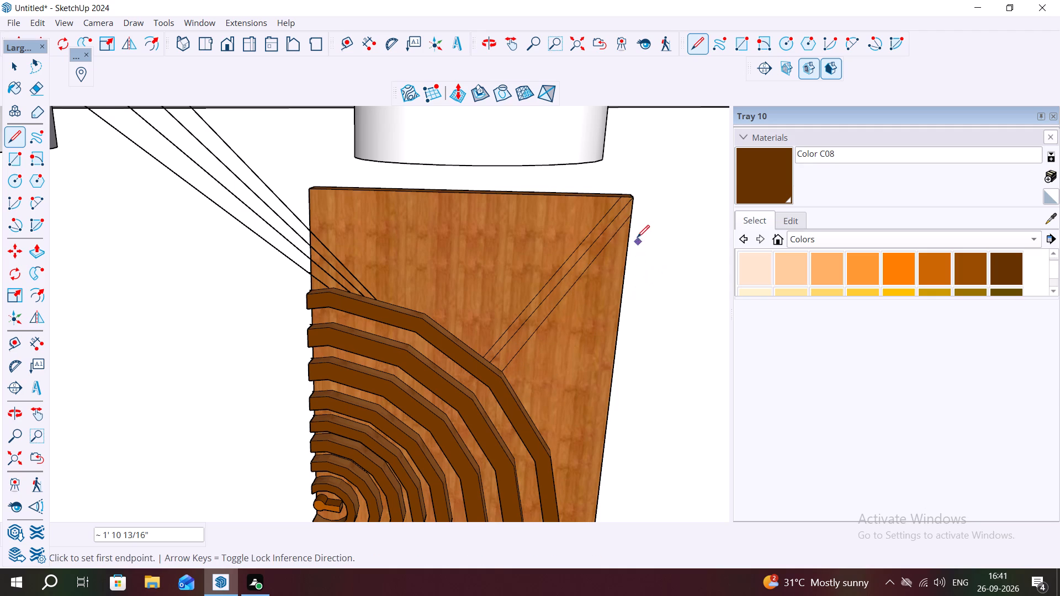
click(628, 232)
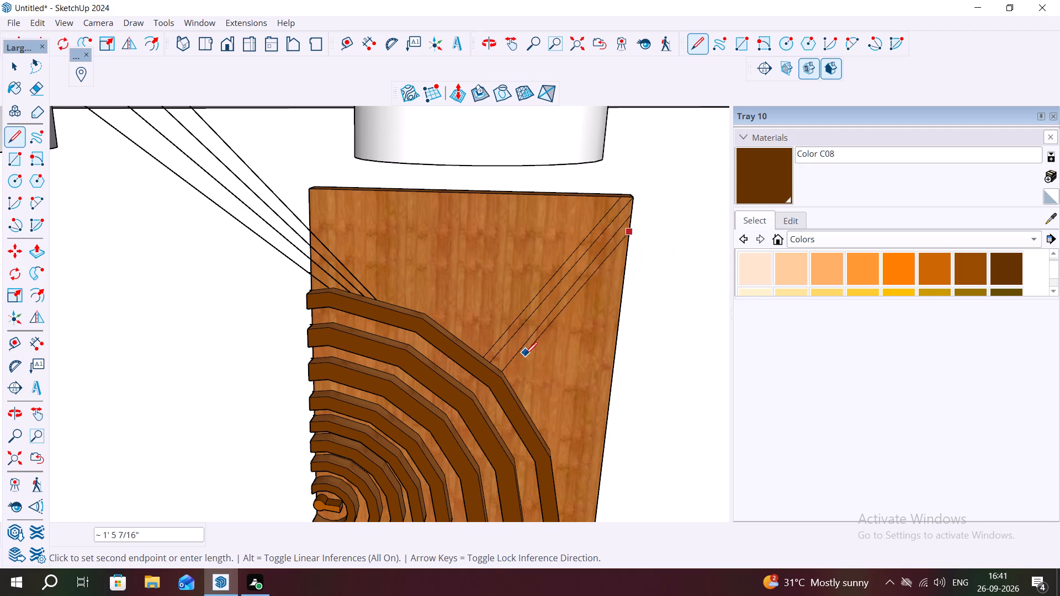
click(511, 382)
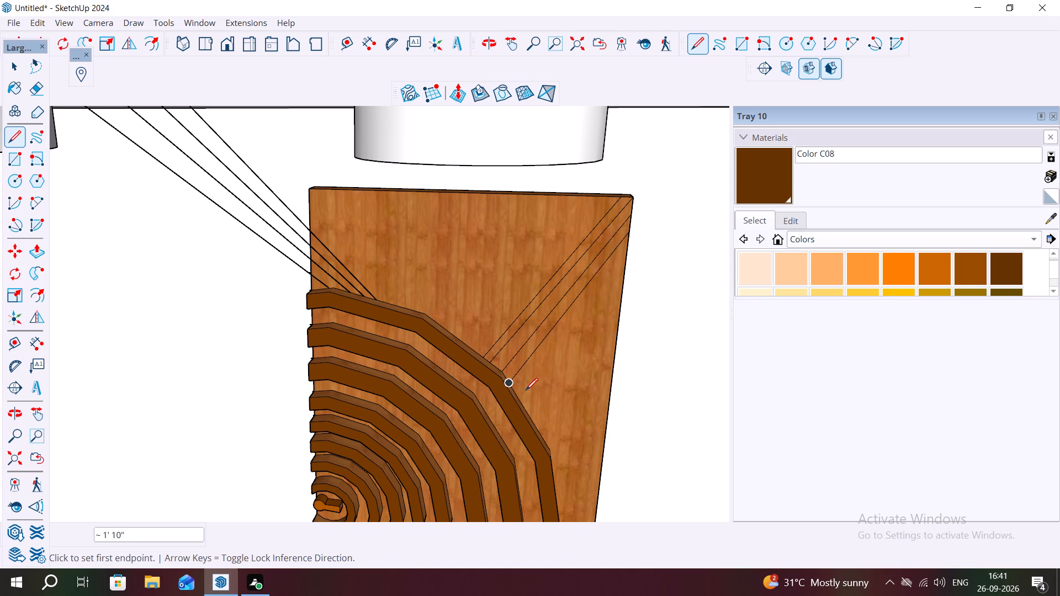
key(Escape)
Draw five more evenly spaced diagonal lines from the outermost band to the door's far side edge, continuing below the first four.
click(519, 393)
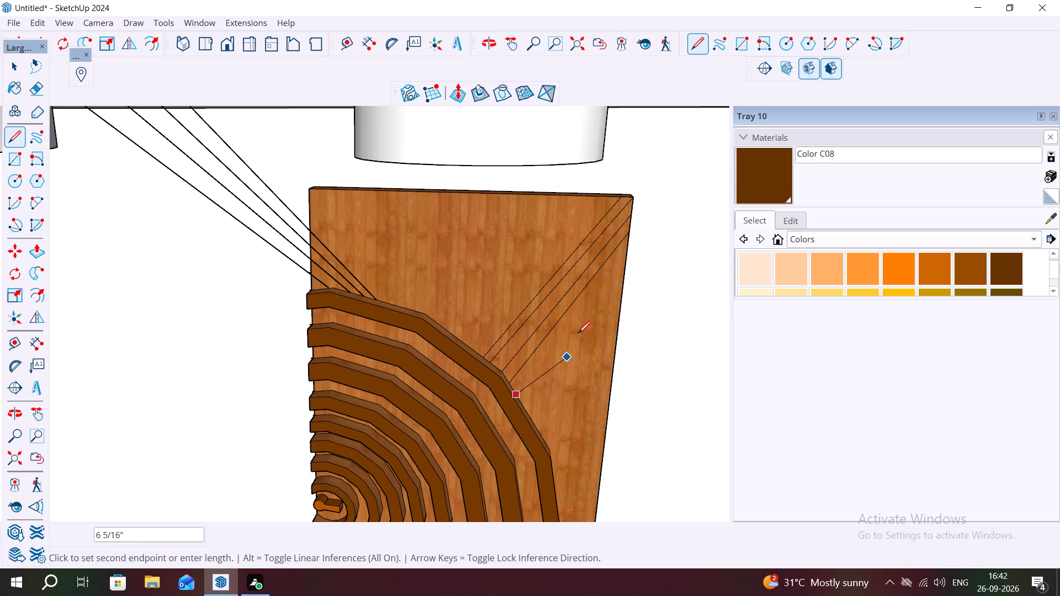
click(629, 253)
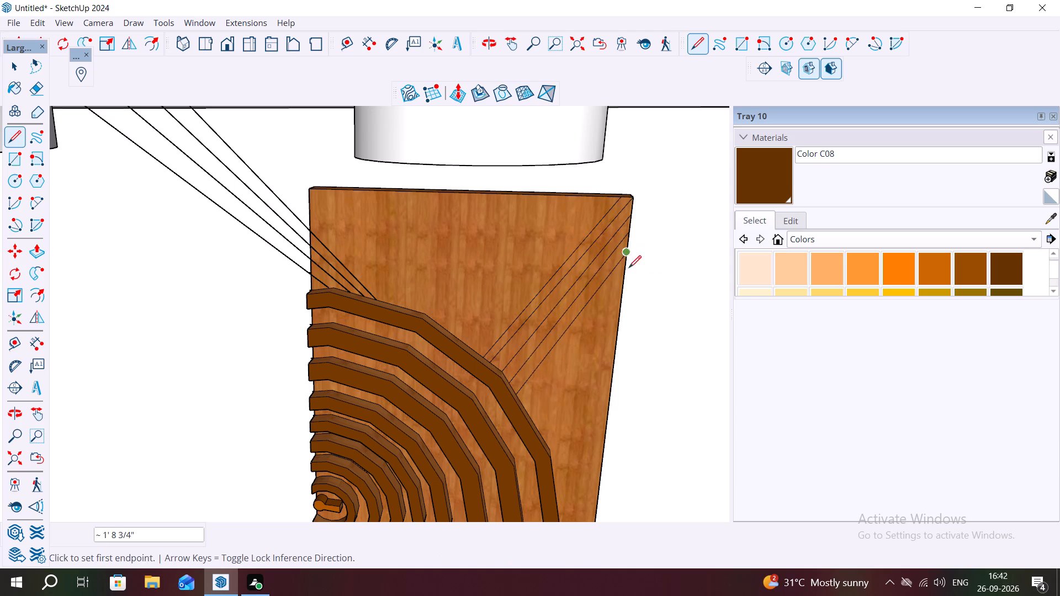
key(Escape)
click(526, 405)
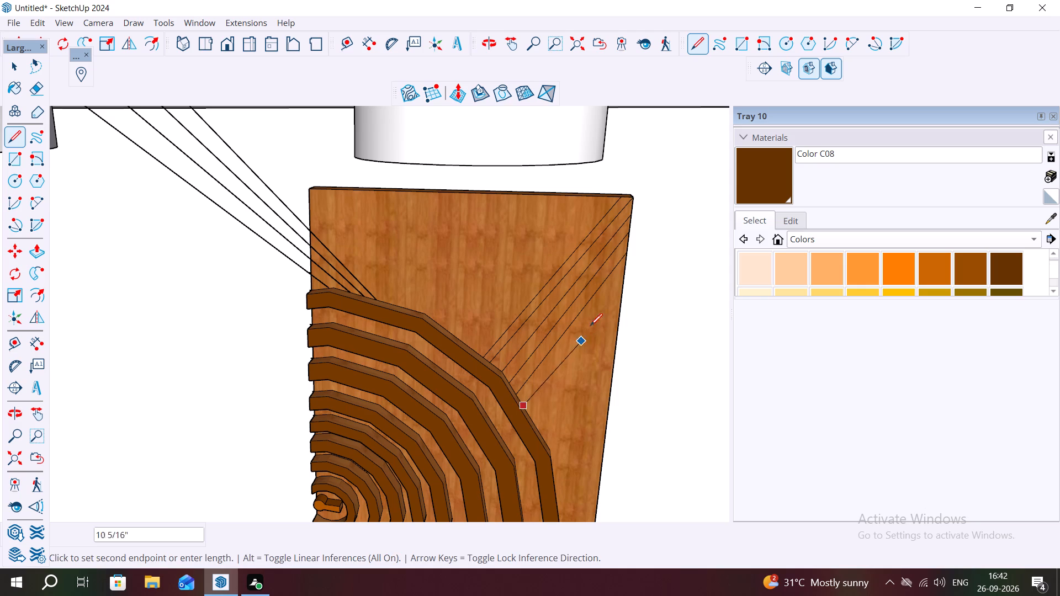
click(624, 272)
key(Escape)
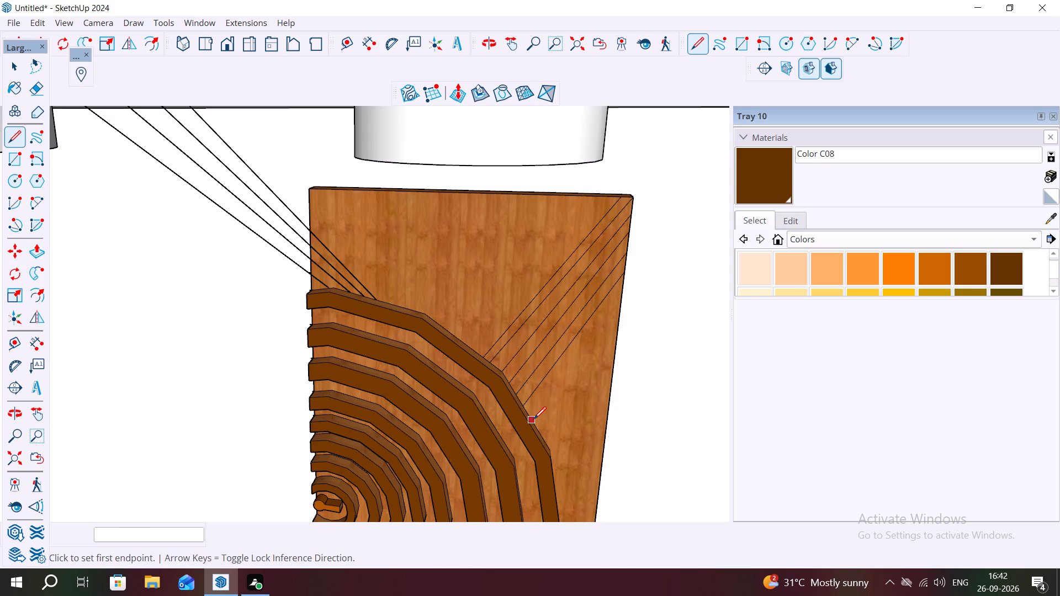
click(535, 419)
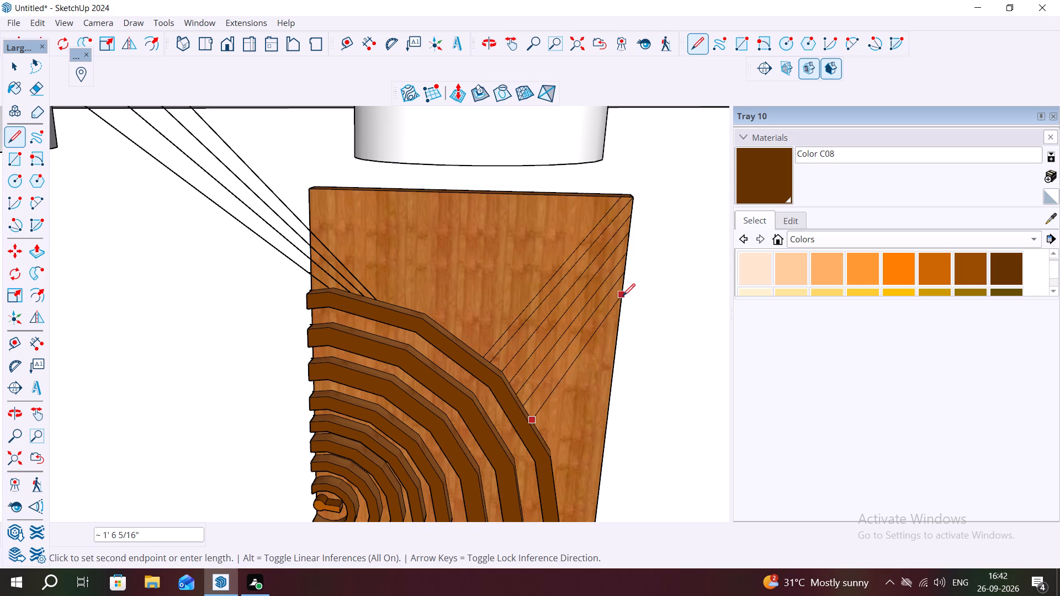
click(623, 296)
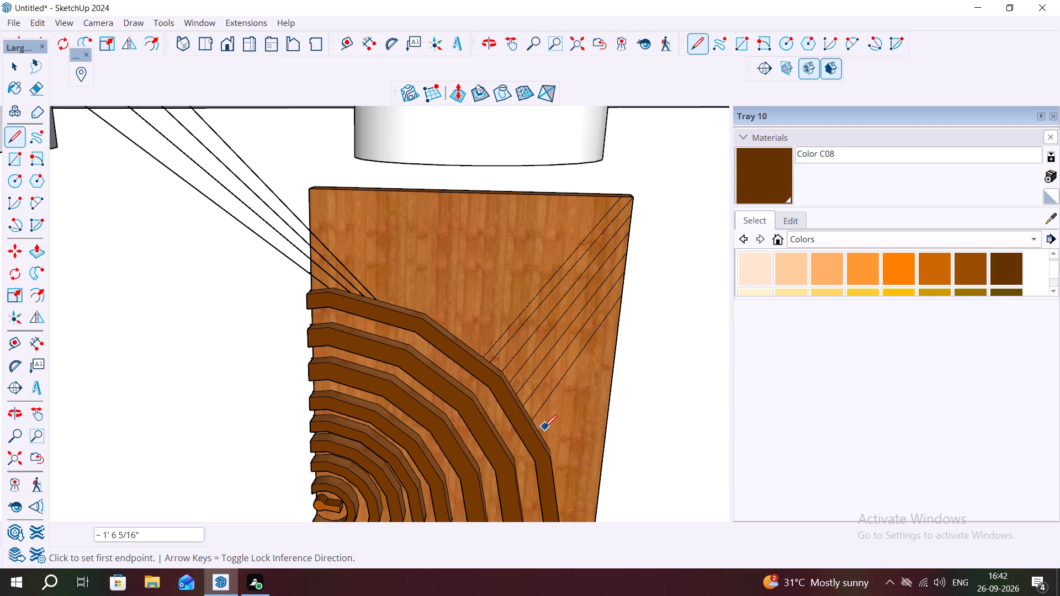
click(542, 432)
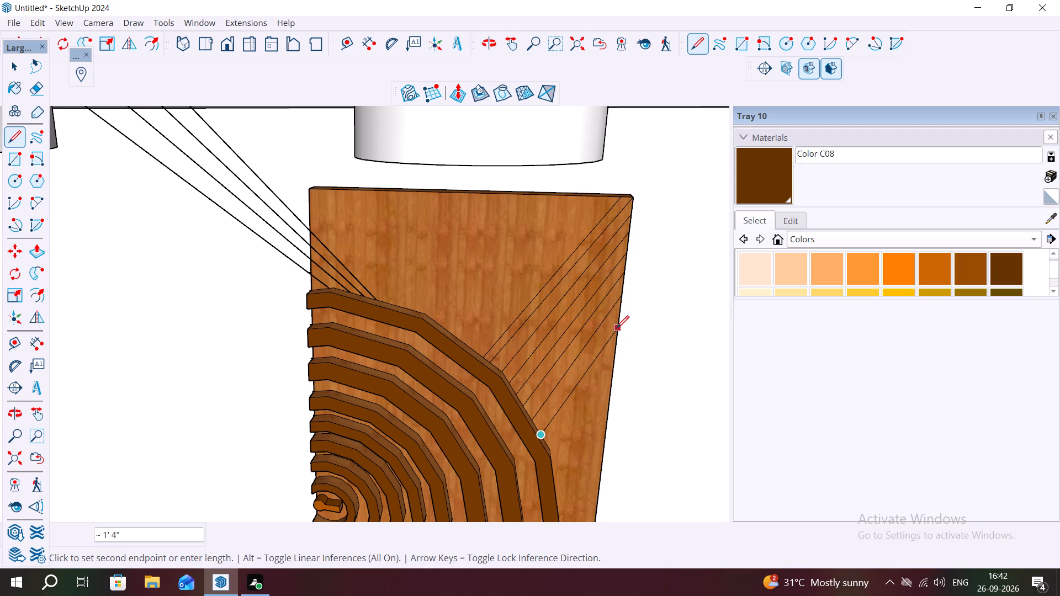
click(619, 324)
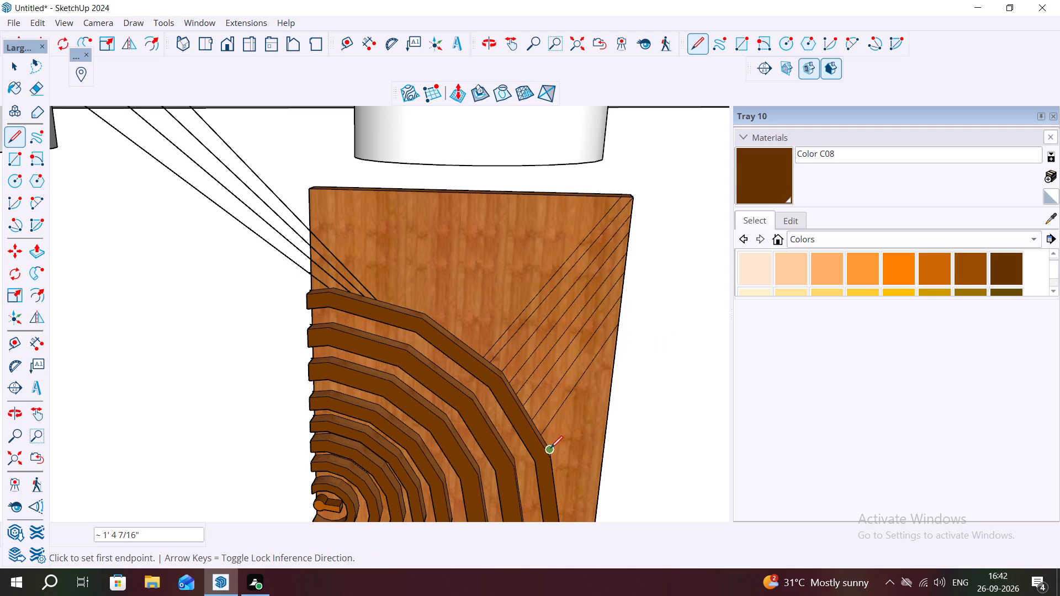
click(550, 448)
click(613, 356)
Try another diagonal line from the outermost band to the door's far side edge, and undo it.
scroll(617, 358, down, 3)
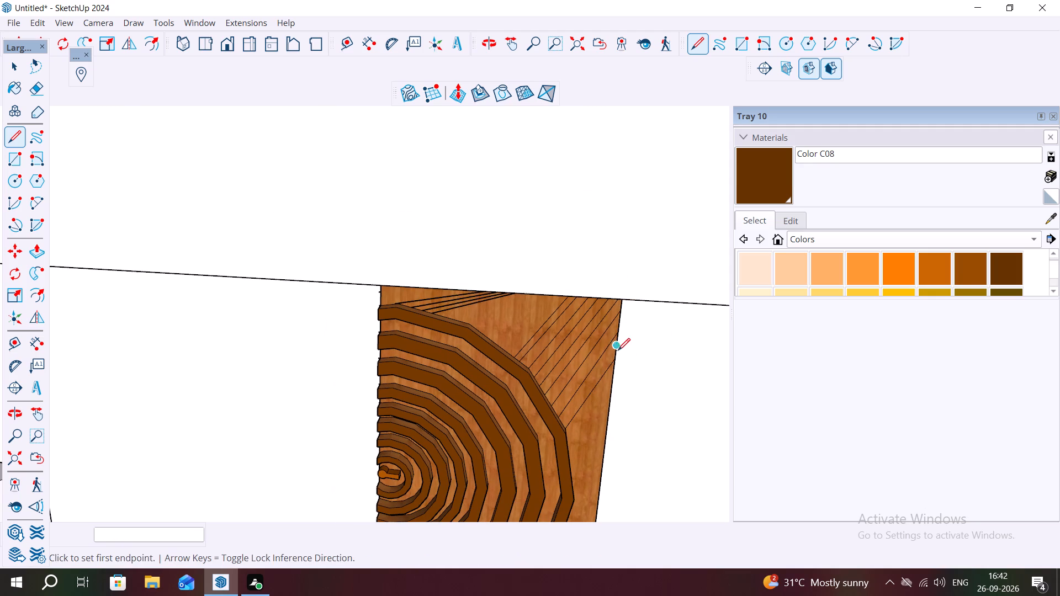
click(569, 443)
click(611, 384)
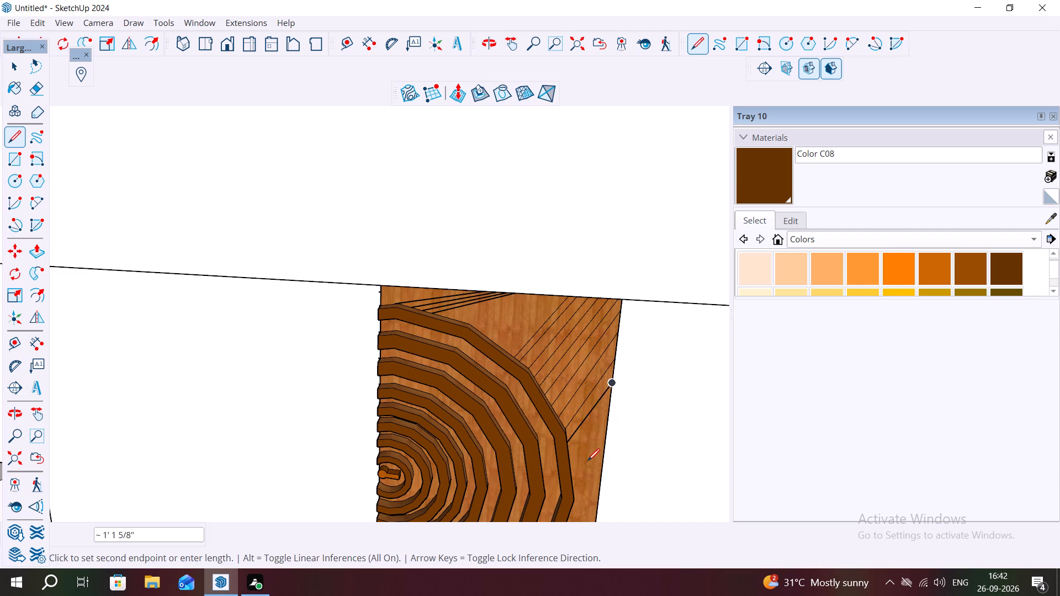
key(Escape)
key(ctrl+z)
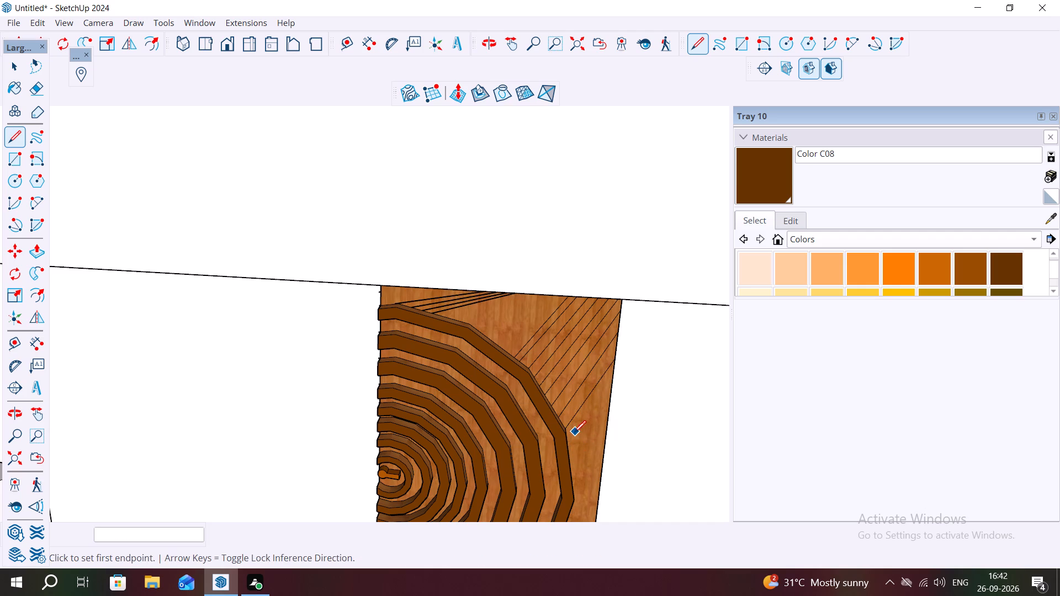
Draw two more diagonal lines, about 1' 1" and 11 1/4" long, from the outermost band to the door's far side edge.
scroll(574, 448, up, 1)
middle_drag(572, 448, 454, 291)
scroll(431, 363, down, 1)
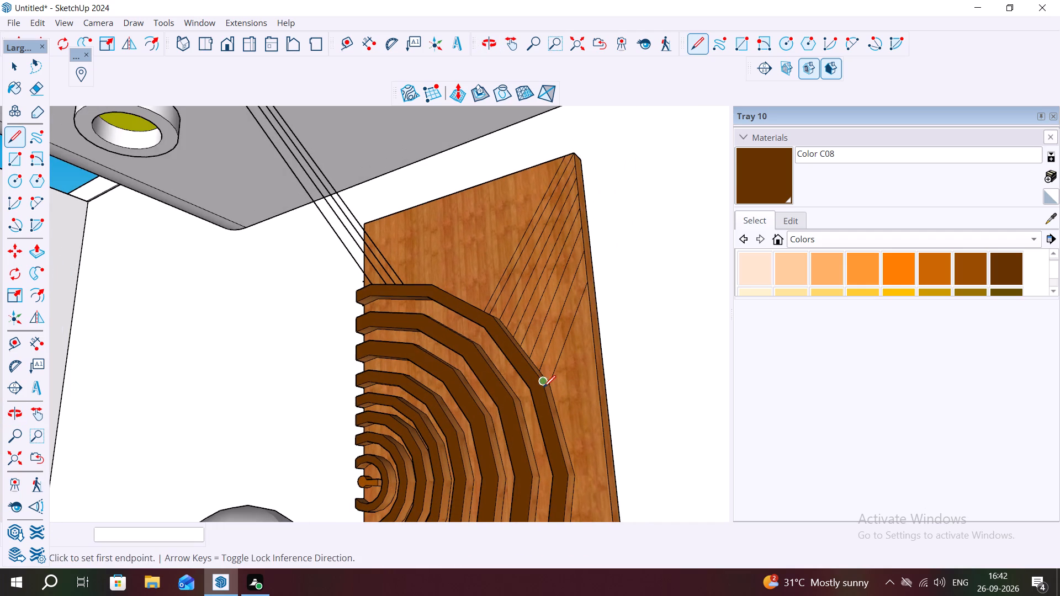
click(557, 401)
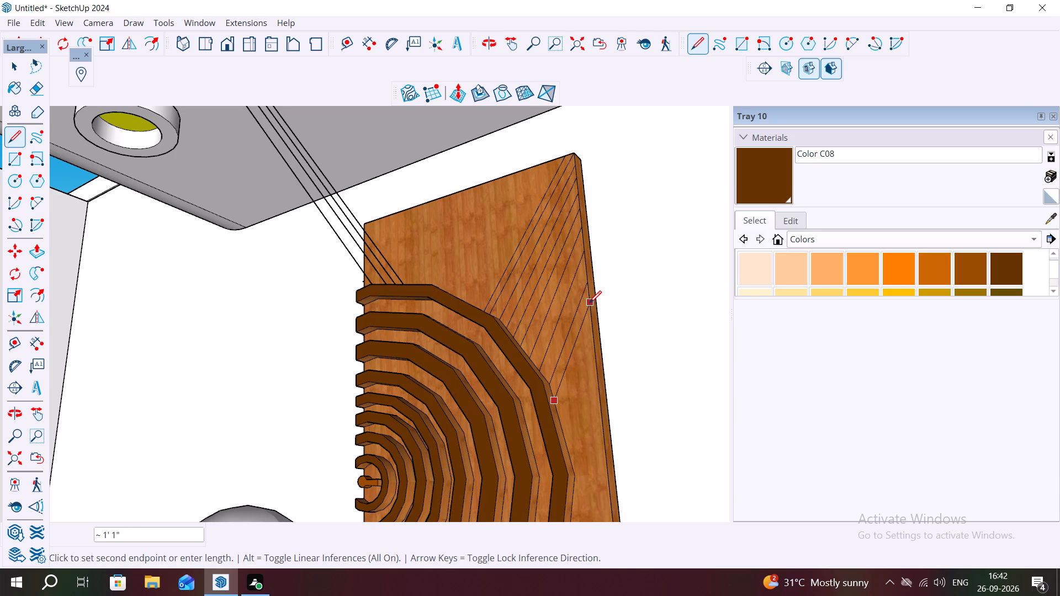
click(589, 303)
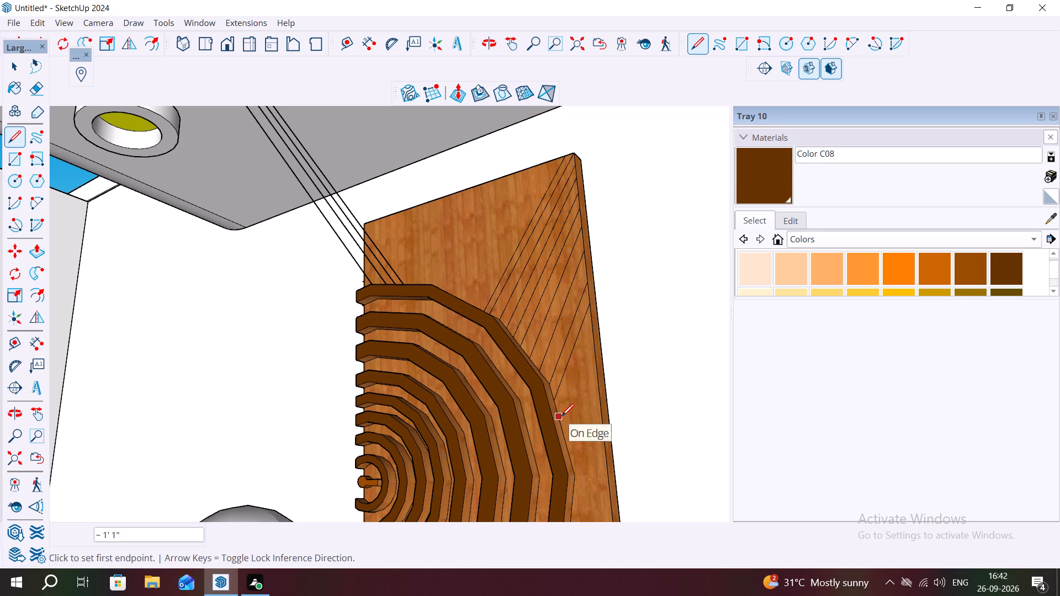
click(561, 416)
click(593, 332)
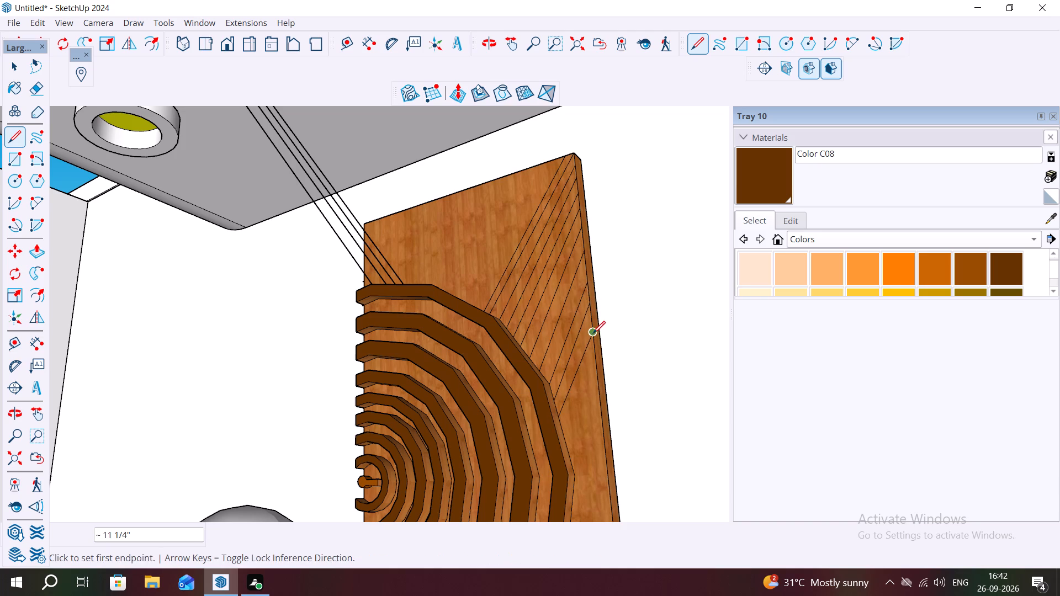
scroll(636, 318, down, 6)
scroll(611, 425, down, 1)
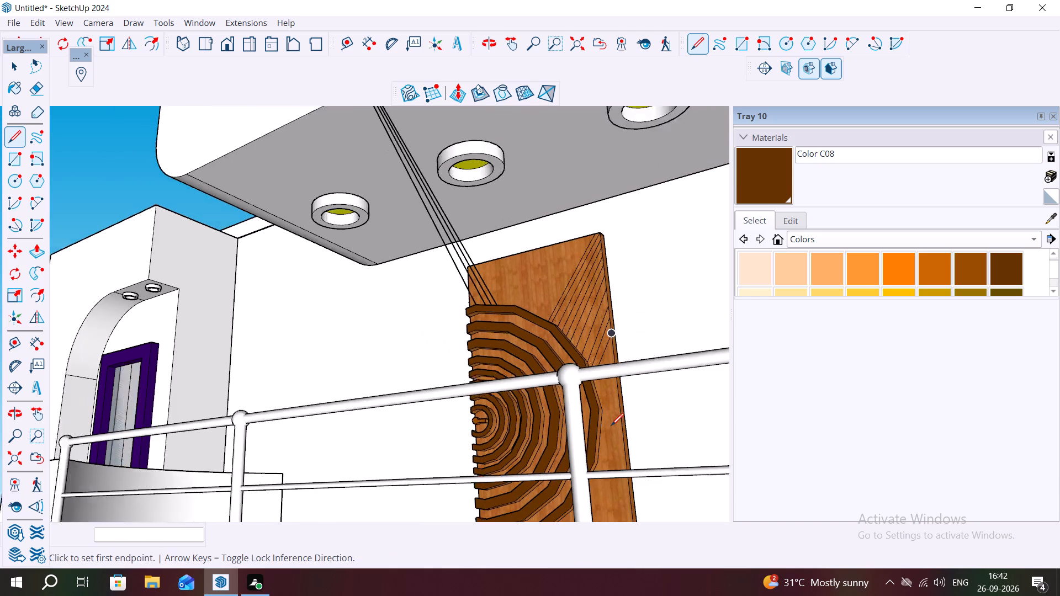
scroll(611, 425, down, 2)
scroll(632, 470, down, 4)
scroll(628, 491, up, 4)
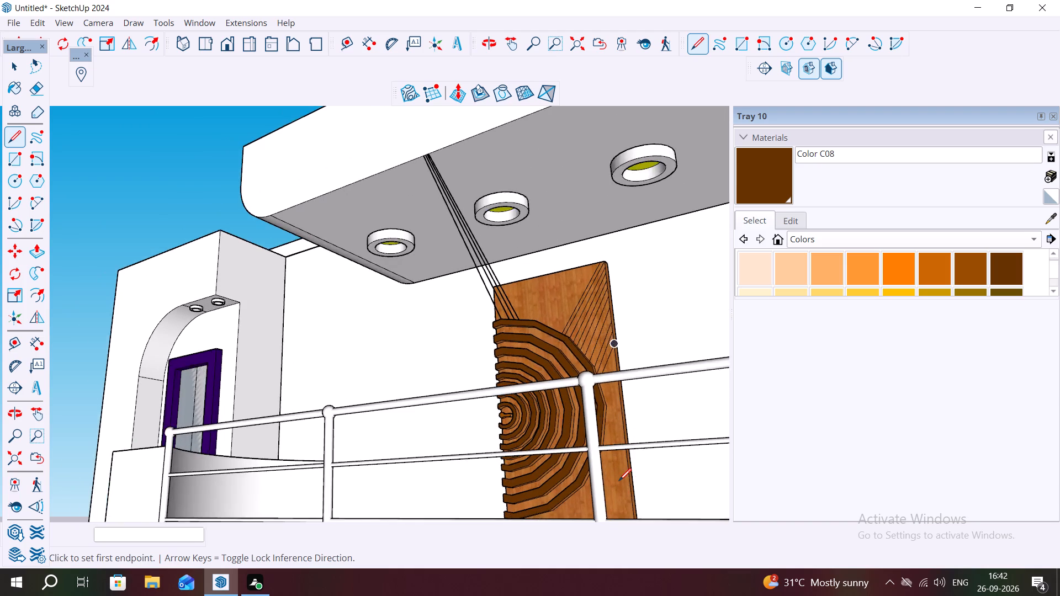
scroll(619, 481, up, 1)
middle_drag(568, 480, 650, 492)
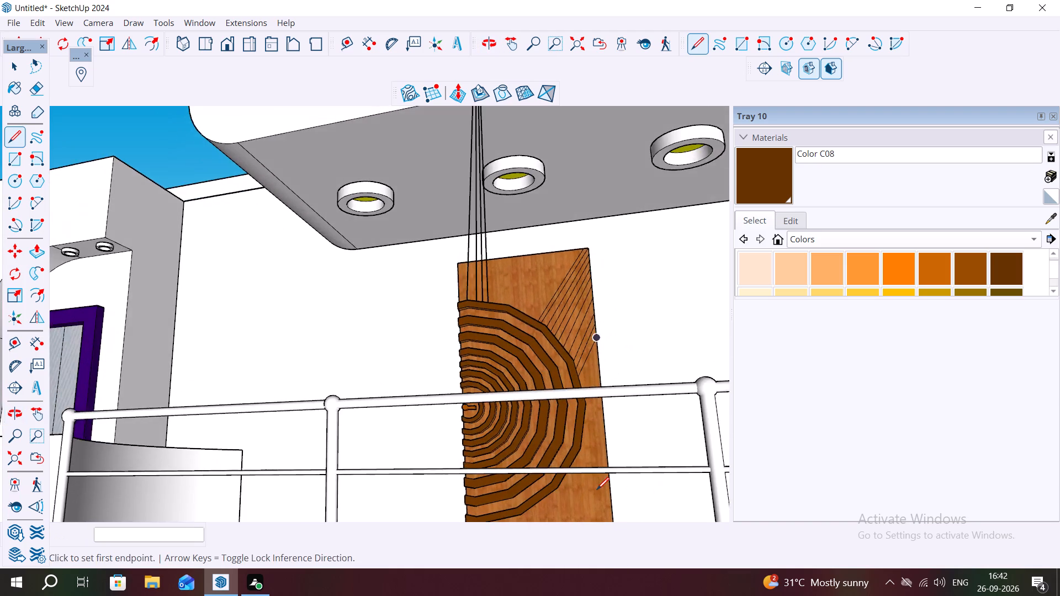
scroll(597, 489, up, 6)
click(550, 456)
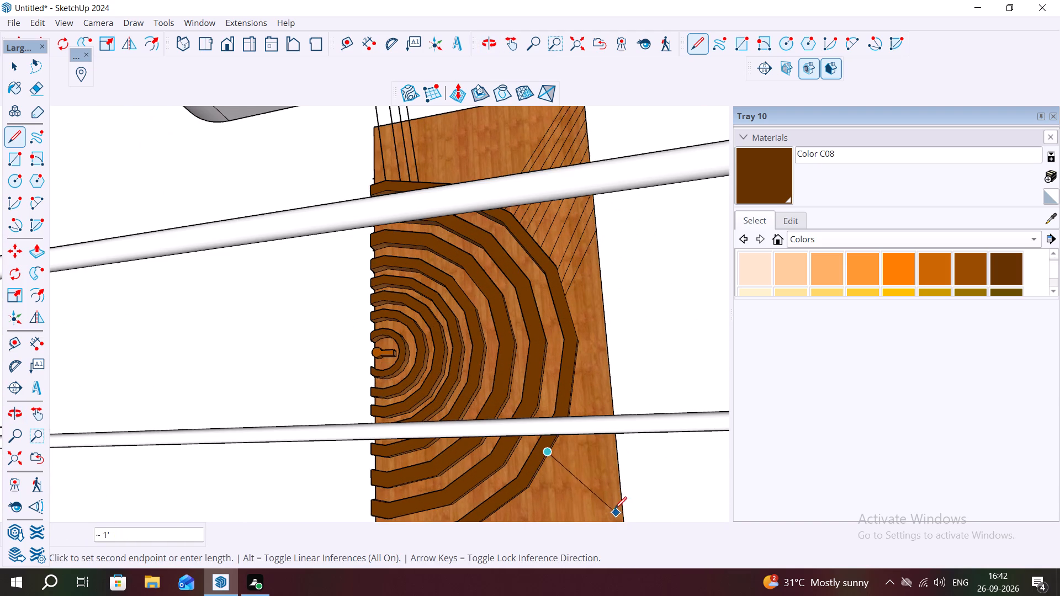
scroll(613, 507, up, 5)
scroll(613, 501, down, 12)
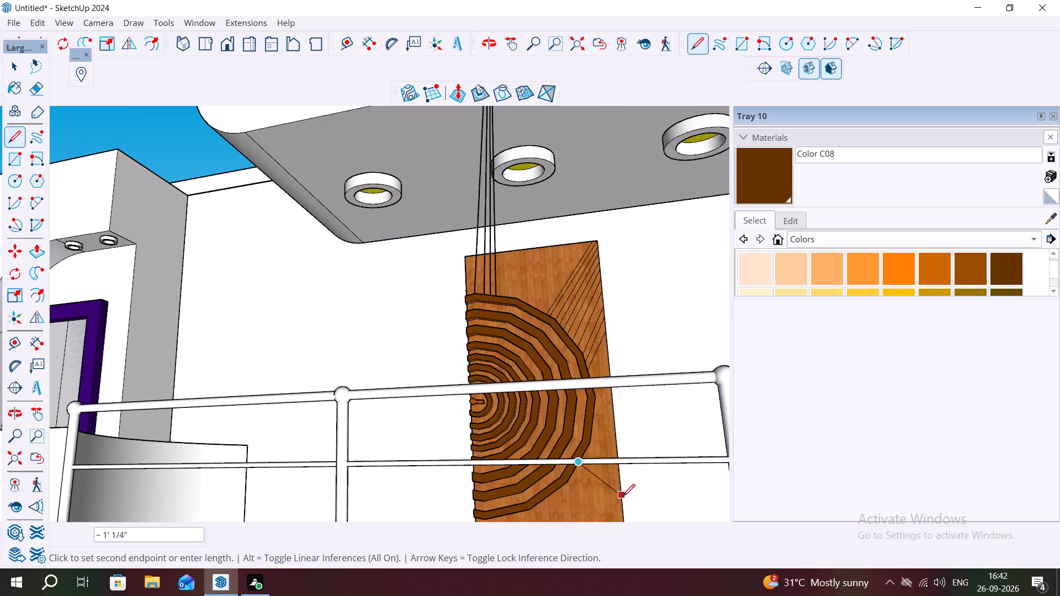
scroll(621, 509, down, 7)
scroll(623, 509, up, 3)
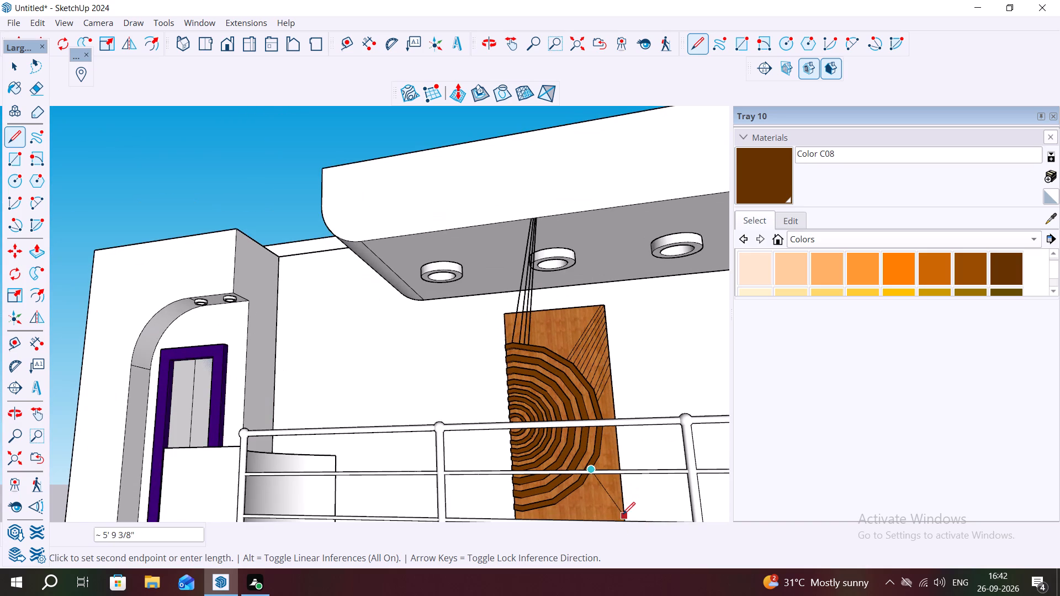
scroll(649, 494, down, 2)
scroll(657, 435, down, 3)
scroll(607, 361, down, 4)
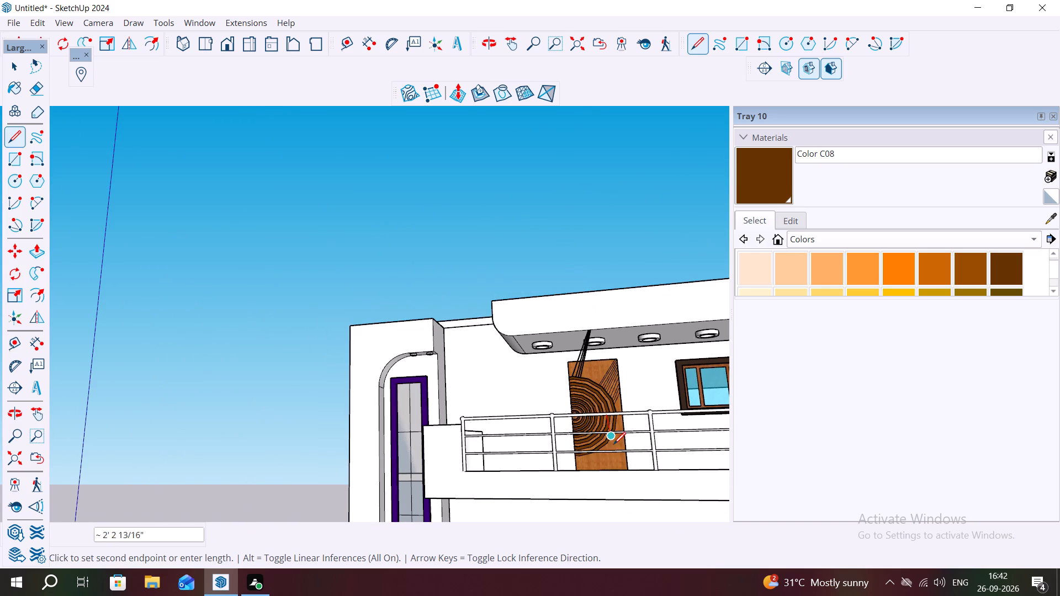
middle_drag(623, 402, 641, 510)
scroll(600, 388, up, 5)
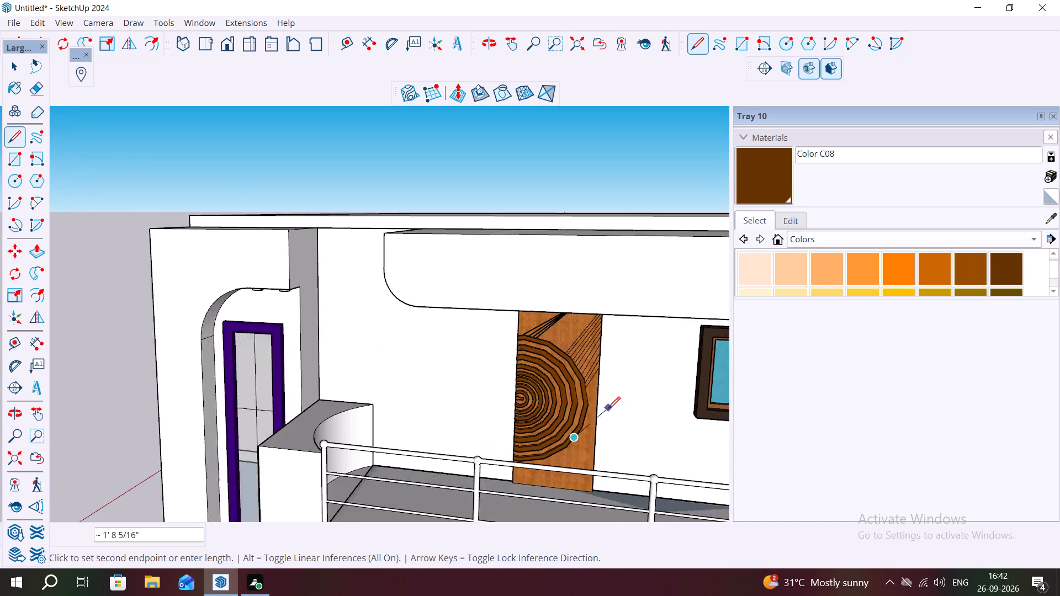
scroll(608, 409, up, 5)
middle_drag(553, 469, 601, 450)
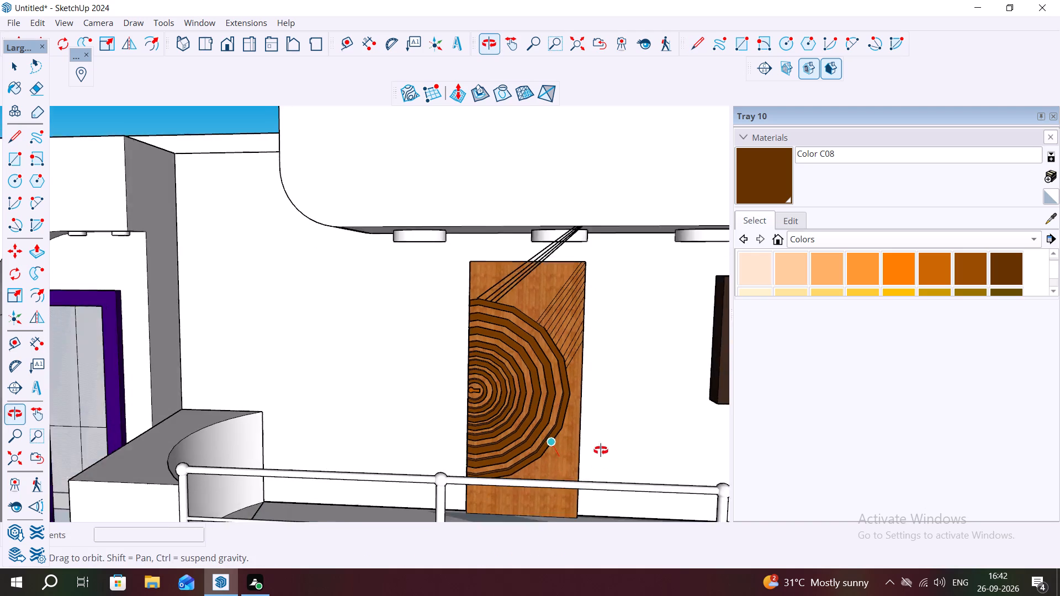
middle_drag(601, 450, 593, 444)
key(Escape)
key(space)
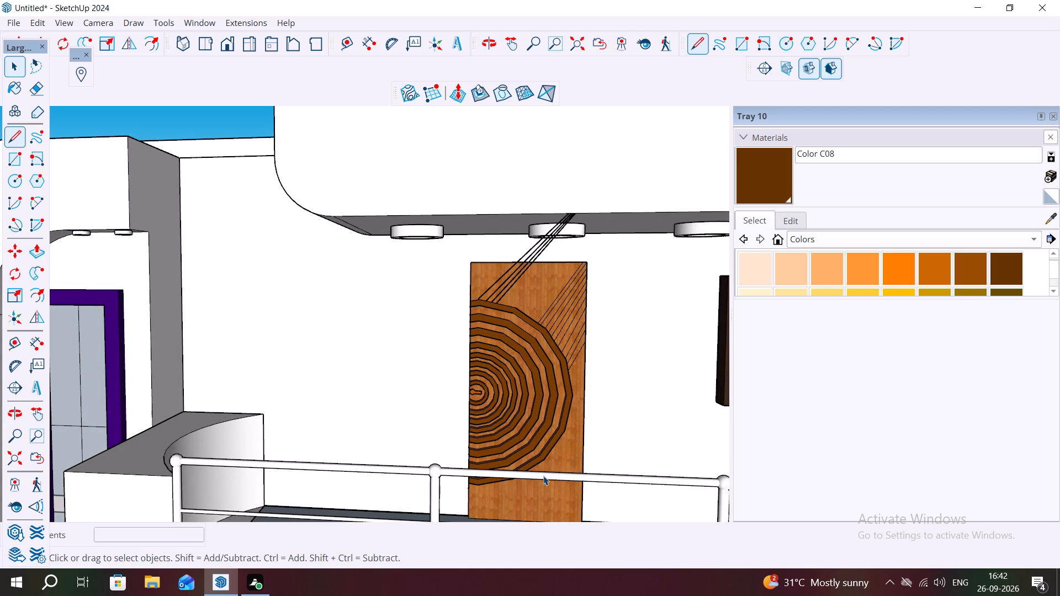
Delete the balcony railing in front of the wooden door.
click(548, 472)
key(Delete)
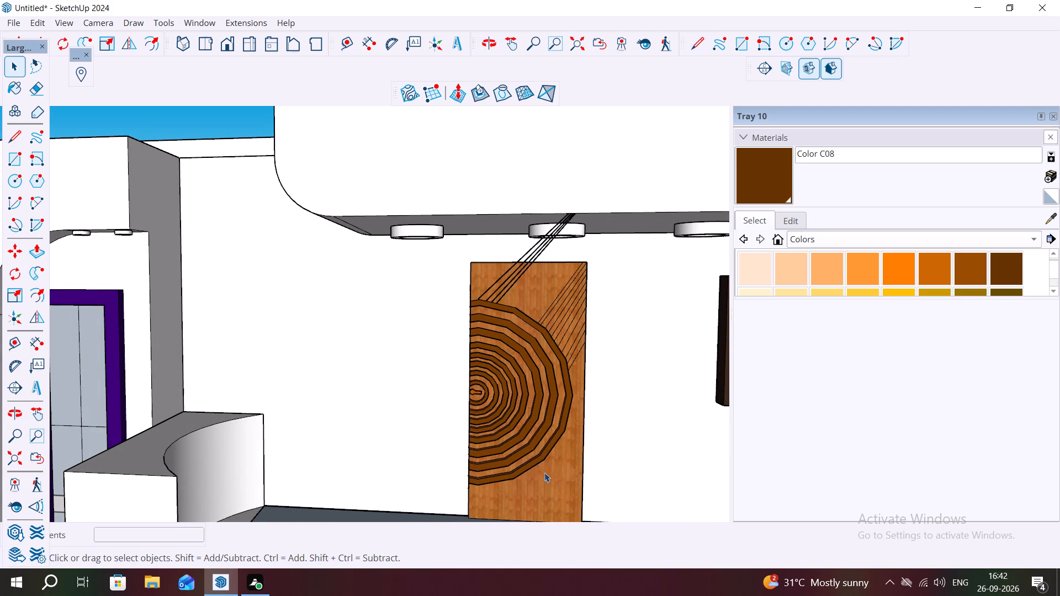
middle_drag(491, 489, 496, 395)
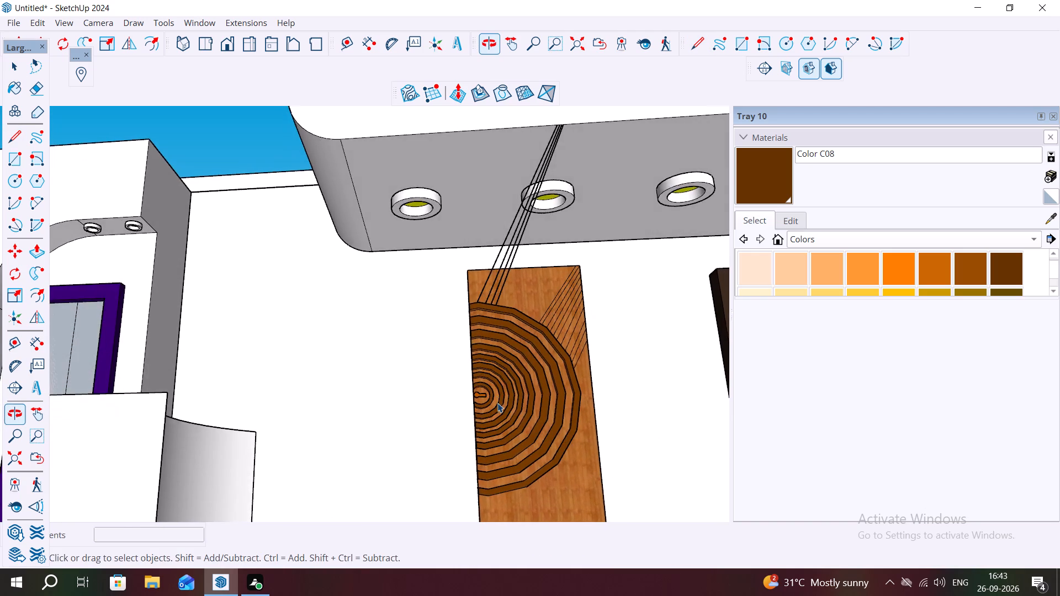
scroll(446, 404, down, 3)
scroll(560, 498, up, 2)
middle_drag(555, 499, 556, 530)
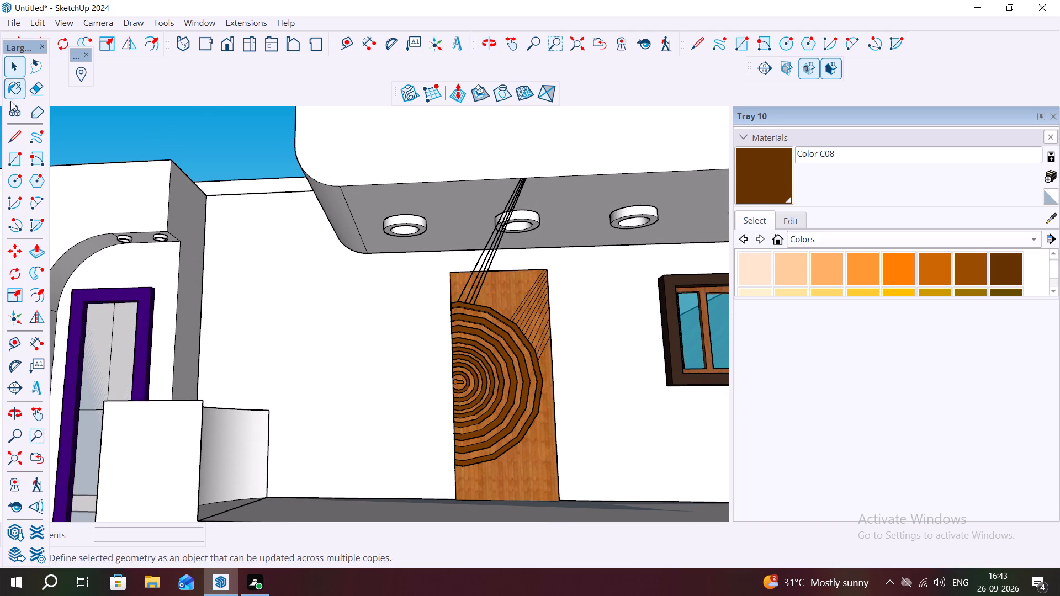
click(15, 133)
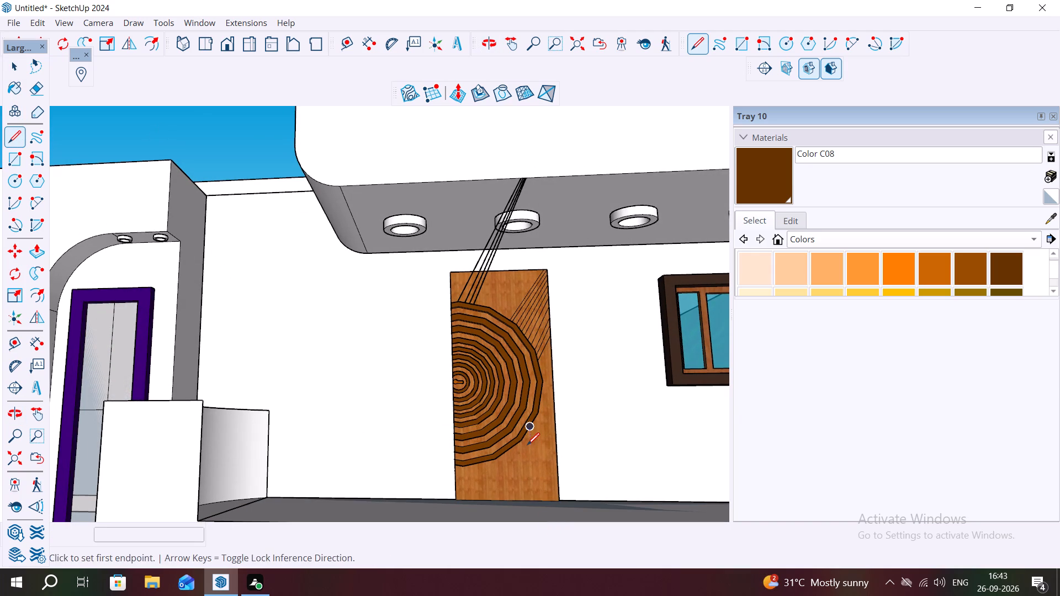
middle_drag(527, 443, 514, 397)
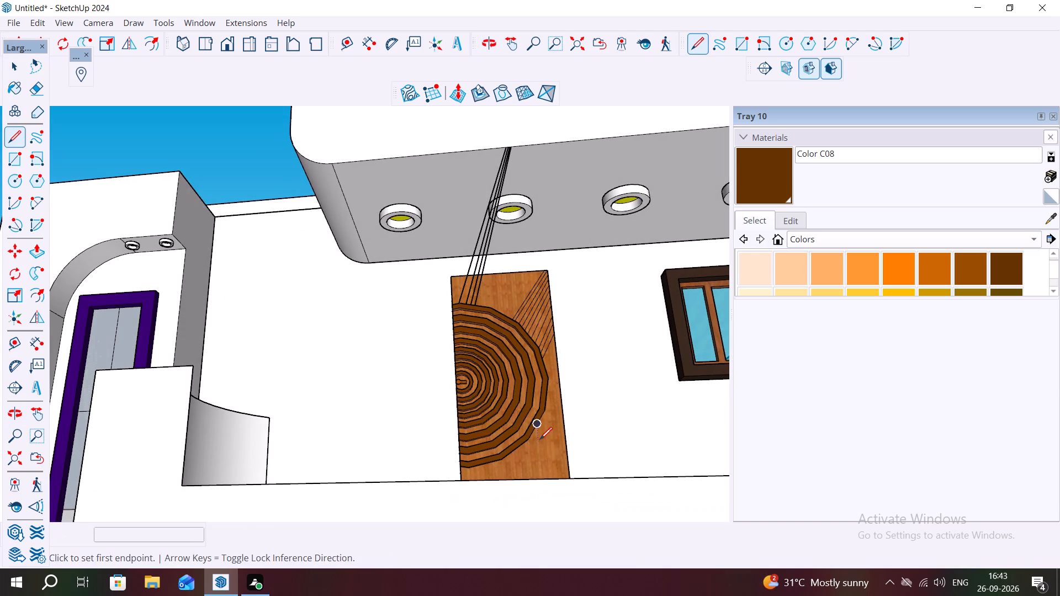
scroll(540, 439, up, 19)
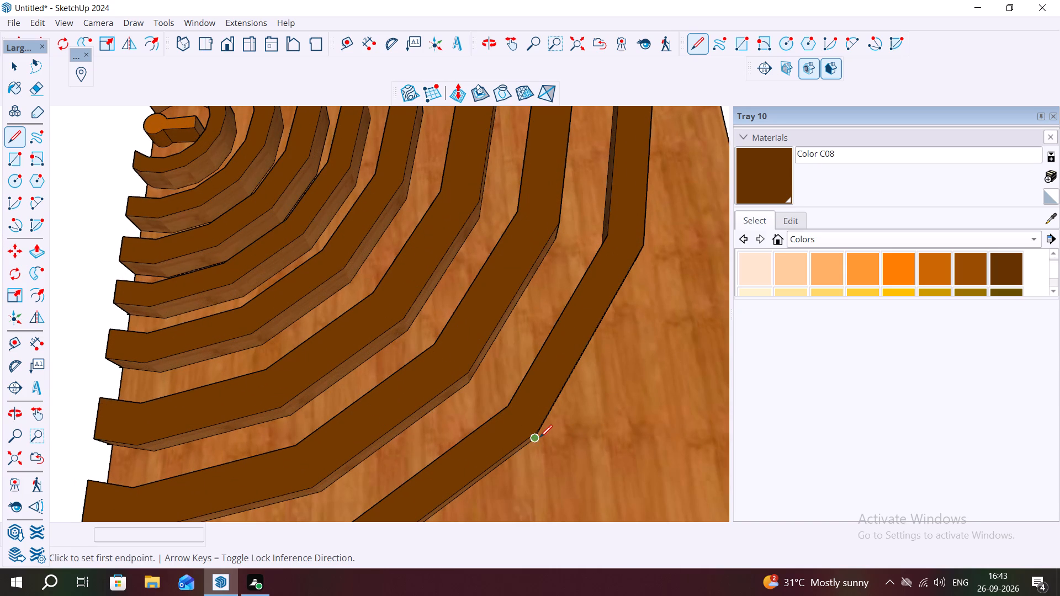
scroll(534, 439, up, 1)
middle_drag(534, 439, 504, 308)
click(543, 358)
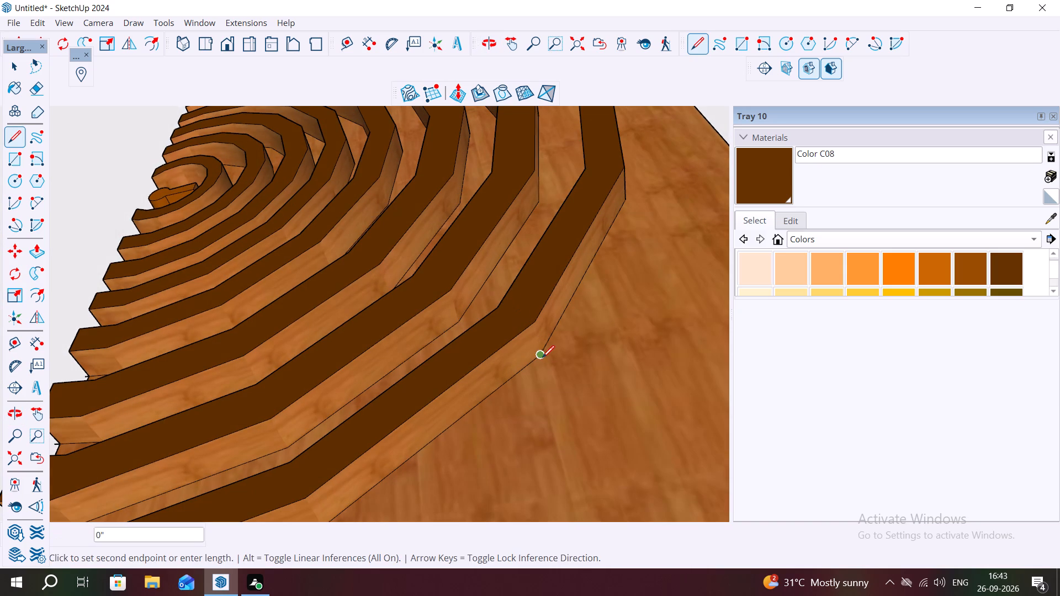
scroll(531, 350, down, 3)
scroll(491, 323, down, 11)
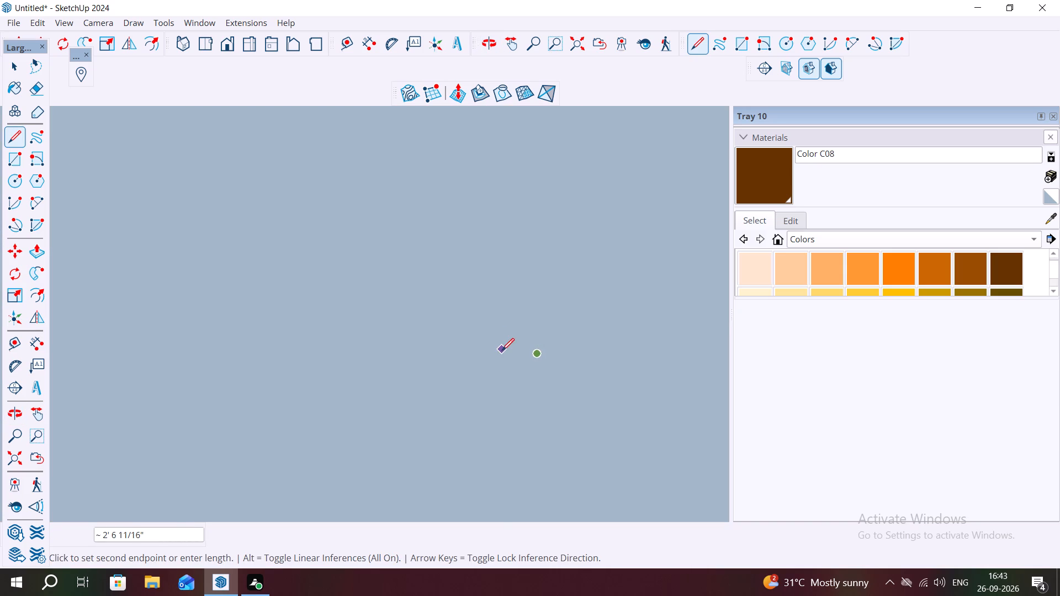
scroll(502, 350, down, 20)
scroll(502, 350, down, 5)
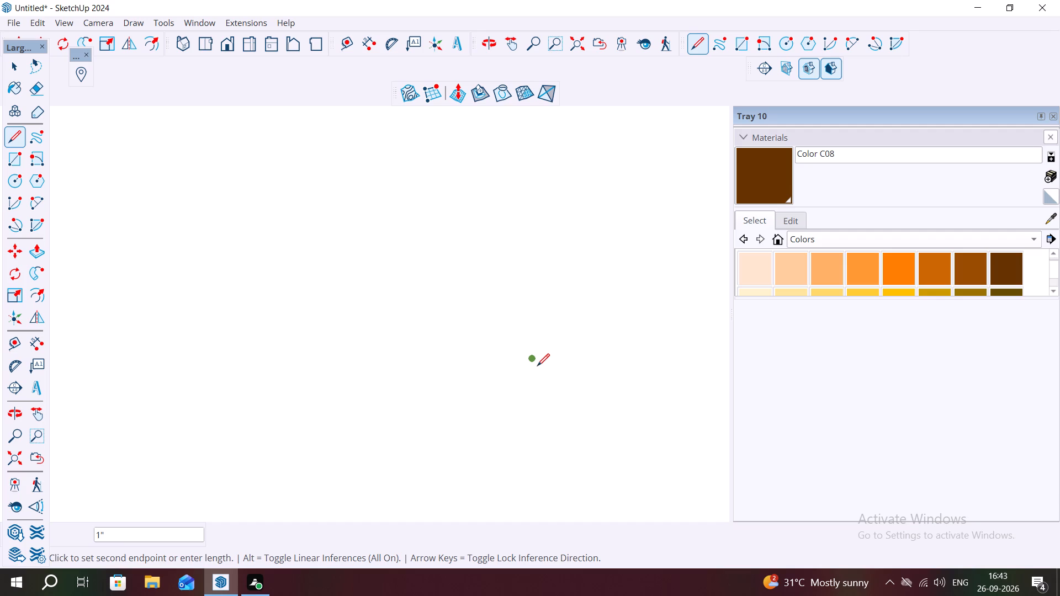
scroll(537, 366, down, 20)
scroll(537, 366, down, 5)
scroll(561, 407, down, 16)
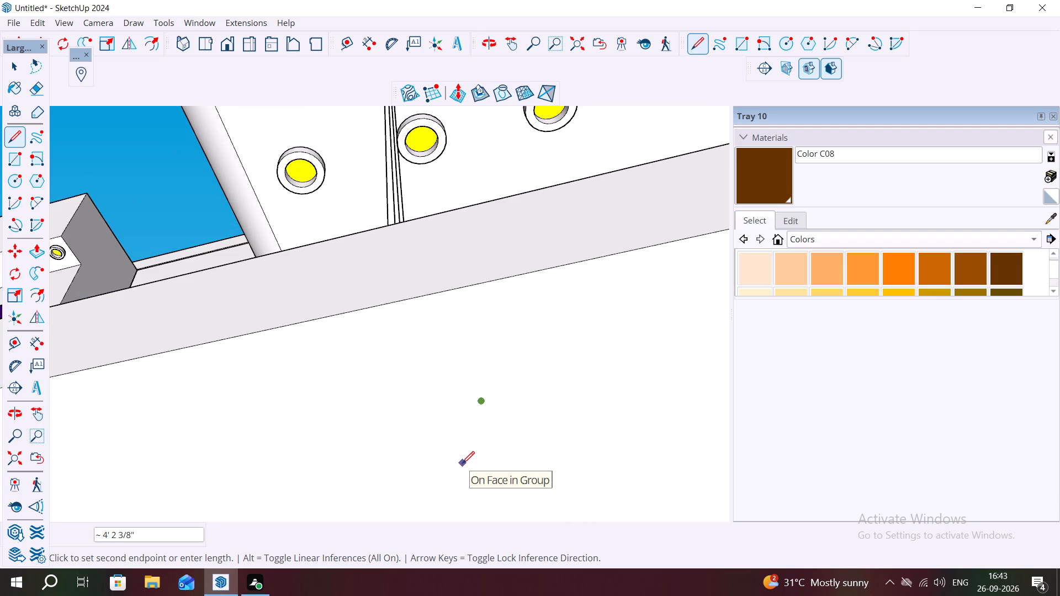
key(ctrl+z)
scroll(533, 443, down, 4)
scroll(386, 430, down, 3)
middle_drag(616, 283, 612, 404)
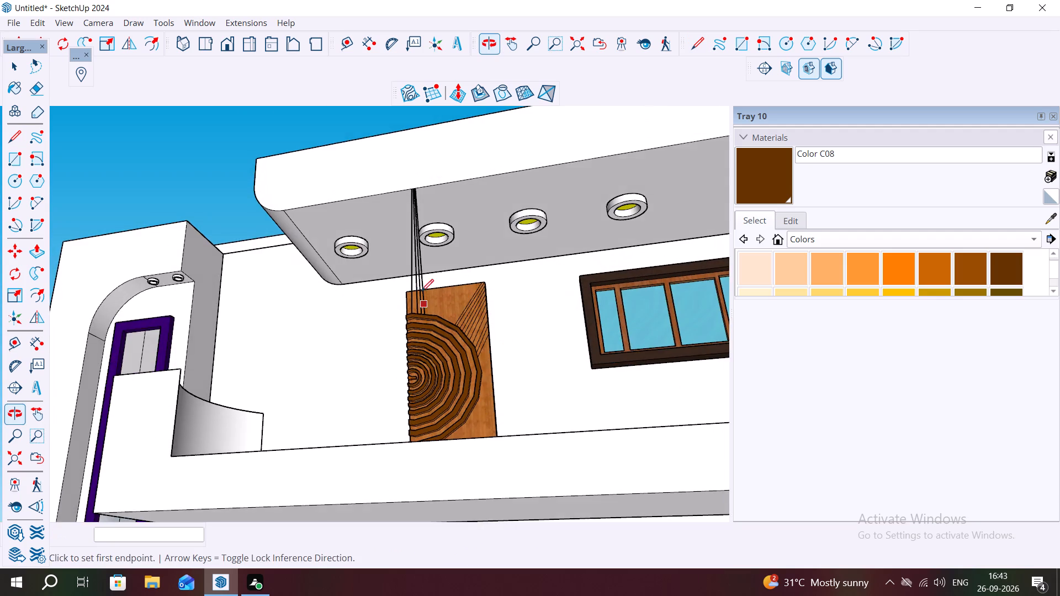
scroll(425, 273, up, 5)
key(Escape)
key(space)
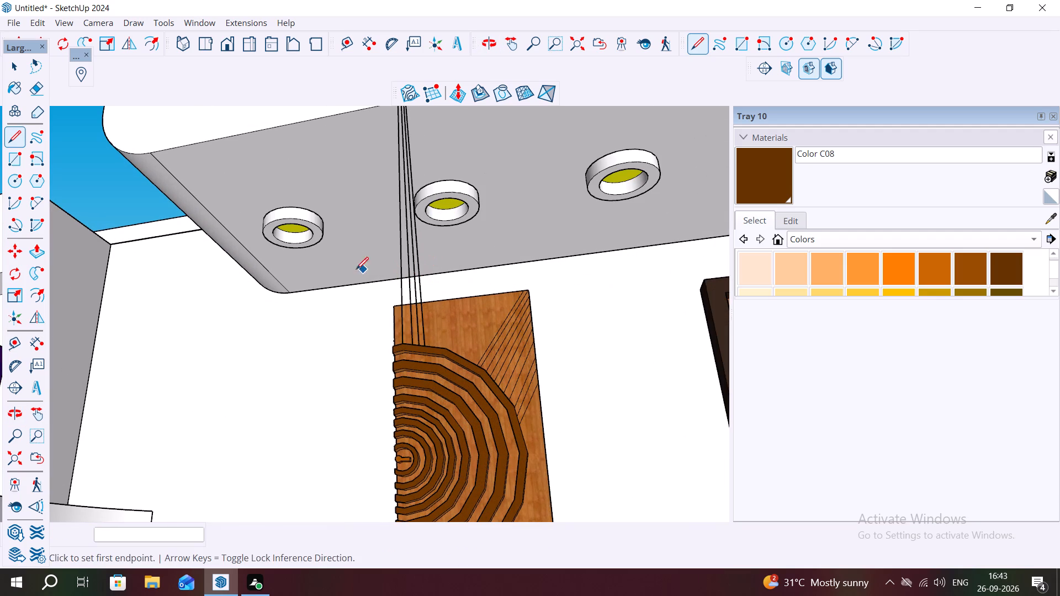
Erase the stray lines running from the door's outermost band near its near side edge up past the ceiling spotlights.
click(27, 84)
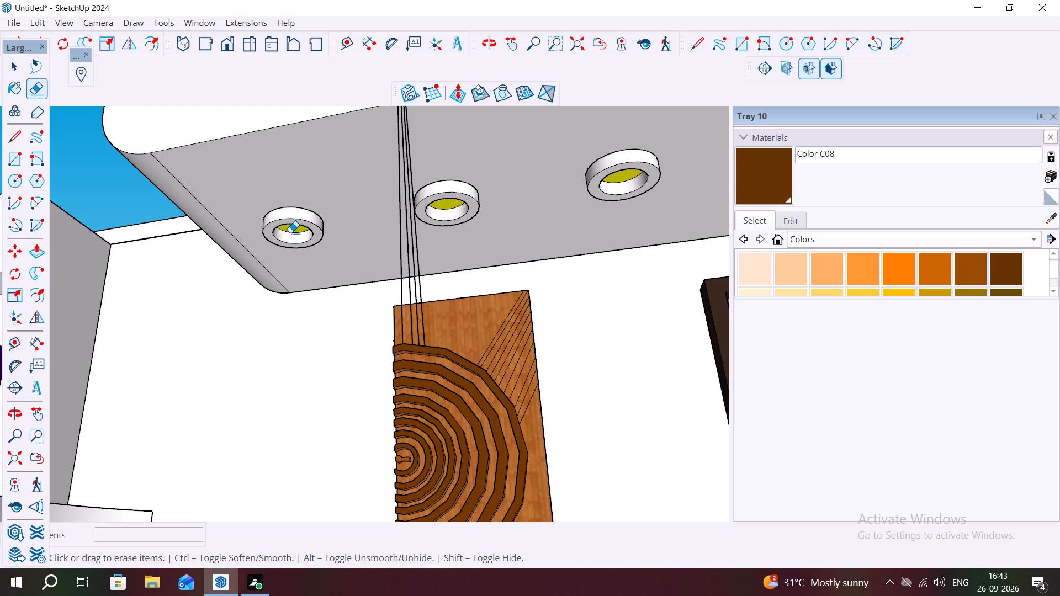
click(398, 253)
click(407, 253)
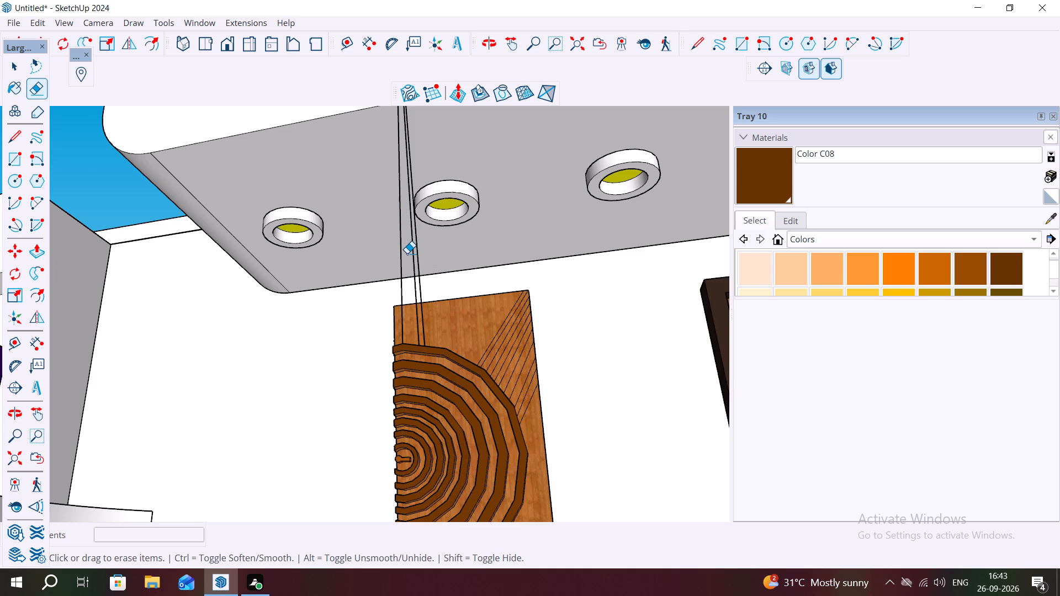
click(401, 248)
click(413, 248)
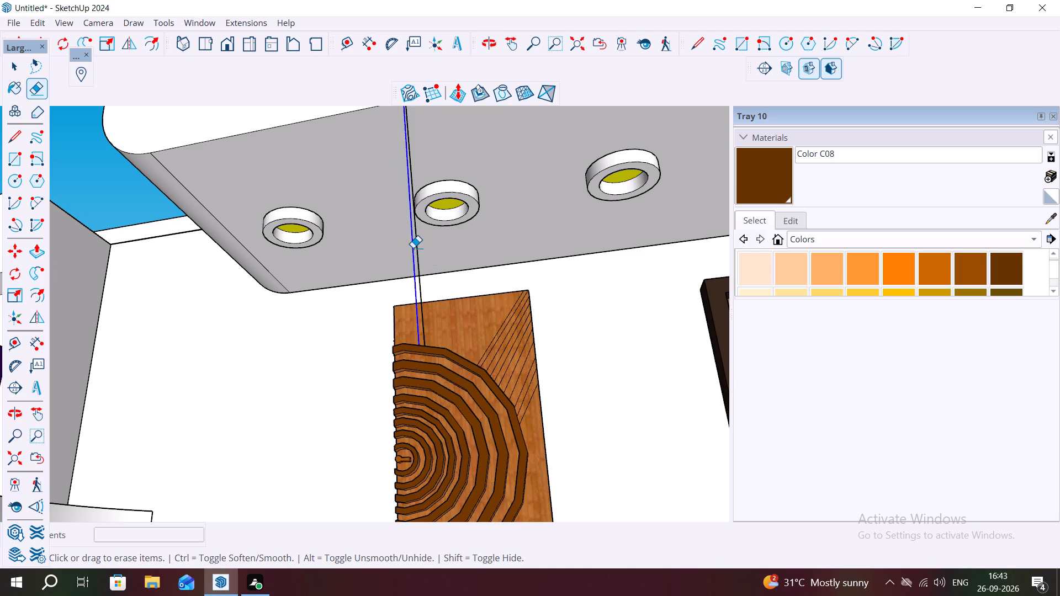
click(416, 249)
key(Escape)
key(space)
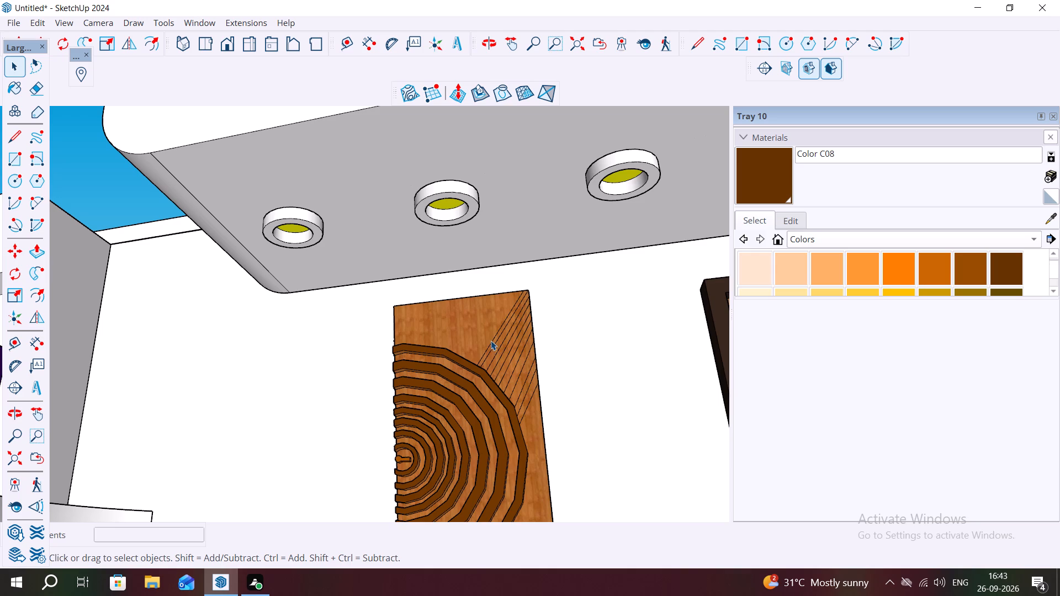
Copy the uppermost diagonal line about 1' 10" to where the outermost raised band meets the door's near side edge.
click(491, 340)
key(m)
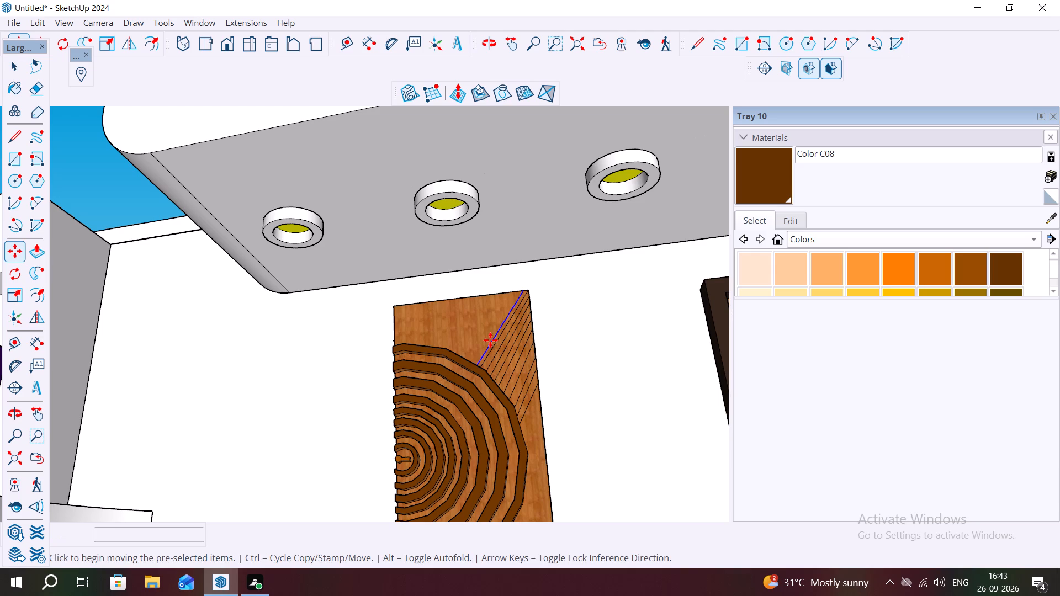
click(479, 360)
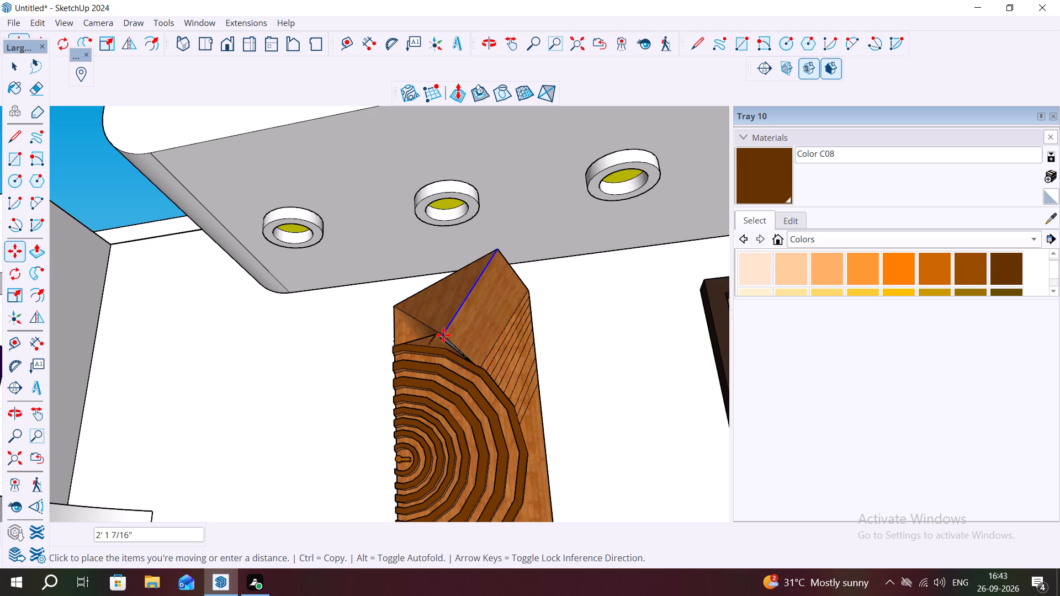
scroll(390, 338, up, 4)
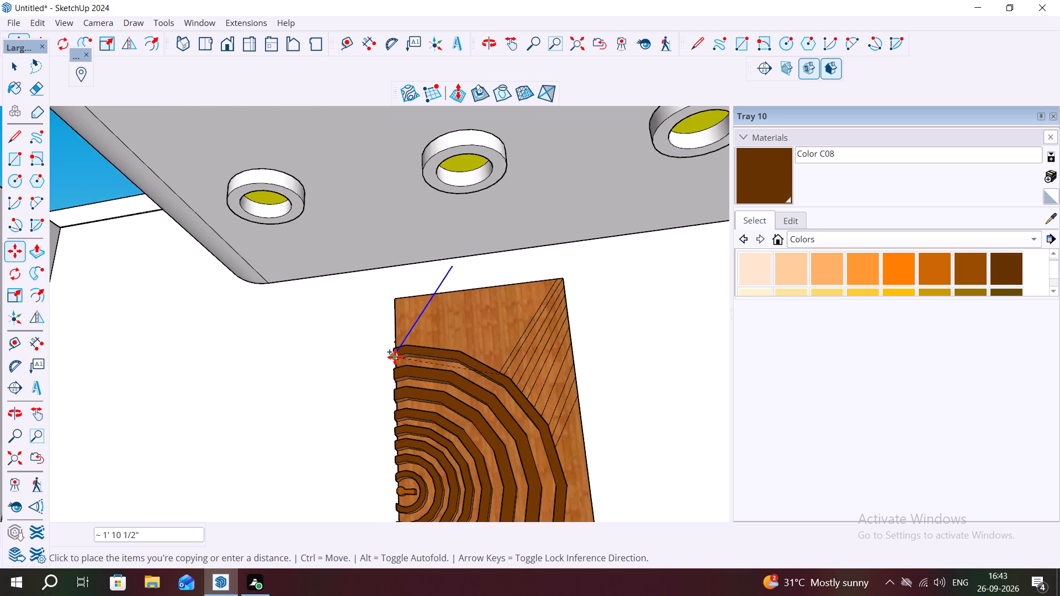
scroll(395, 357, up, 5)
middle_drag(401, 327, 411, 406)
middle_drag(392, 318, 399, 417)
scroll(408, 388, down, 9)
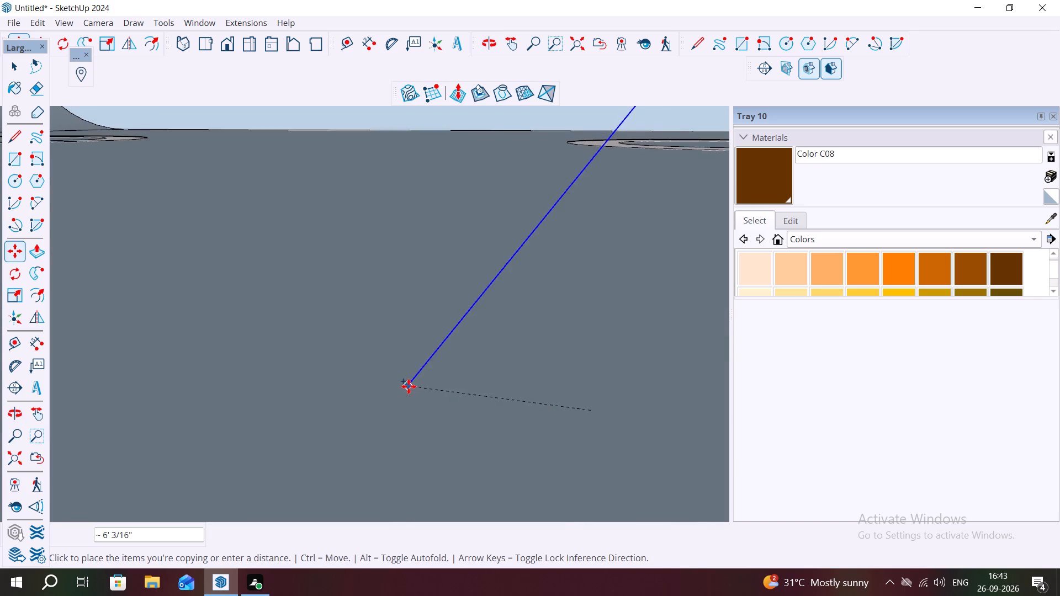
scroll(409, 386, down, 7)
scroll(359, 542, down, 18)
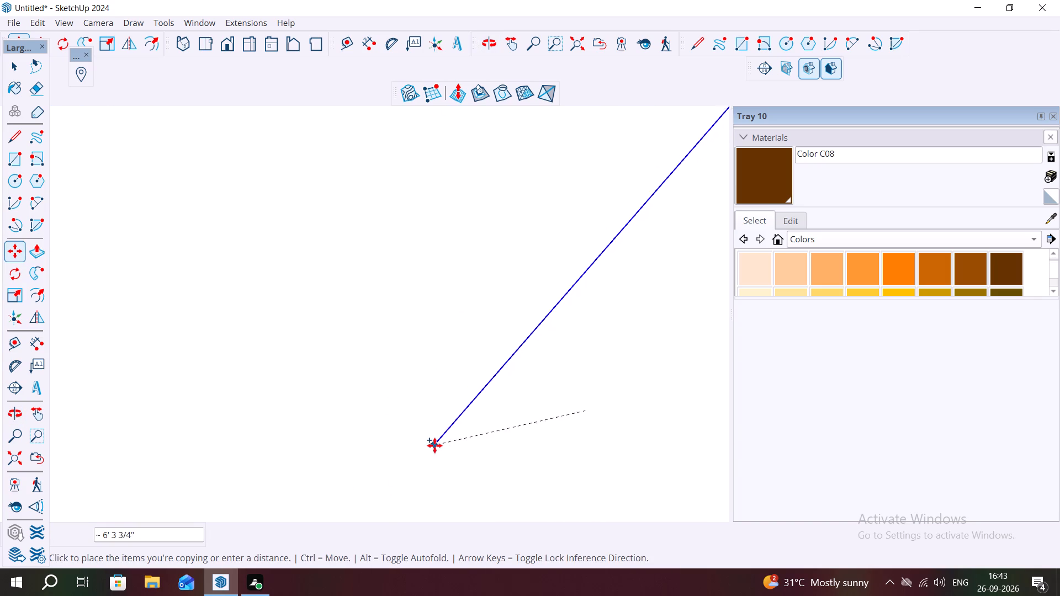
scroll(434, 445, down, 20)
scroll(434, 445, down, 9)
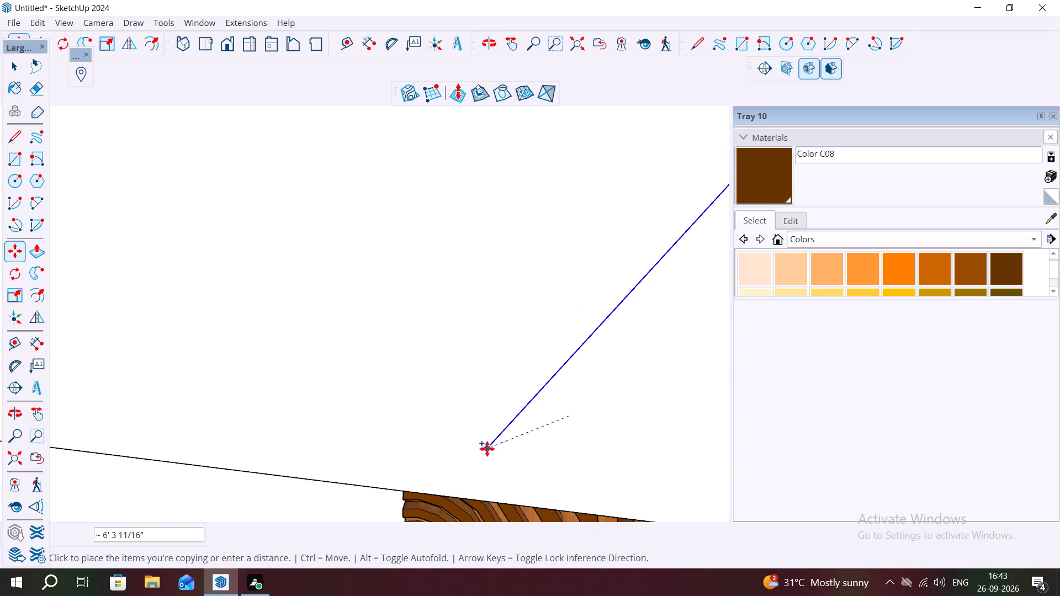
scroll(487, 449, down, 3)
scroll(392, 542, down, 5)
middle_drag(410, 507, 431, 445)
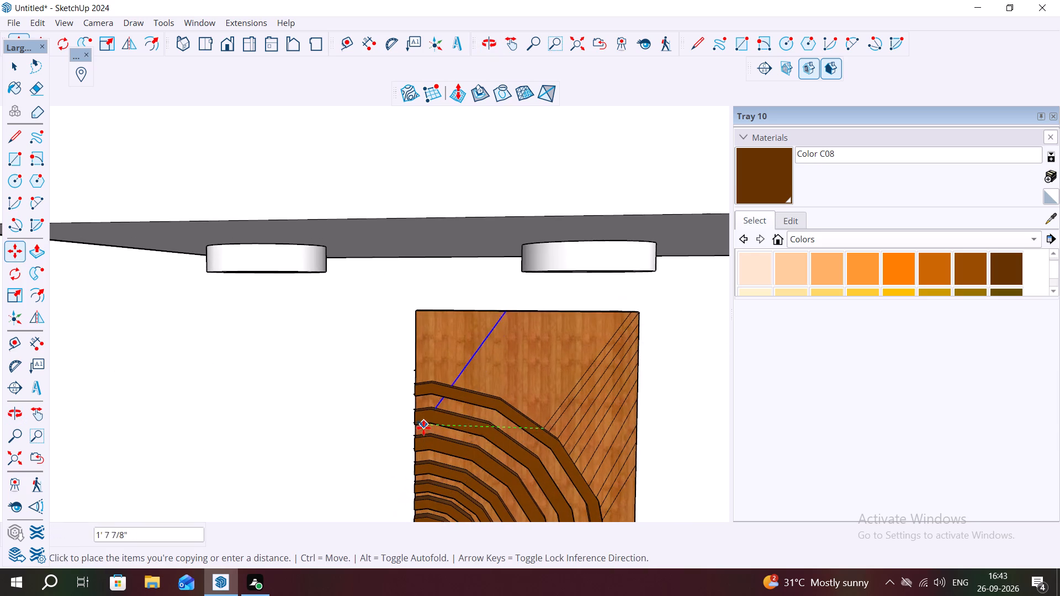
scroll(430, 378, up, 4)
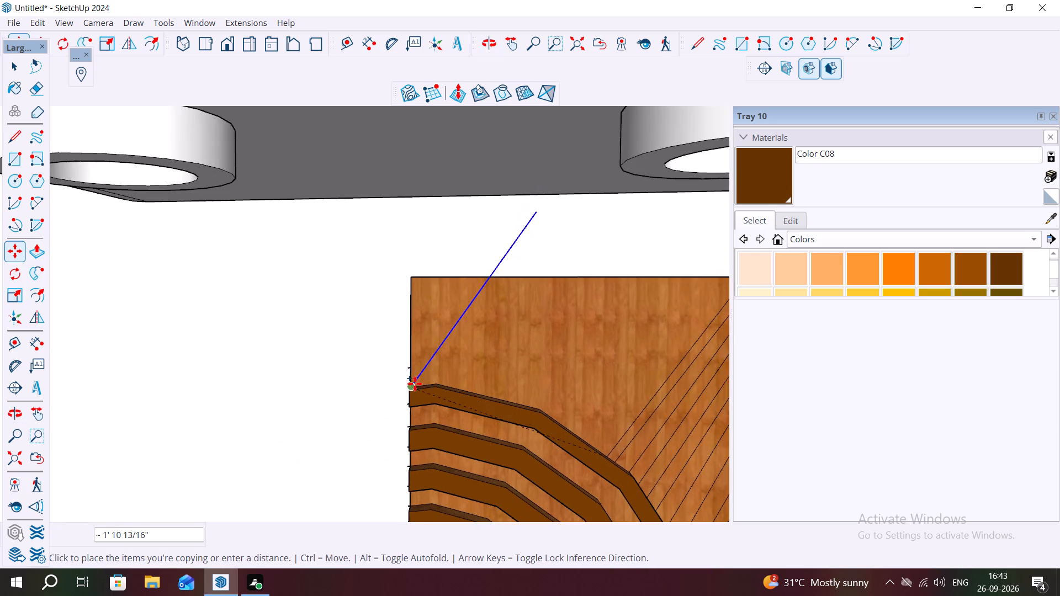
scroll(415, 384, up, 4)
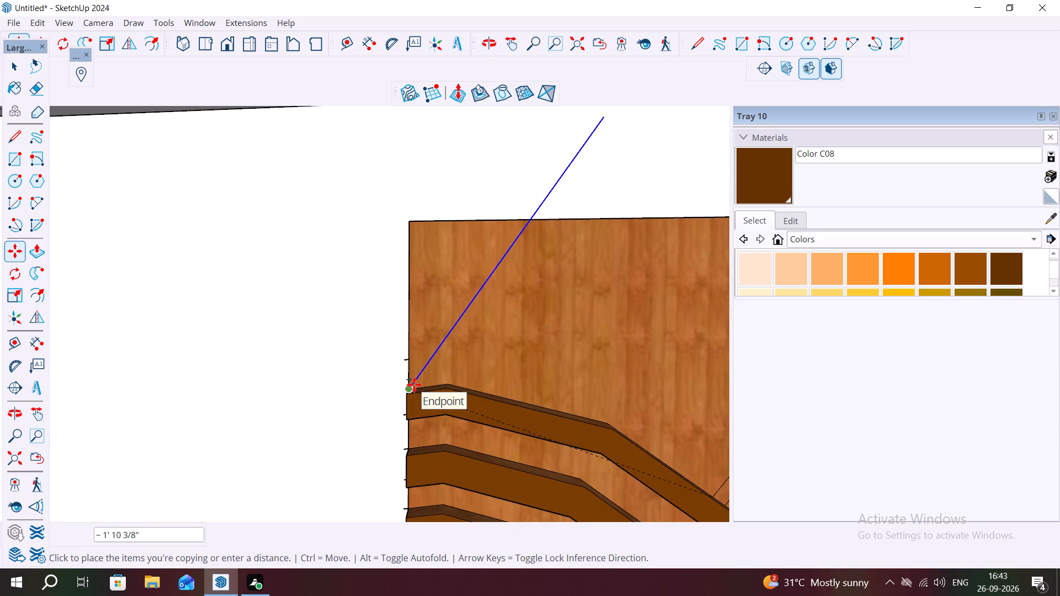
scroll(414, 385, up, 6)
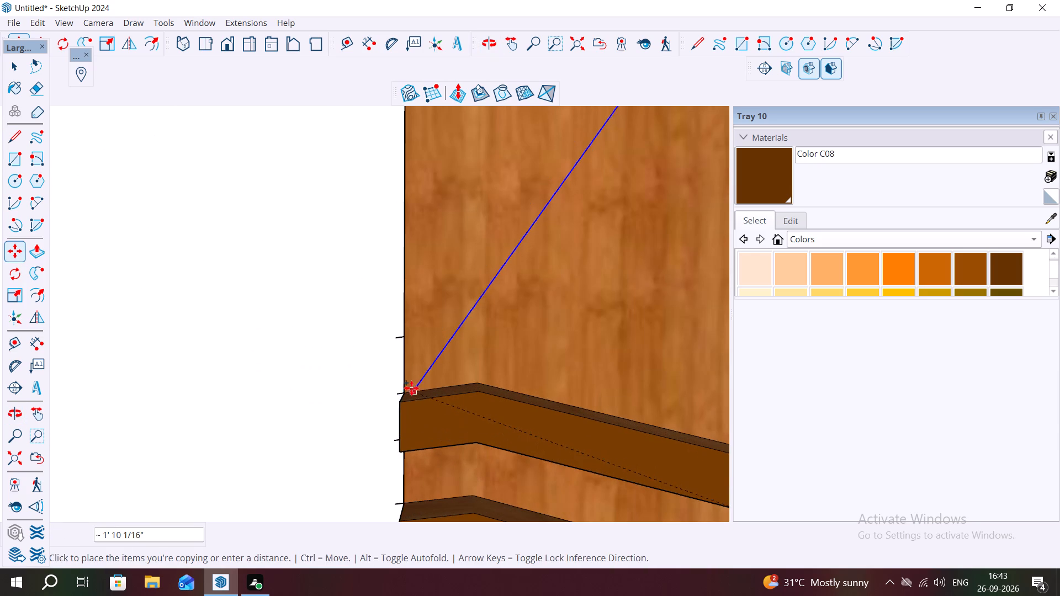
click(409, 388)
scroll(513, 372, down, 2)
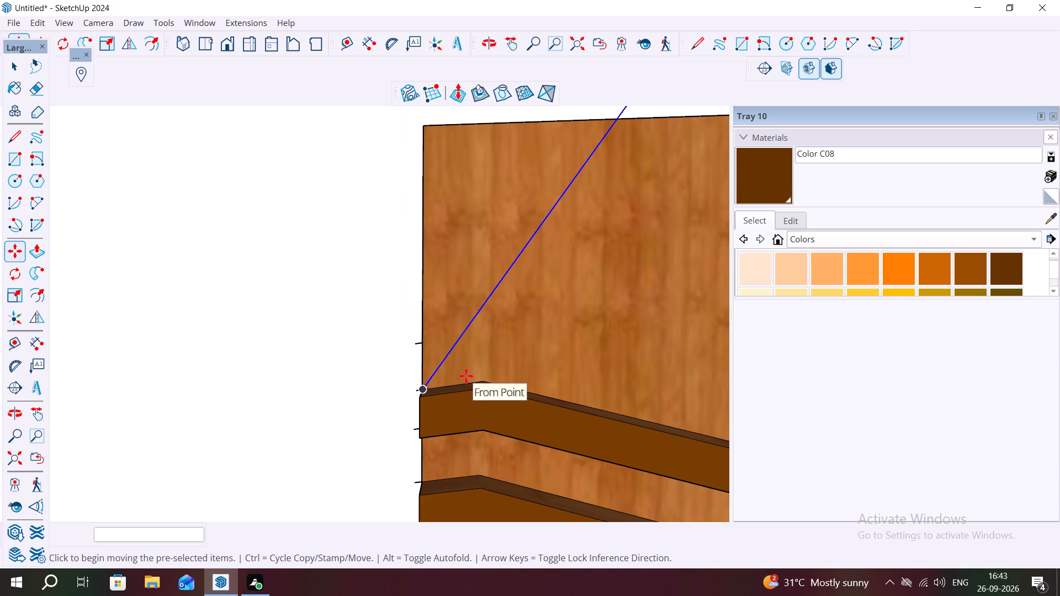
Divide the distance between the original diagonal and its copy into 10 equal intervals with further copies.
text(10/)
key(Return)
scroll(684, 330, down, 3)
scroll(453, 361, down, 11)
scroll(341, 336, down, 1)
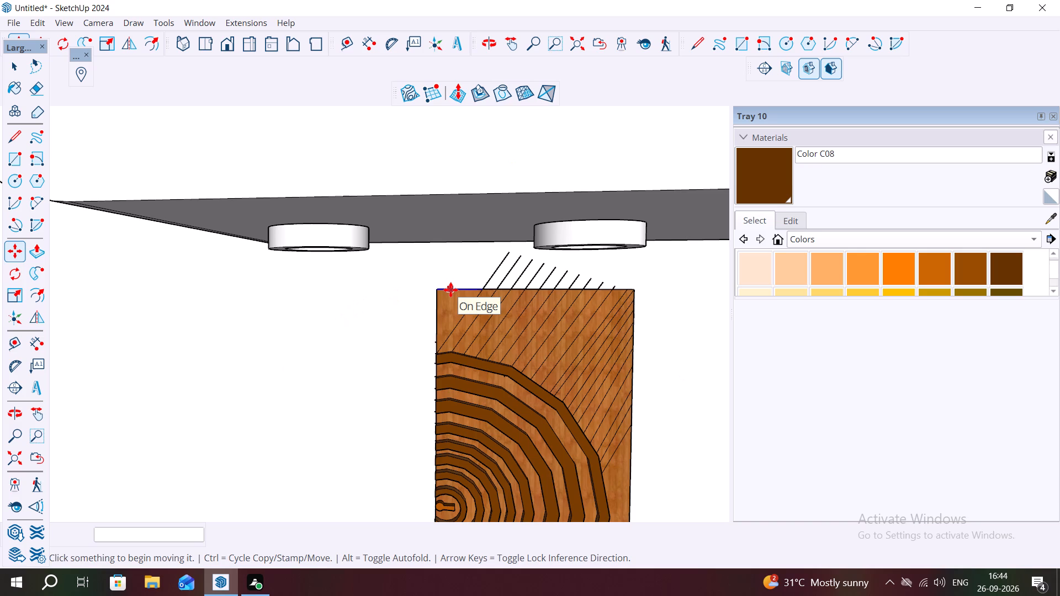
Set the diagonal line array to 15 equal intervals between the original and the copy.
text(15/)
key(Return)
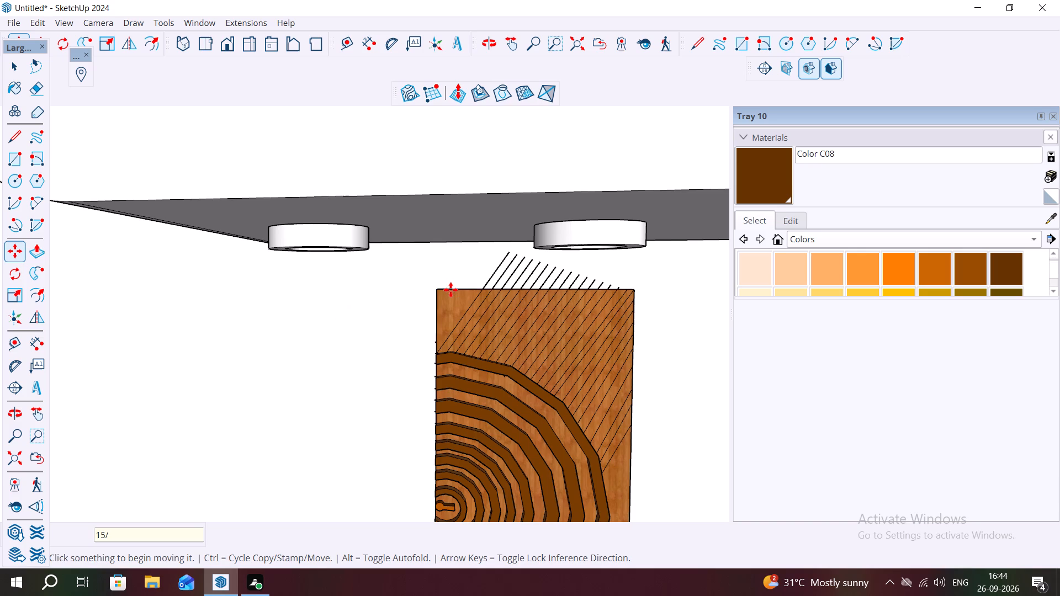
key(Escape)
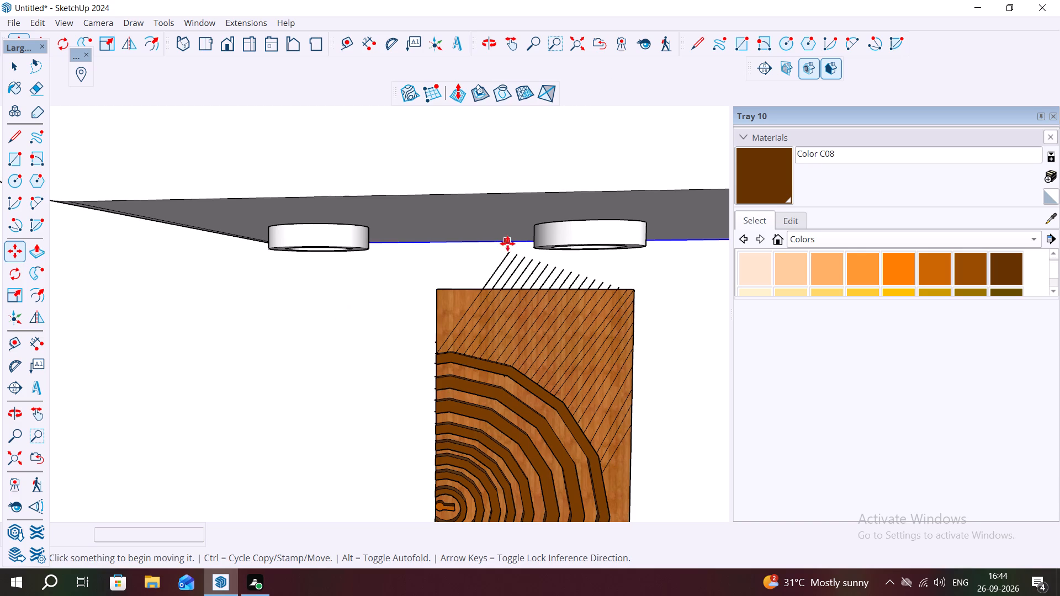
Delete the first eight diagonal line ends projecting above the door's top edge, starting with the longest.
key(space)
click(501, 262)
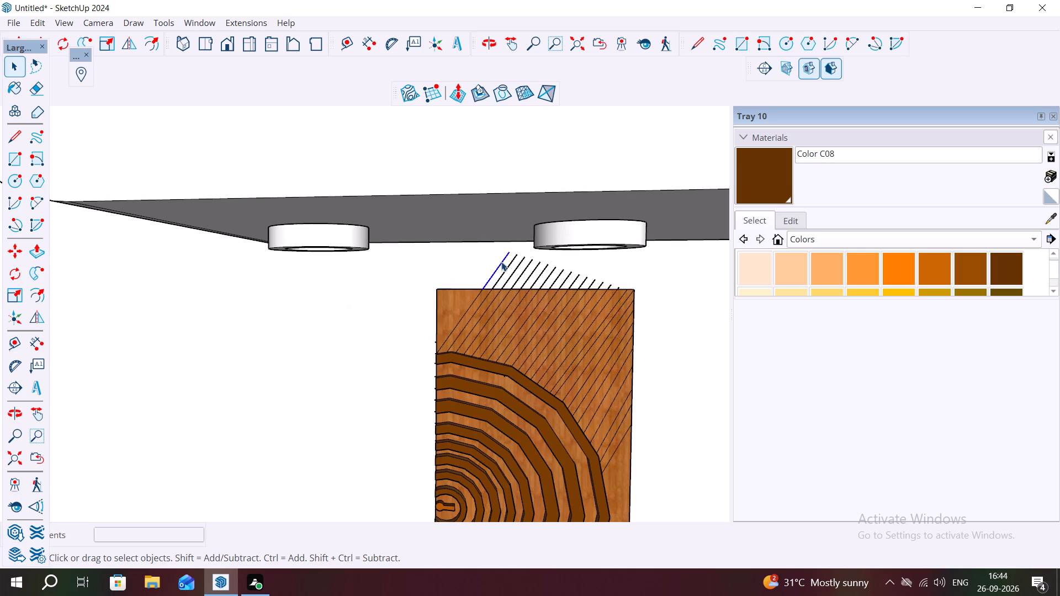
key(Delete)
click(511, 262)
key(Delete)
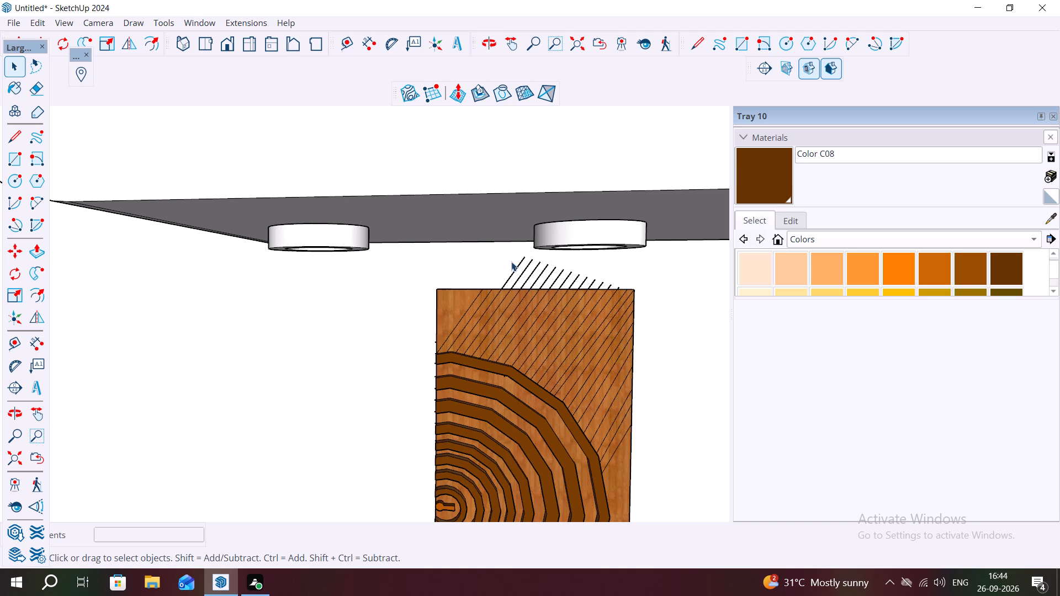
click(517, 265)
key(Delete)
click(526, 268)
key(Delete)
click(532, 270)
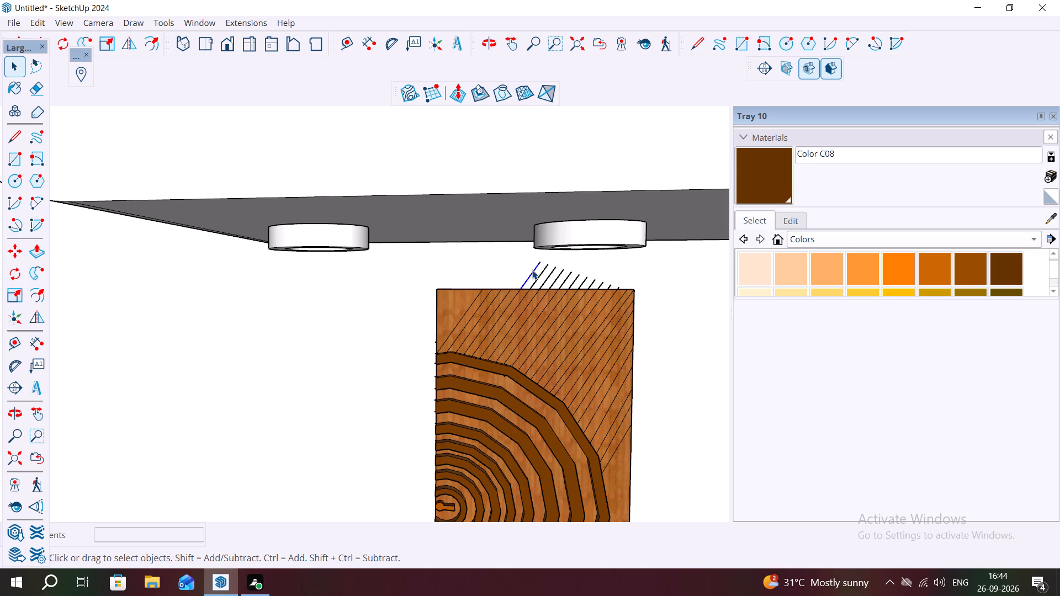
key(Delete)
click(538, 275)
key(Delete)
click(545, 280)
key(Delete)
click(556, 276)
key(Delete)
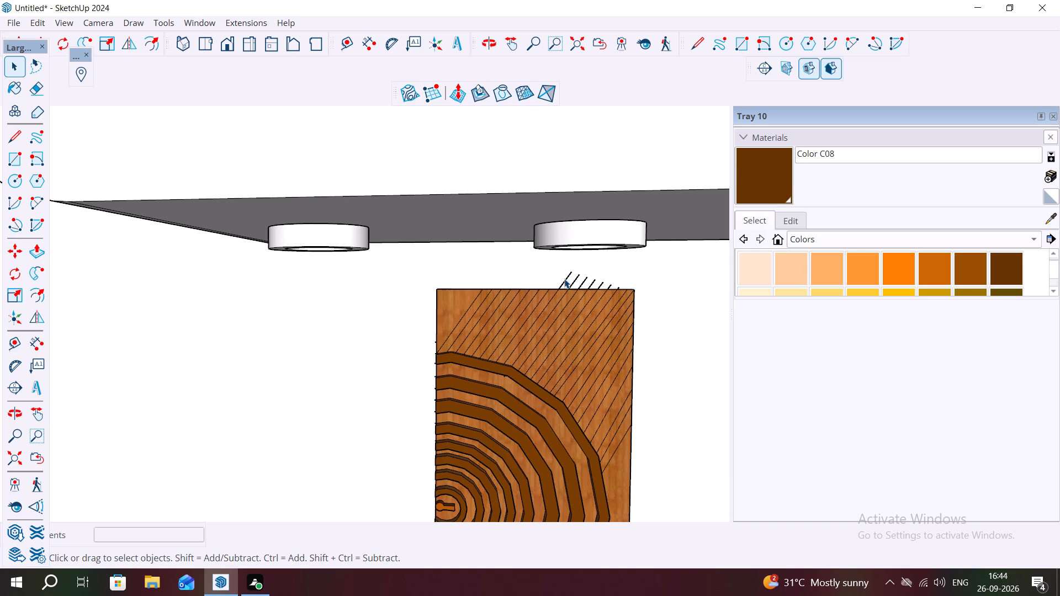
Delete the remaining seven shorter diagonal line ends projecting above the door's top edge, keeping the edge itself.
click(564, 279)
key(Delete)
click(572, 283)
key(Delete)
click(581, 283)
key(Delete)
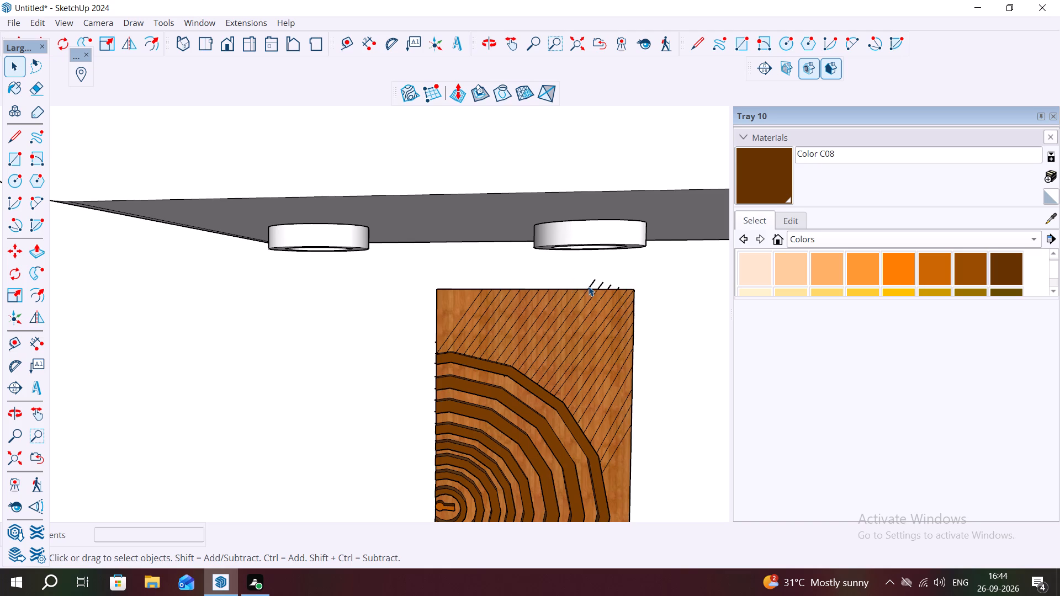
click(589, 286)
key(Delete)
click(598, 284)
key(Delete)
key(ctrl+z)
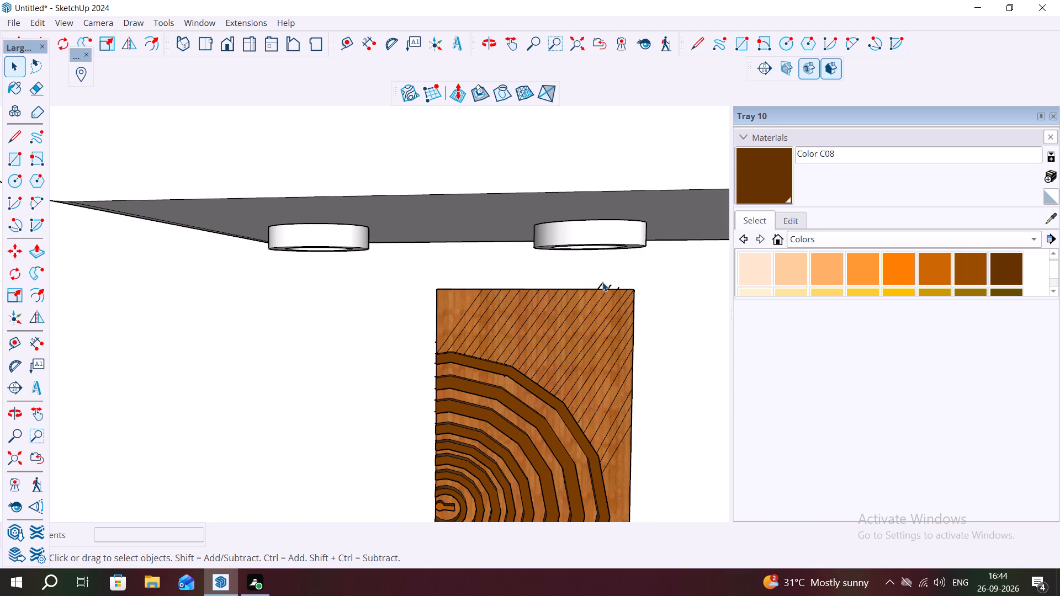
scroll(602, 275, up, 11)
click(600, 291)
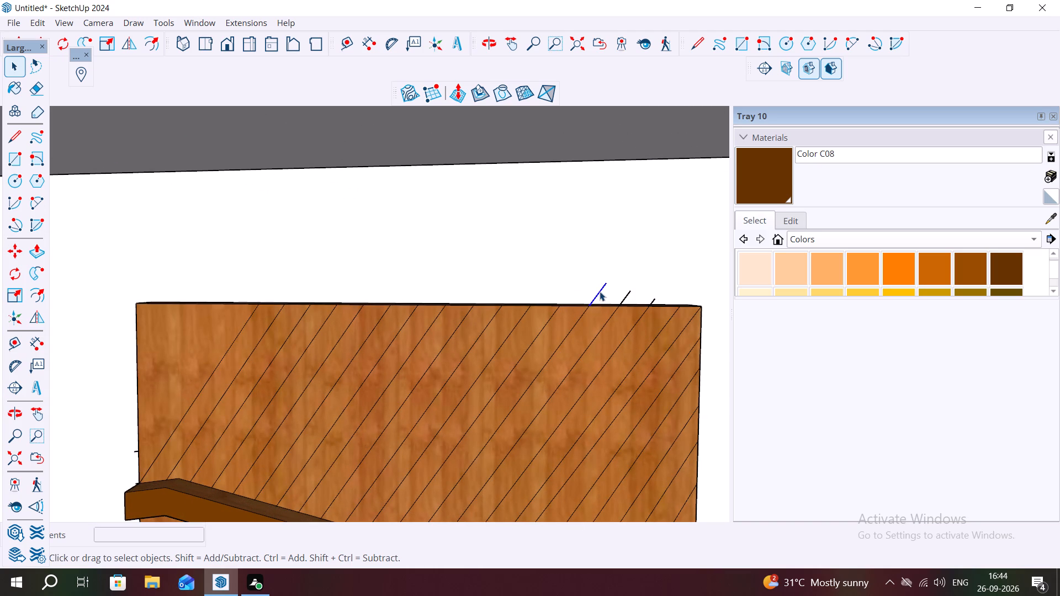
key(Delete)
click(624, 296)
key(Delete)
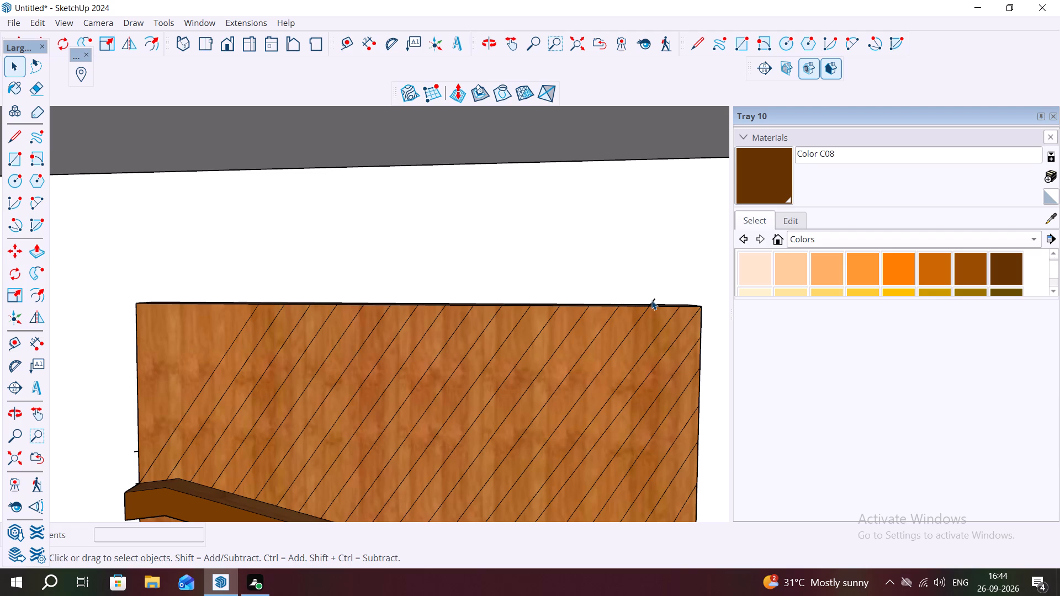
click(651, 300)
key(Delete)
scroll(476, 329, down, 5)
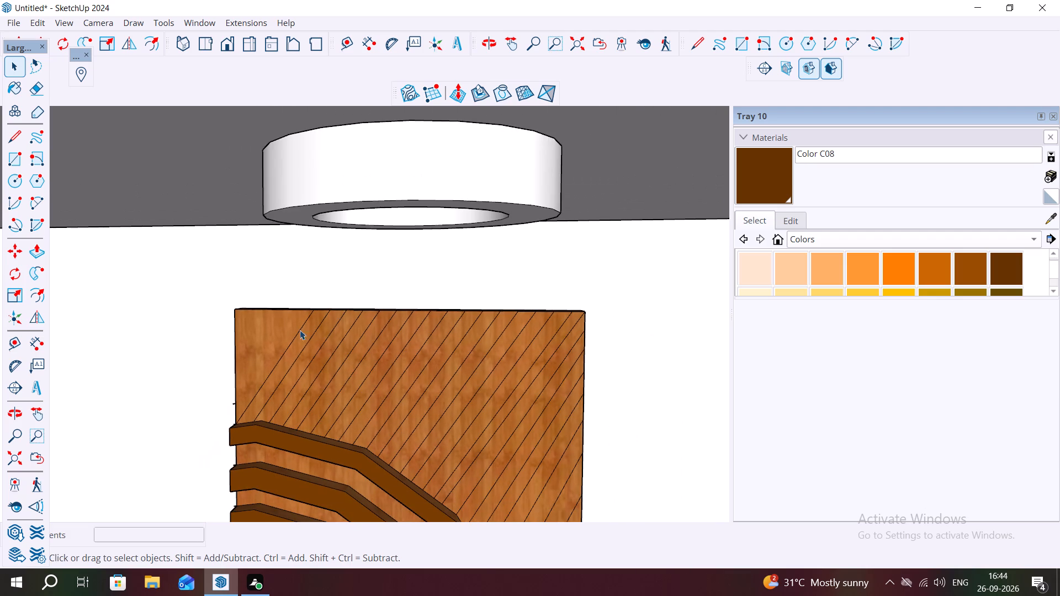
Delete the four short line stubs crossing the door's near side edge around the two outermost raised bands.
scroll(226, 402, up, 4)
middle_drag(222, 408, 460, 422)
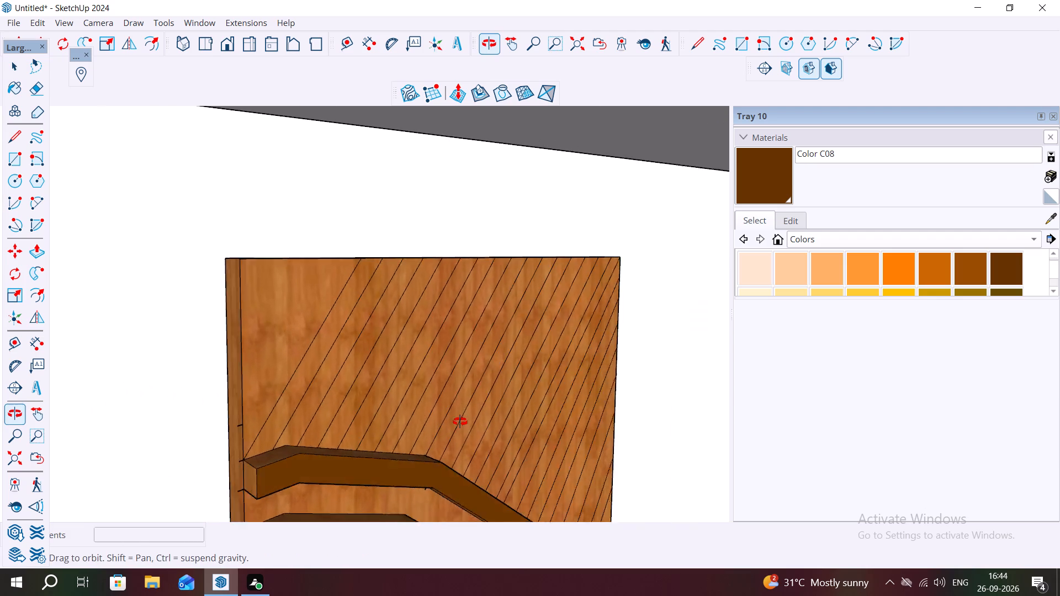
middle_drag(460, 422, 461, 423)
scroll(250, 481, up, 7)
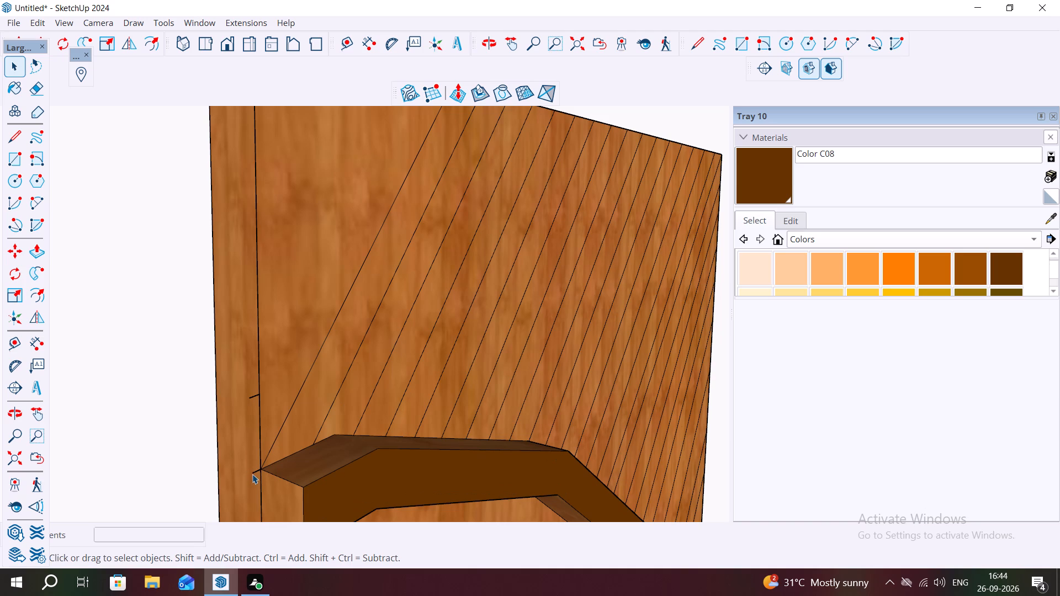
click(254, 472)
key(Delete)
click(255, 396)
key(Delete)
scroll(255, 386, down, 6)
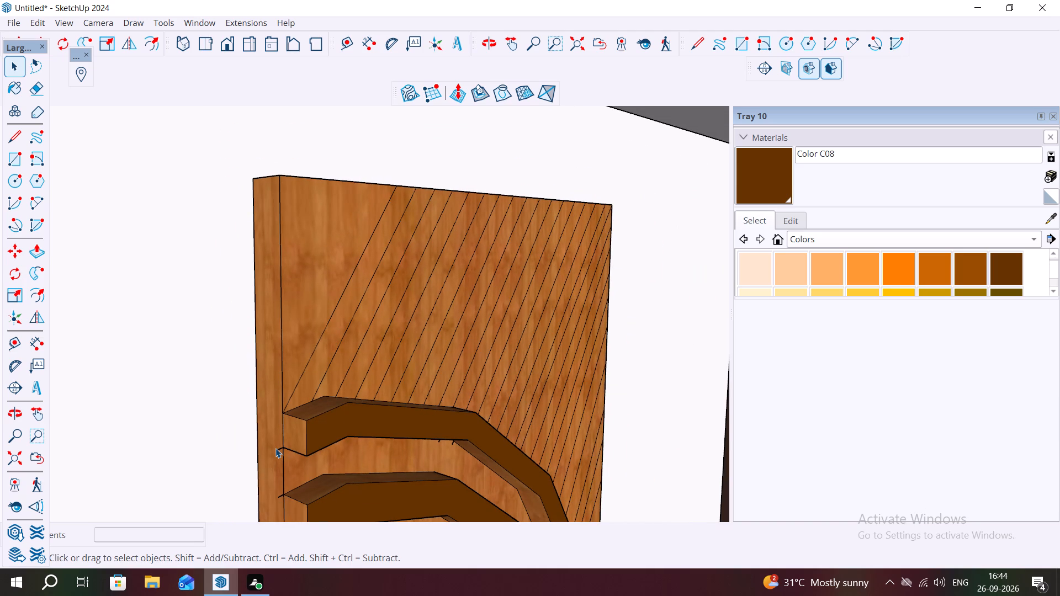
click(277, 448)
key(Delete)
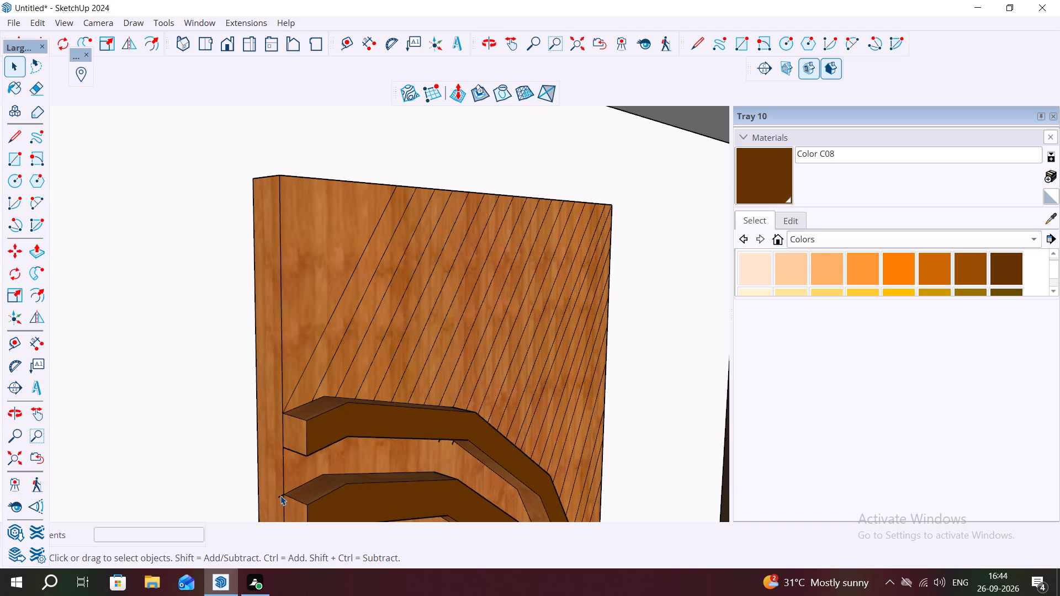
click(280, 495)
key(Delete)
Delete the five short diagonal line stubs sticking out beneath the outermost raised band.
middle_drag(499, 453, 455, 350)
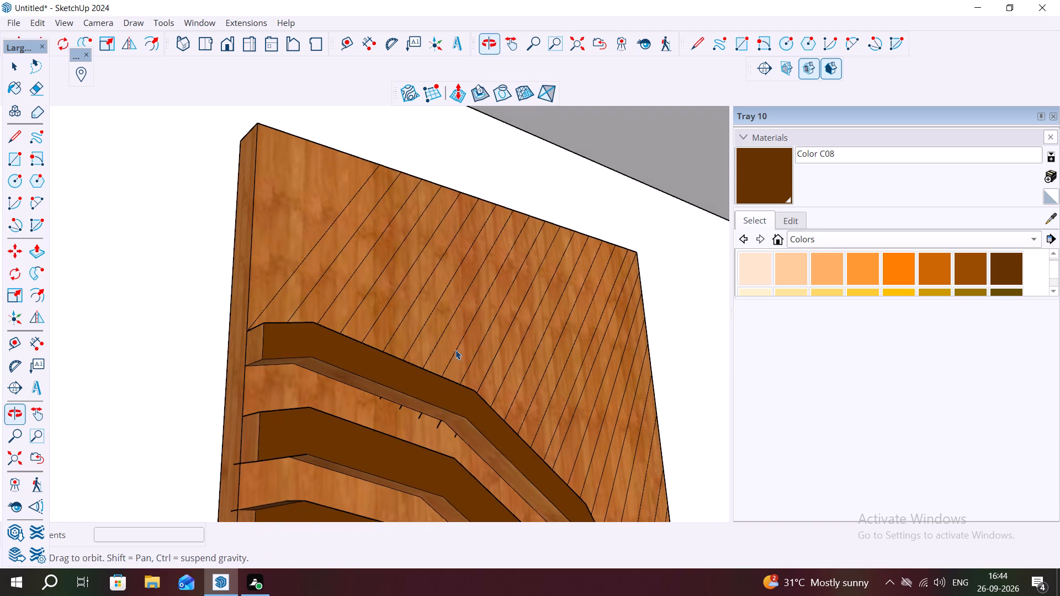
scroll(450, 403, up, 10)
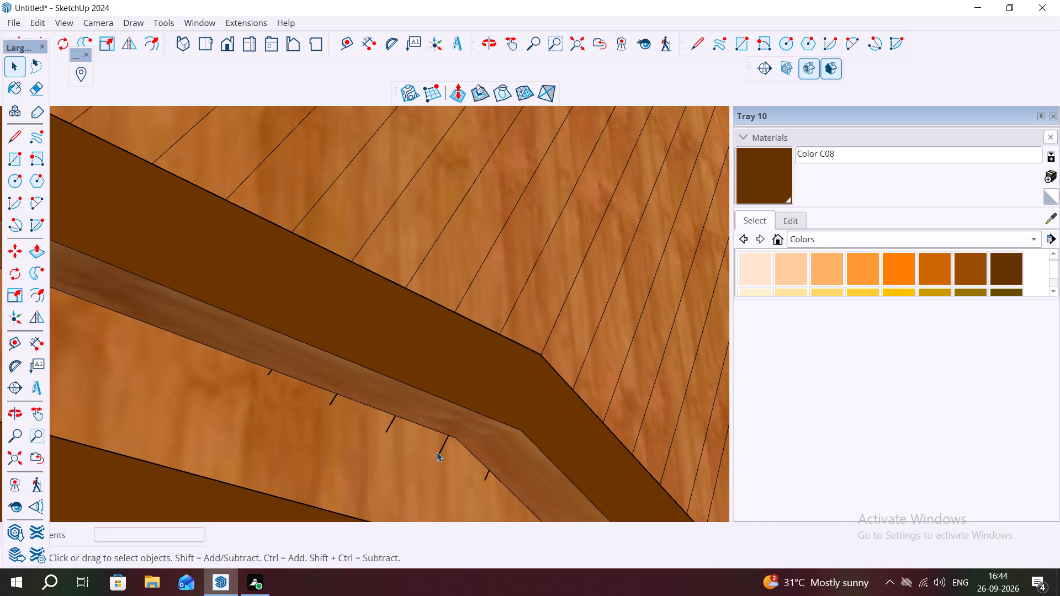
click(438, 453)
key(Delete)
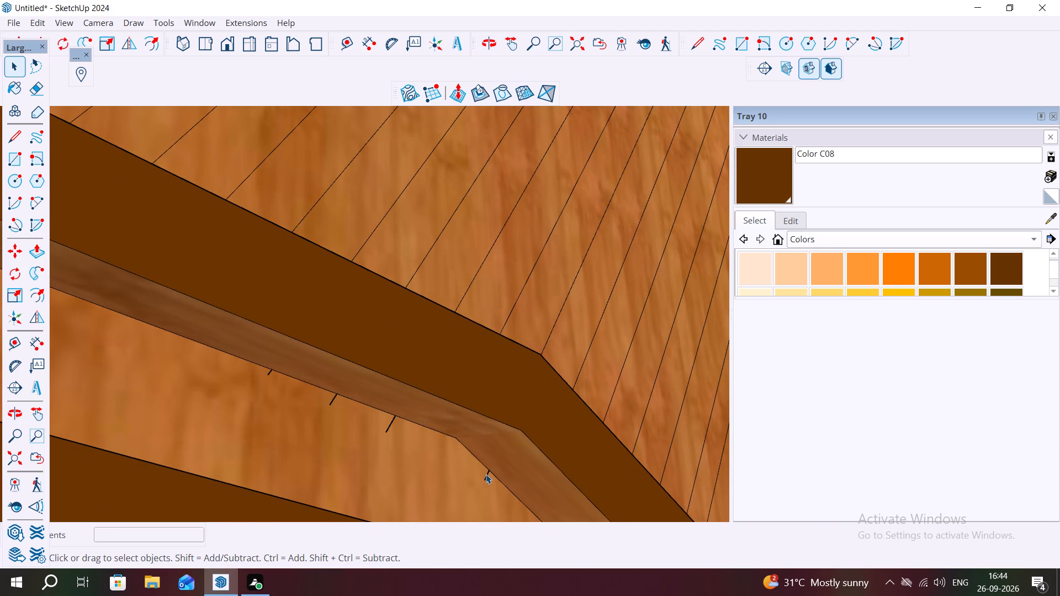
click(486, 474)
key(Delete)
click(332, 400)
key(Delete)
click(393, 418)
key(Delete)
click(270, 372)
key(Delete)
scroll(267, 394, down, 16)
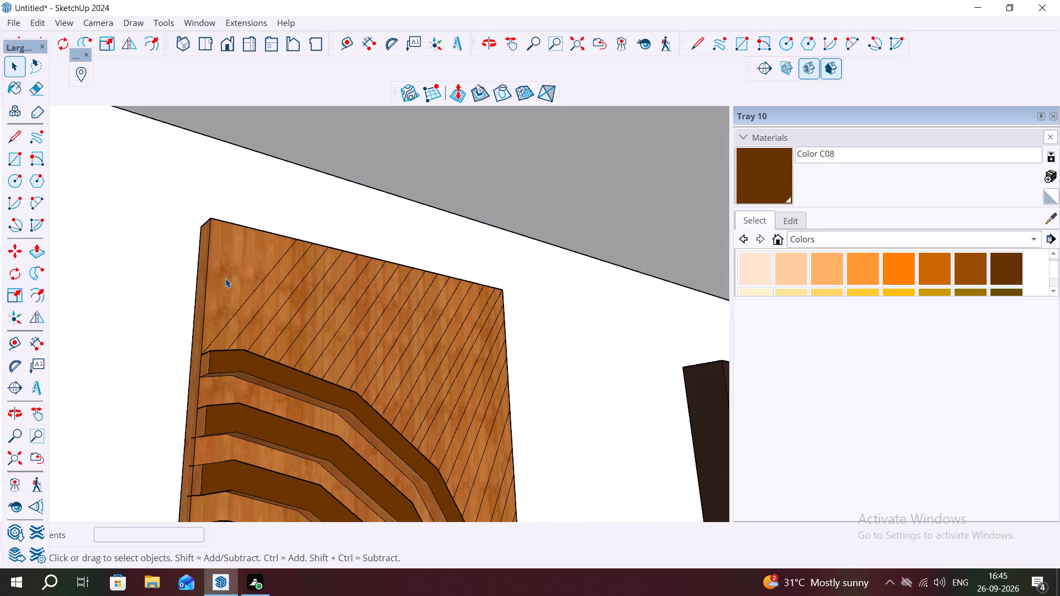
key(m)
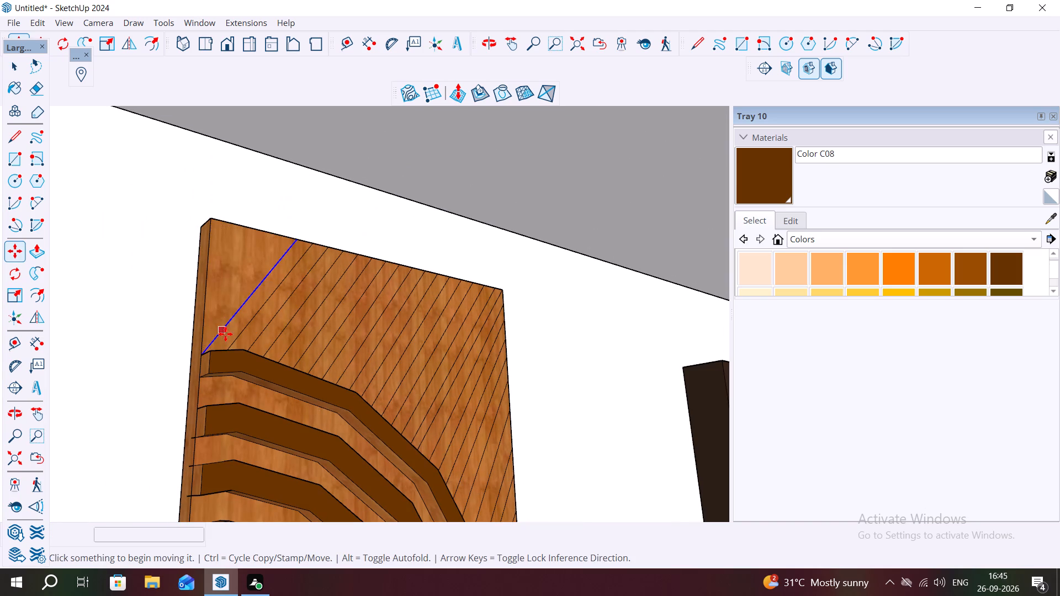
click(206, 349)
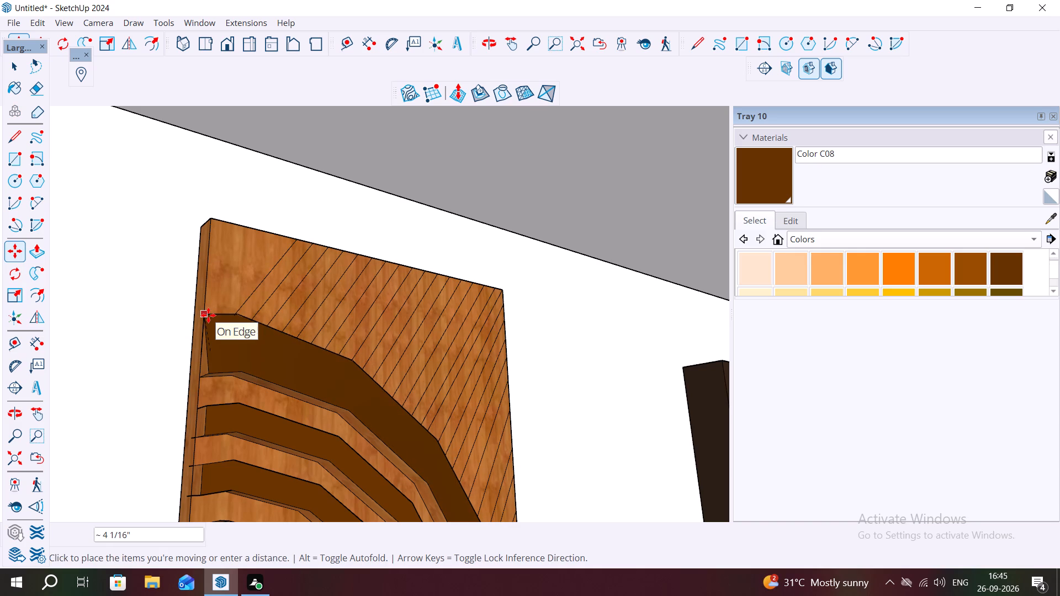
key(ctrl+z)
Copy the uppermost diagonal line about 10 7/8" up the door's near side edge, starting from its end at the outermost band.
middle_click(208, 340)
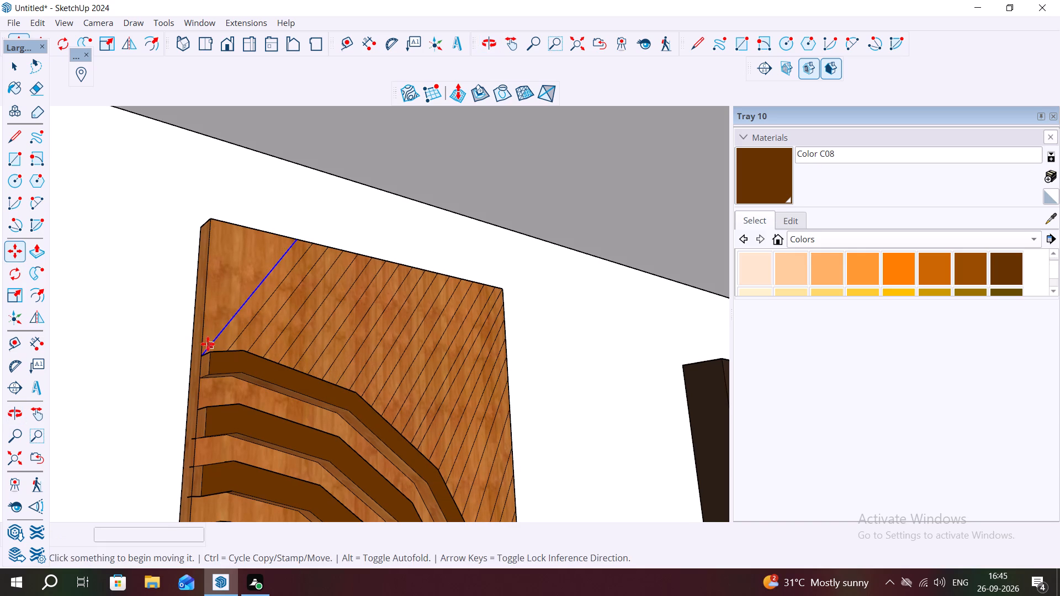
middle_drag(205, 344, 204, 374)
scroll(197, 358, up, 6)
key(space)
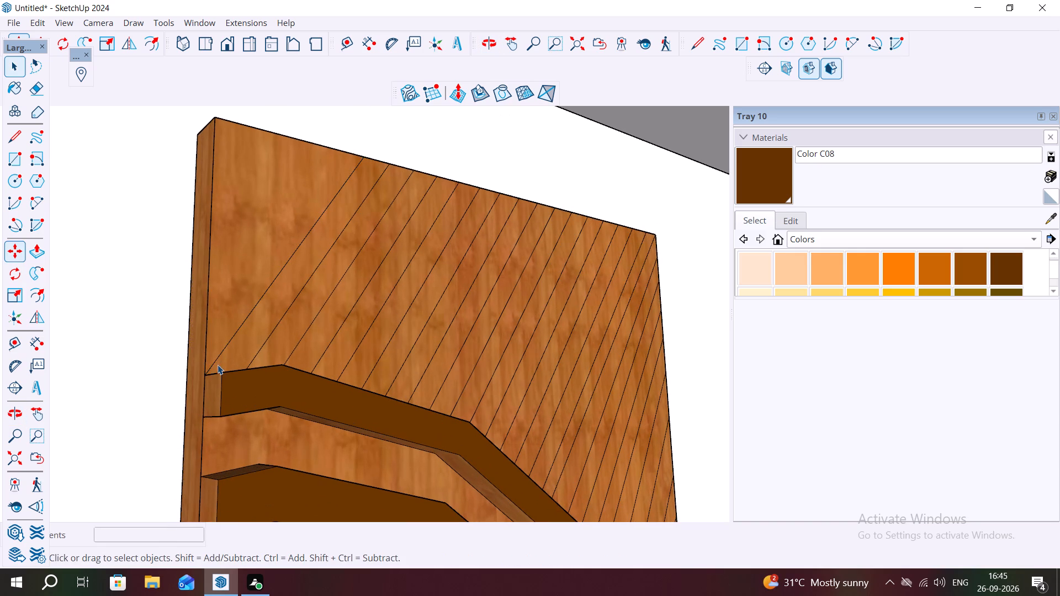
click(210, 366)
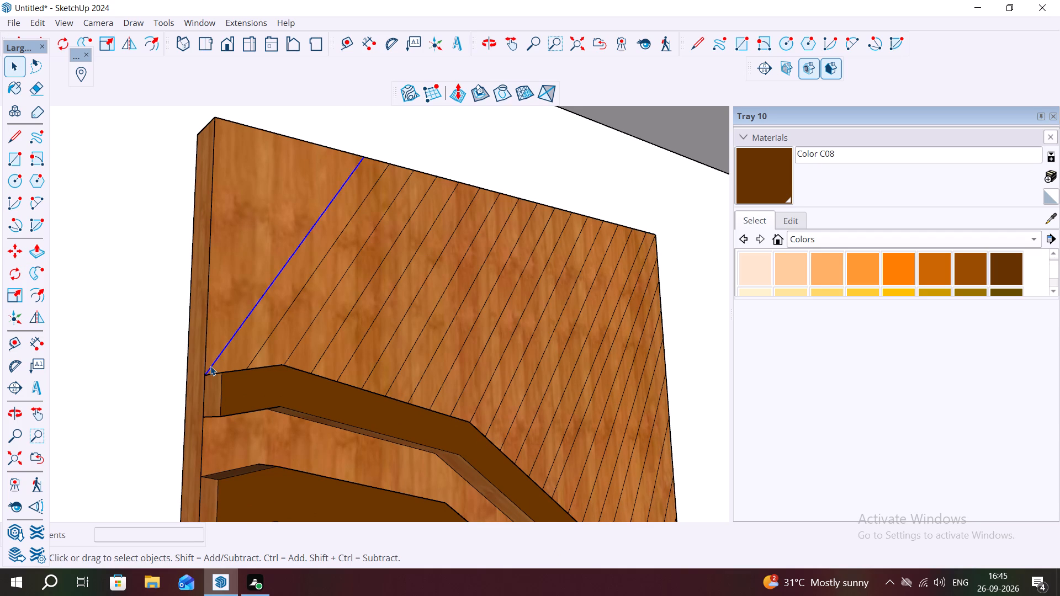
key(m)
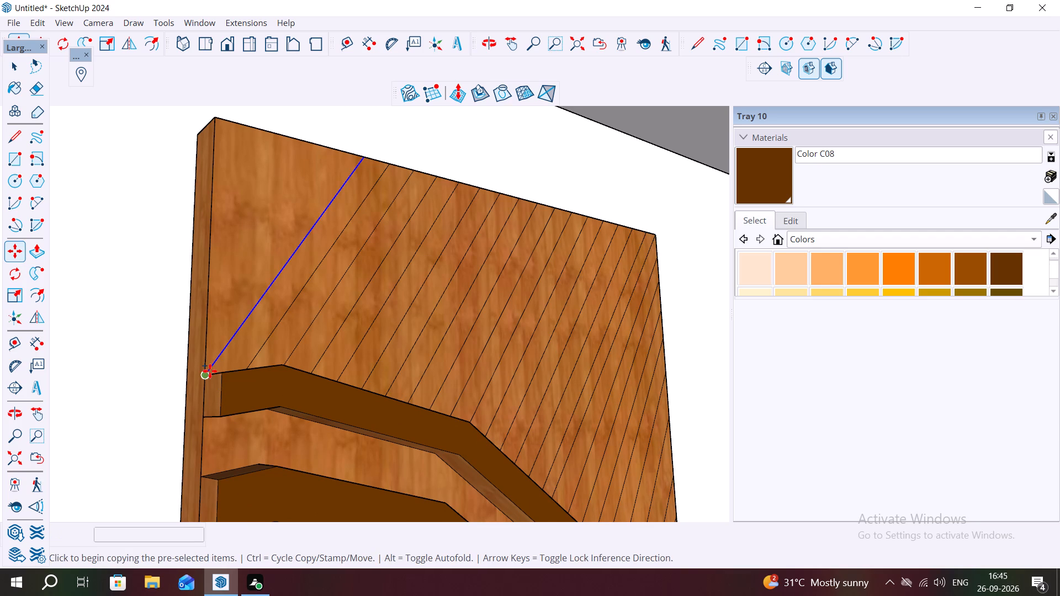
click(210, 371)
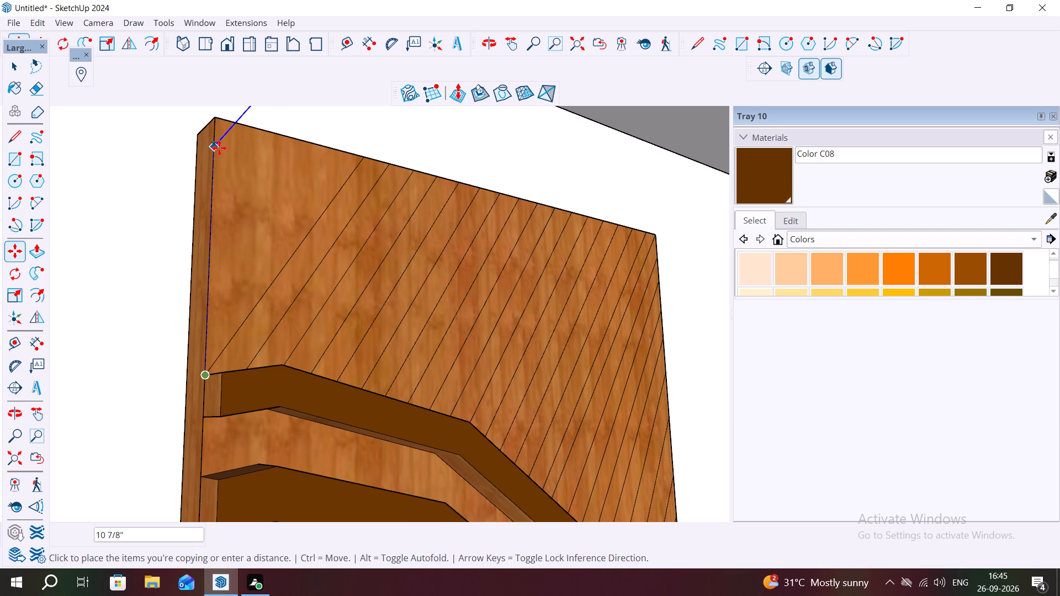
click(219, 148)
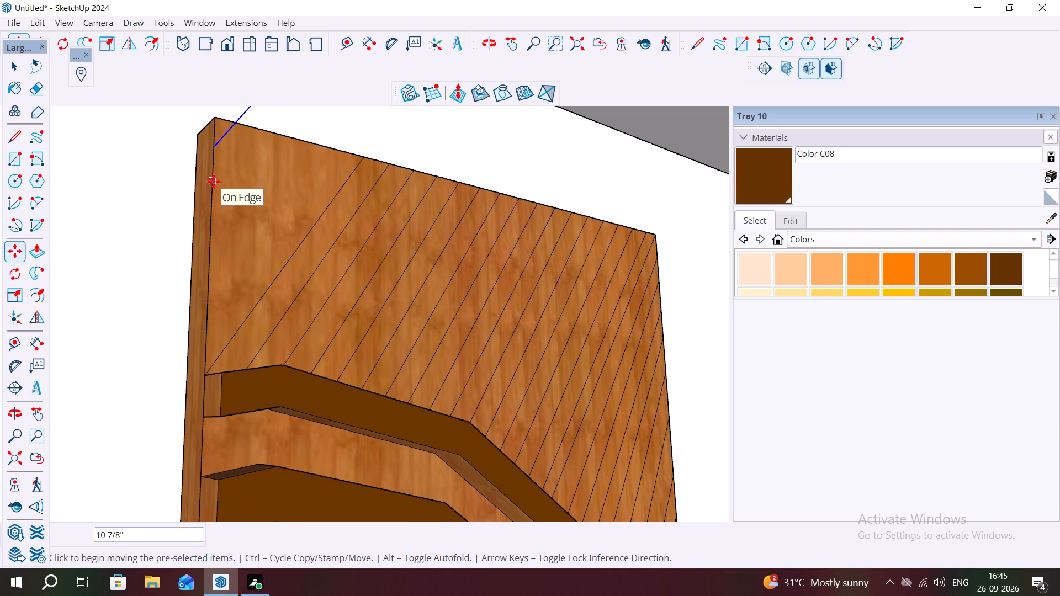
Divide the distance between the original diagonal and its copy into 10 equal intervals with further copies.
text(10/)
key(Return)
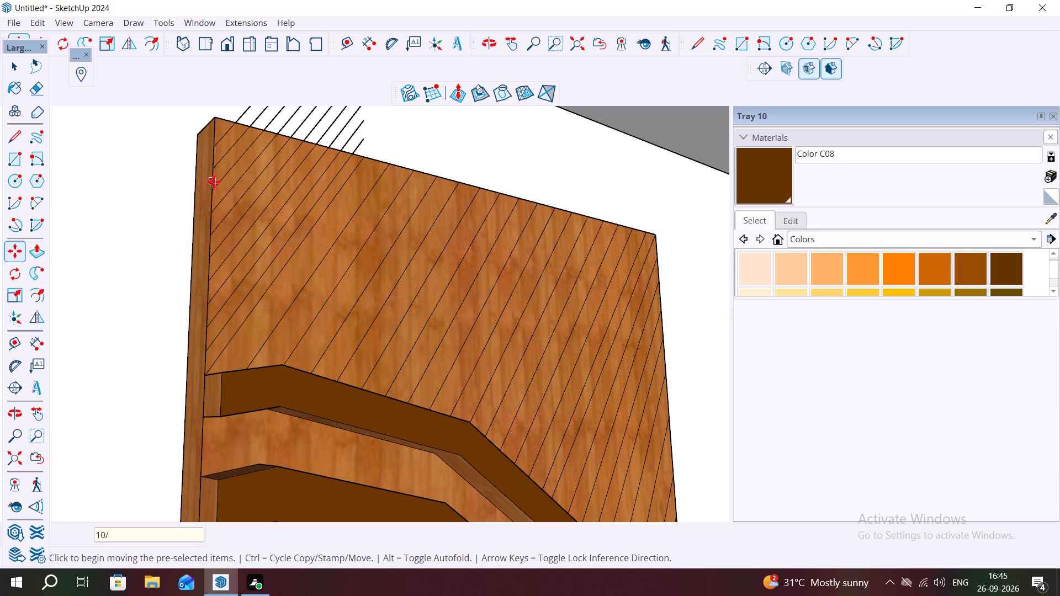
Reduce the division between the original diagonal and its copy to 8 and finally 6 equal intervals.
key(8)
key(slash)
key(Return)
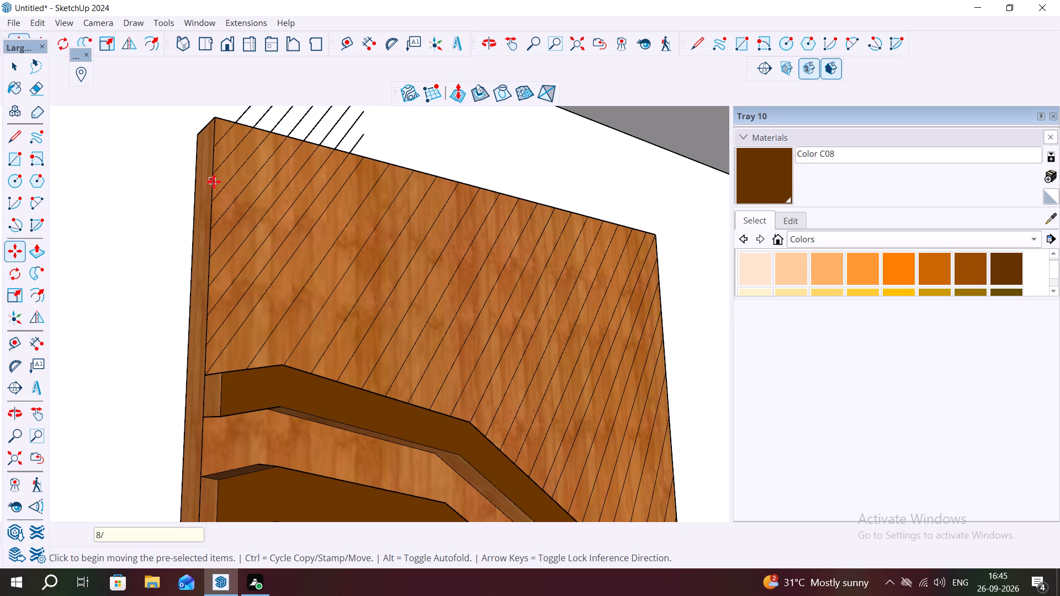
text(6/)
key(Return)
Erase the six diagonal line stubs projecting above the door's top edge.
middle_drag(263, 174, 245, 220)
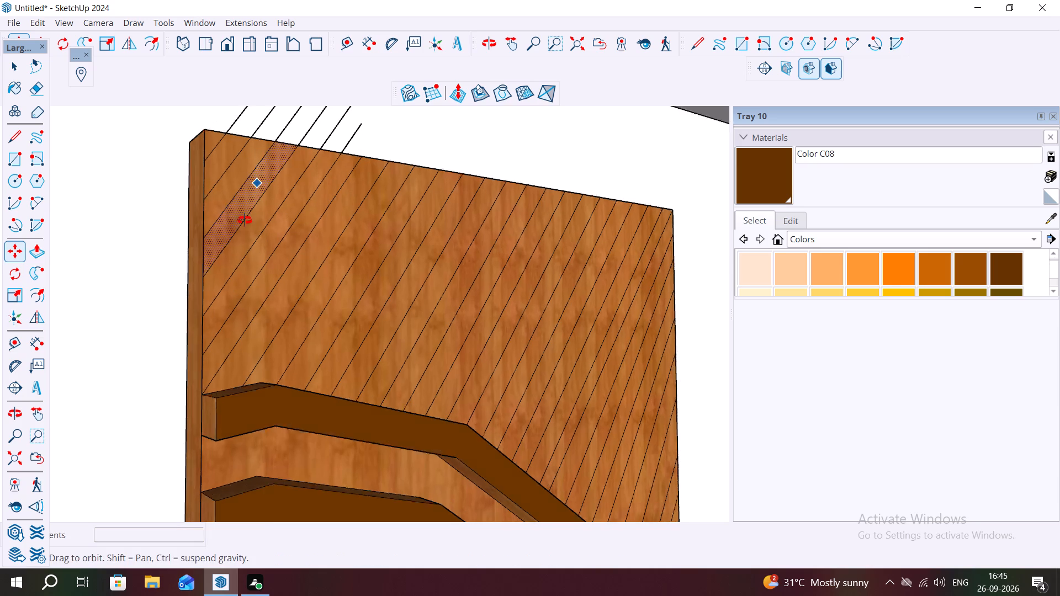
middle_drag(245, 220, 216, 295)
scroll(214, 174, up, 2)
key(Escape)
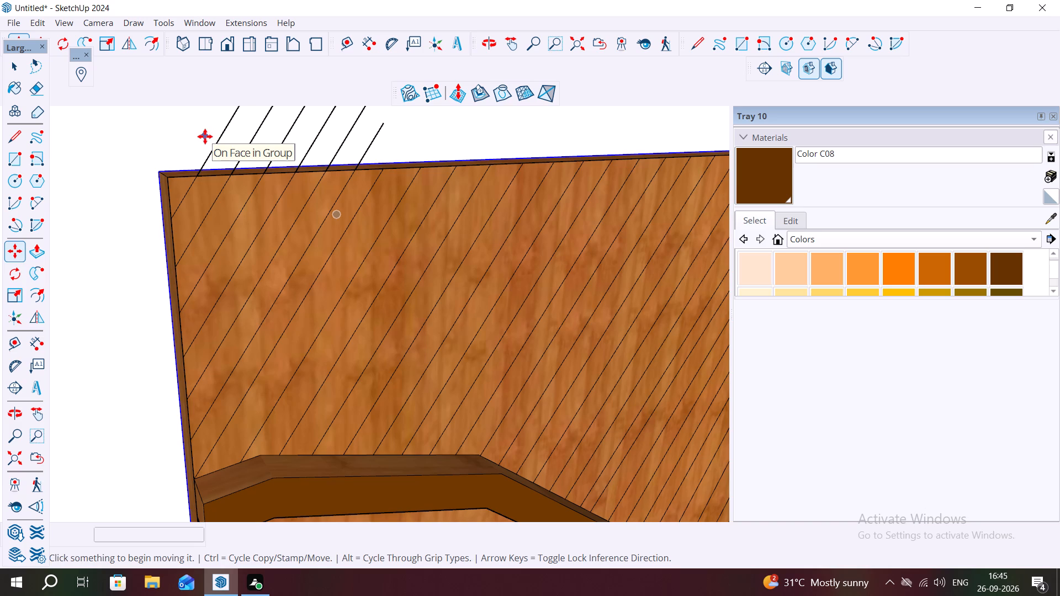
key(e)
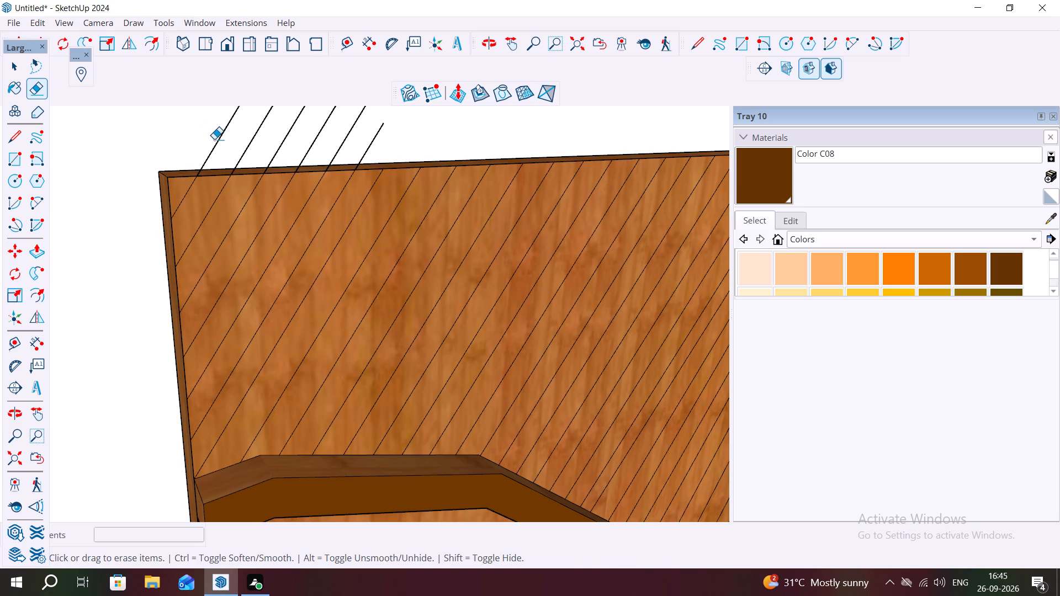
click(218, 139)
click(247, 148)
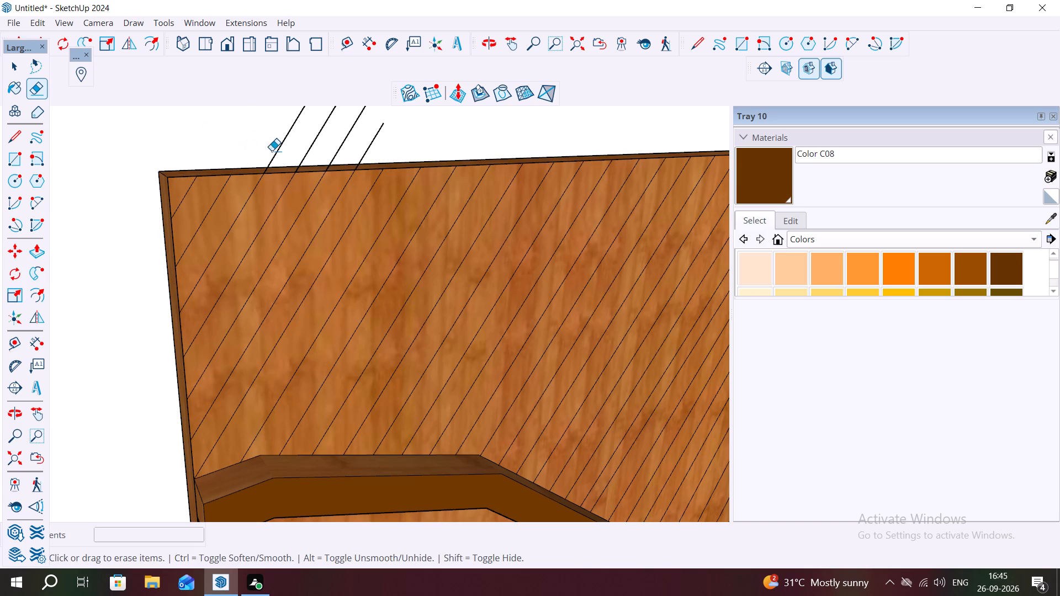
click(274, 153)
click(308, 155)
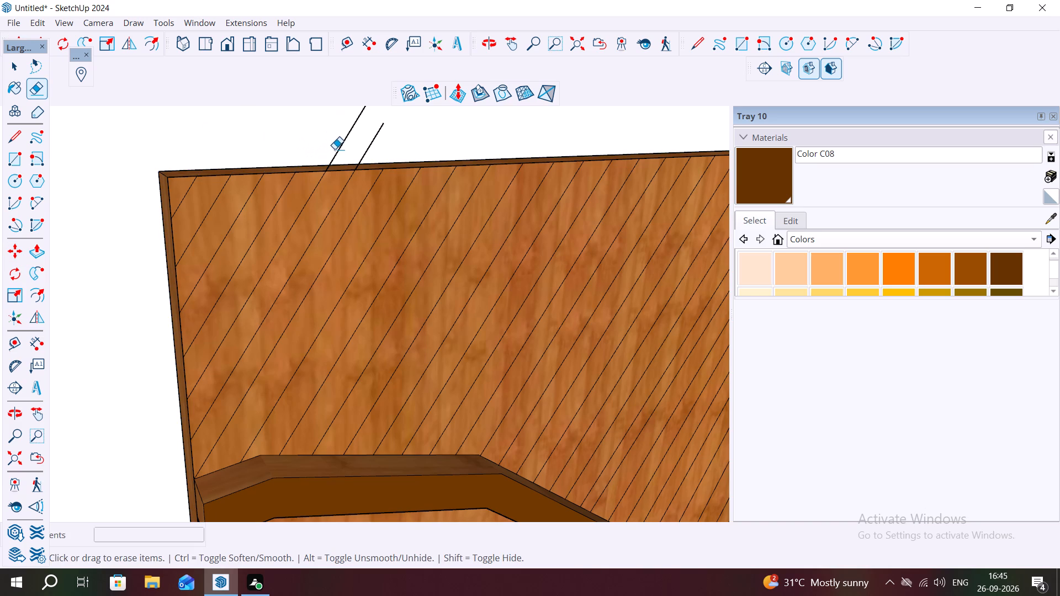
click(339, 150)
click(365, 152)
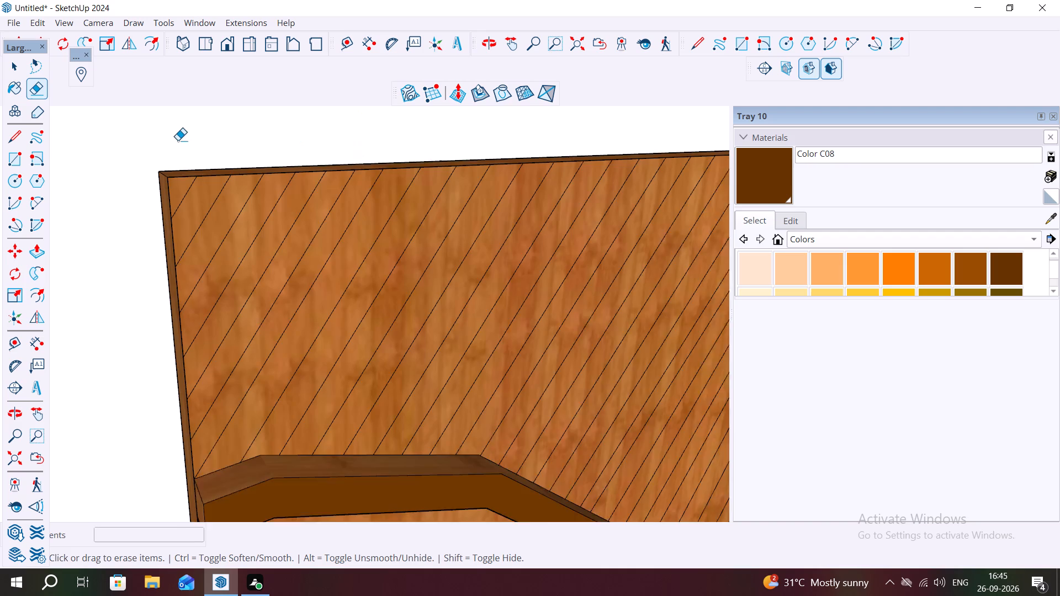
scroll(178, 140, down, 1)
key(Escape)
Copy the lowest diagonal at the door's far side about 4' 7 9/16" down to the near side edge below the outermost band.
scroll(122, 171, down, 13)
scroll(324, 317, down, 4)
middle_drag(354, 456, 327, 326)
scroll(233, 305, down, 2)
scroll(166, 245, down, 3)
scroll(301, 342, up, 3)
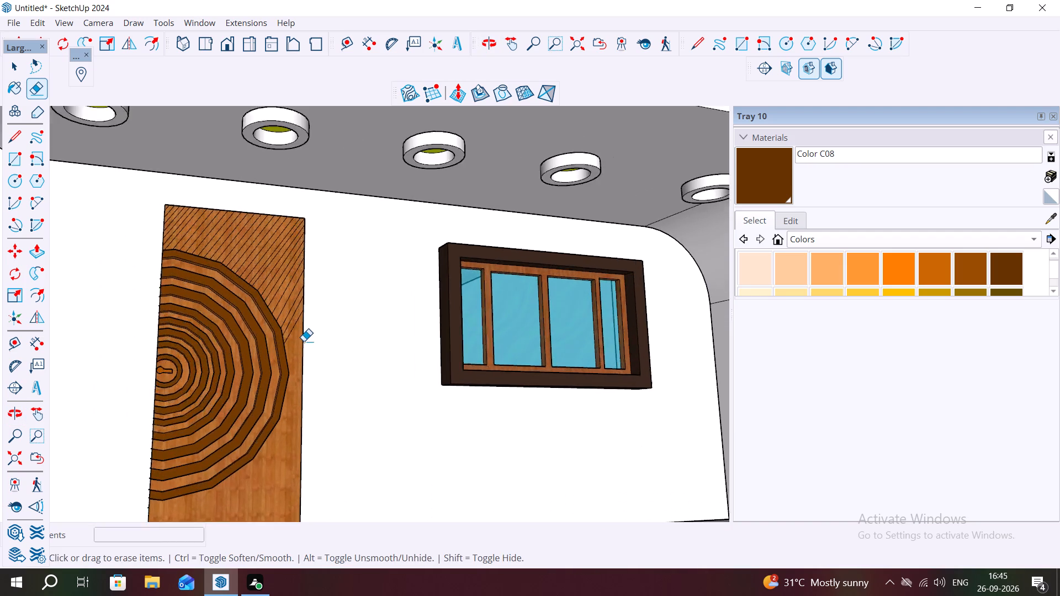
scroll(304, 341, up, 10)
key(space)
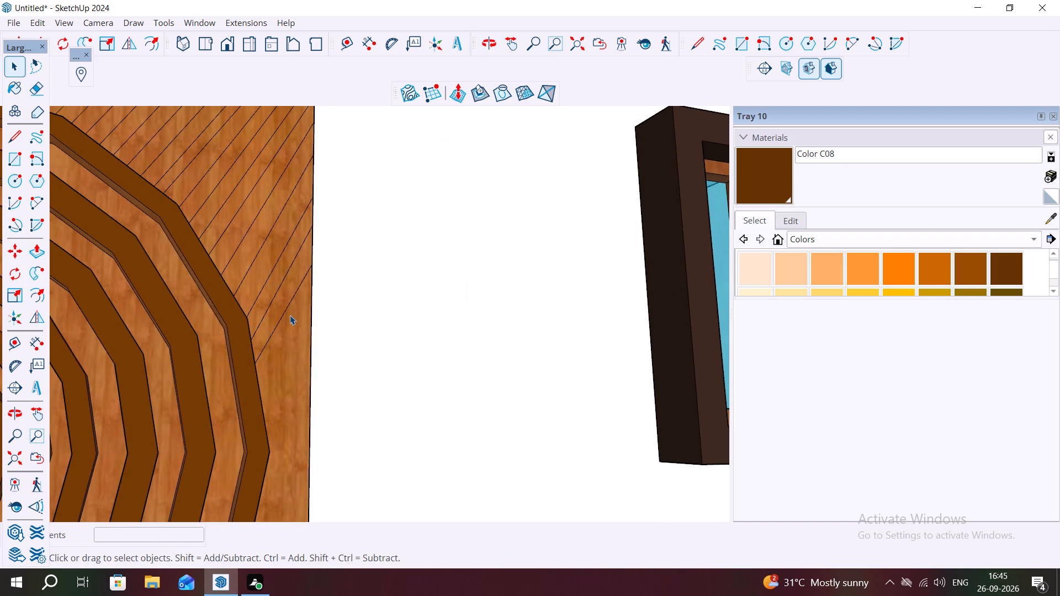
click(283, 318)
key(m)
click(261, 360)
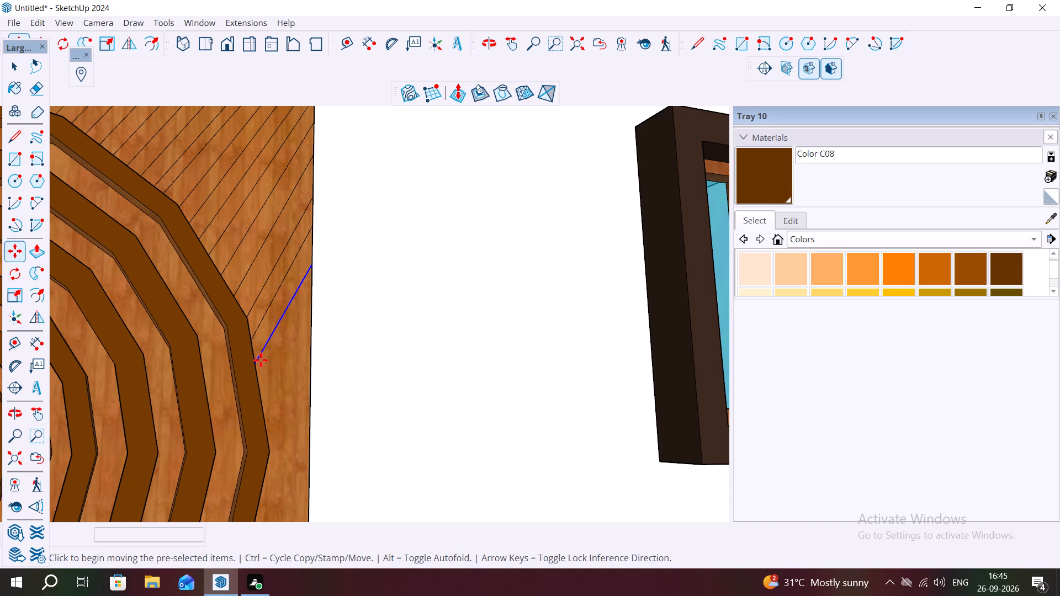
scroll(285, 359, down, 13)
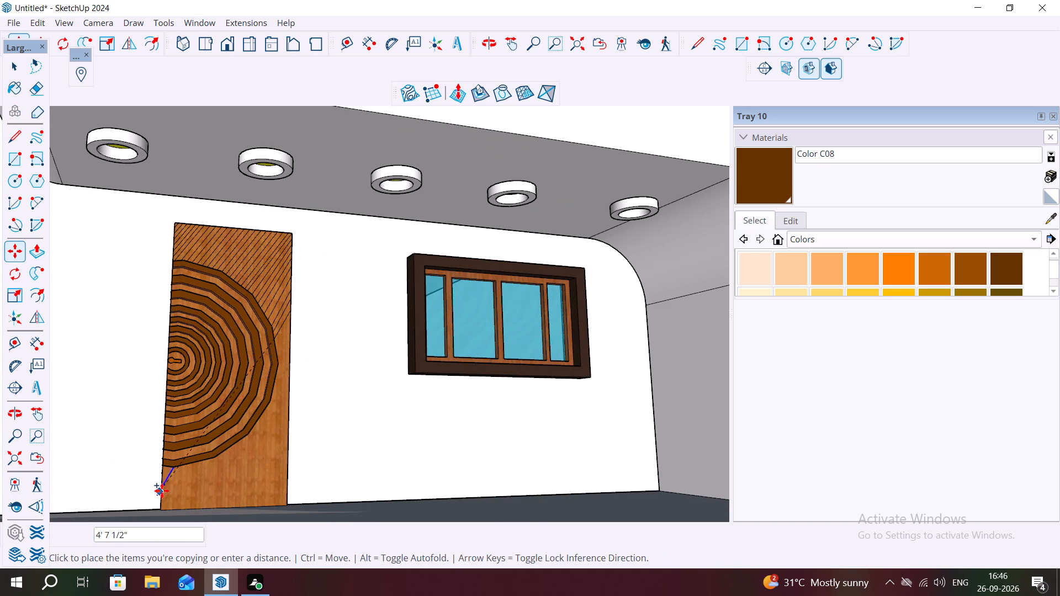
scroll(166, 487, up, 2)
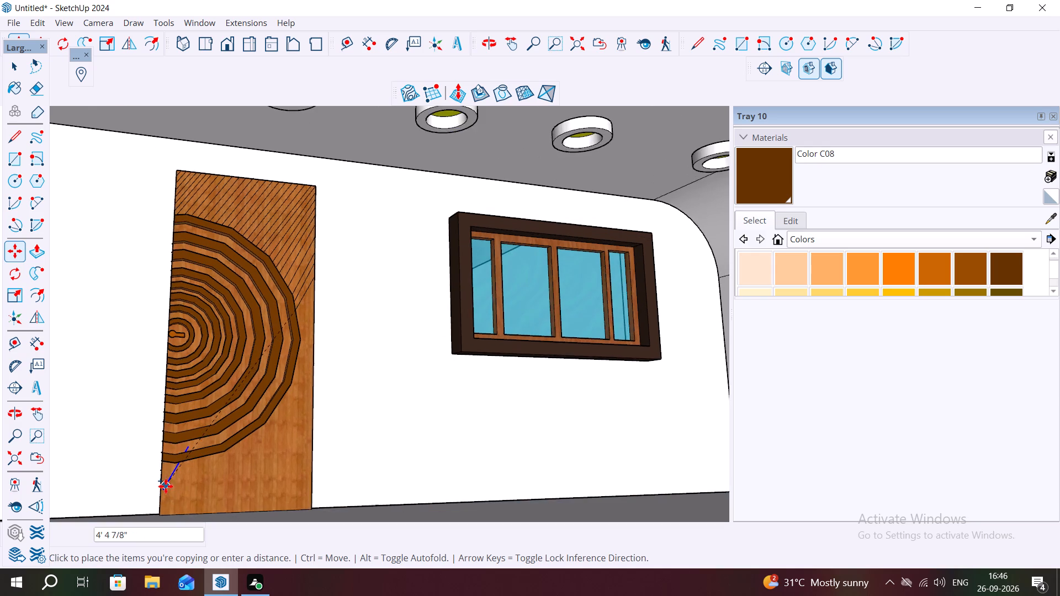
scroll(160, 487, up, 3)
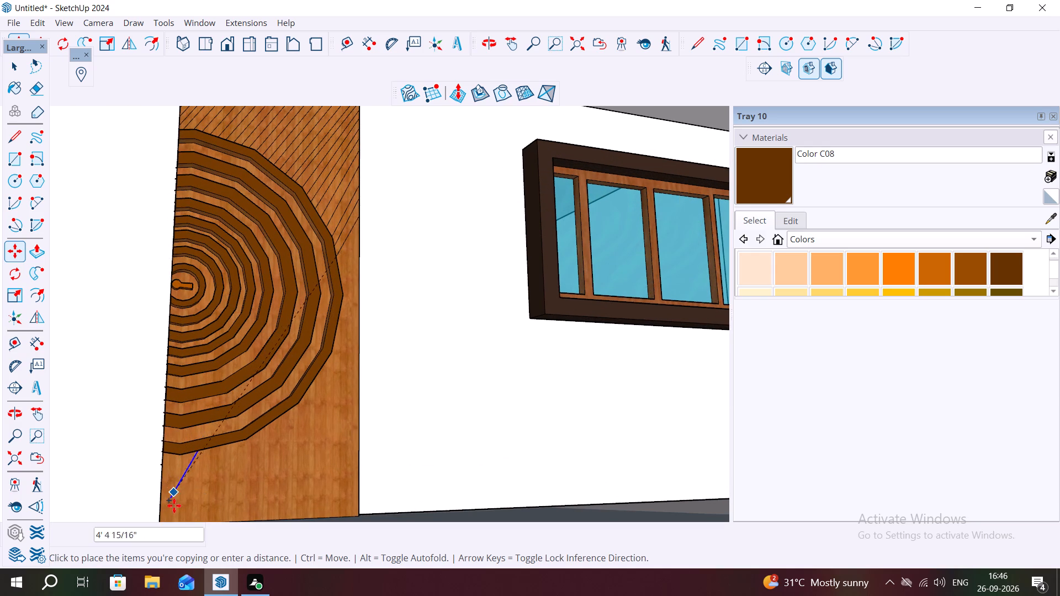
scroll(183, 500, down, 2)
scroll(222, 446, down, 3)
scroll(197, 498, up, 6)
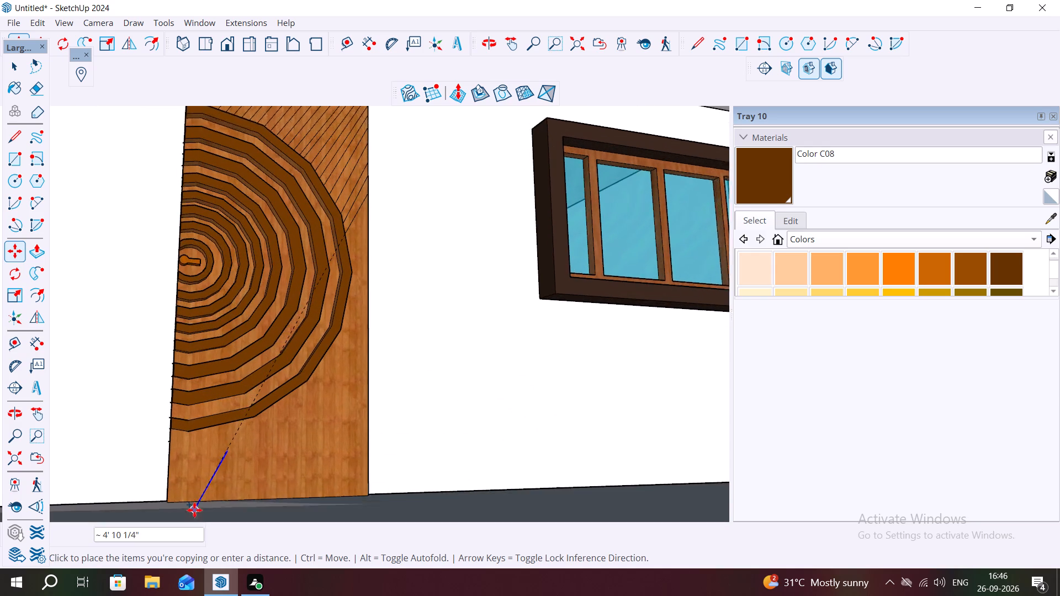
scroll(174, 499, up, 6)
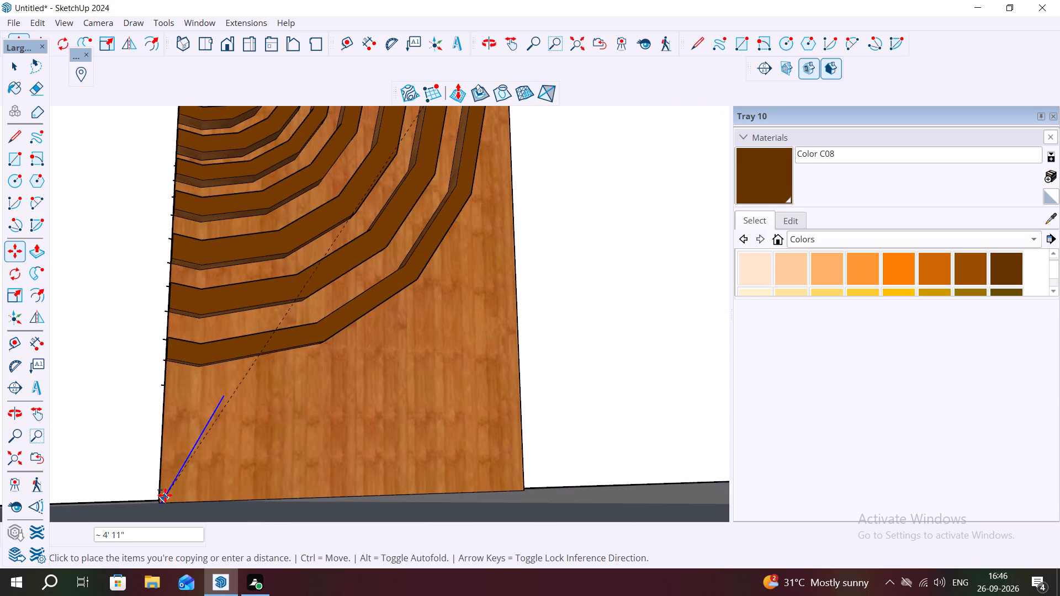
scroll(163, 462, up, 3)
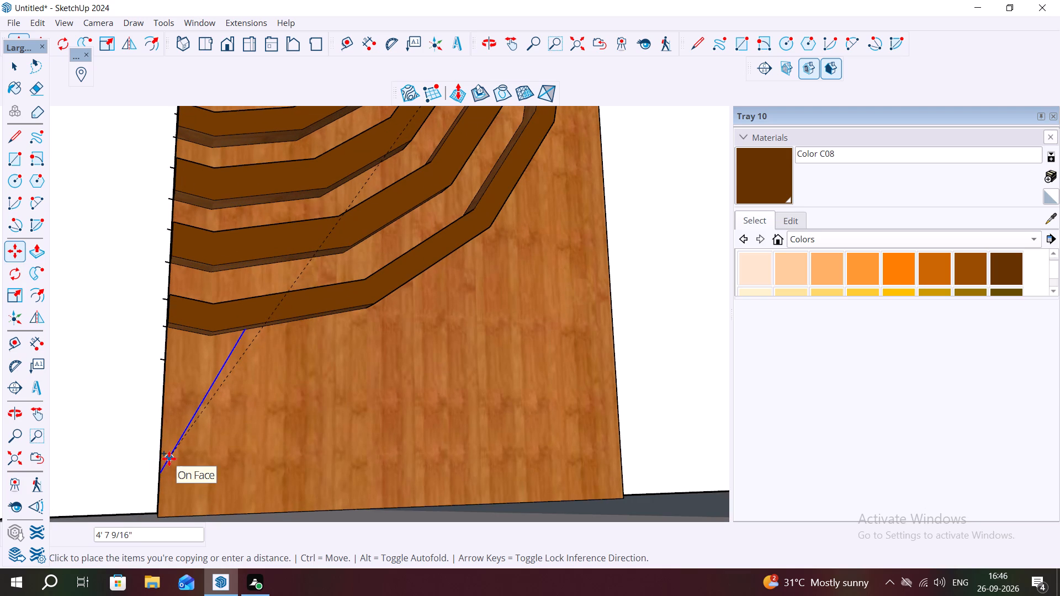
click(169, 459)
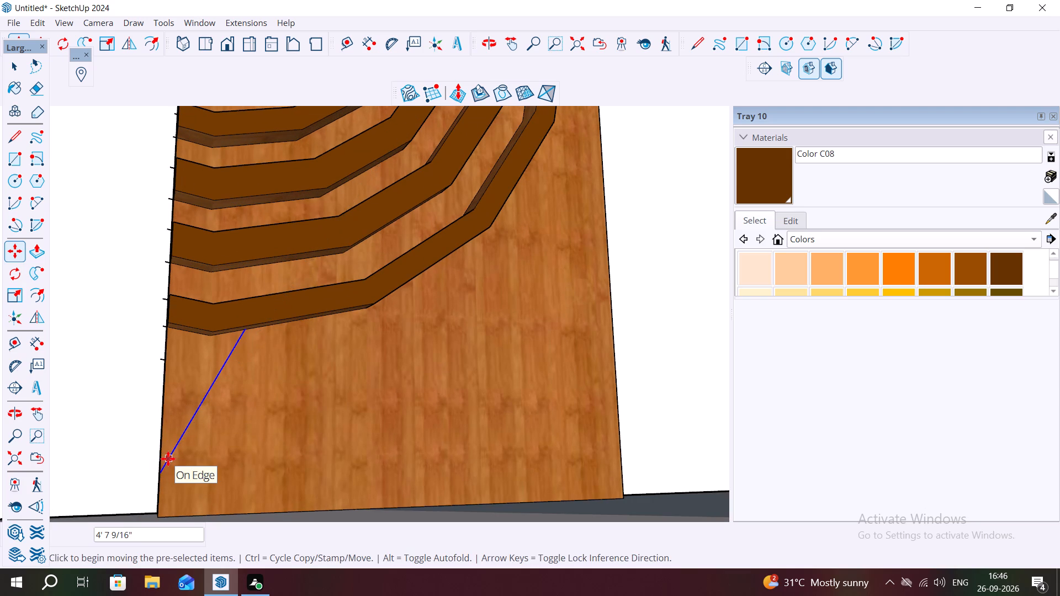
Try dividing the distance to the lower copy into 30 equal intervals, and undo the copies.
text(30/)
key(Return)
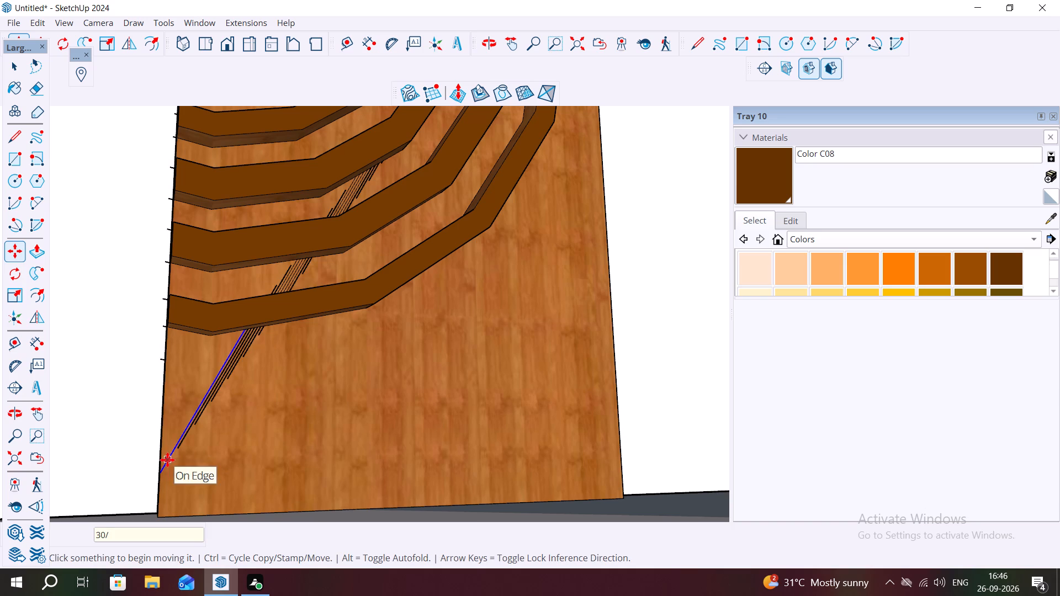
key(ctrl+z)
Copy the lowest diagonal about 1' 15/16" straight down between the outermost band and the door's far side edge.
scroll(172, 455, down, 6)
scroll(239, 424, down, 7)
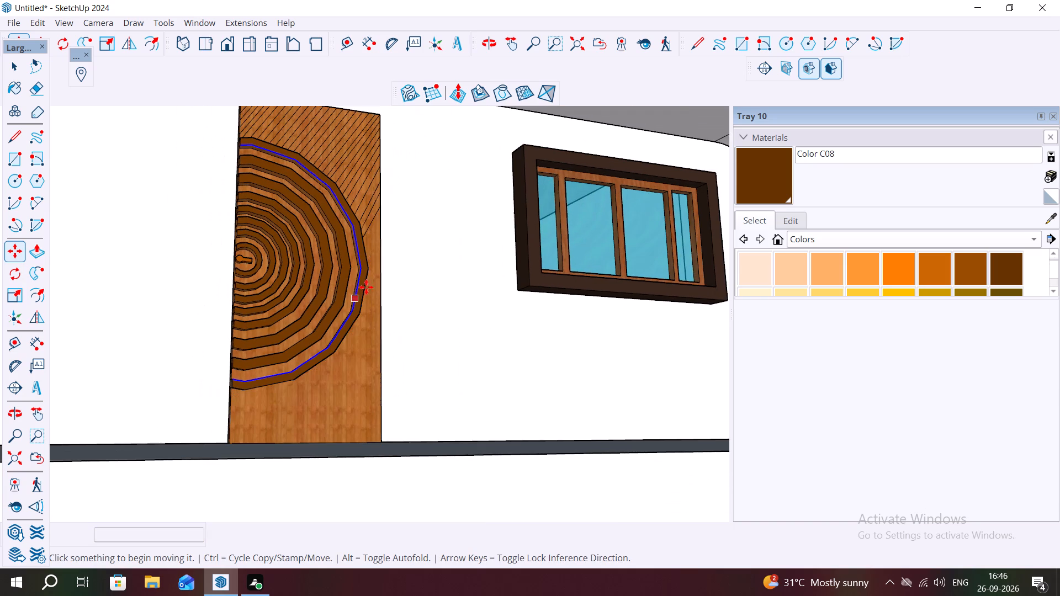
scroll(380, 214, up, 8)
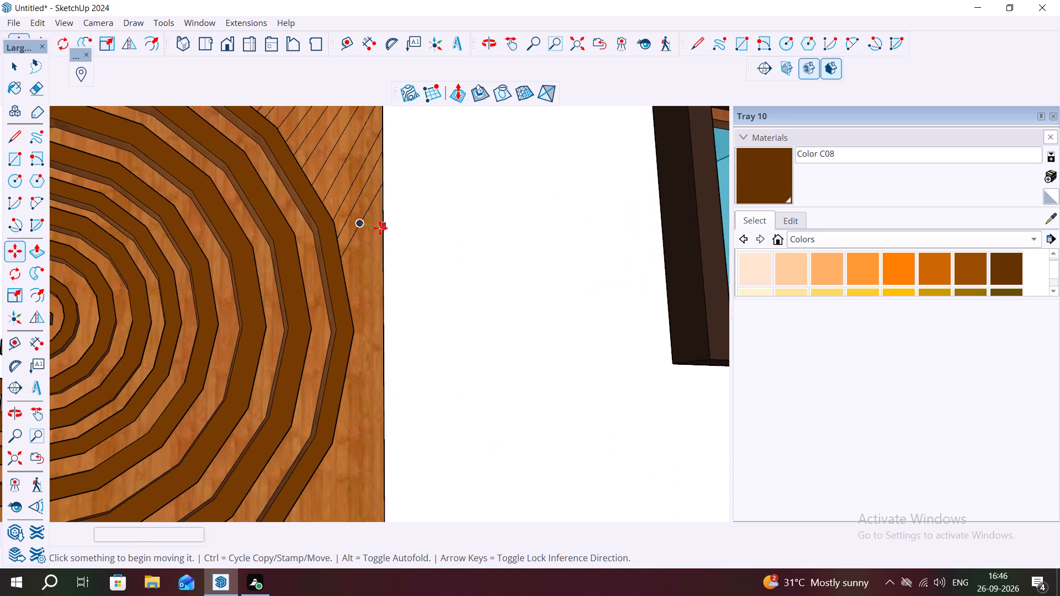
middle_drag(380, 228, 361, 241)
key(space)
click(356, 237)
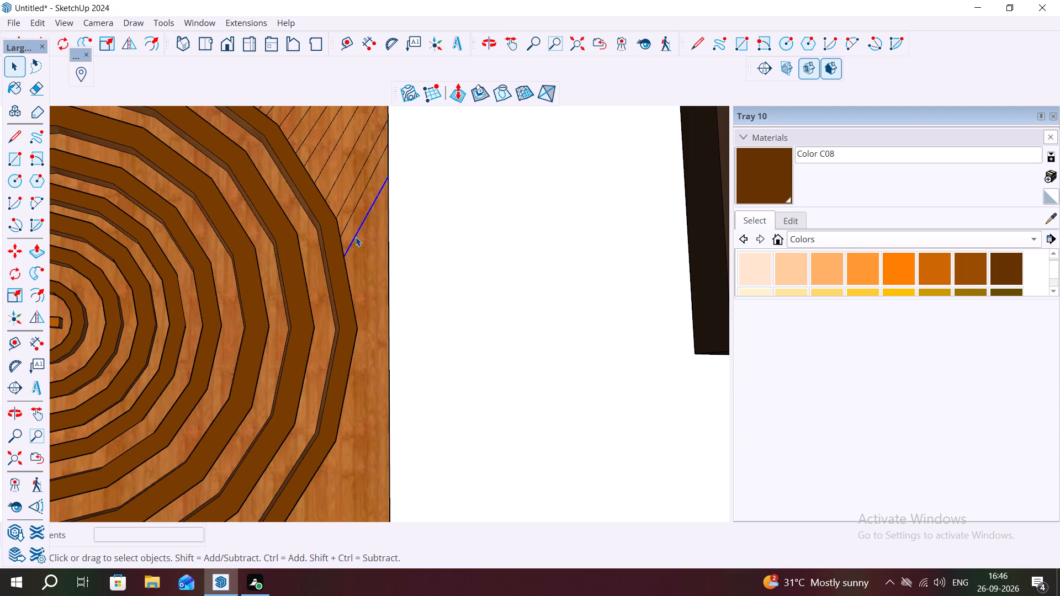
key(m)
ctrl+click(346, 251)
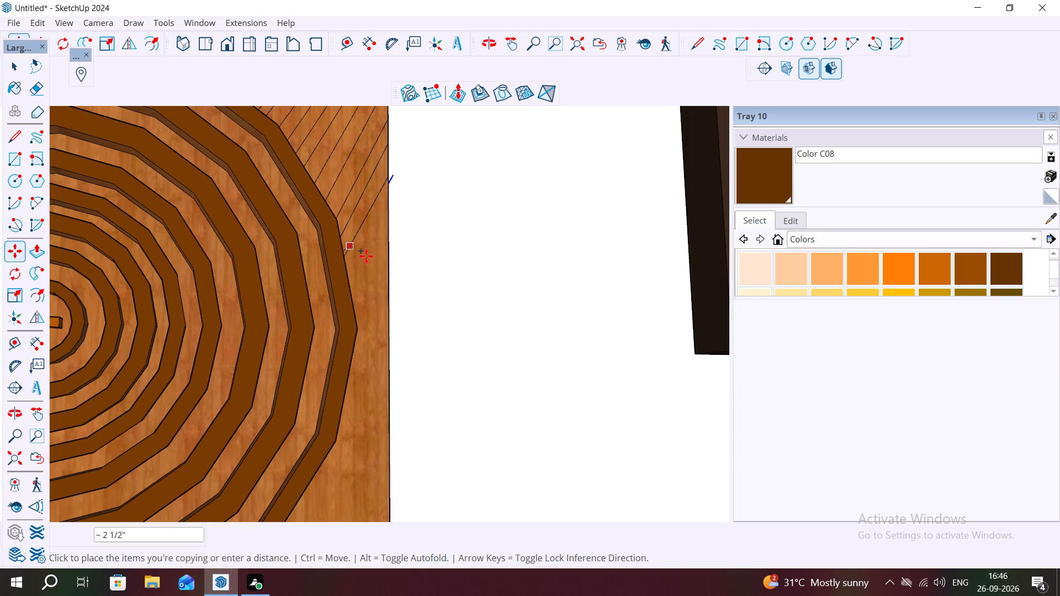
scroll(371, 259, down, 3)
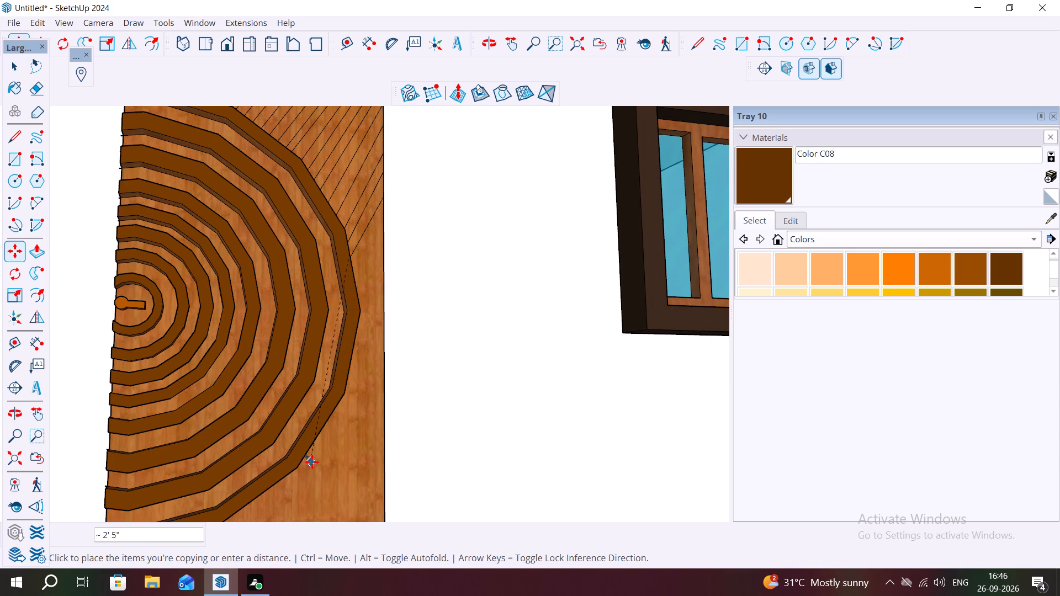
scroll(342, 464, down, 1)
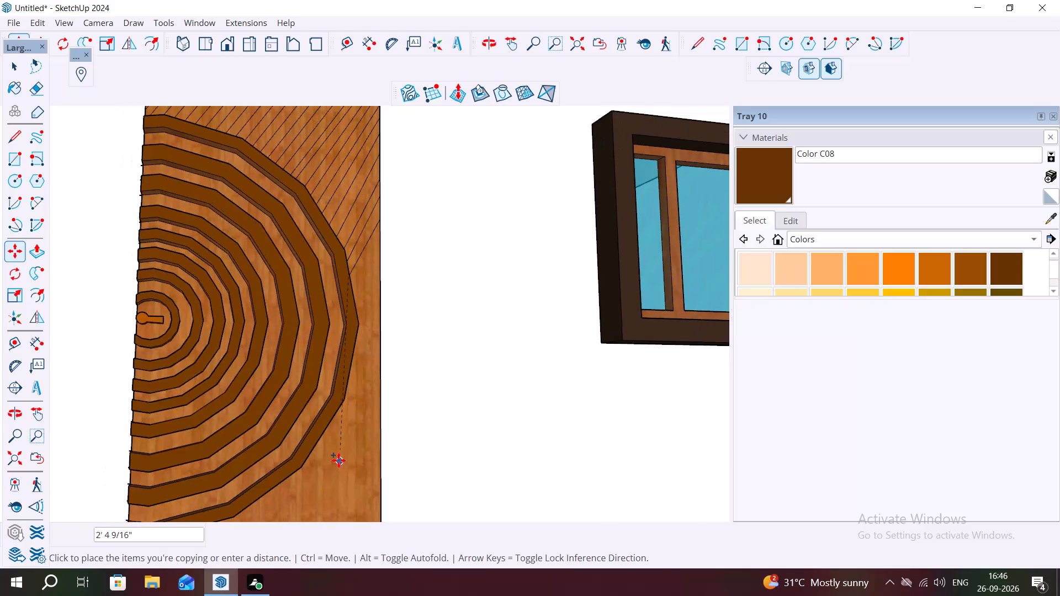
scroll(336, 456, down, 1)
scroll(346, 432, up, 1)
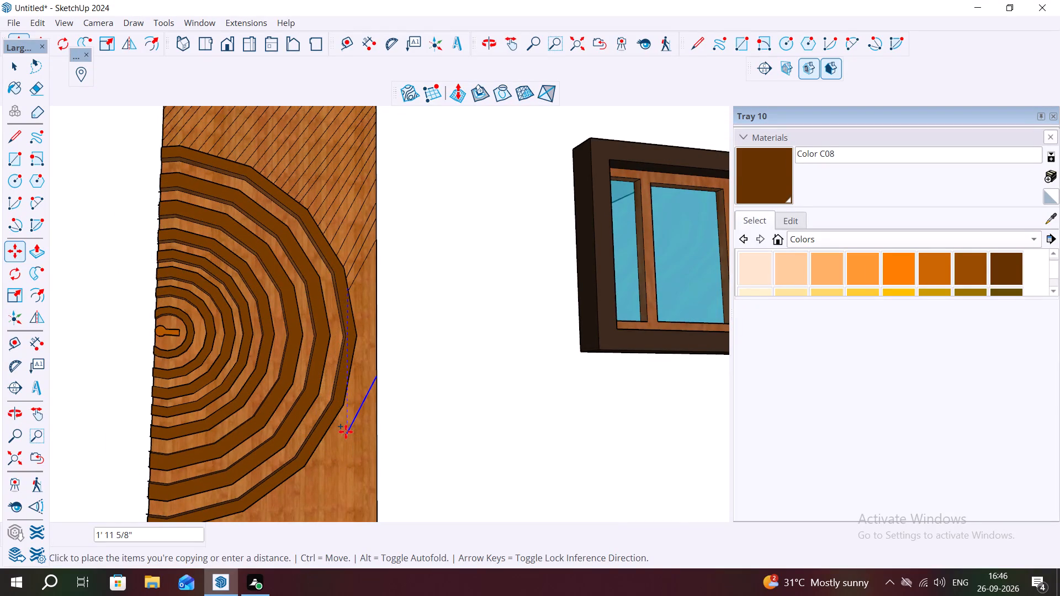
scroll(346, 432, up, 8)
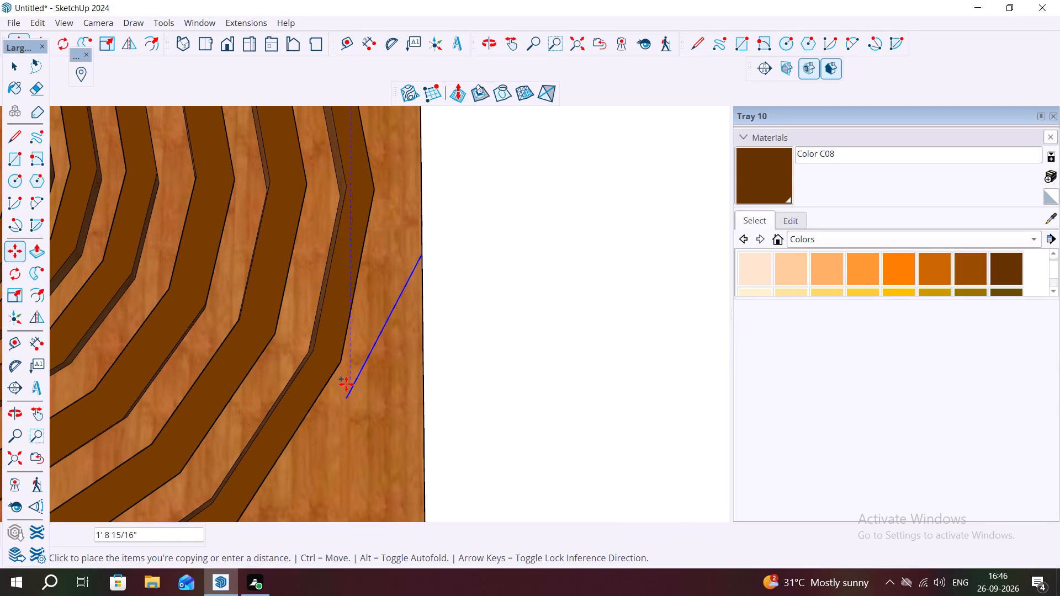
scroll(343, 357, up, 2)
middle_drag(332, 350, 288, 320)
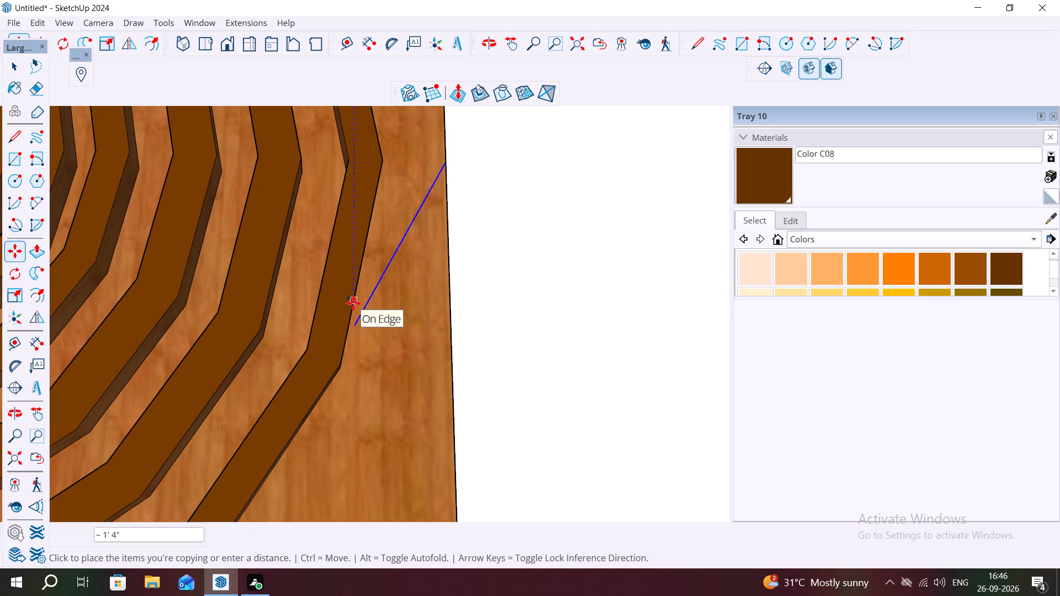
scroll(343, 275, down, 1)
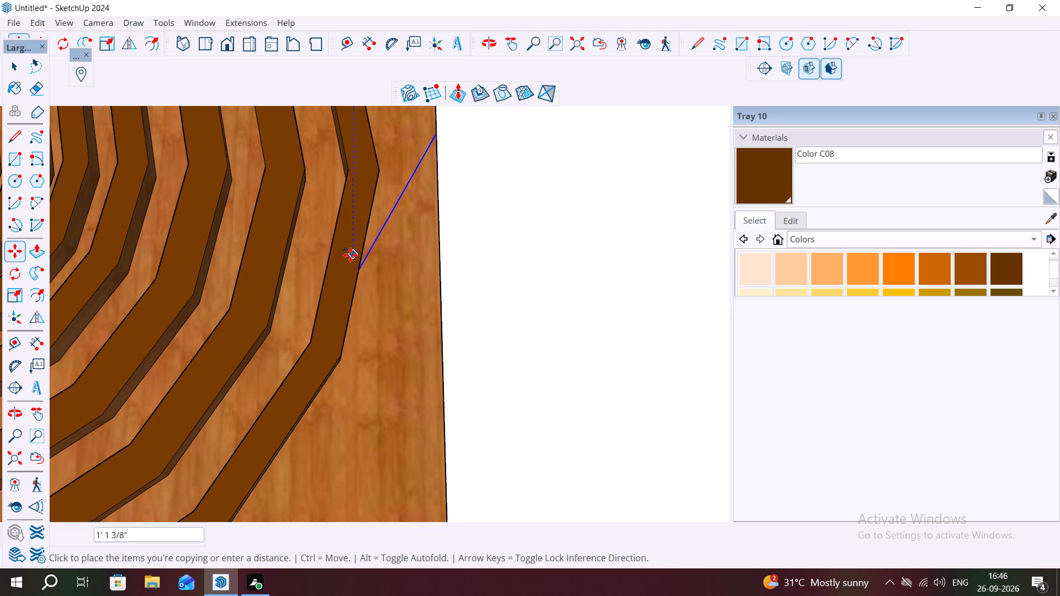
scroll(352, 248, up, 5)
click(352, 248)
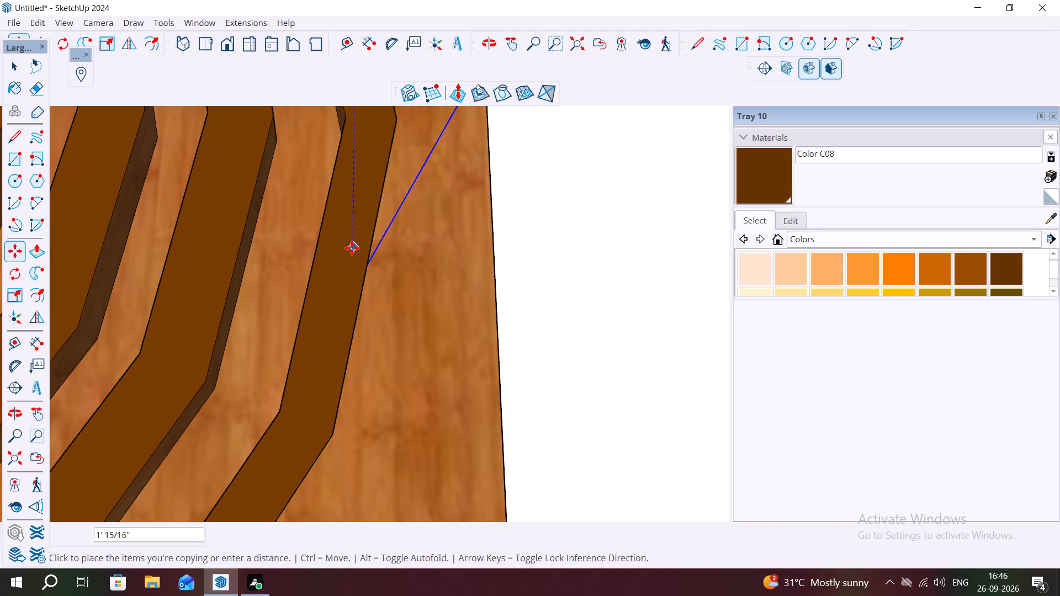
Divide the distance between the lowest diagonal and its new copy into 6 equal intervals with further copies.
scroll(399, 274, down, 11)
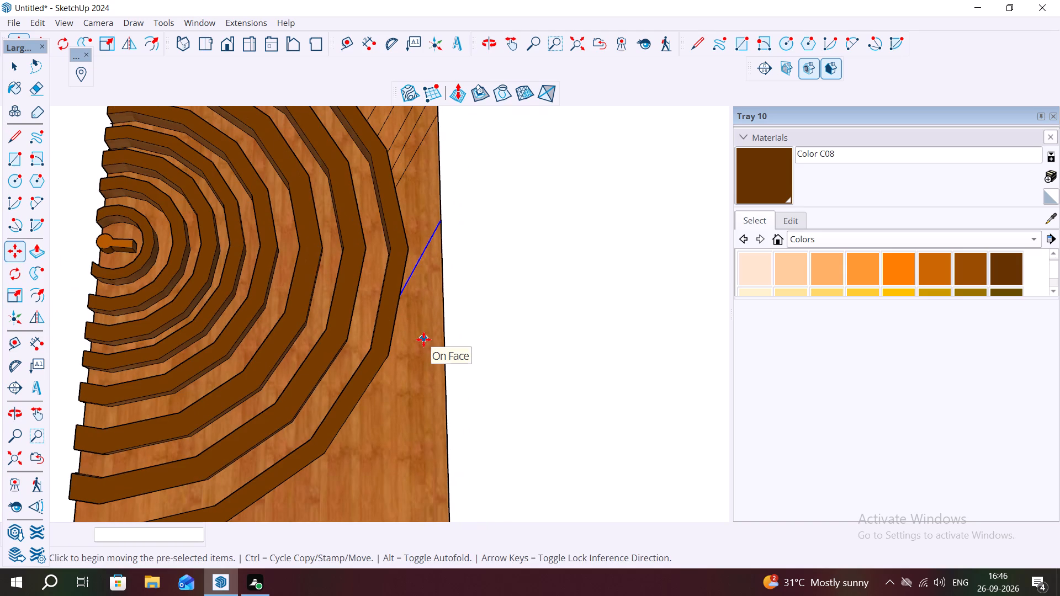
text(10)
key(BackSpace)
key(BackSpace)
text(6/)
key(Return)
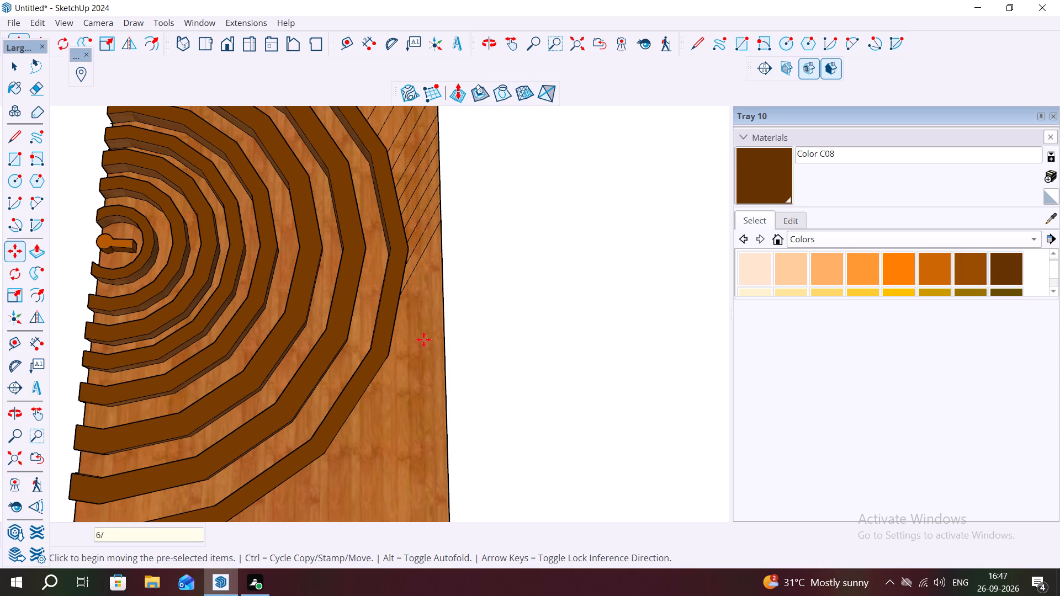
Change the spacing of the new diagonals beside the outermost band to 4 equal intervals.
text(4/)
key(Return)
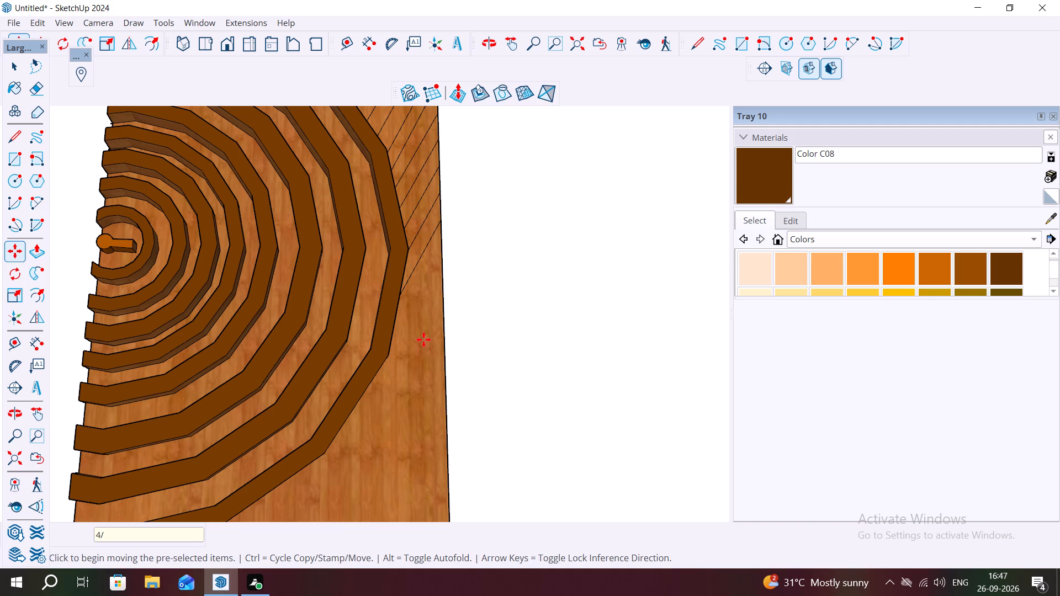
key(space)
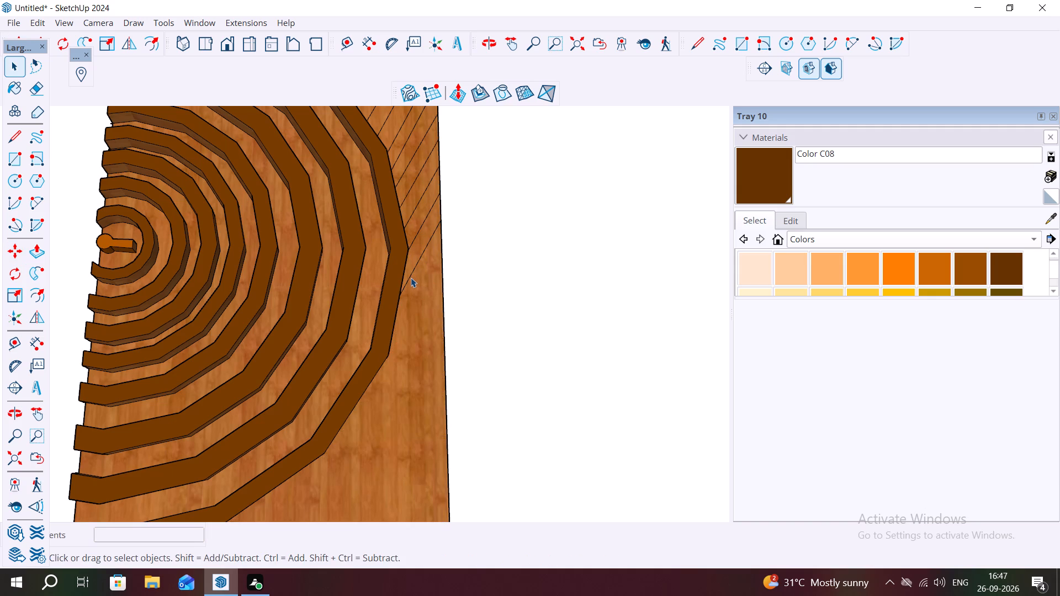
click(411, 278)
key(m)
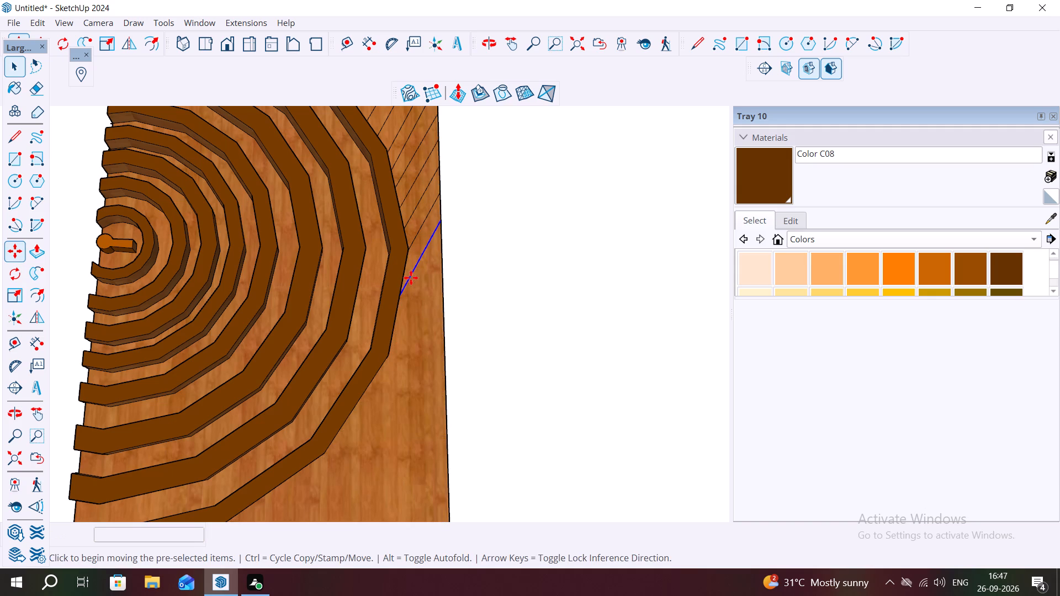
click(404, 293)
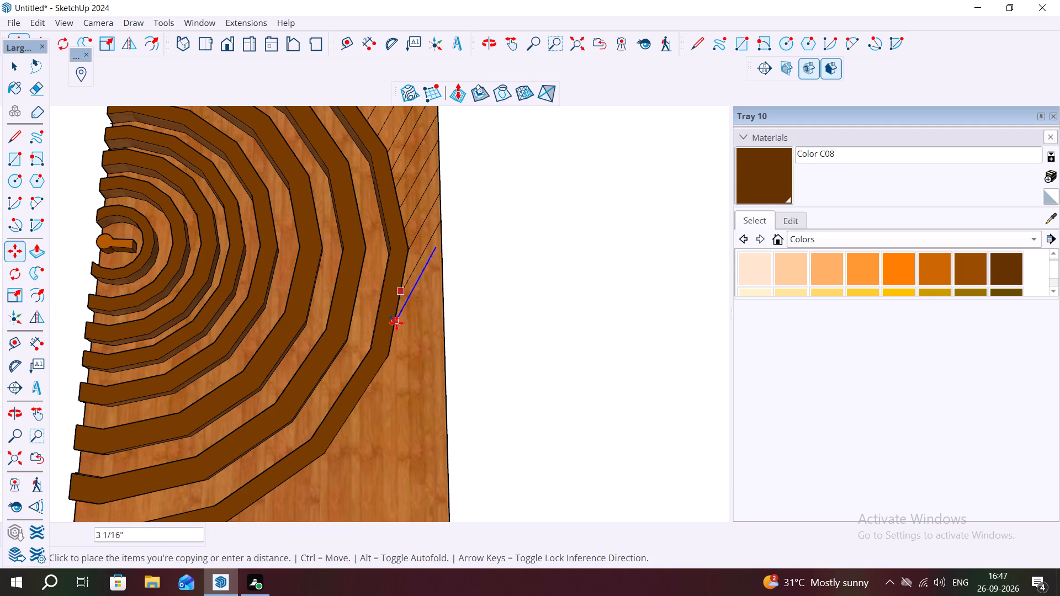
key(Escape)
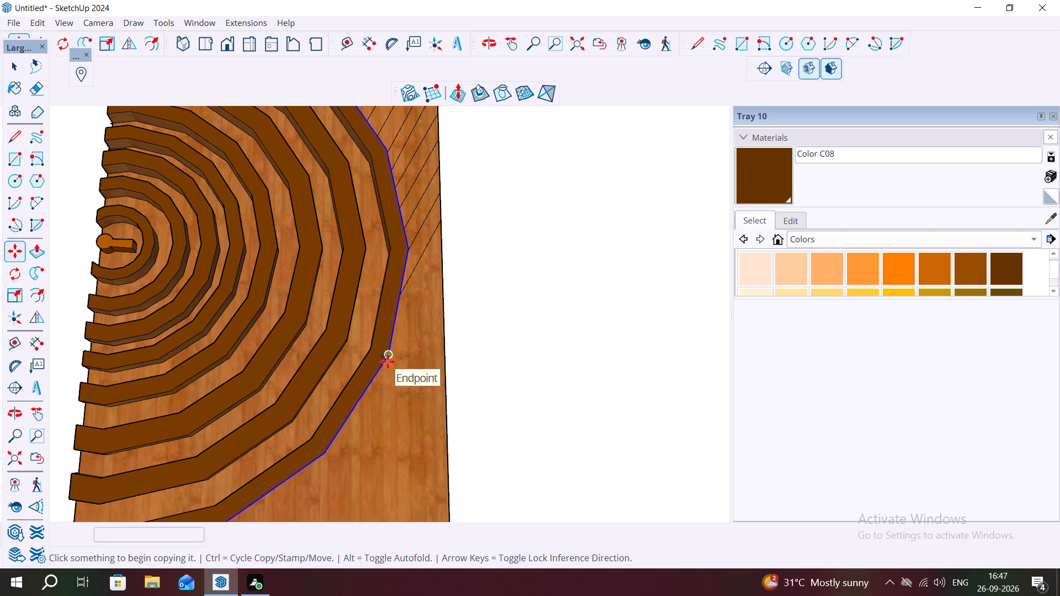
Examine the balcony door's curved bands and diagonal divisions from several distances and angles.
key(l)
scroll(328, 455, down, 4)
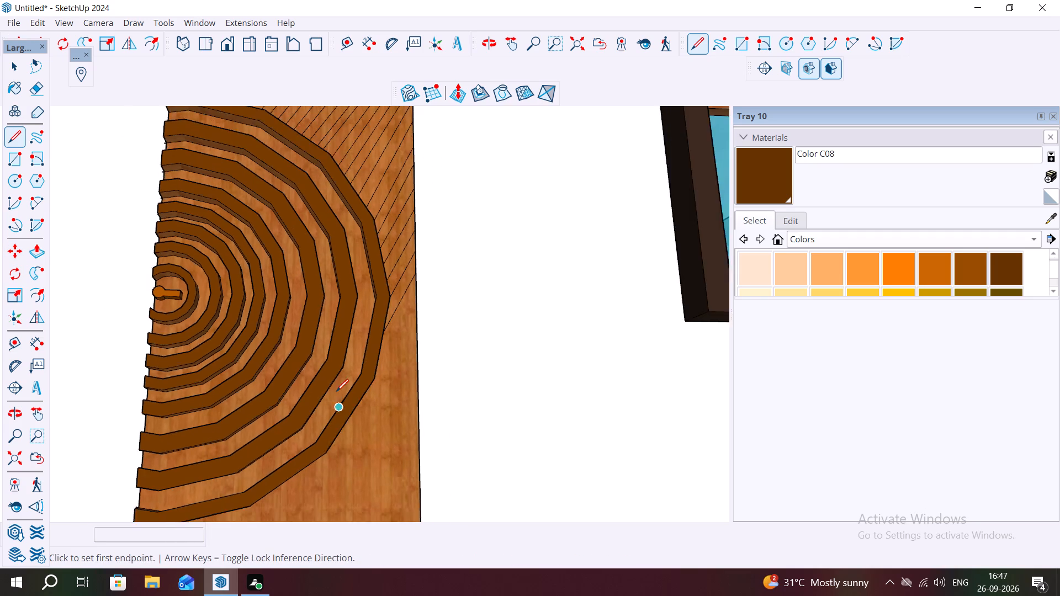
scroll(336, 391, down, 6)
scroll(348, 374, up, 1)
scroll(348, 374, down, 2)
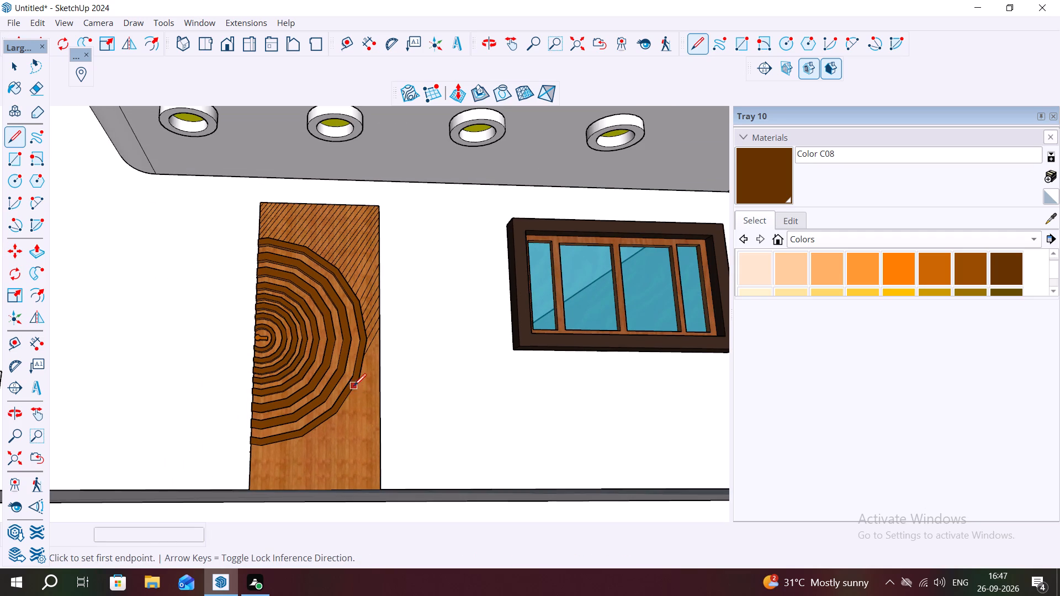
scroll(356, 375, down, 1)
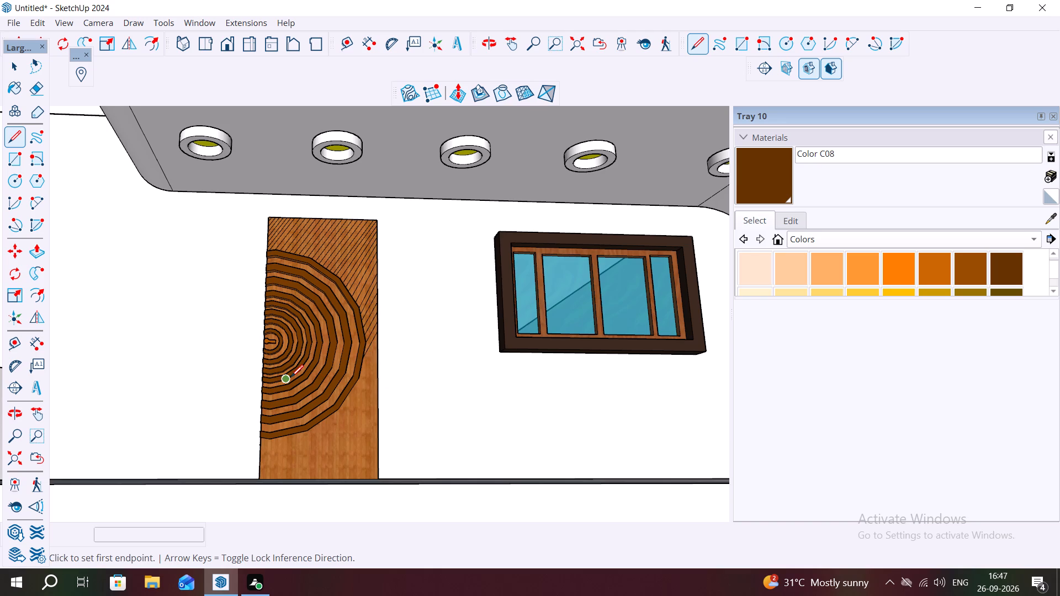
scroll(349, 397, up, 2)
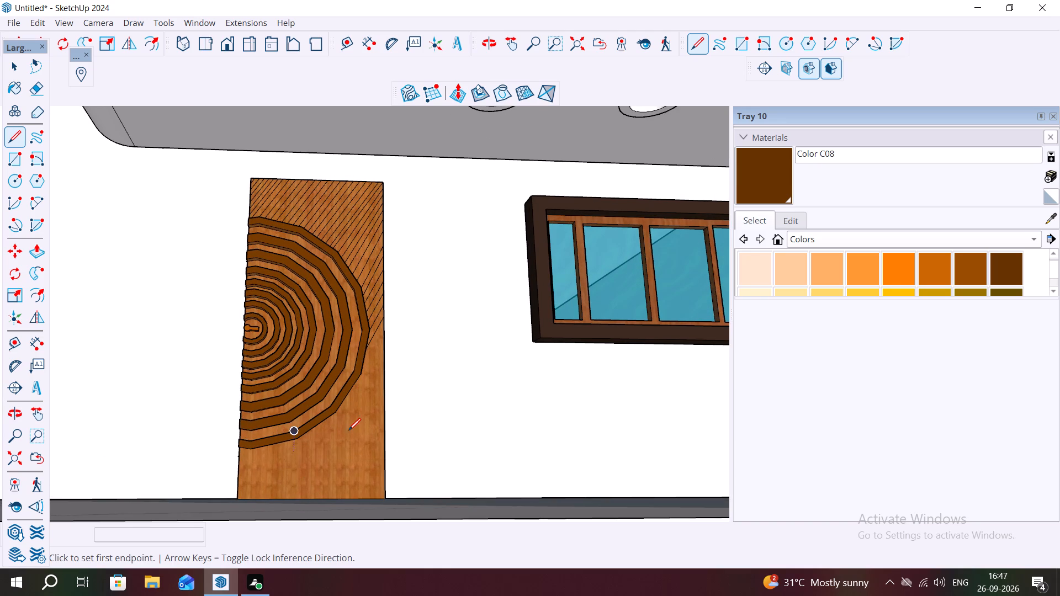
scroll(415, 395, down, 4)
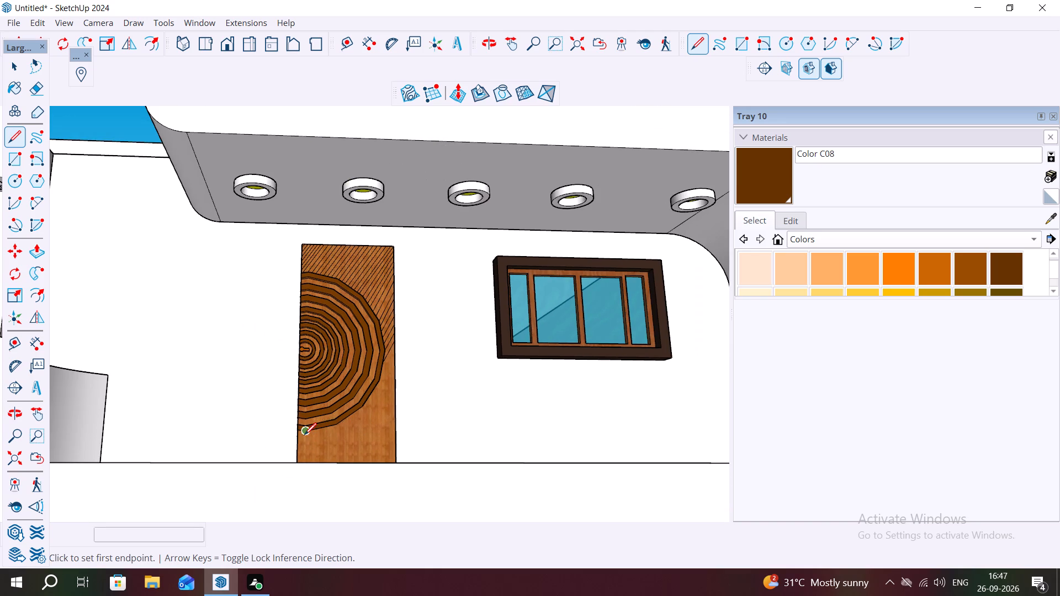
scroll(304, 434, up, 11)
middle_drag(300, 428, 383, 374)
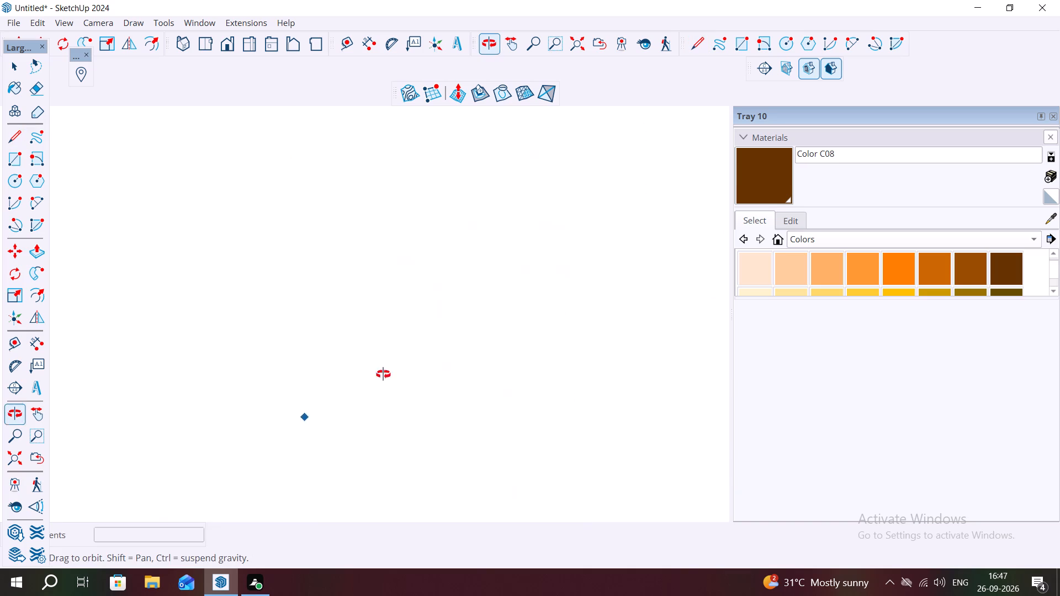
middle_drag(383, 374, 384, 374)
scroll(320, 407, down, 19)
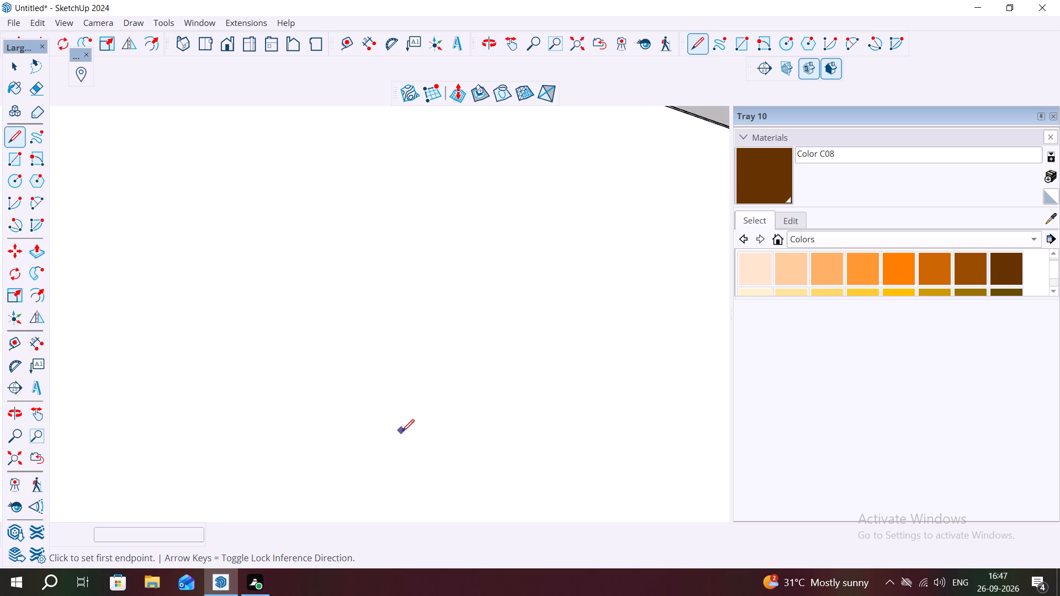
scroll(402, 432, down, 2)
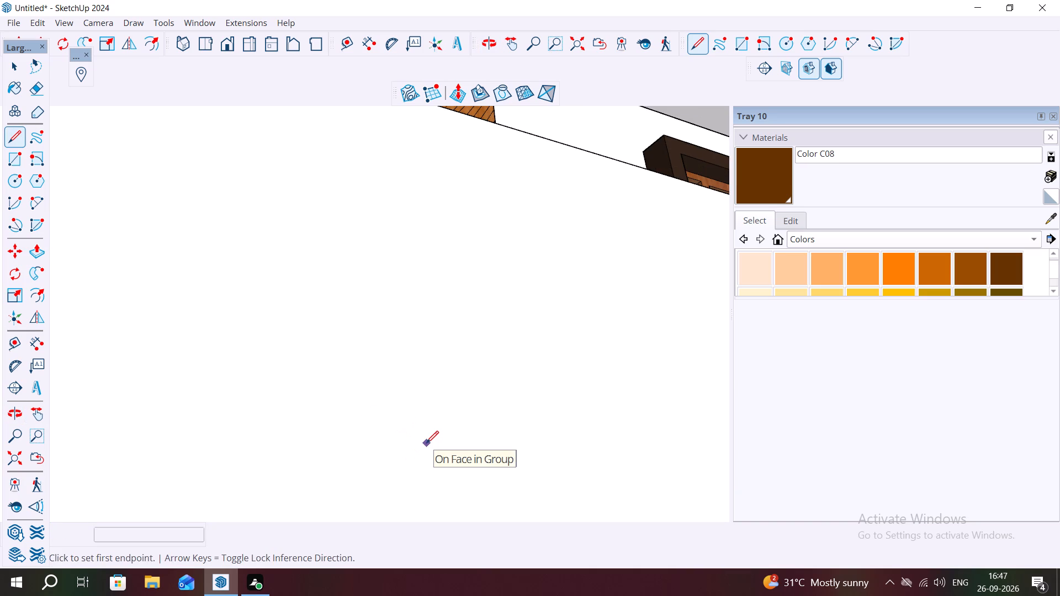
scroll(532, 411, down, 5)
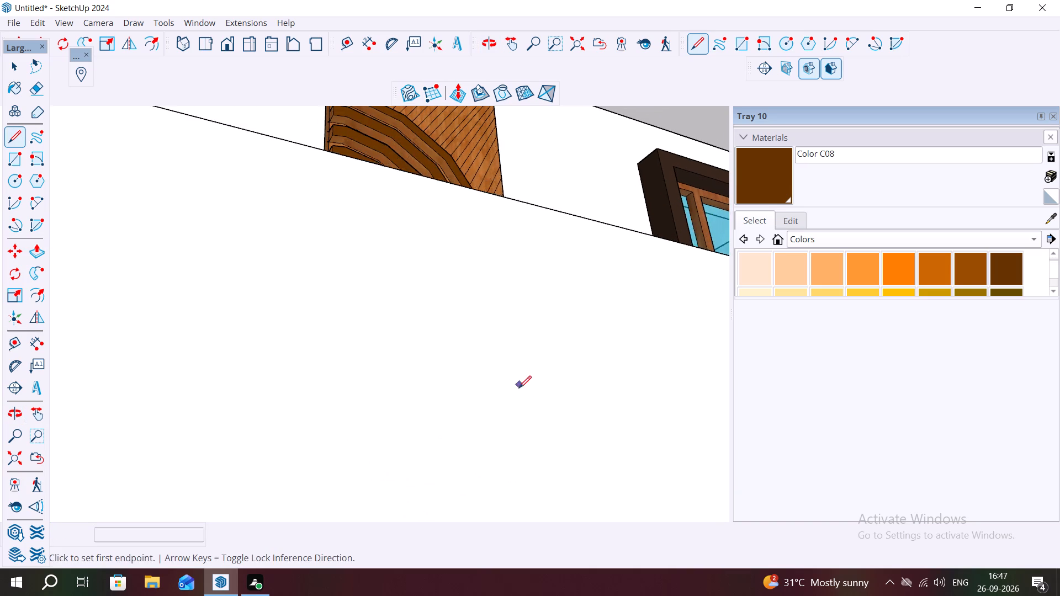
scroll(519, 388, down, 9)
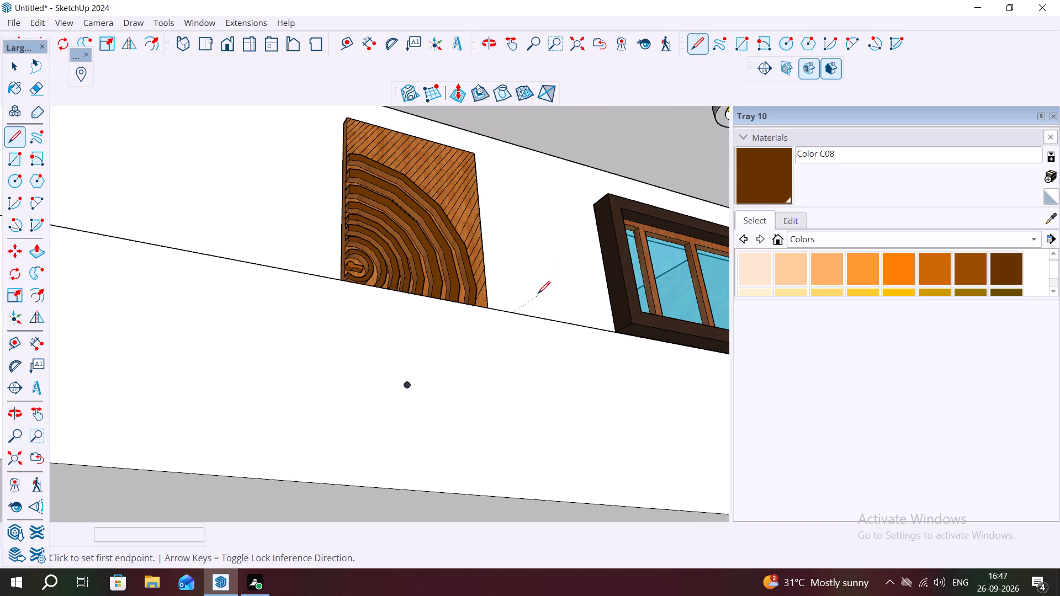
middle_drag(474, 241, 459, 262)
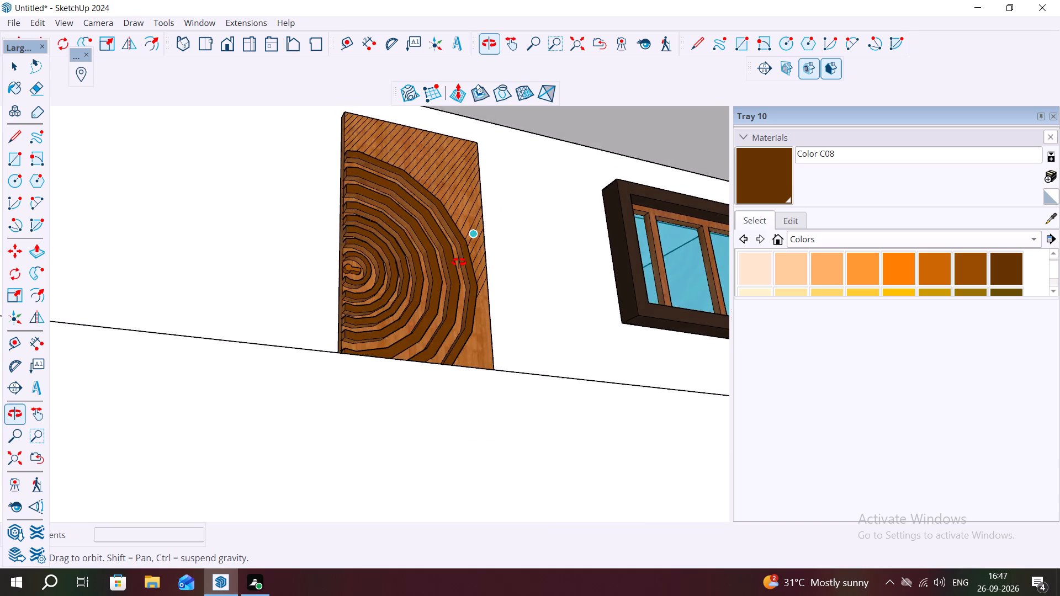
middle_drag(459, 262, 421, 398)
scroll(476, 213, up, 6)
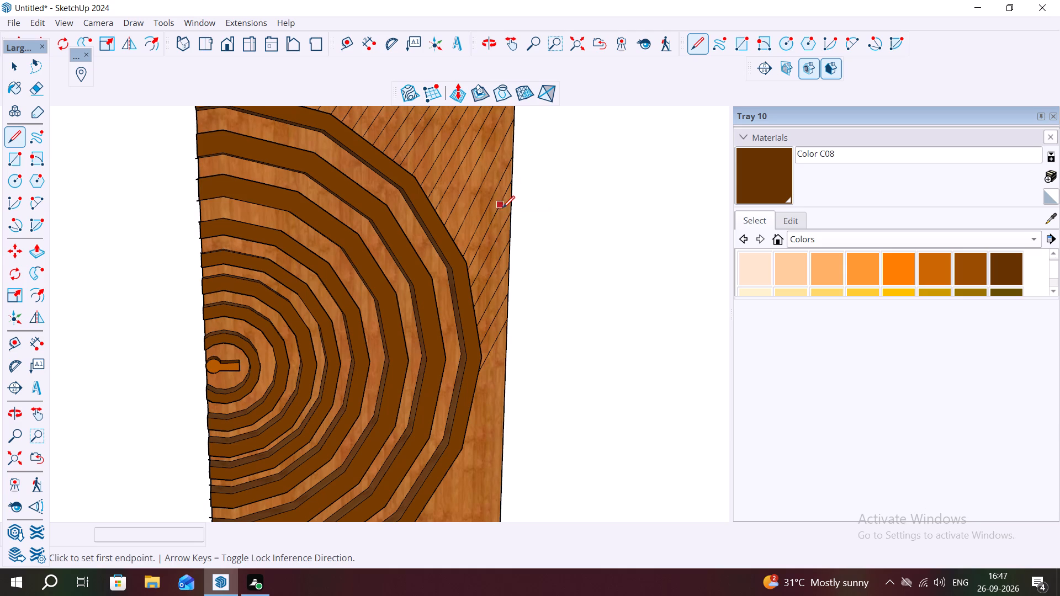
scroll(549, 224, down, 7)
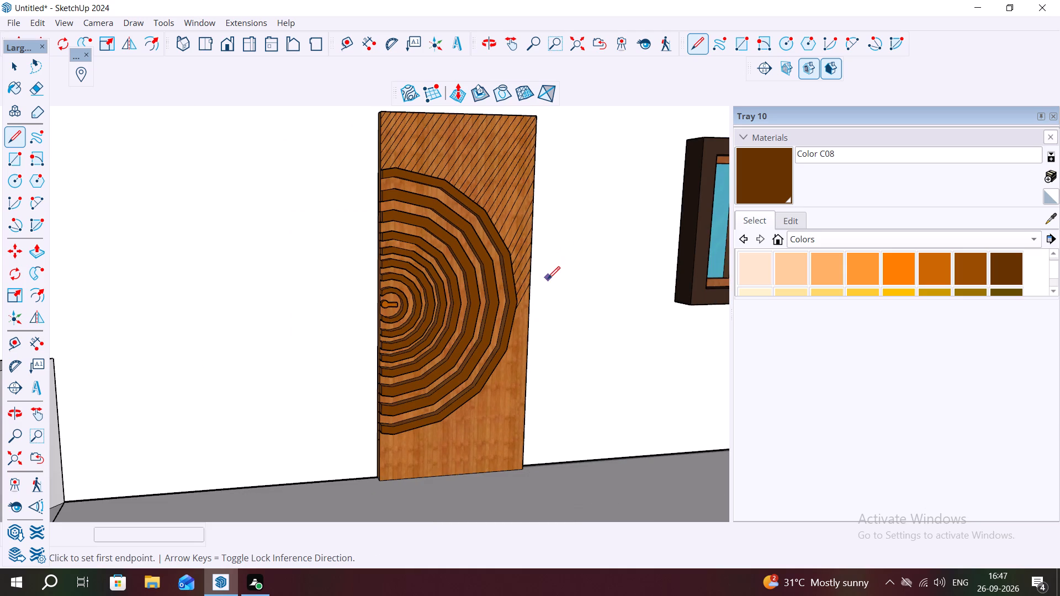
Undo the recent diagonal copies and trimming until only the diagonals between the door's far upper corner and the outermost band remain.
key(ctrl+z)
key(ctrl+z)
key(ctrl+z)
key(ctrl+z)
key(ctrl+z)
key(ctrl+z)
scroll(537, 256, down, 5)
key(ctrl+z)
key(ctrl+z)
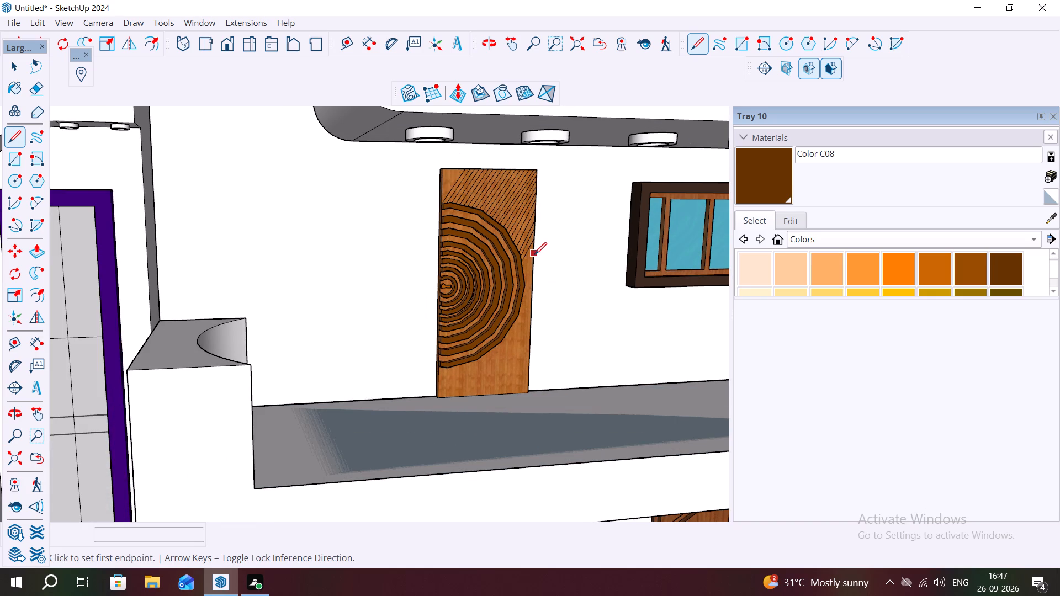
key(ctrl+z)
key(ctrl+z)
key(ctrl+z)
key(ctrl+z)
key(ctrl+z)
key(ctrl+z)
key(ctrl+z)
key(ctrl+z)
key(ctrl+z)
key(ctrl+z)
key(ctrl+z)
key(ctrl+z)
key(ctrl+z)
key(ctrl+z)
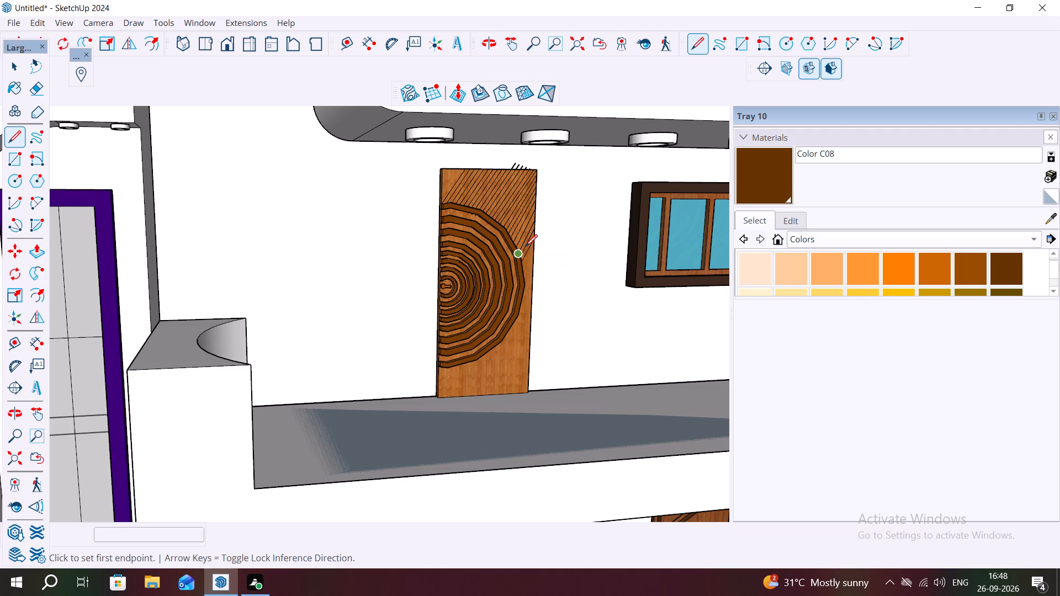
key(ctrl+z)
key(ctrl+z)
key(ctrl+z)
key(ctrl+z)
key(ctrl+z)
key(ctrl+z)
key(ctrl+z)
key(ctrl+z)
key(ctrl+z)
key(ctrl+z)
key(ctrl+z)
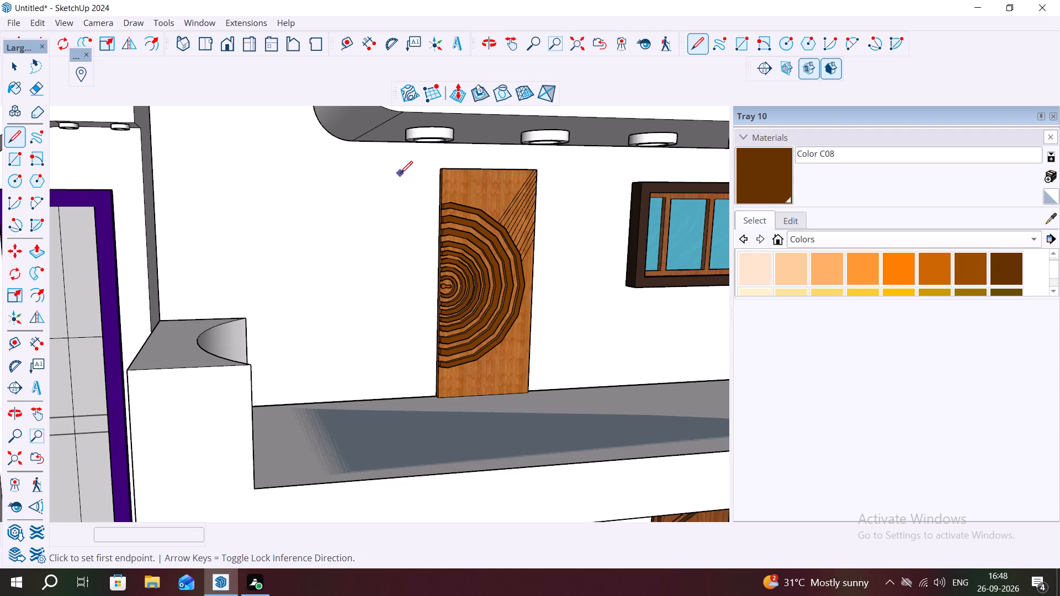
Draw a vertical line about 1' 1/8" long from the outermost band up to the door's top edge, near its handle side.
scroll(422, 177, up, 10)
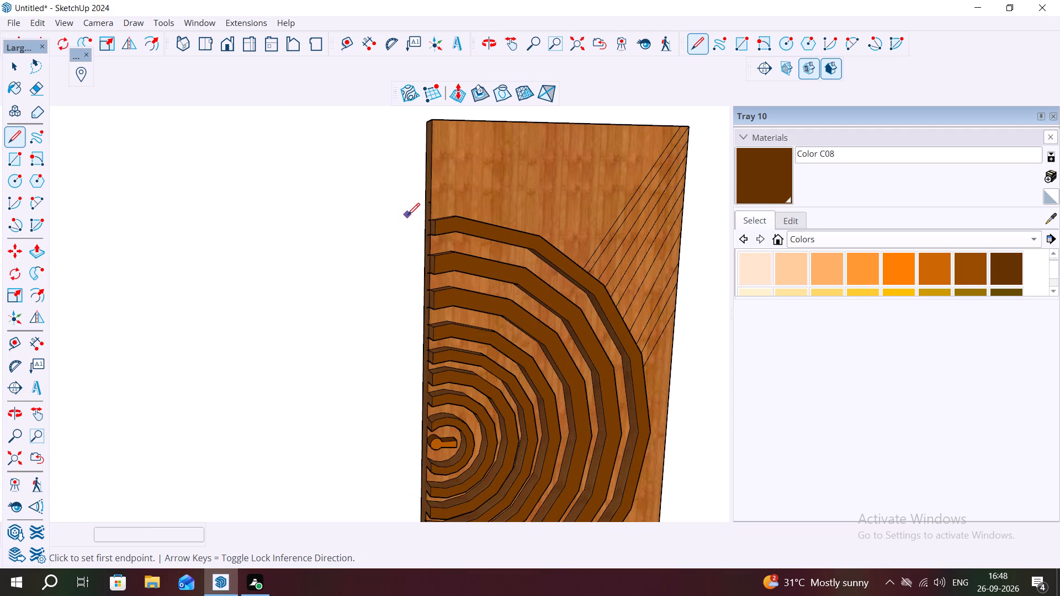
scroll(409, 214, up, 5)
scroll(443, 178, down, 4)
scroll(463, 227, down, 2)
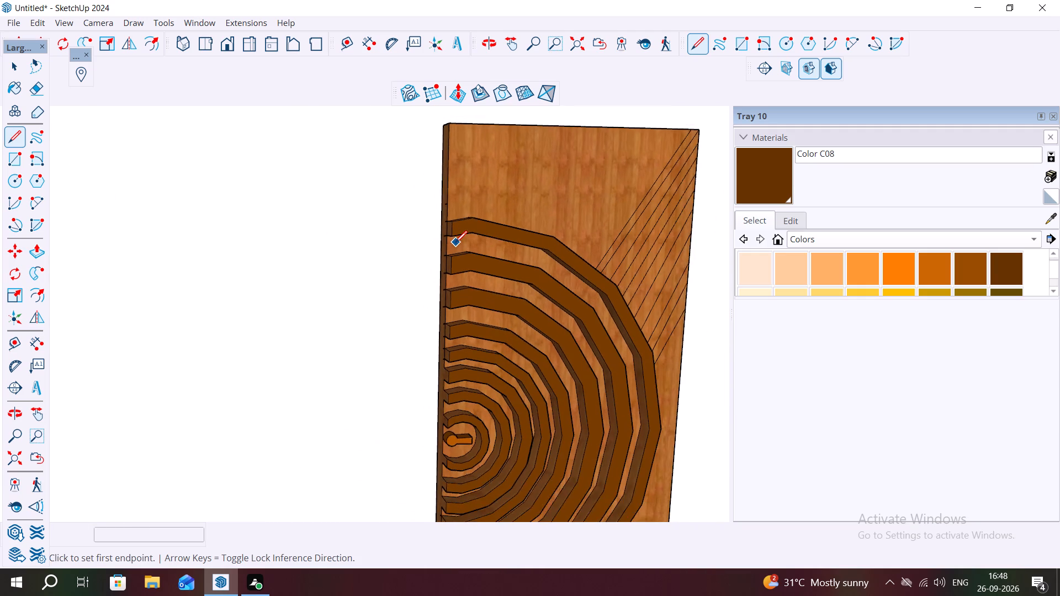
scroll(455, 243, down, 19)
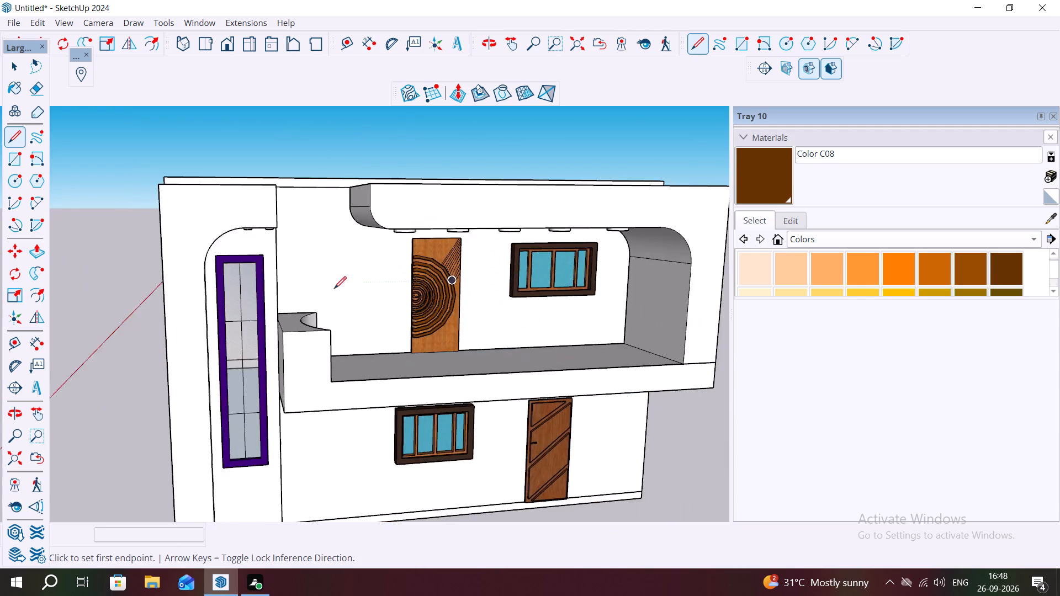
scroll(334, 289, down, 9)
middle_click(440, 379)
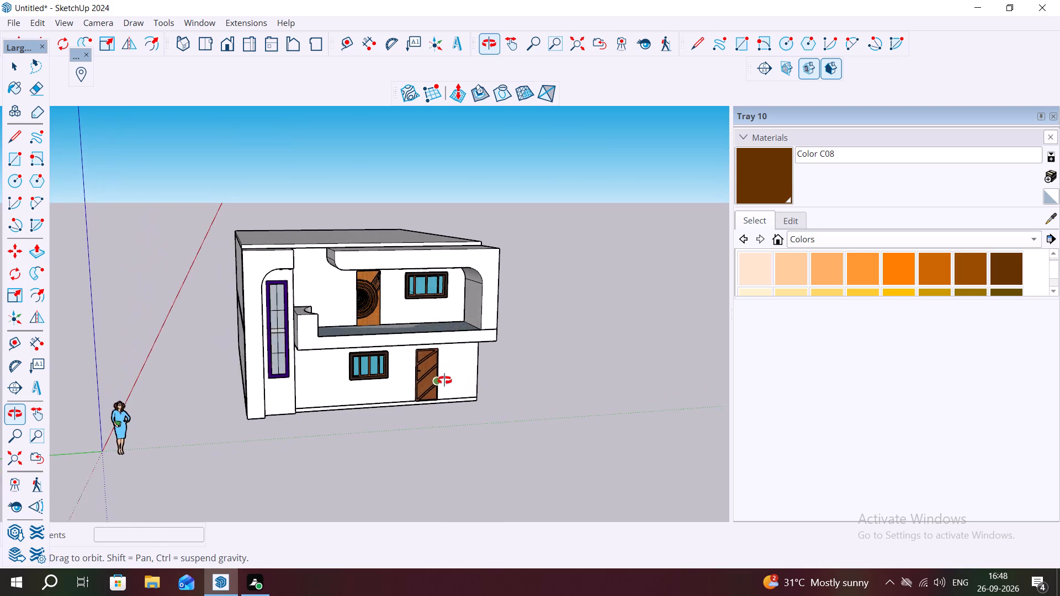
scroll(395, 236, up, 19)
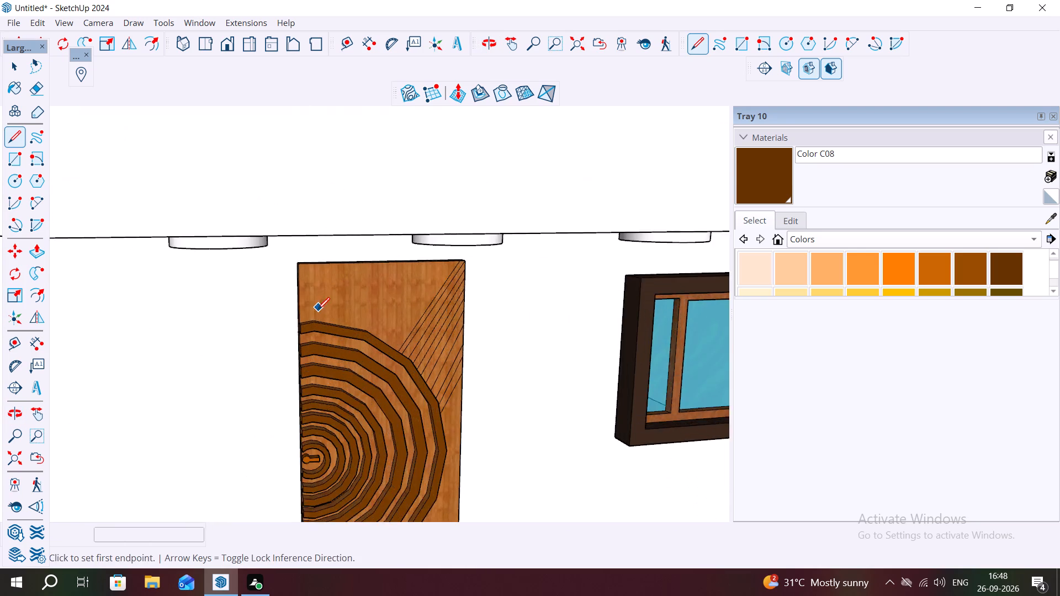
scroll(317, 310, up, 3)
click(301, 331)
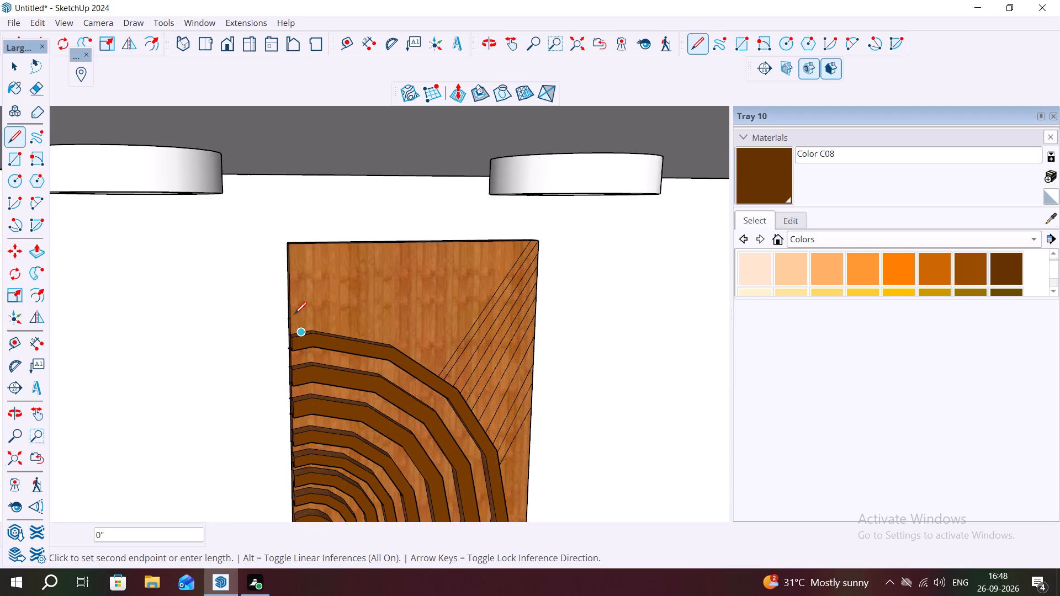
click(299, 245)
key(Escape)
Copy the vertical line about 3 11/16" along the outermost band toward the diagonals and divide the spacing into 2 equal intervals.
key(space)
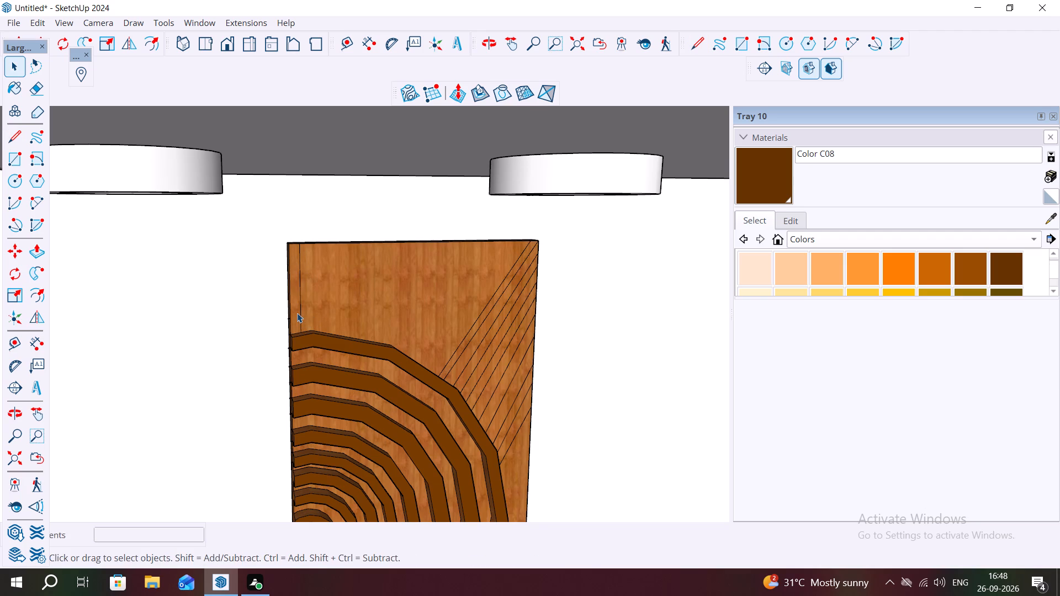
click(301, 313)
key(m)
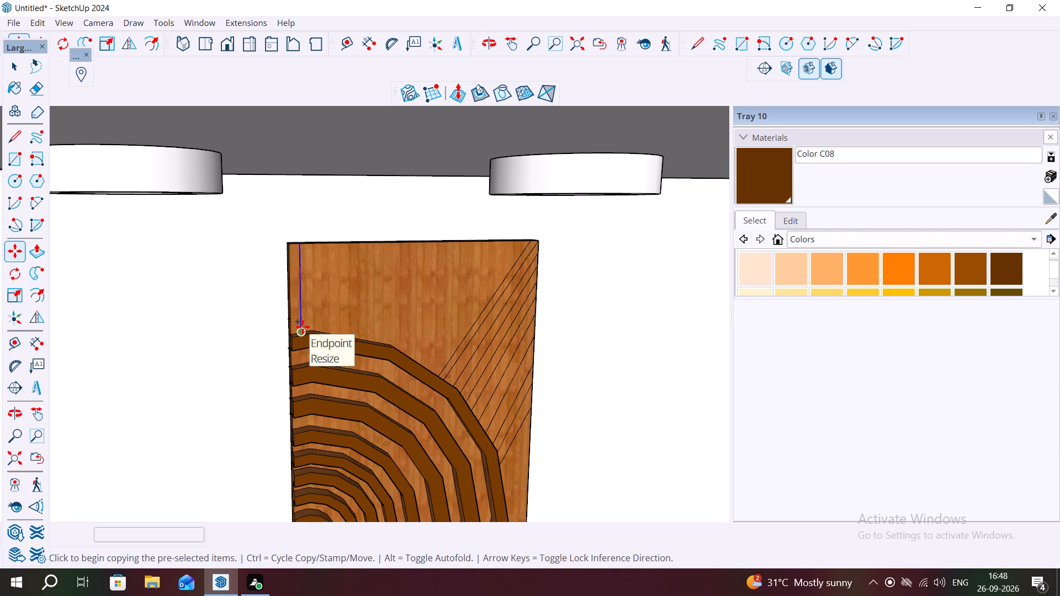
click(303, 327)
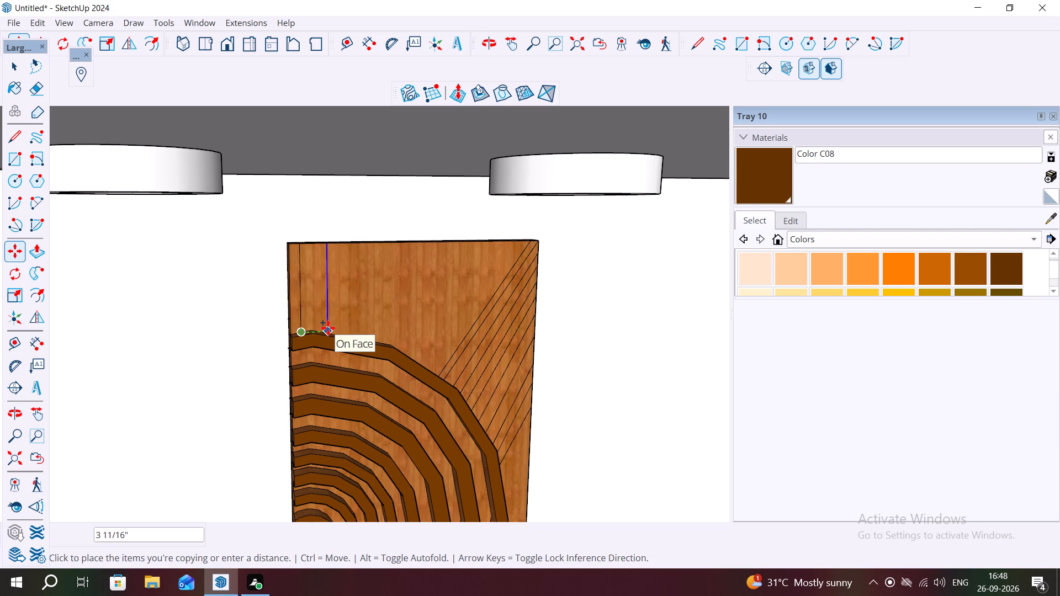
scroll(328, 328, up, 6)
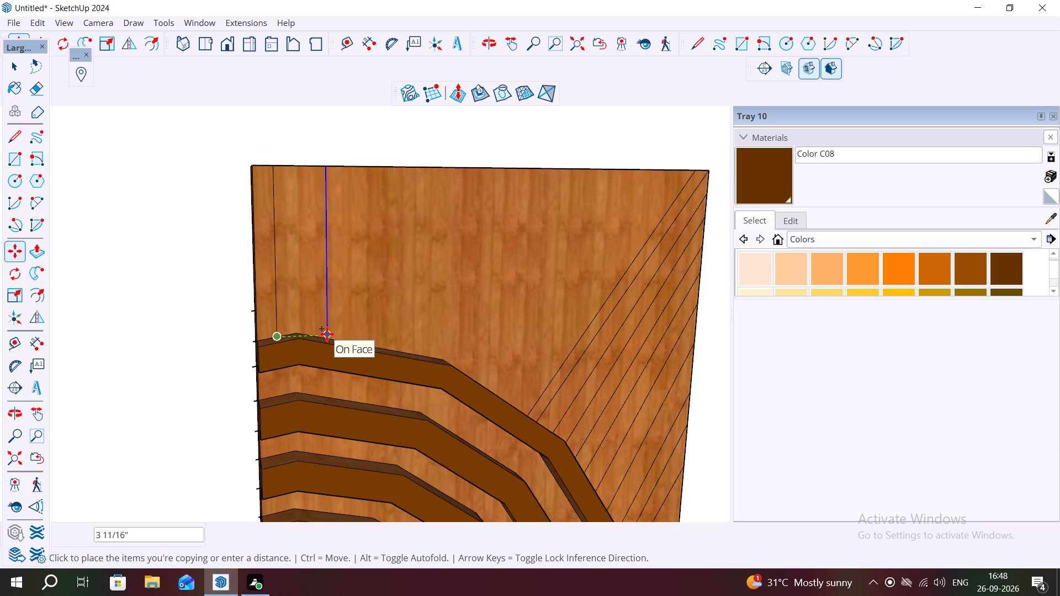
click(327, 334)
key(2)
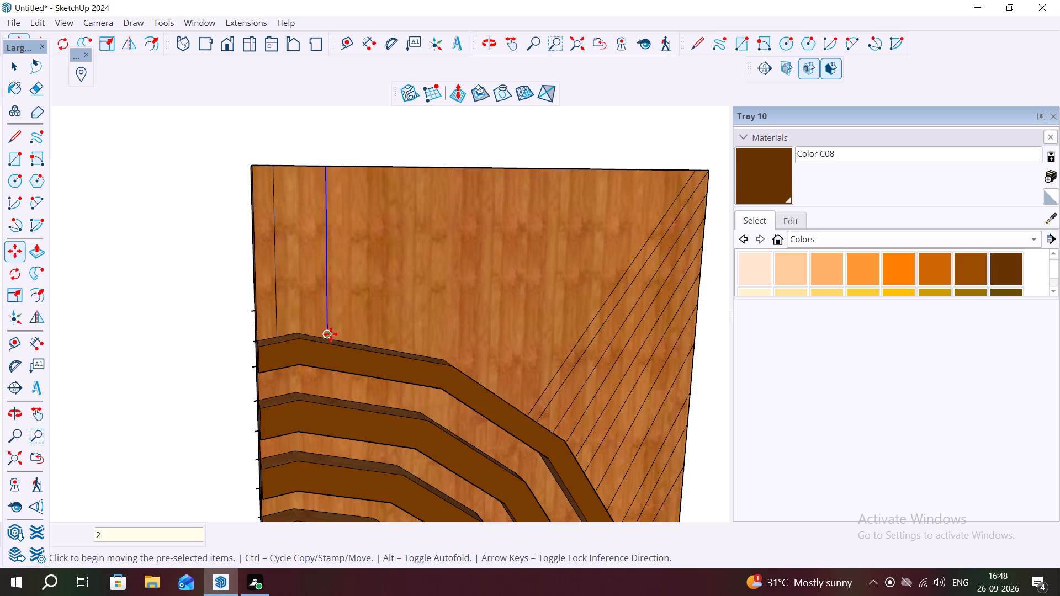
key(slash)
key(Return)
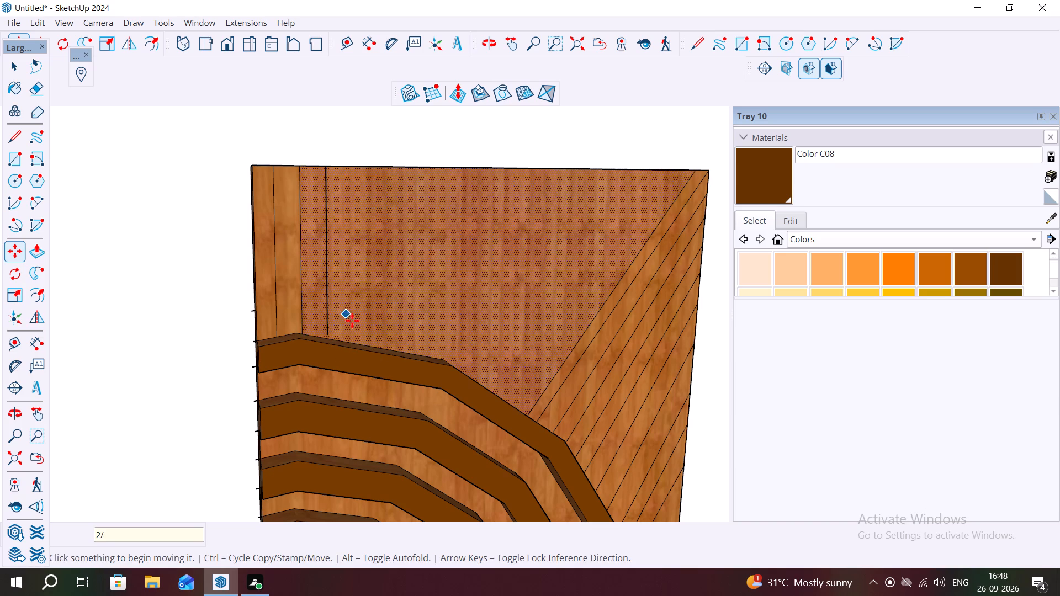
Extend the farther vertical copy down to the outermost band's edge with a line about 1/4" long.
scroll(322, 329, up, 2)
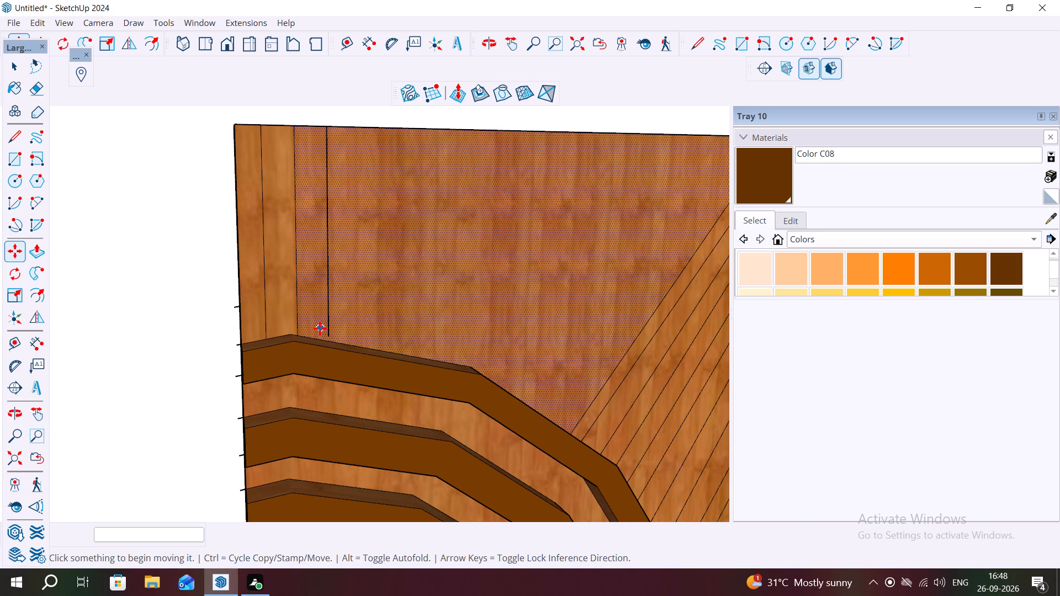
key(l)
scroll(324, 329, up, 4)
click(334, 341)
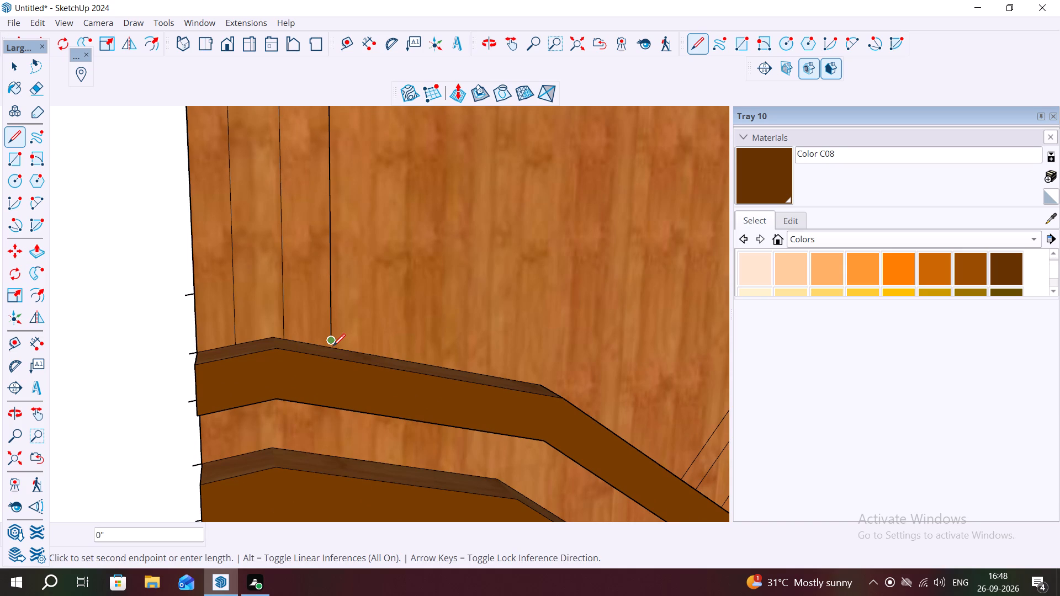
scroll(330, 340, up, 10)
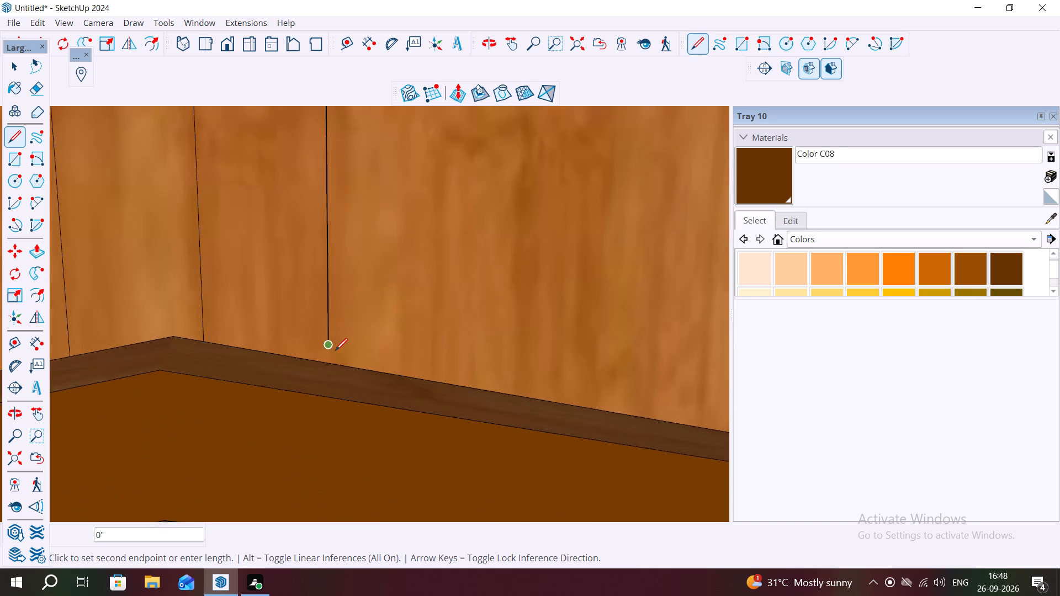
scroll(335, 350, up, 10)
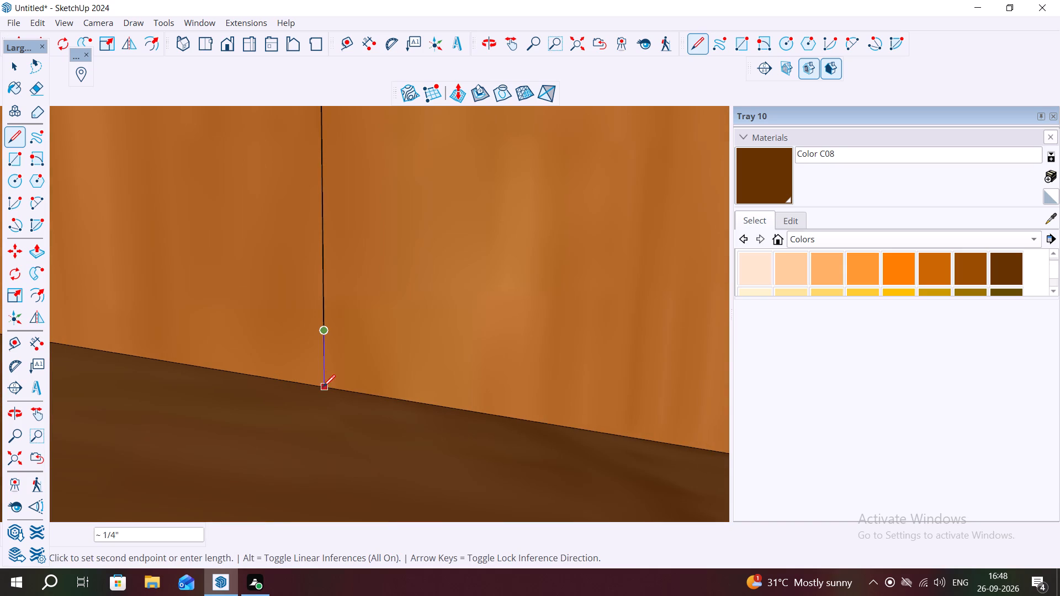
click(323, 387)
key(Escape)
Draw a vertical line about 1' 3/4" and a slightly slanted line about 1' 1 1/8" from the outermost band to the door's top edge.
scroll(351, 345, down, 13)
scroll(407, 364, down, 2)
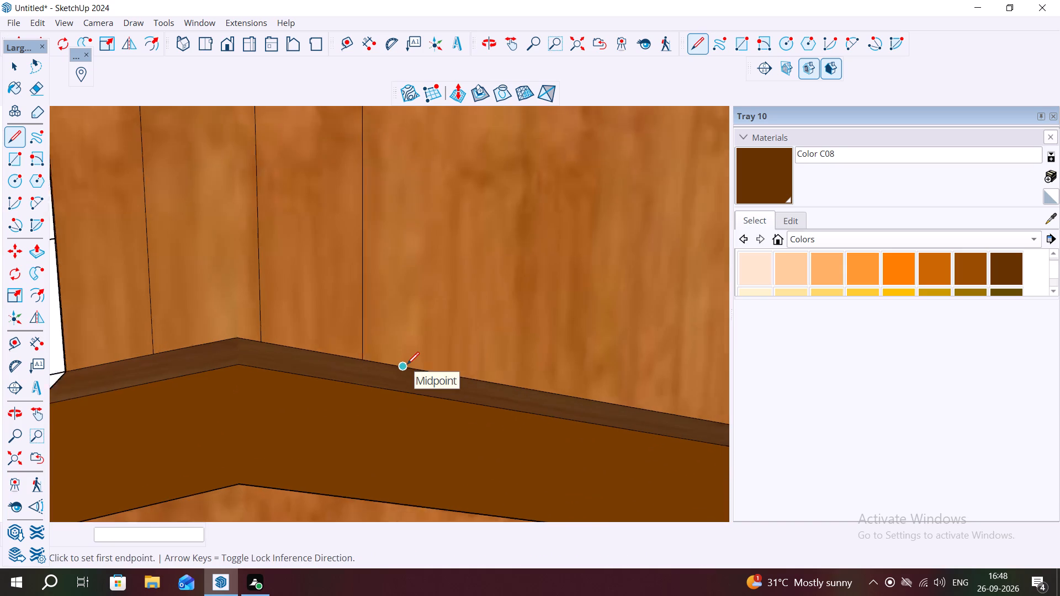
scroll(407, 364, down, 15)
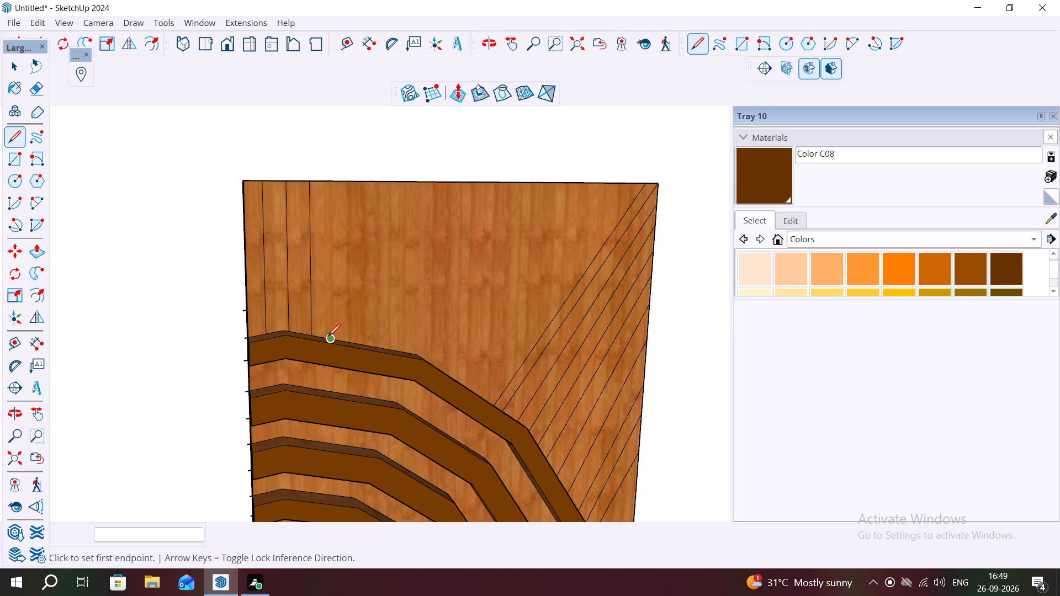
click(324, 337)
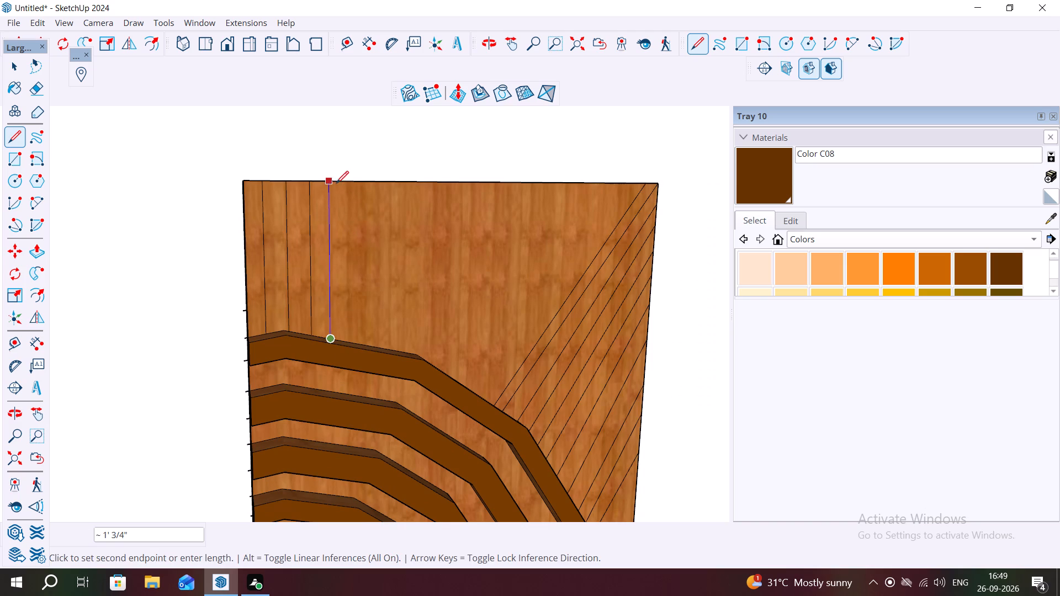
drag(330, 183, 339, 182)
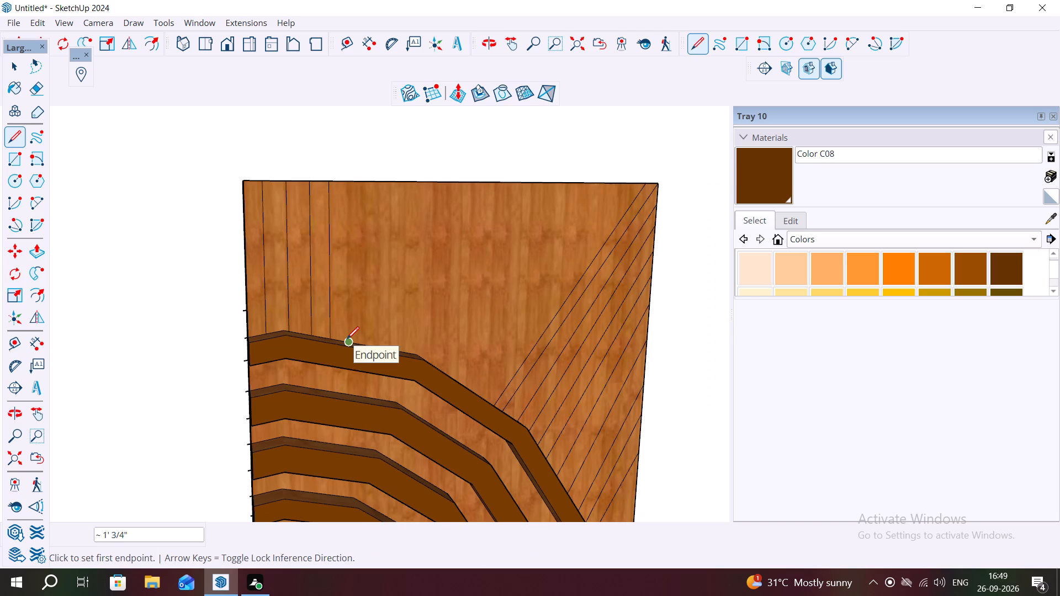
click(347, 339)
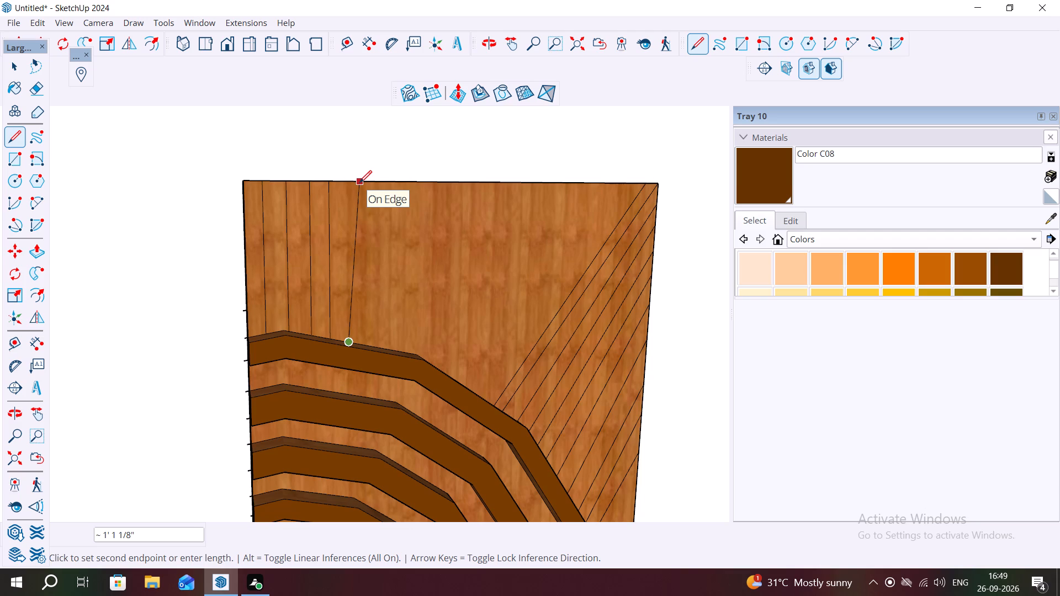
click(359, 183)
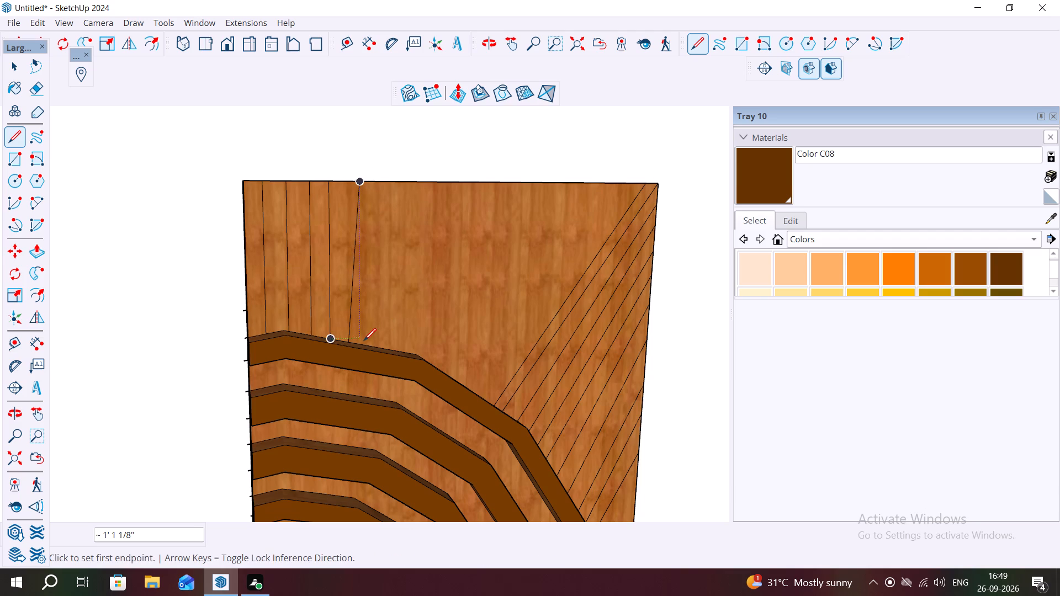
click(364, 343)
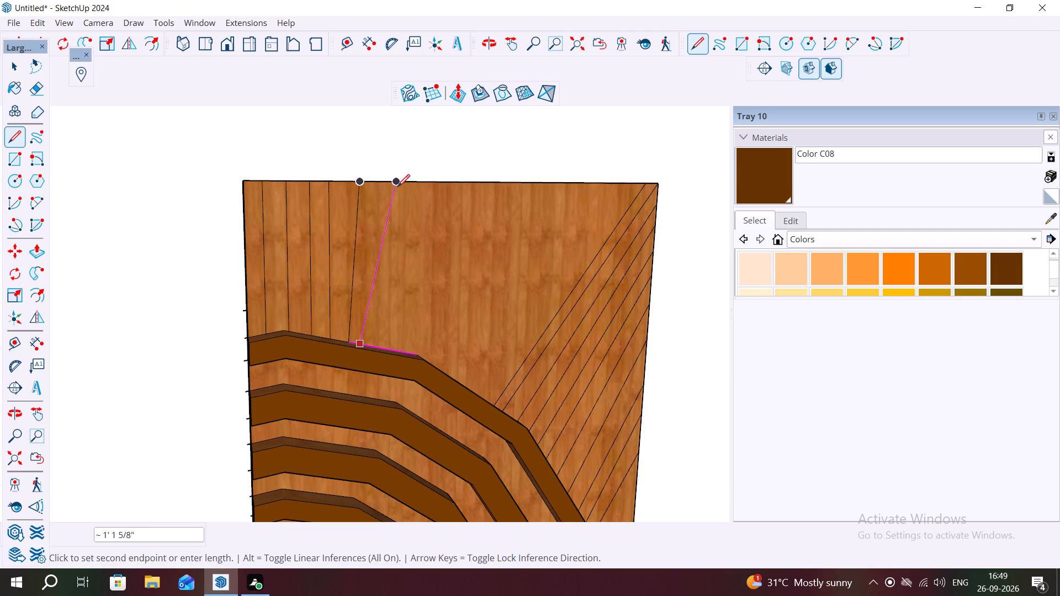
key(Escape)
Select the diagonal nearest the new vertical lines, running from the outermost band to the door's top edge.
key(space)
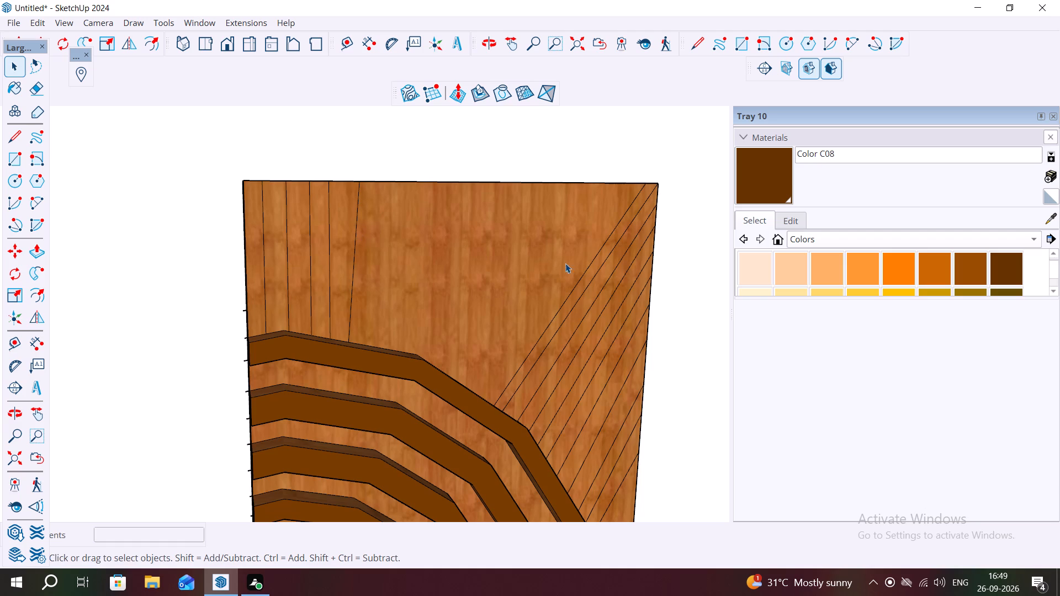
click(570, 292)
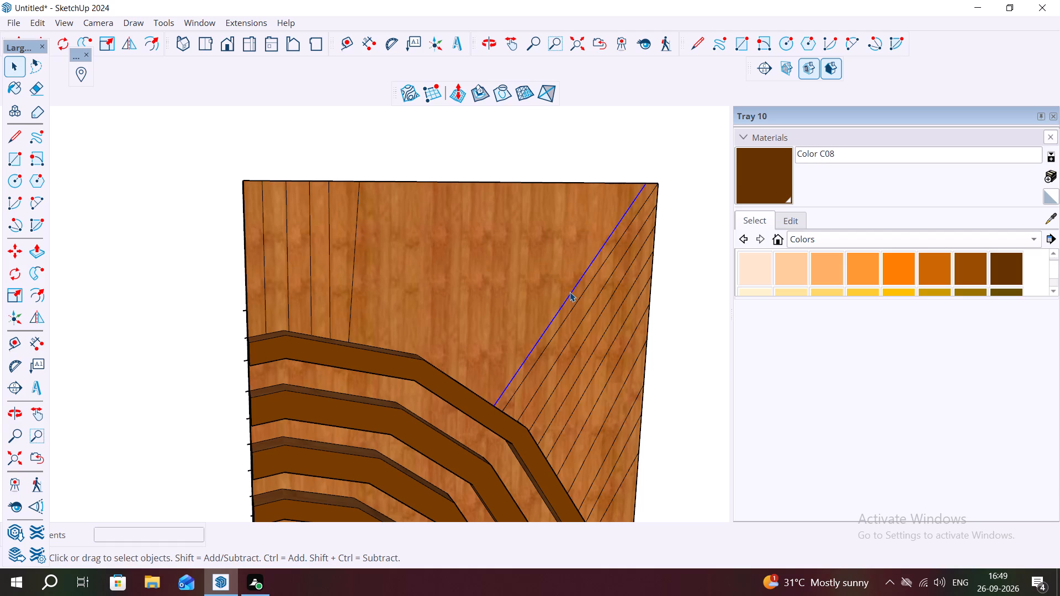